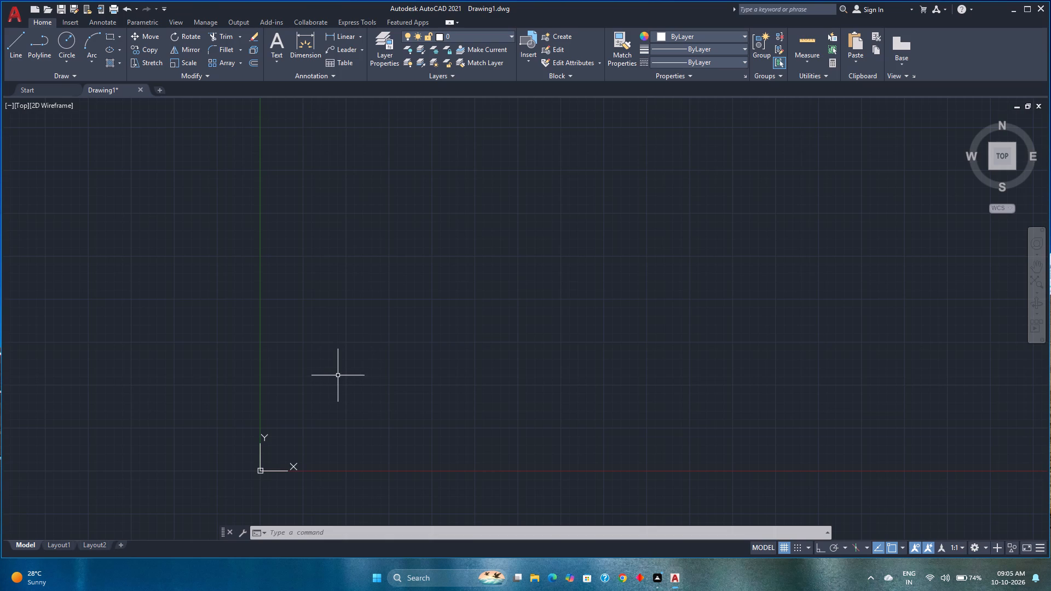
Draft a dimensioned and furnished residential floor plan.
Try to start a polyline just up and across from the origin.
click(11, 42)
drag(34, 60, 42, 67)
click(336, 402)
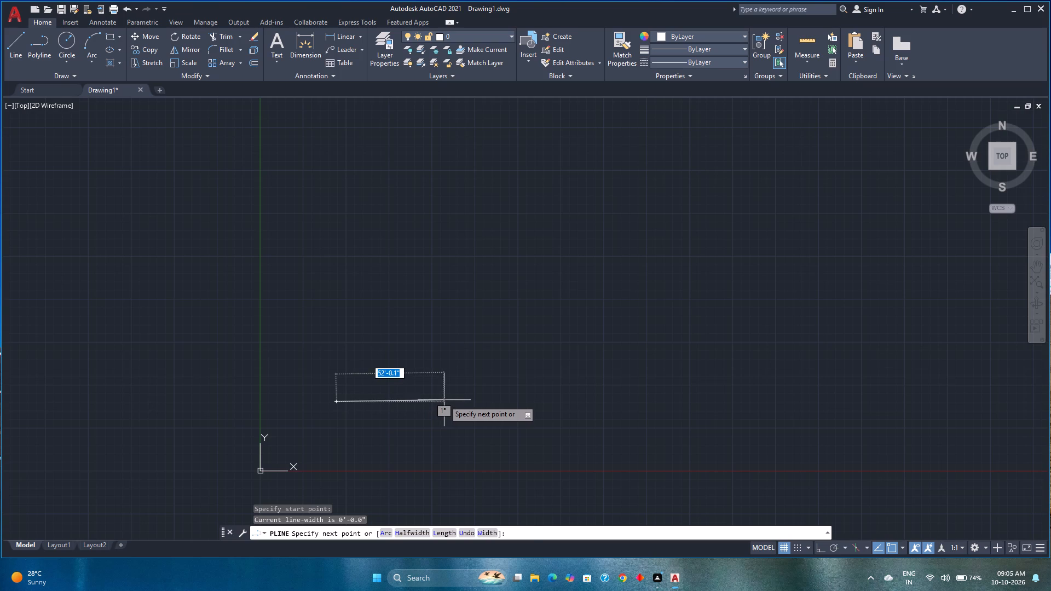
Turn on Ortho mode.
key(F8)
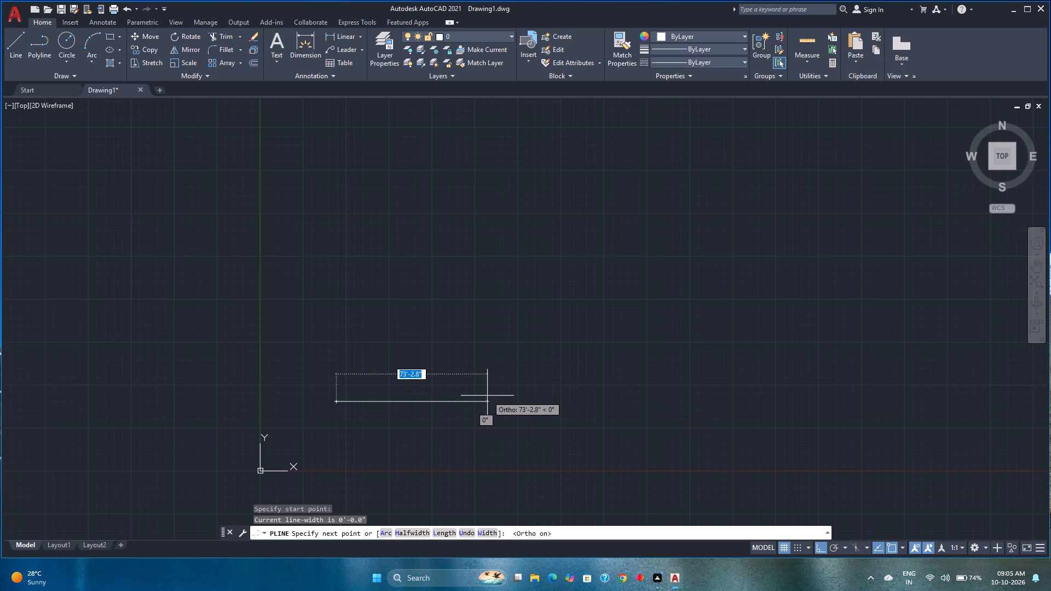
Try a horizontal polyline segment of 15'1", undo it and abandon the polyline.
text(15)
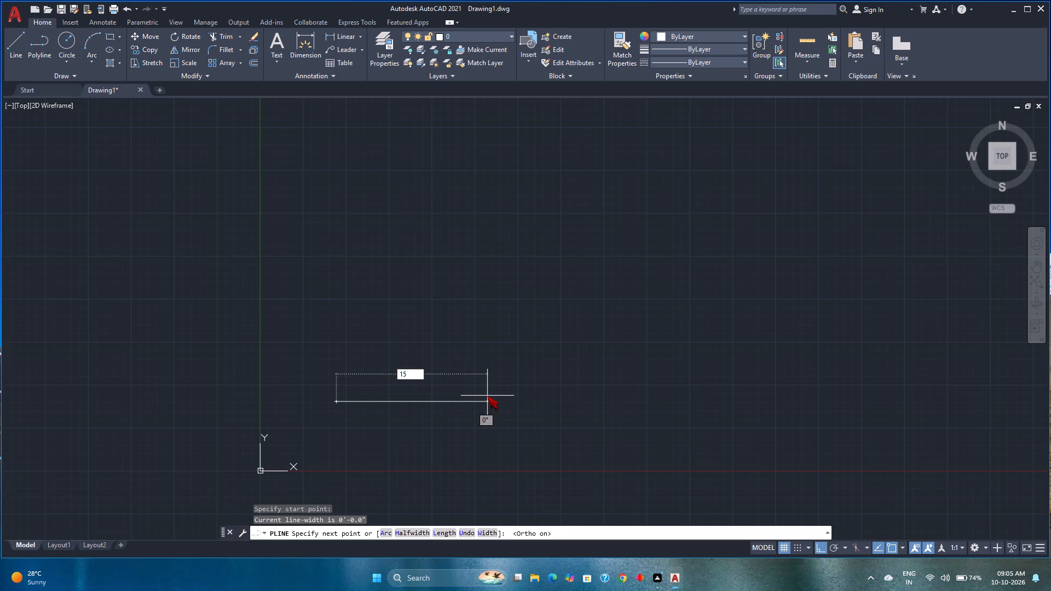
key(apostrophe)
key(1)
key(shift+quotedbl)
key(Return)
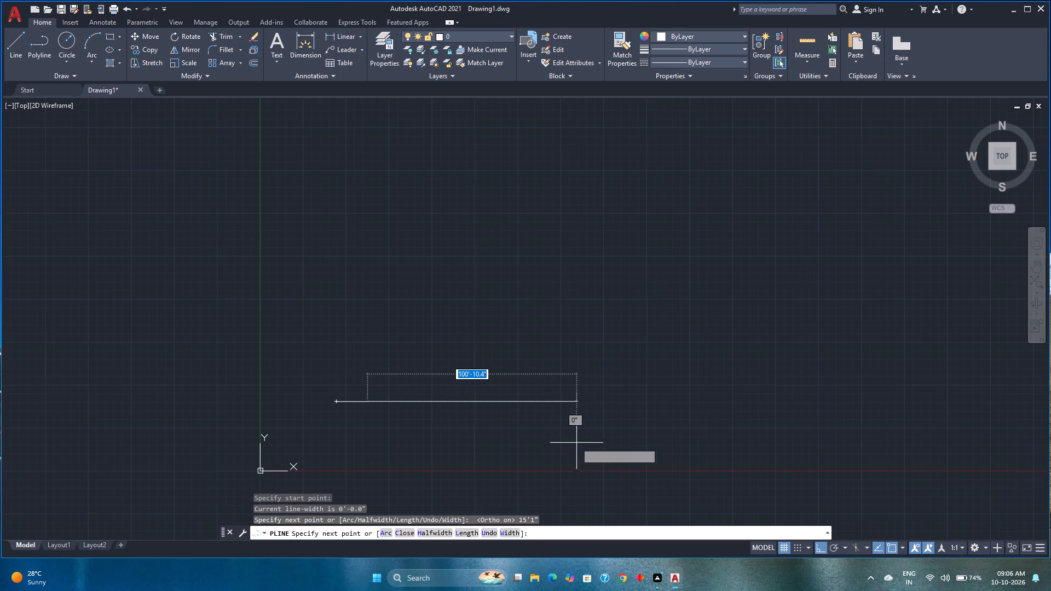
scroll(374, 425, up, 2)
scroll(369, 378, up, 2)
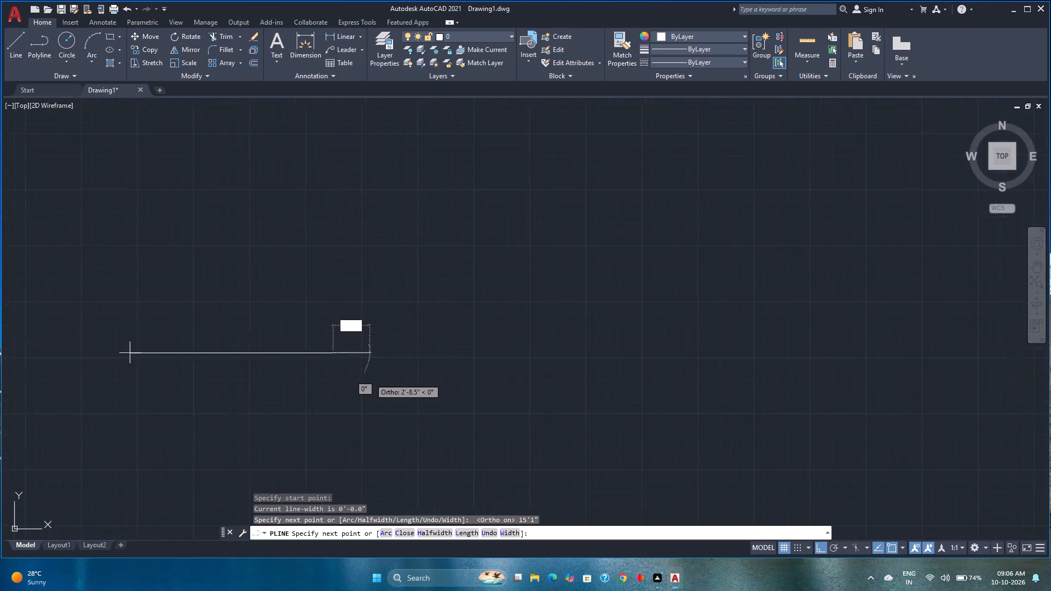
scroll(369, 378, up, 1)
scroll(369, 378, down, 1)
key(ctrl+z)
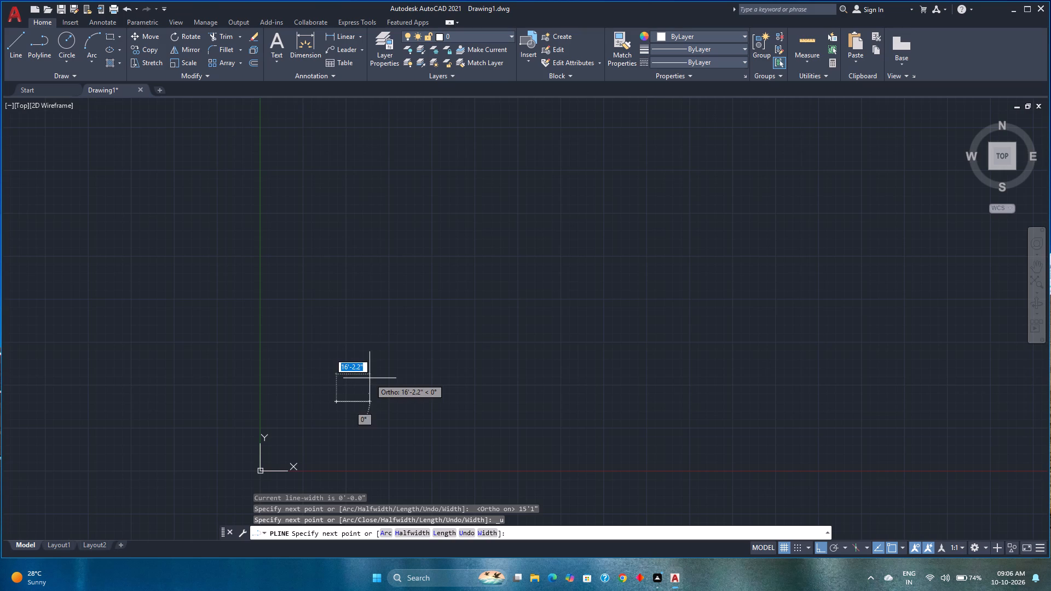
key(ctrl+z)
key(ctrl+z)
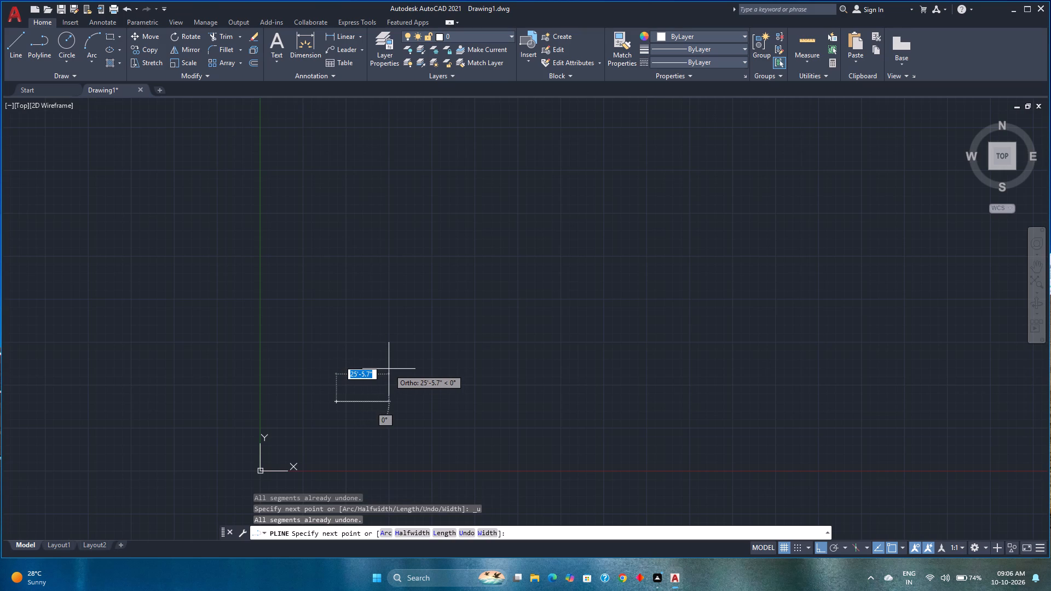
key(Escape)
Draw three end-to-end horizontal line segments running in the positive X direction, 15'1", 17'1" and 17'1" long.
key(l)
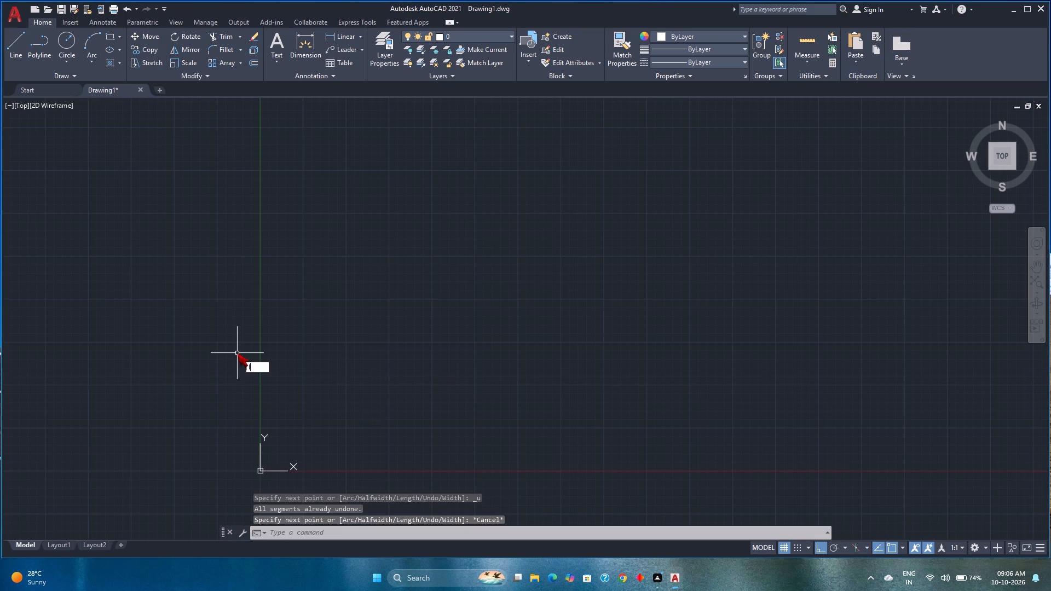
key(Return)
click(304, 421)
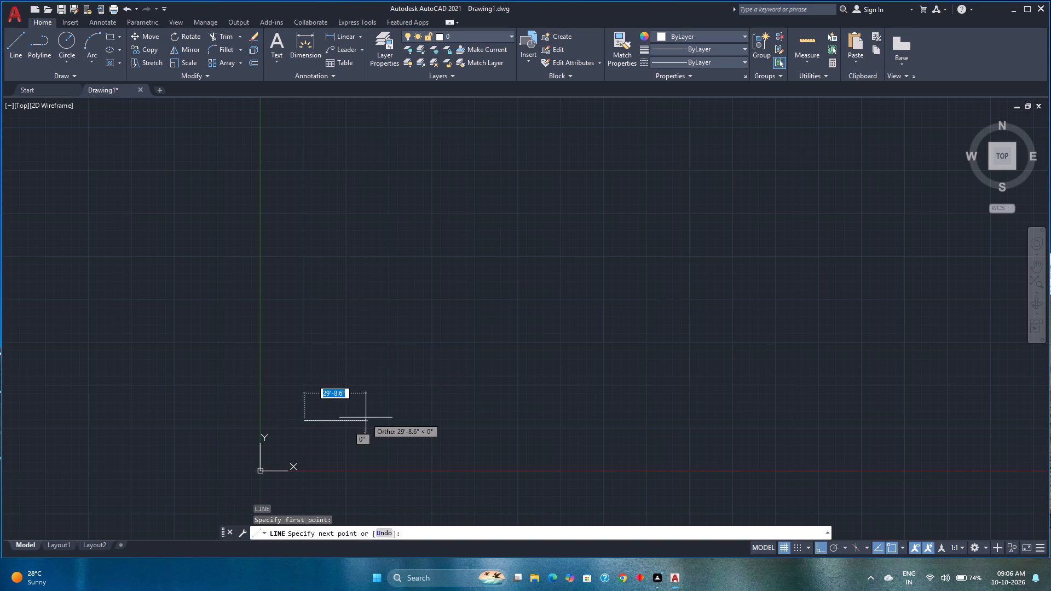
text(15'1")
key(Return)
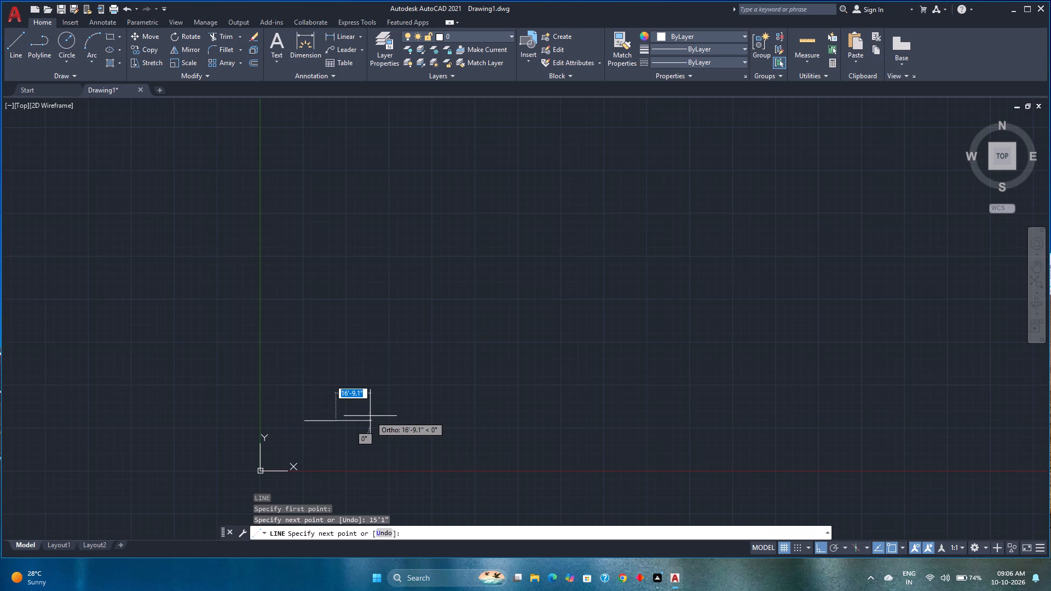
scroll(350, 427, up, 3)
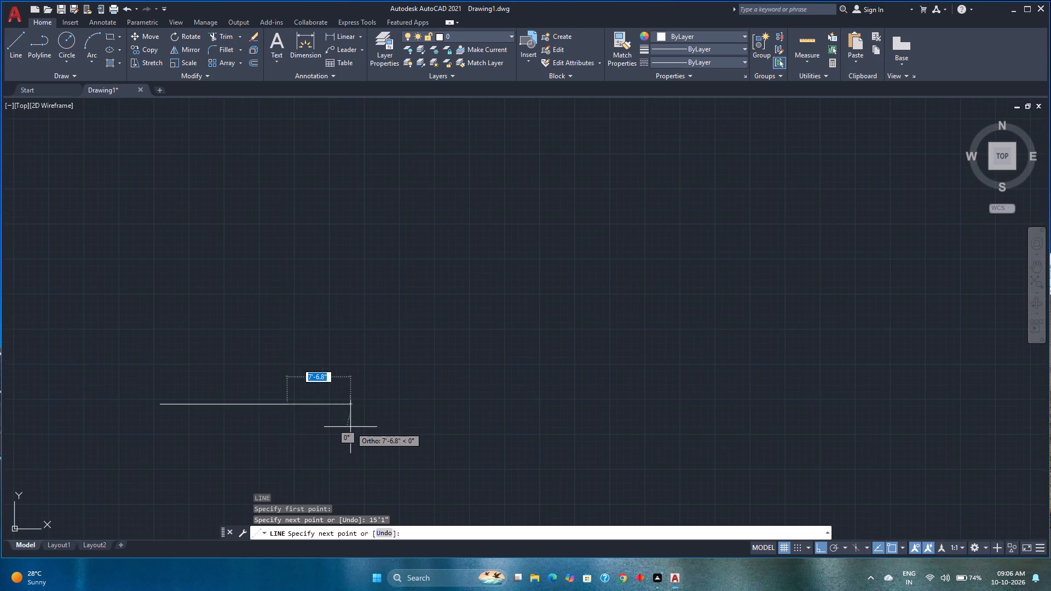
scroll(350, 427, up, 2)
middle_drag(351, 427, 579, 425)
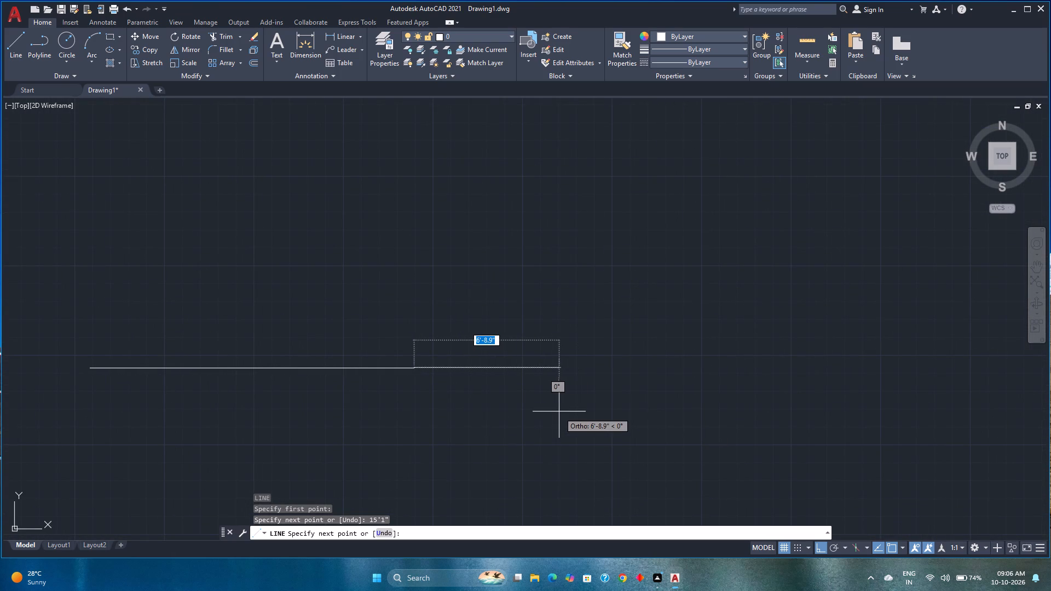
text(17')
text(1")
key(Return)
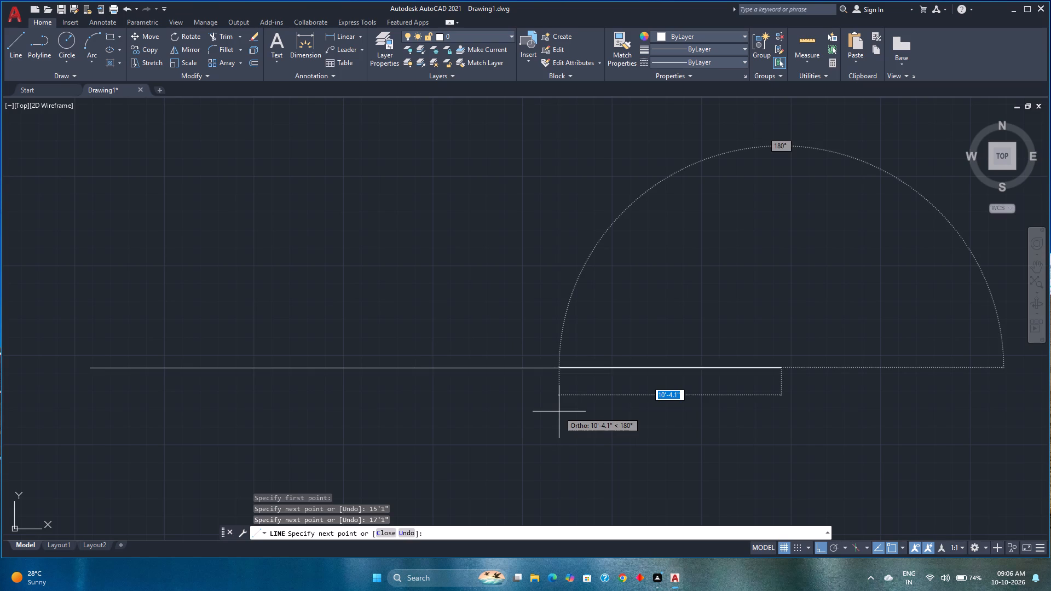
scroll(754, 398, down, 1)
middle_drag(754, 398, 518, 401)
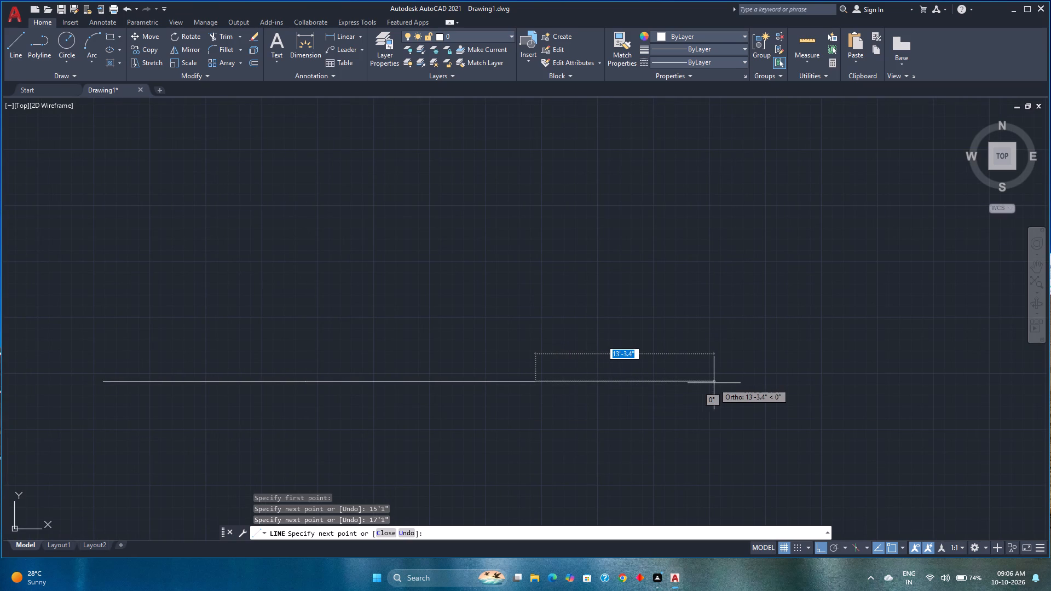
text(17'1")
key(Return)
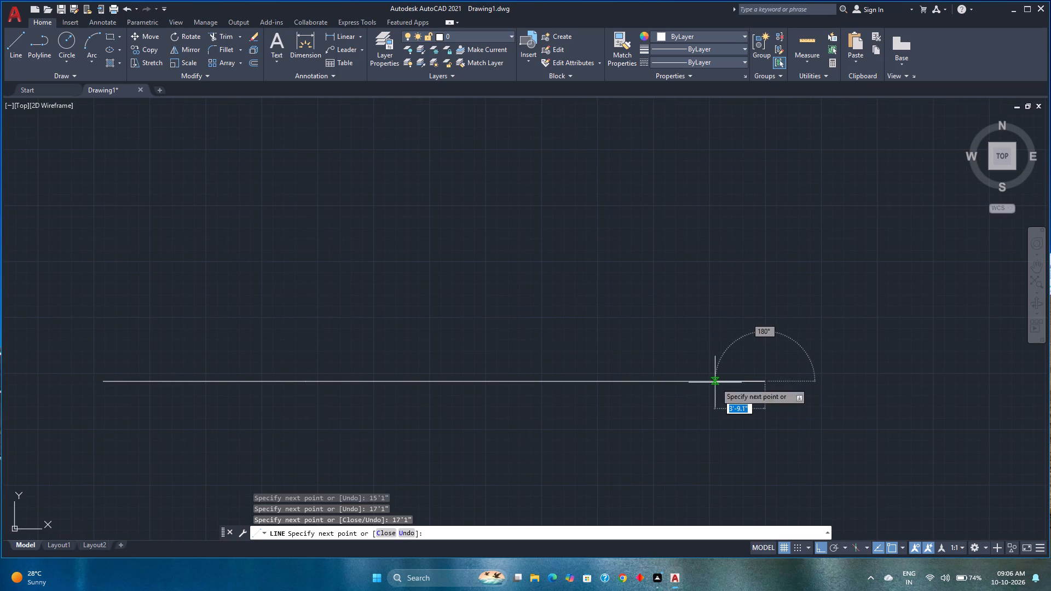
Add a vertical 9'9" segment going up from the right end of the baseline and end the line.
scroll(750, 306, down, 2)
middle_drag(750, 306, 683, 386)
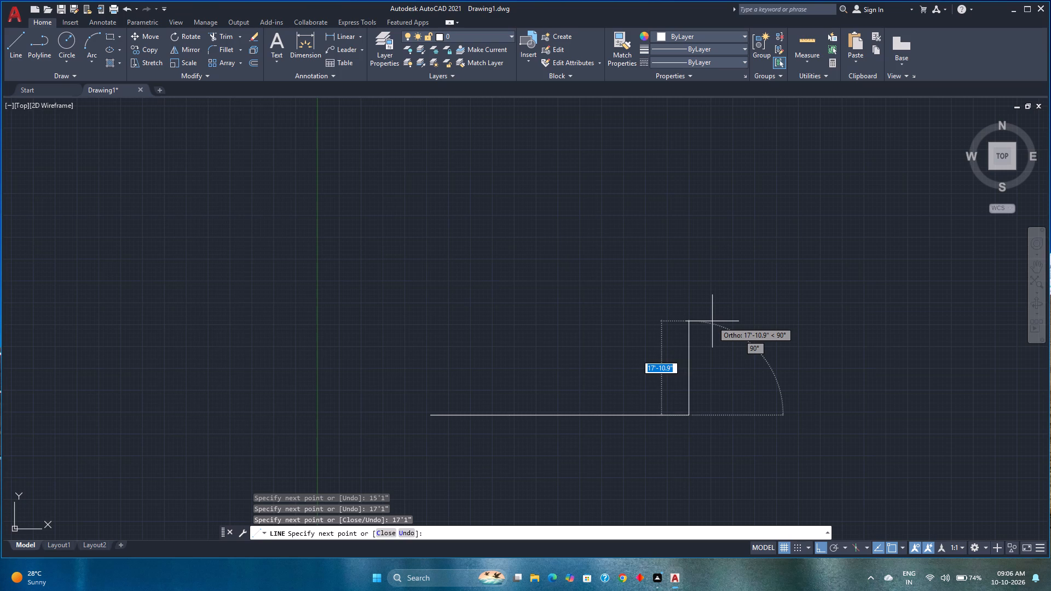
text(9')
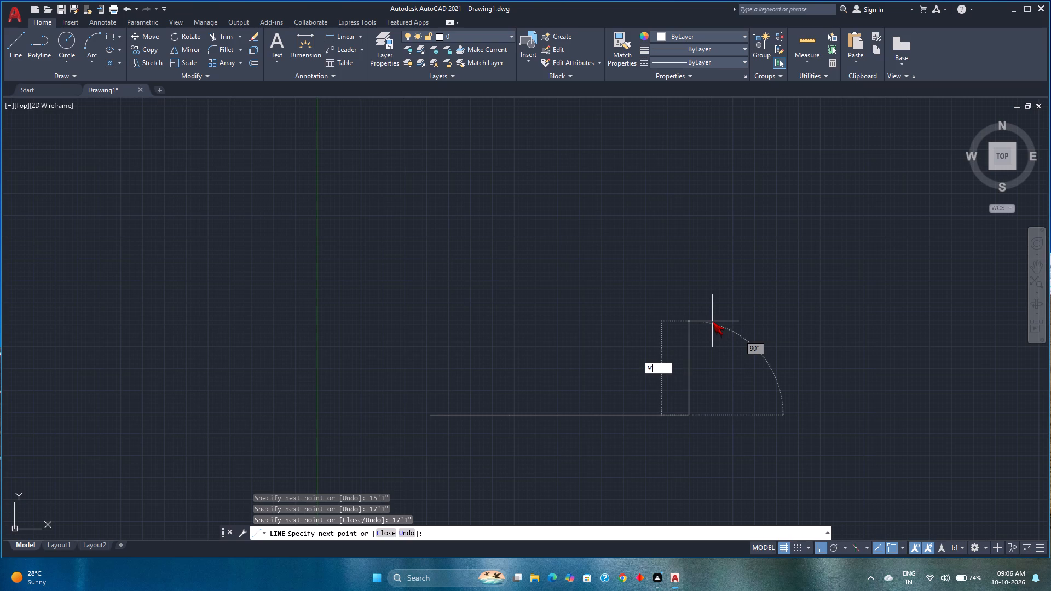
text(9")
key(Return)
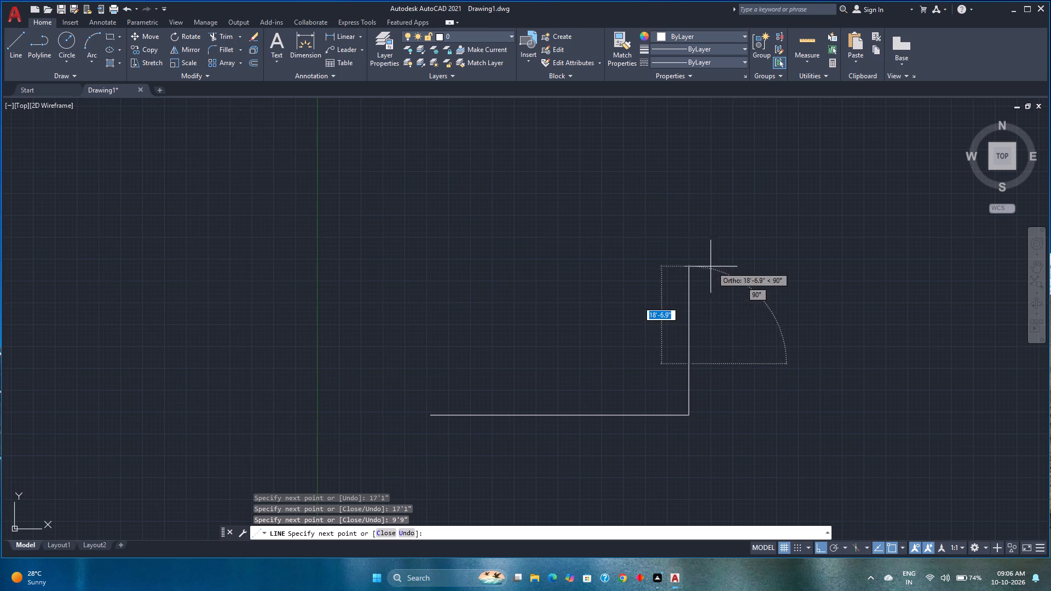
scroll(686, 297, up, 2)
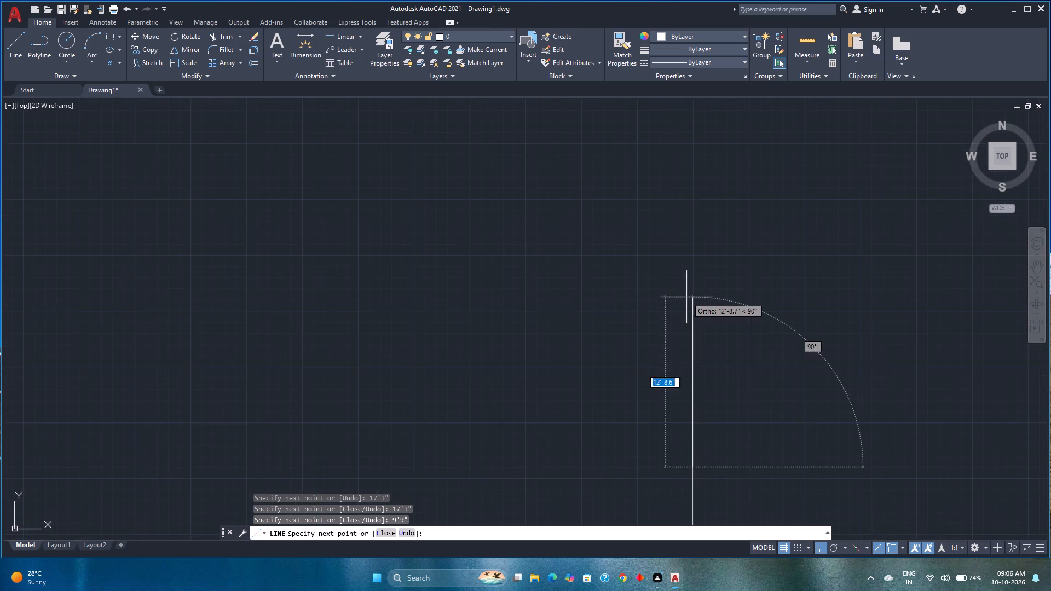
middle_drag(686, 297, 687, 248)
key(Escape)
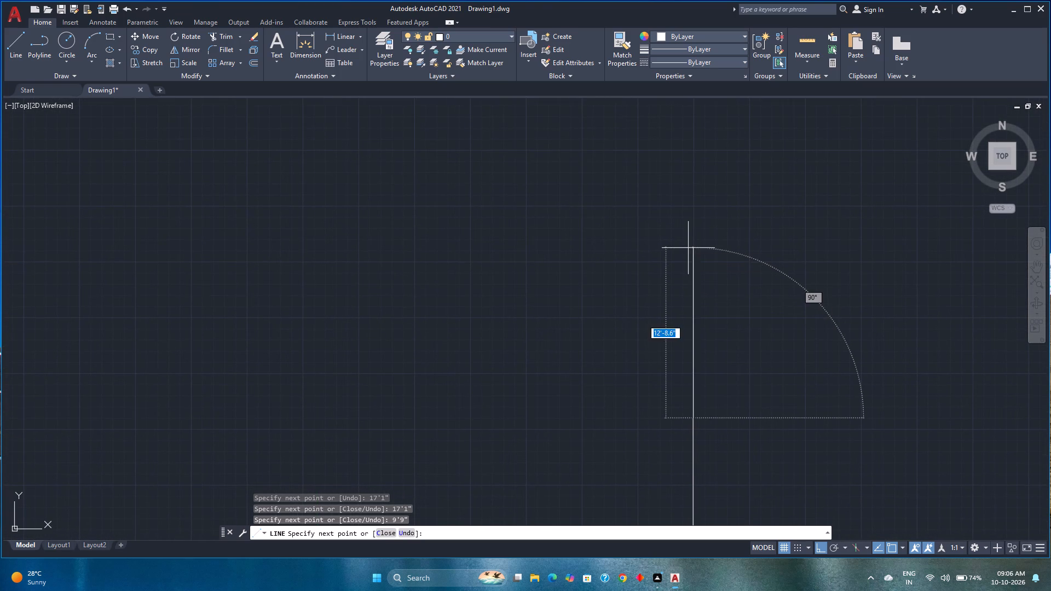
scroll(688, 248, down, 2)
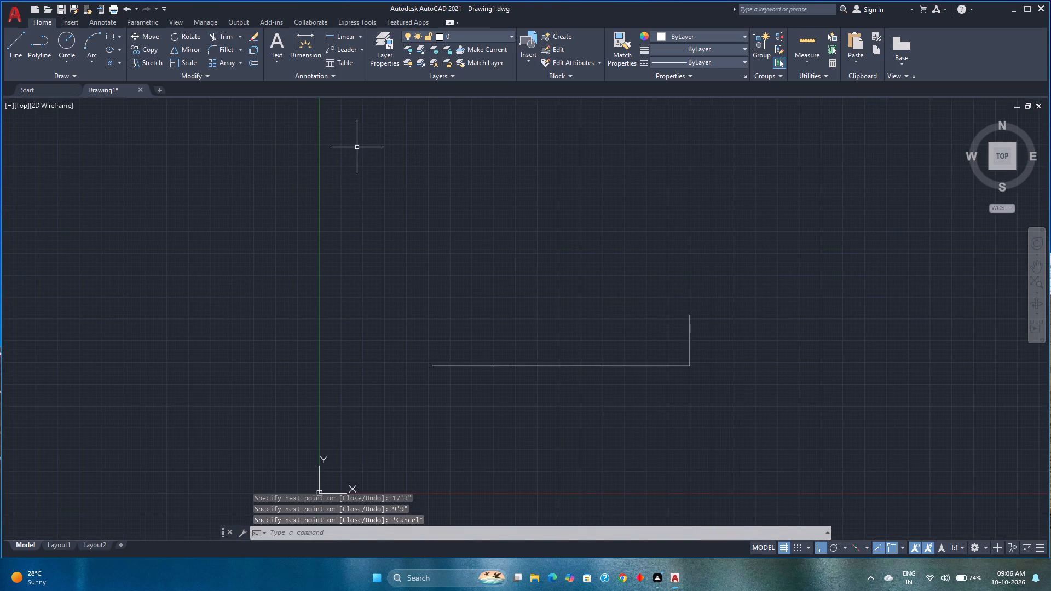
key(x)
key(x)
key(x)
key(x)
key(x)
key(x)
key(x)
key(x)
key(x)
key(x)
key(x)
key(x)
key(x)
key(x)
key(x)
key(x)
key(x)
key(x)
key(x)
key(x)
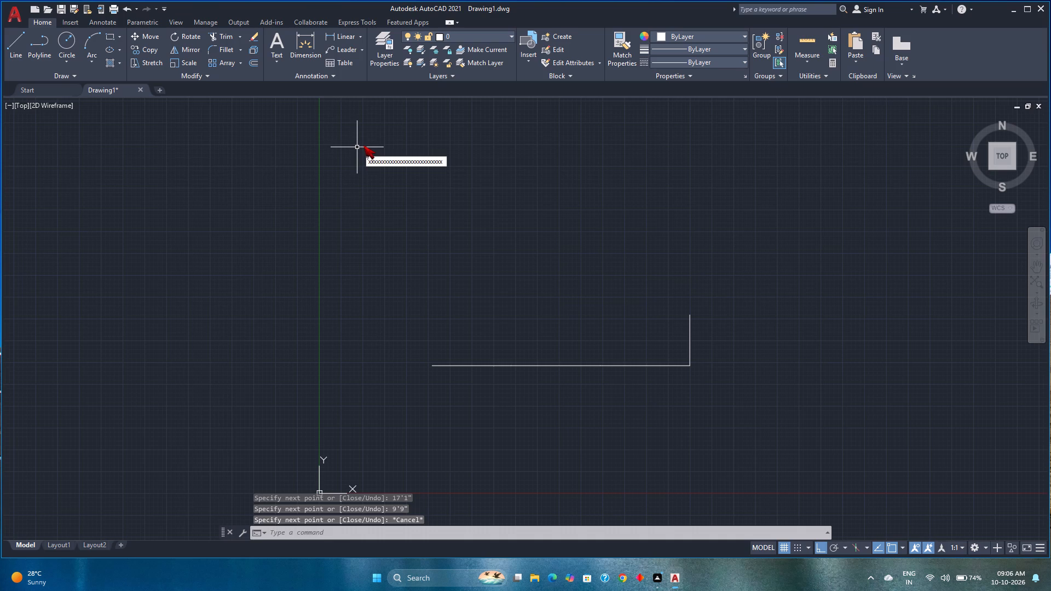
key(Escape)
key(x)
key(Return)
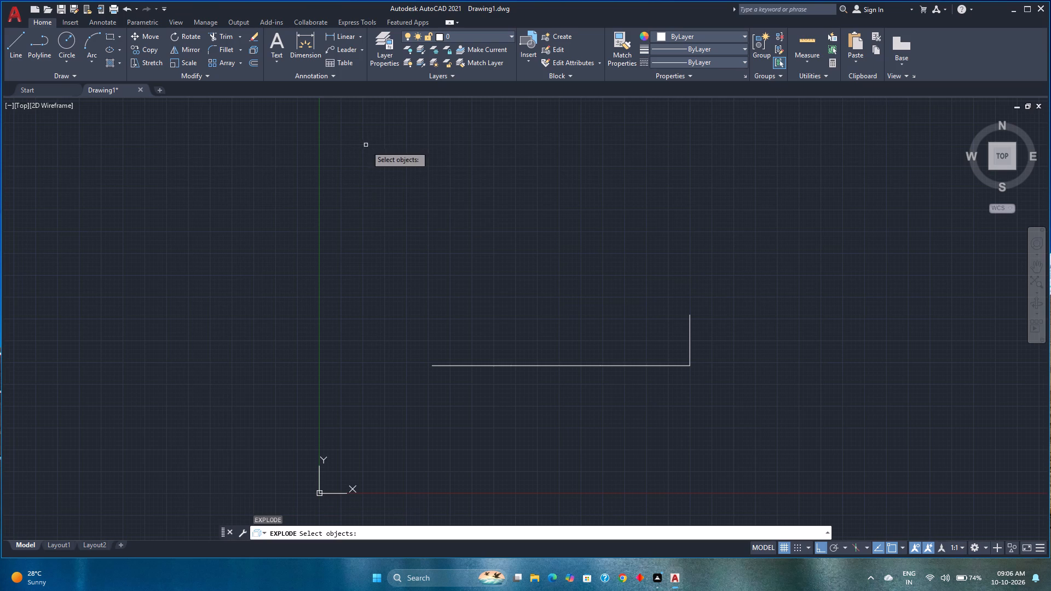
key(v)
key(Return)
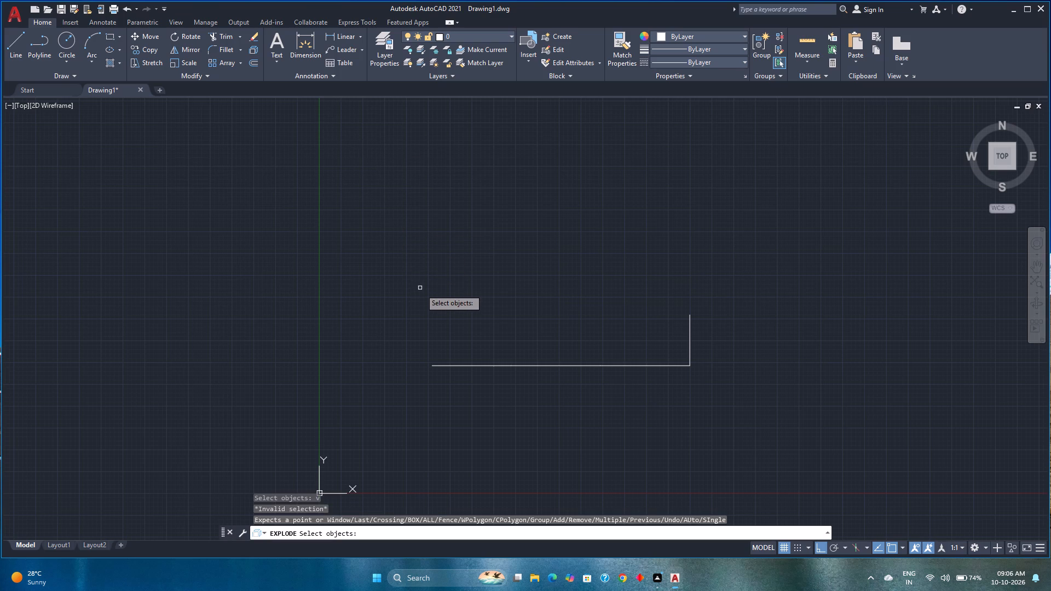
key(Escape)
Place vertical construction lines through the baseline's left end and through its two intermediate segment joints.
key(x)
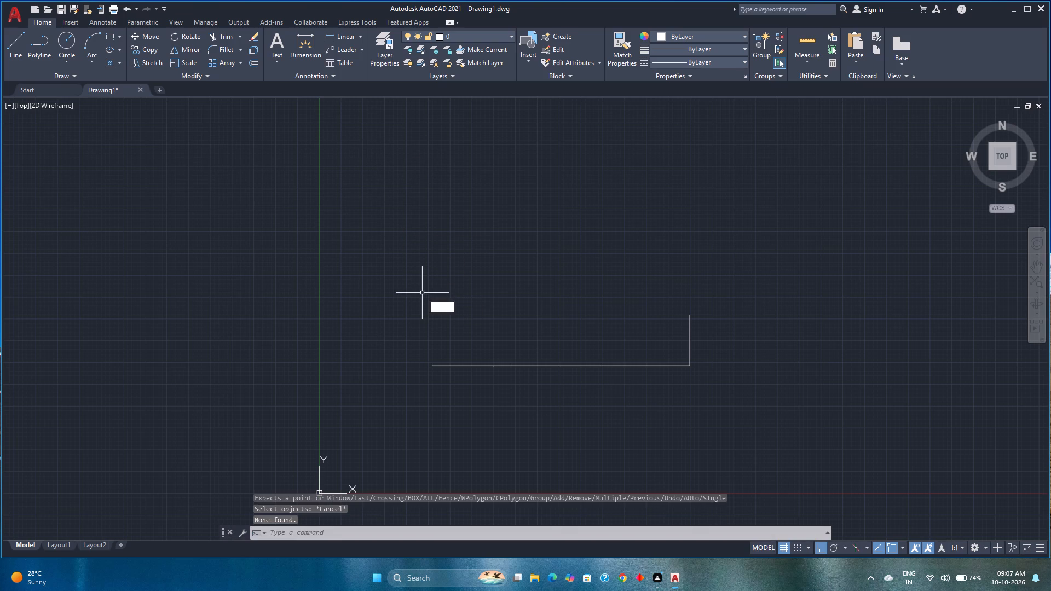
key(l)
key(Return)
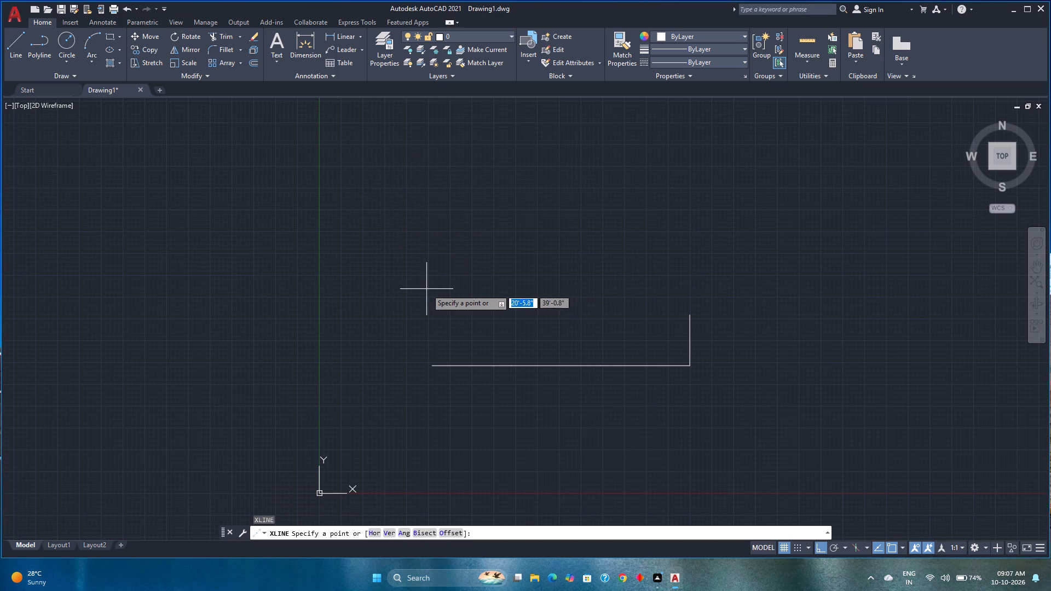
key(v)
key(Return)
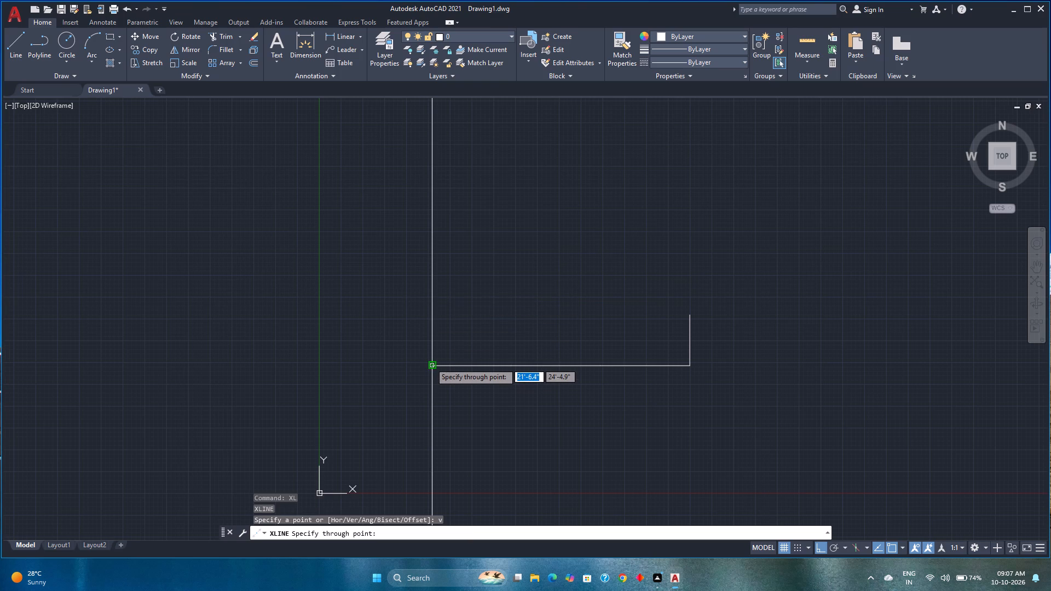
click(430, 363)
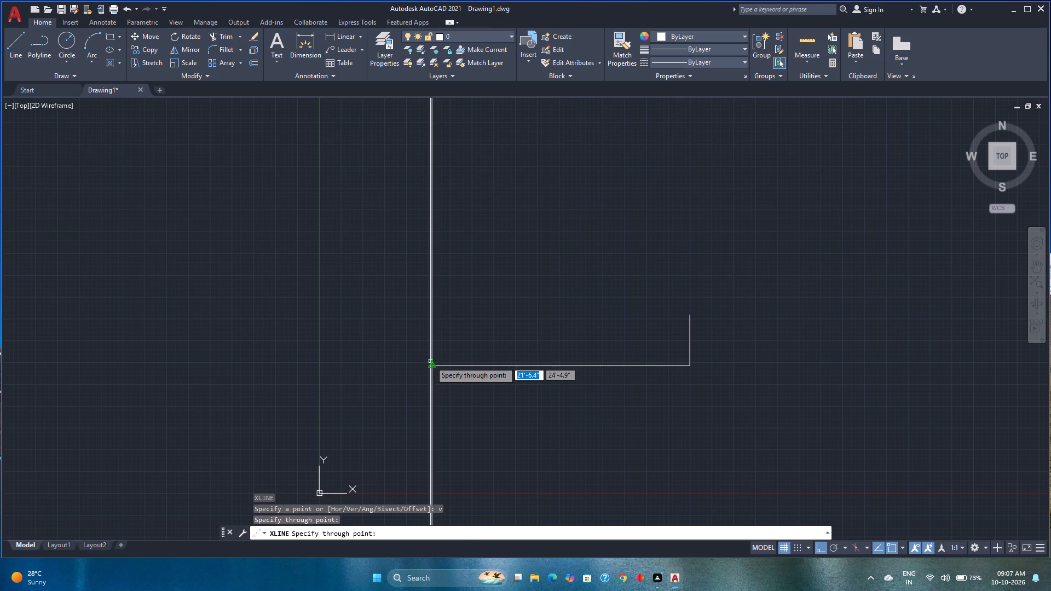
click(510, 362)
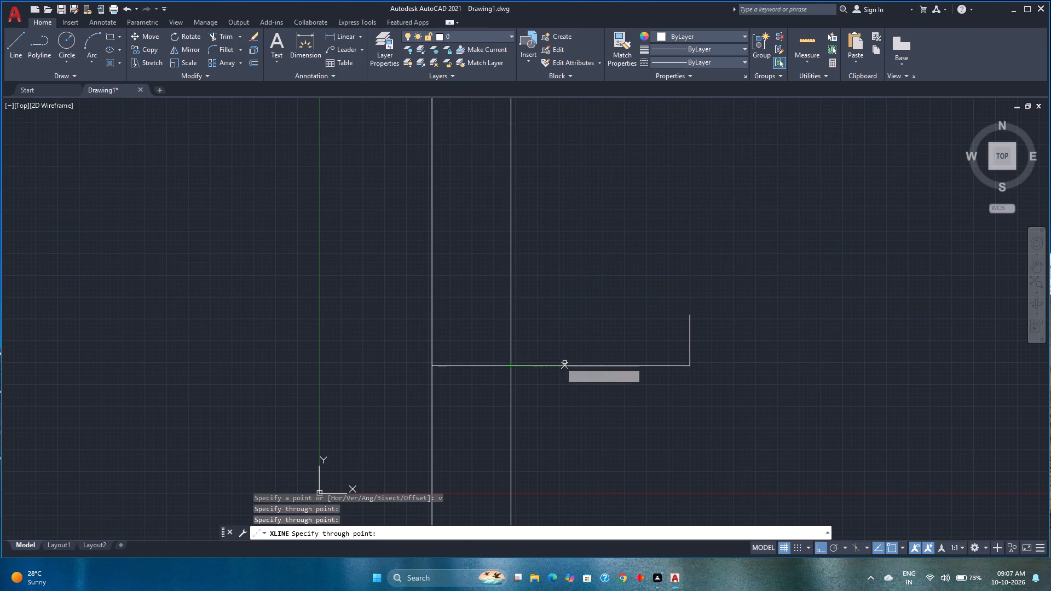
click(599, 363)
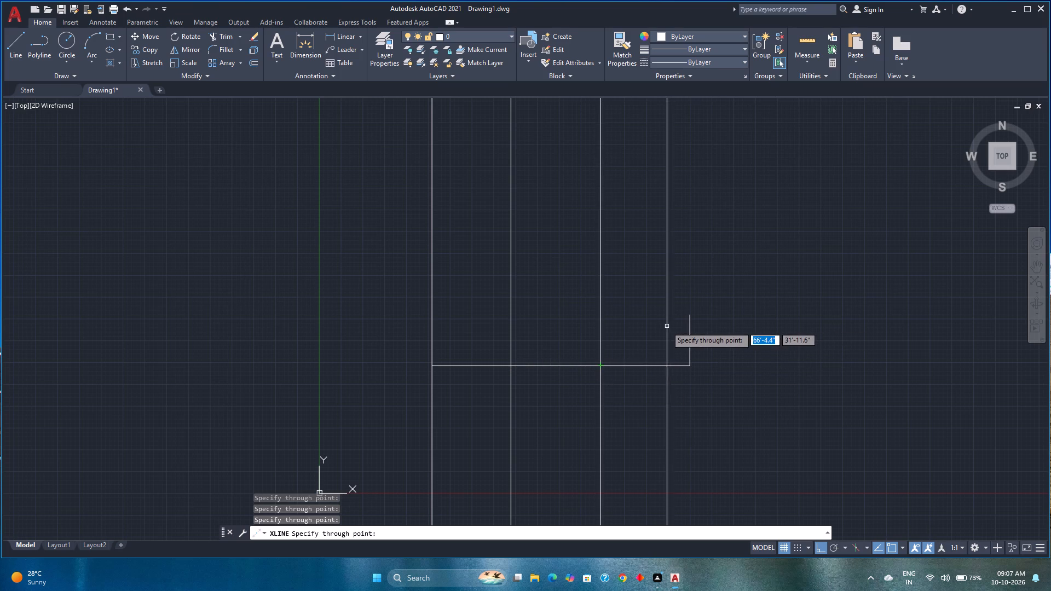
key(Escape)
Place horizontal construction lines through the top of the 9'9" segment and successively upward at entered distances of 9'2", 9'8" and 7'1".
key(x)
key(l)
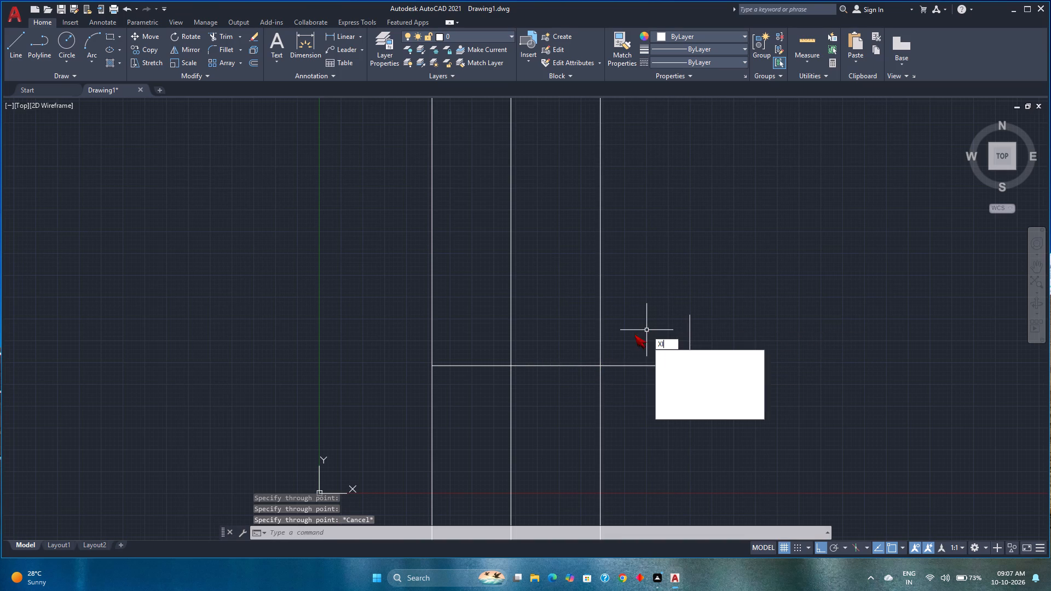
key(Return)
key(h)
key(Return)
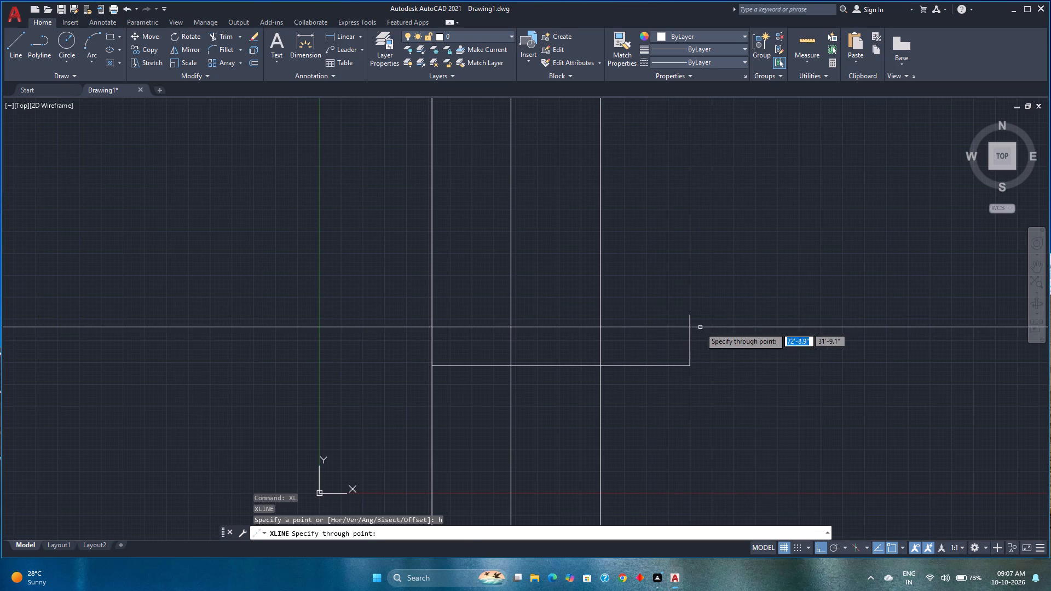
click(689, 317)
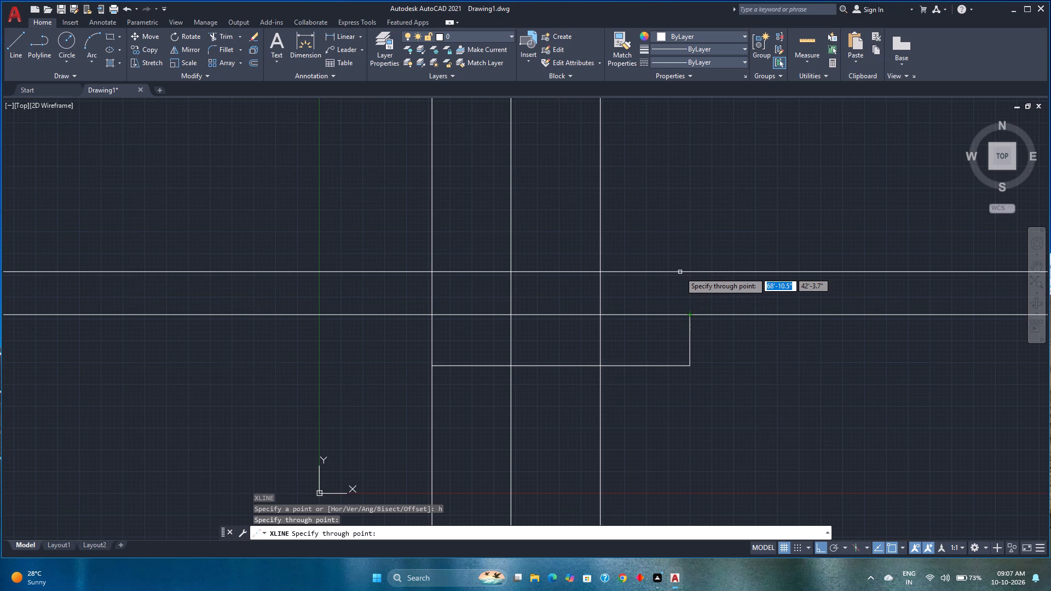
text(9'2)
key(Return)
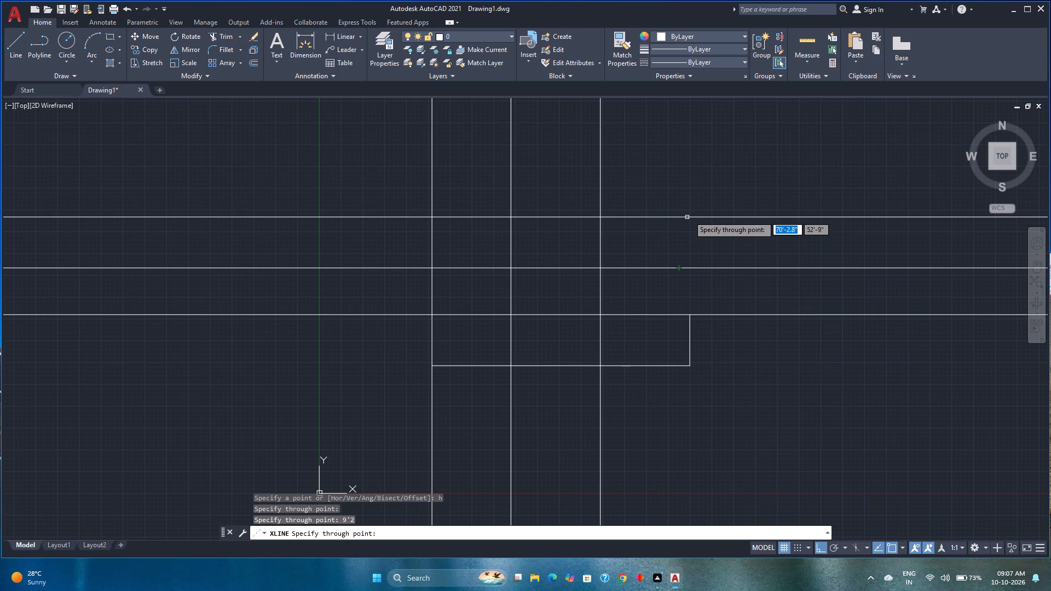
text(9'8")
key(Return)
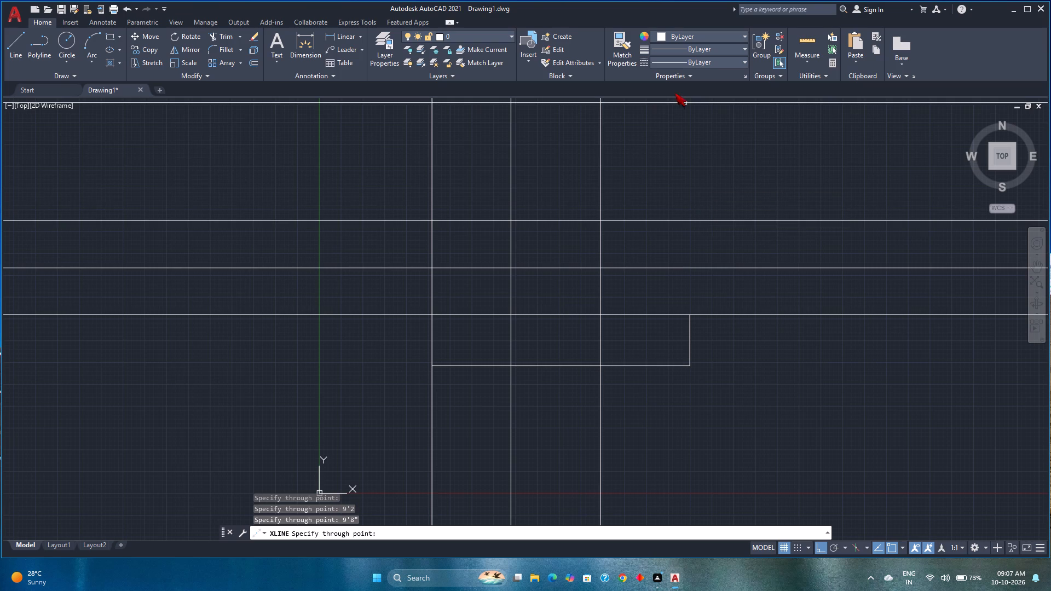
middle_drag(657, 188, 607, 220)
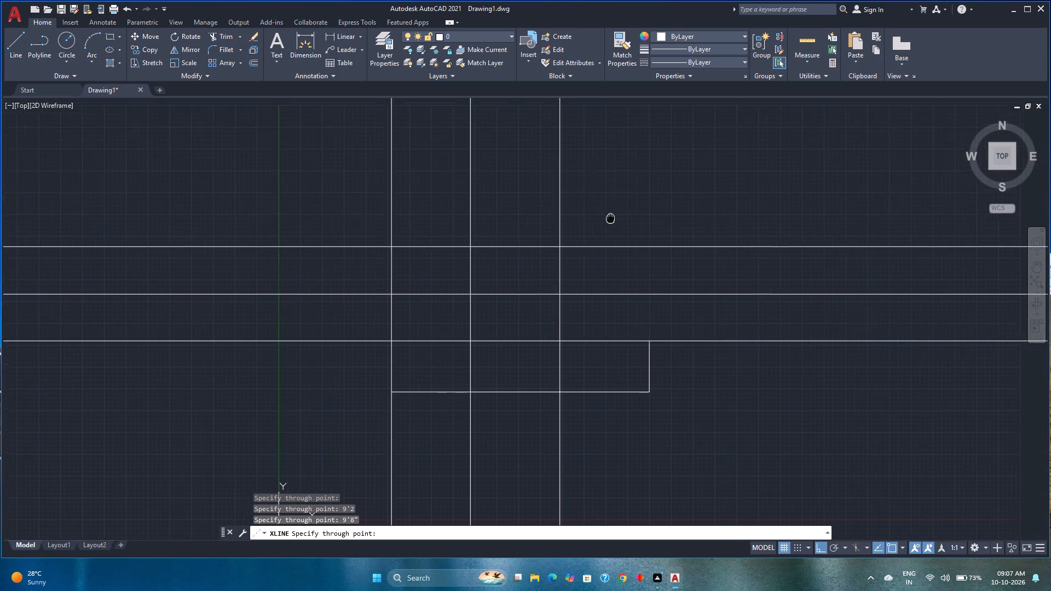
middle_drag(607, 220, 601, 228)
text(7'1")
key(Return)
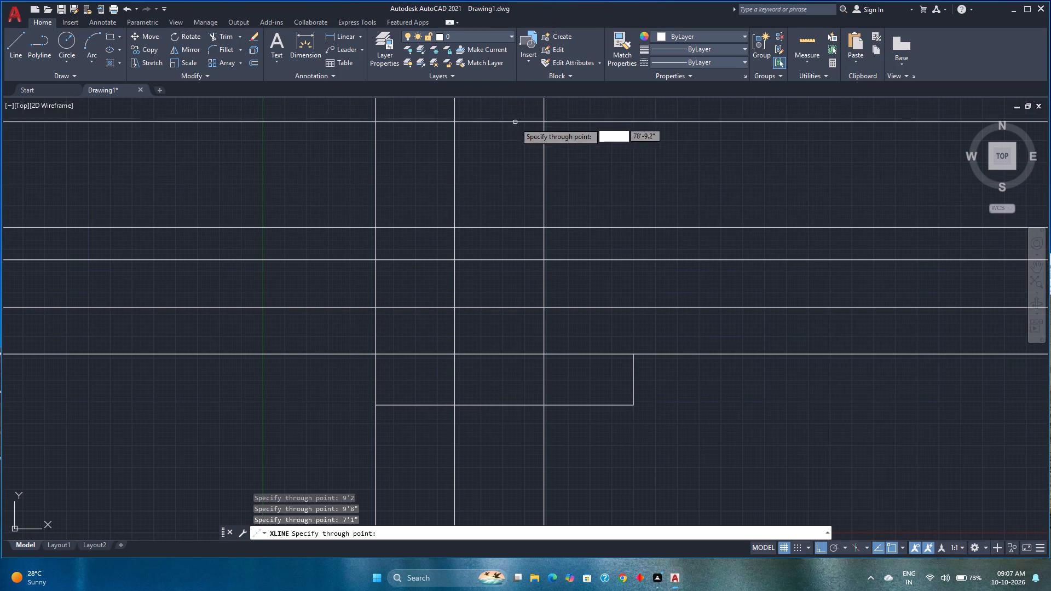
key(Escape)
Offset the vertical construction line at the first interior baseline joint by 4.5" to both sides.
middle_drag(414, 416, 446, 365)
middle_click(446, 365)
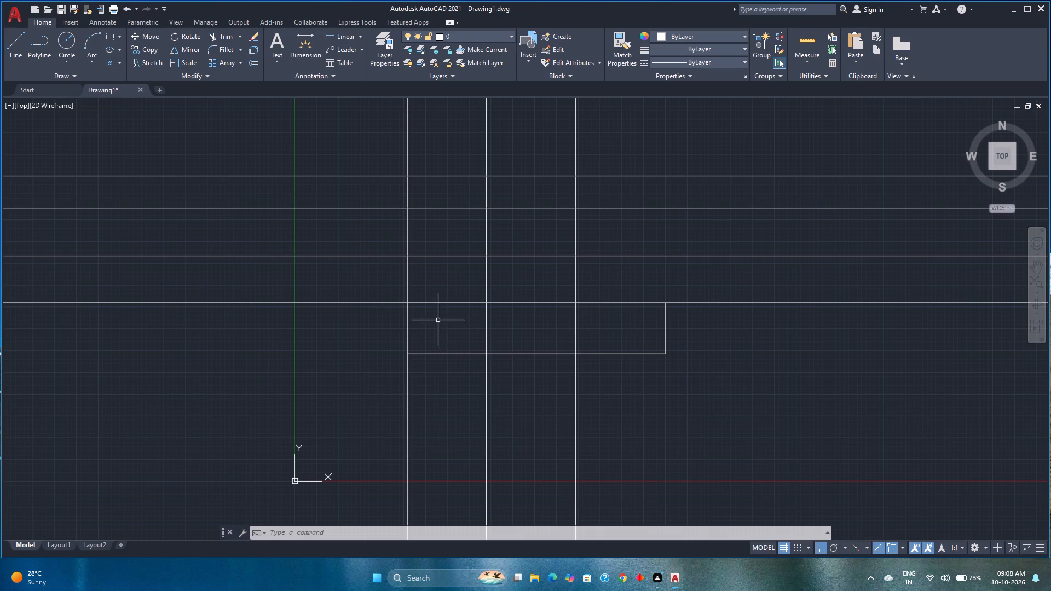
click(257, 59)
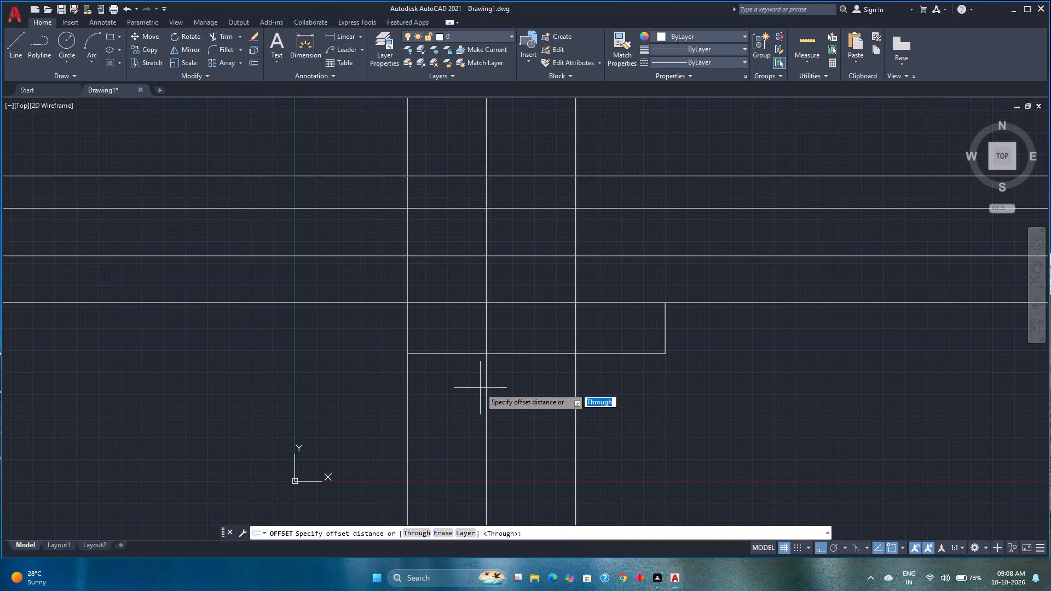
text(4.5)
key(Return)
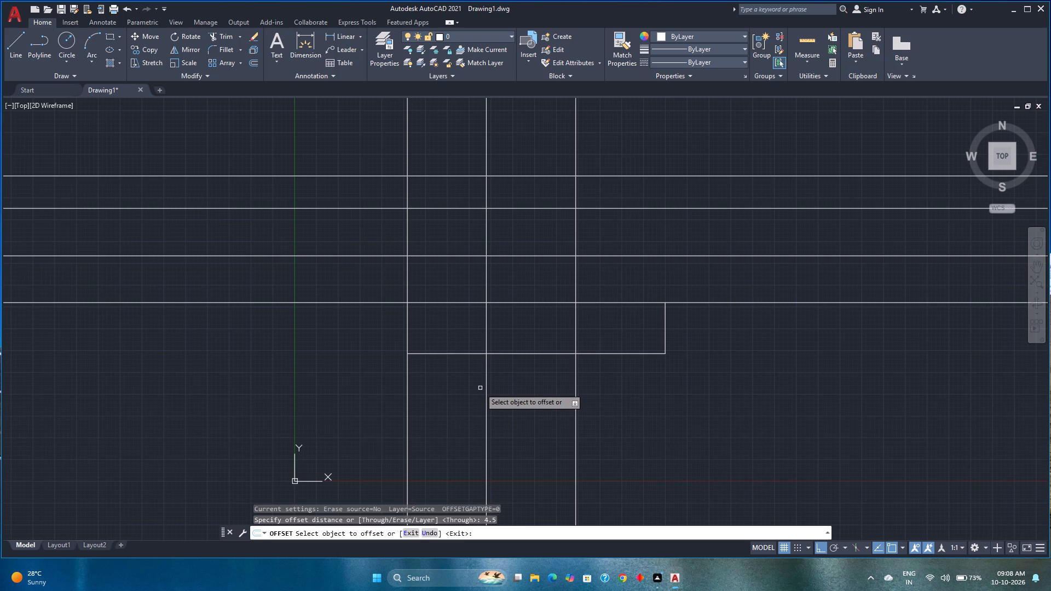
click(486, 332)
click(460, 332)
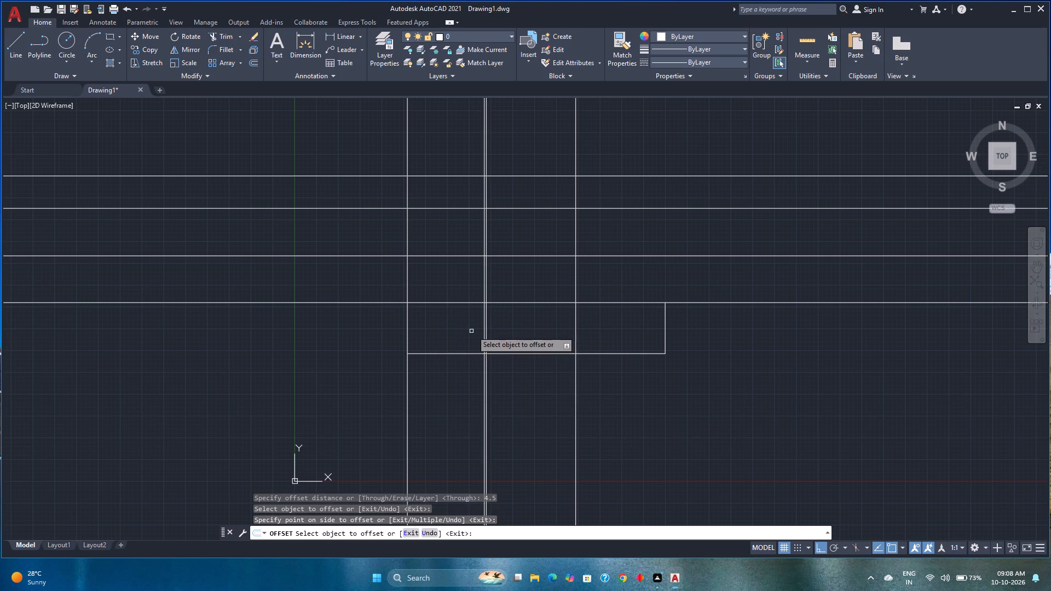
scroll(482, 331, up, 3)
click(492, 329)
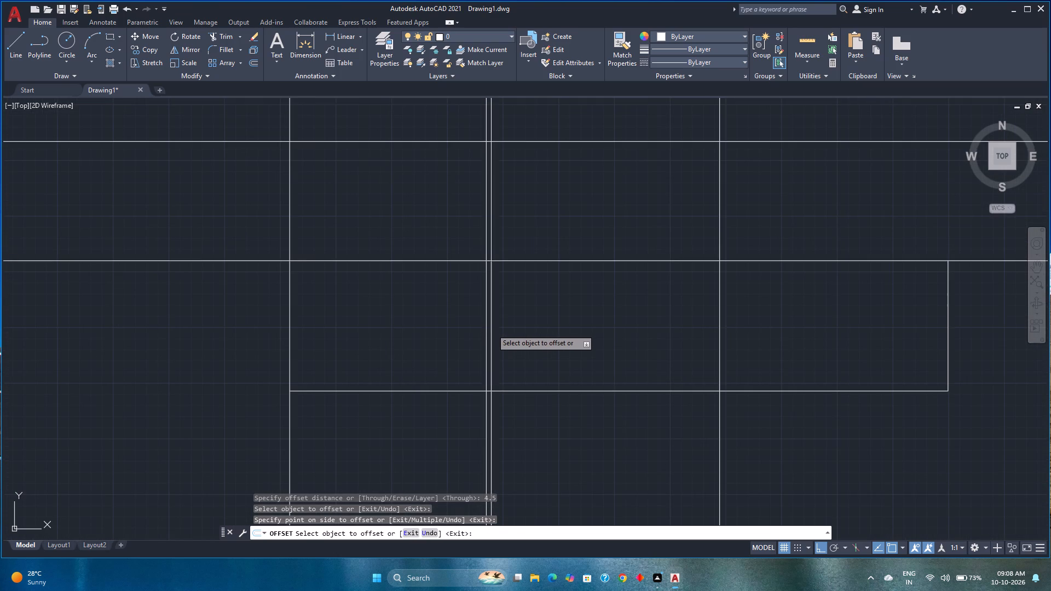
click(564, 332)
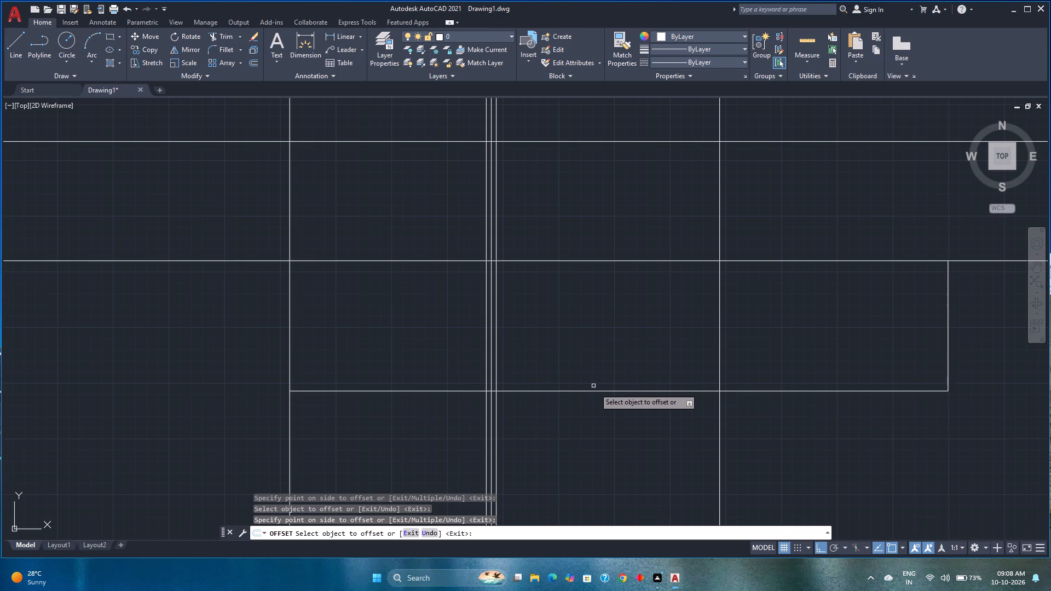
Offset the middle baseline segment upward by 9".
click(594, 390)
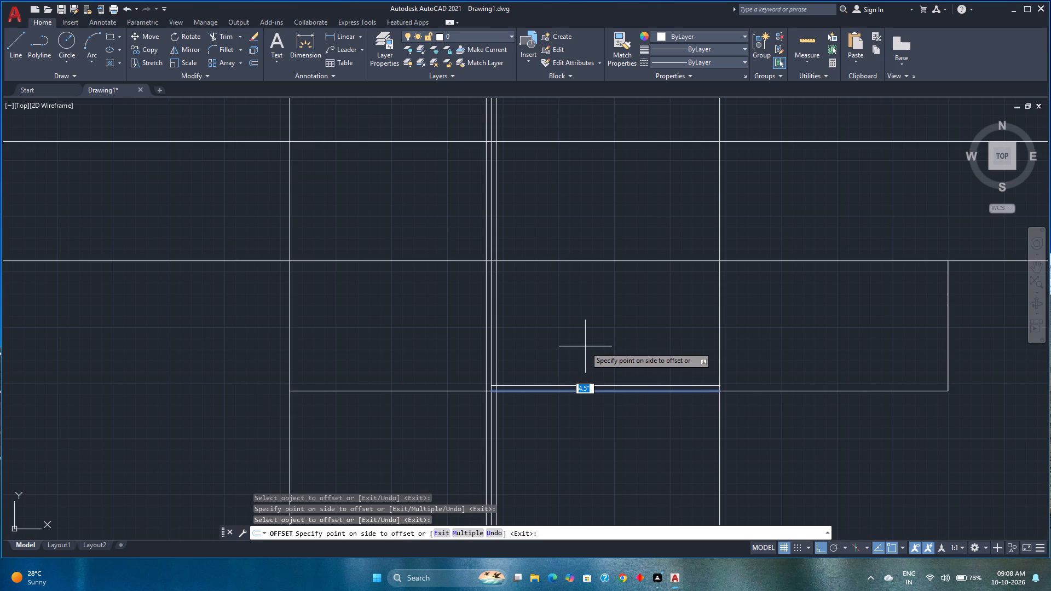
key(9)
key(Return)
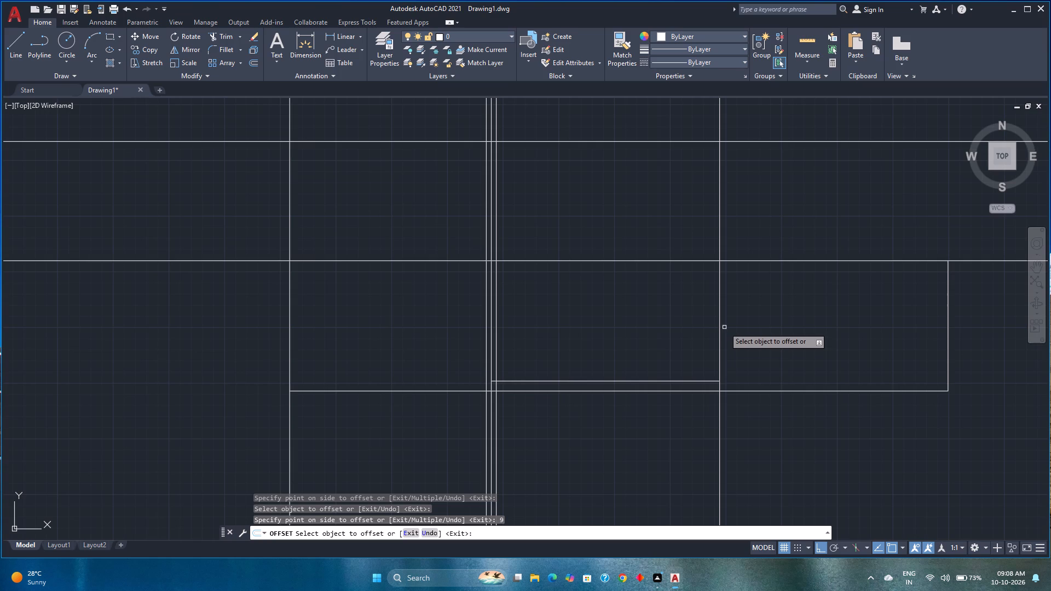
Offset the vertical construction line at the second interior baseline joint by 4.5" to both sides and end the offset.
click(721, 329)
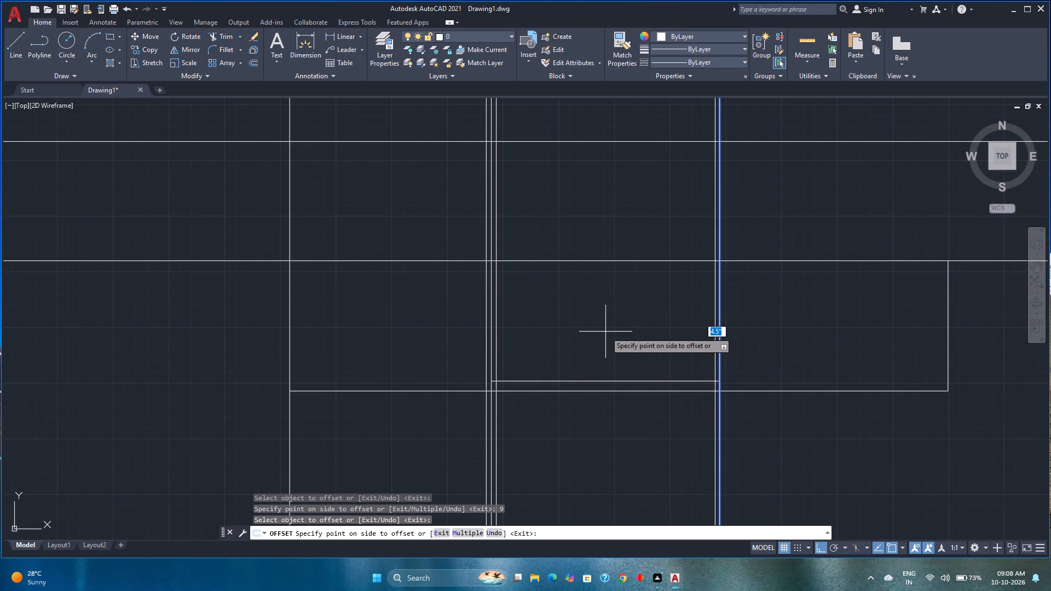
click(605, 332)
click(719, 340)
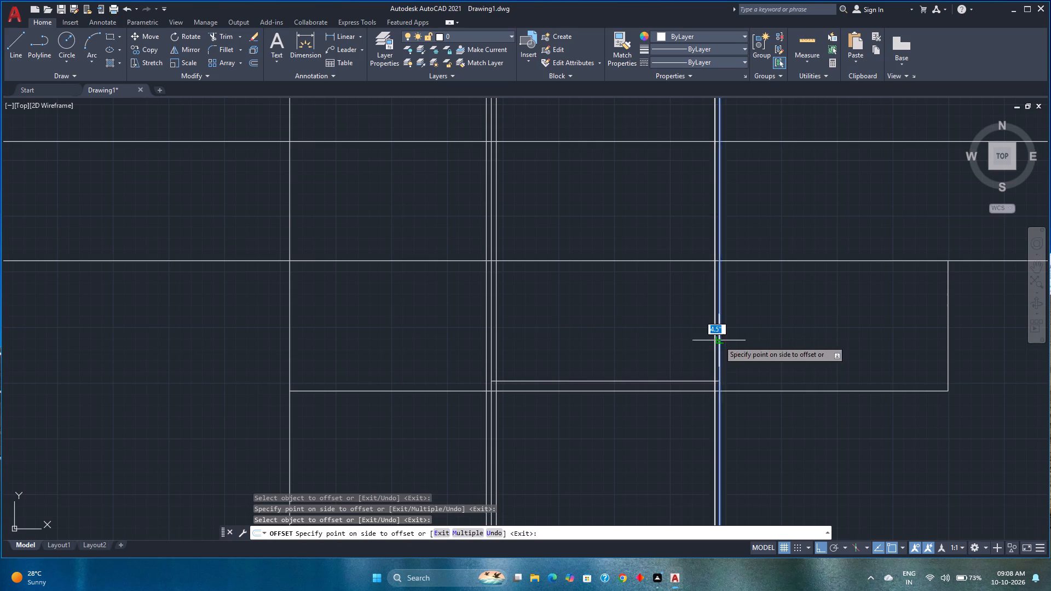
click(771, 339)
scroll(684, 396, up, 3)
middle_drag(684, 396, 564, 451)
key(space)
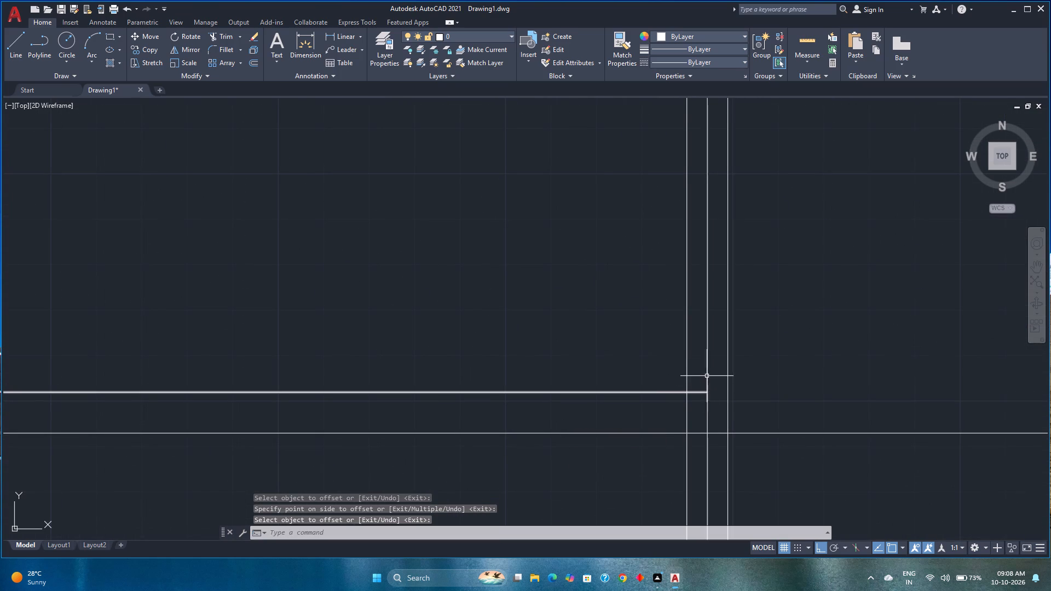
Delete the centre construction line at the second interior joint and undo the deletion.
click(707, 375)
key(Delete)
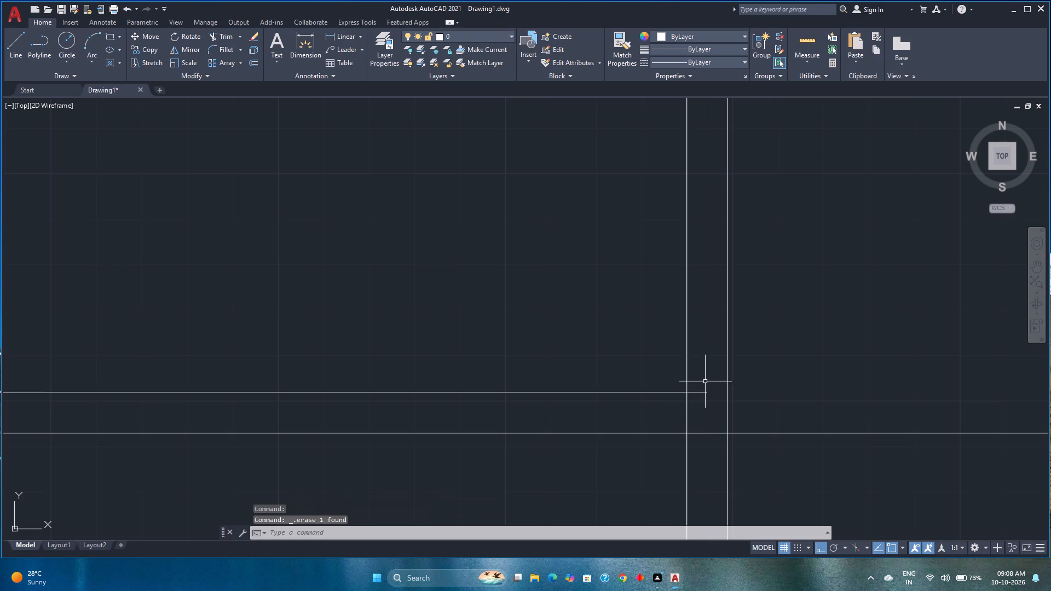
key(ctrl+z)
Trim the first joint's centre line above the 9" offset line up to the lowest horizontal construction line, and the offset line's left overhang.
scroll(704, 383, down, 5)
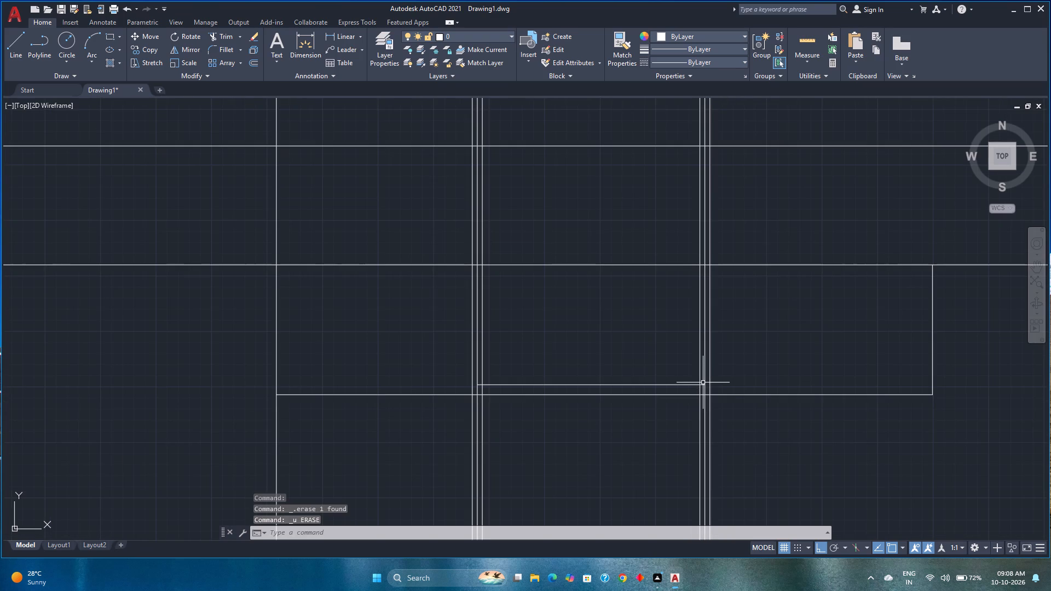
text(tr)
key(Return)
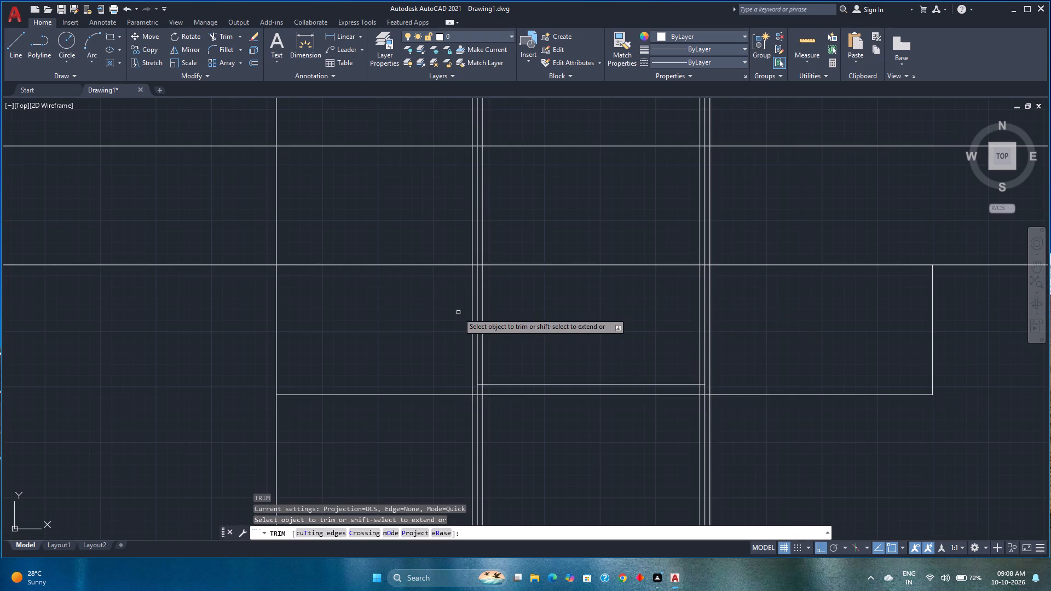
scroll(458, 312, up, 3)
click(541, 297)
scroll(541, 297, down, 2)
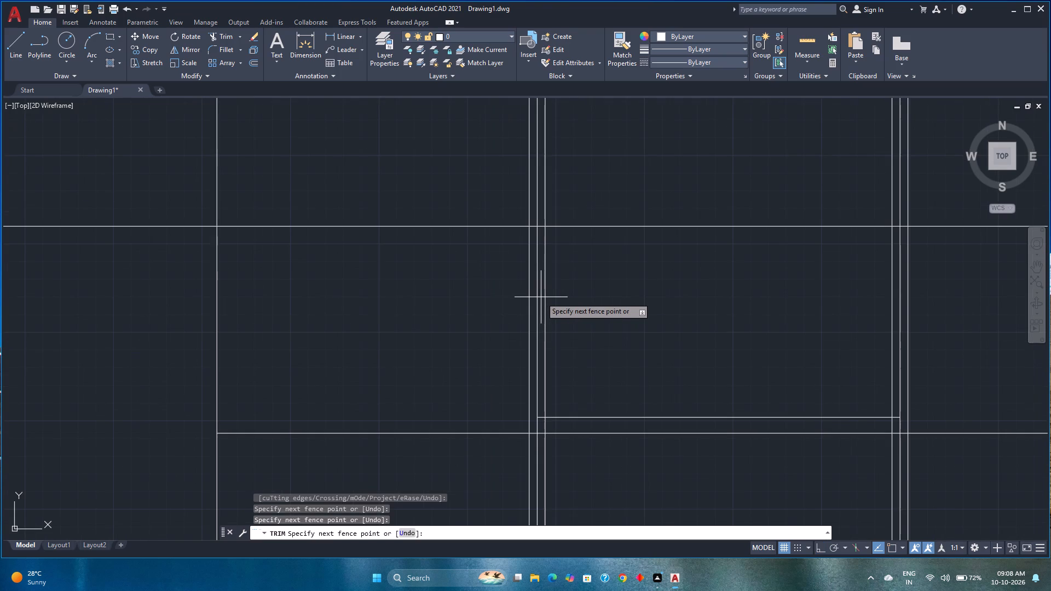
click(534, 299)
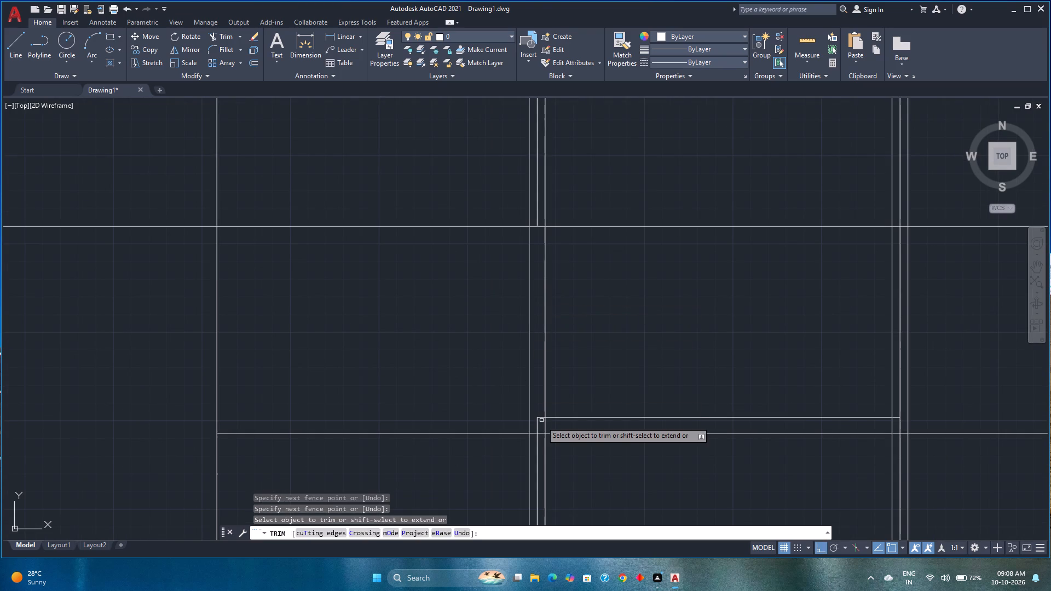
scroll(541, 419, up, 5)
click(540, 424)
click(528, 399)
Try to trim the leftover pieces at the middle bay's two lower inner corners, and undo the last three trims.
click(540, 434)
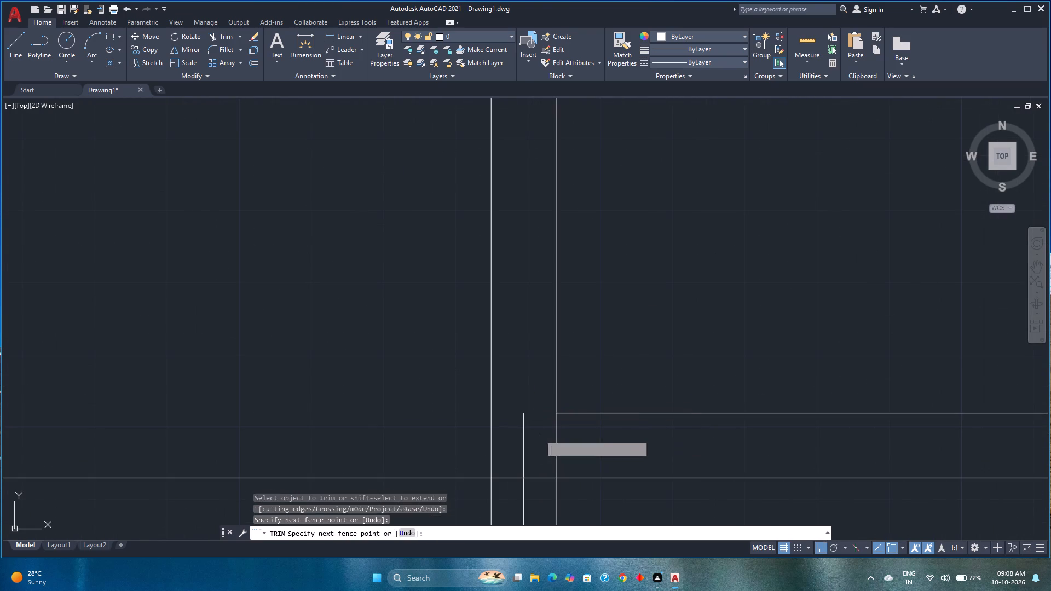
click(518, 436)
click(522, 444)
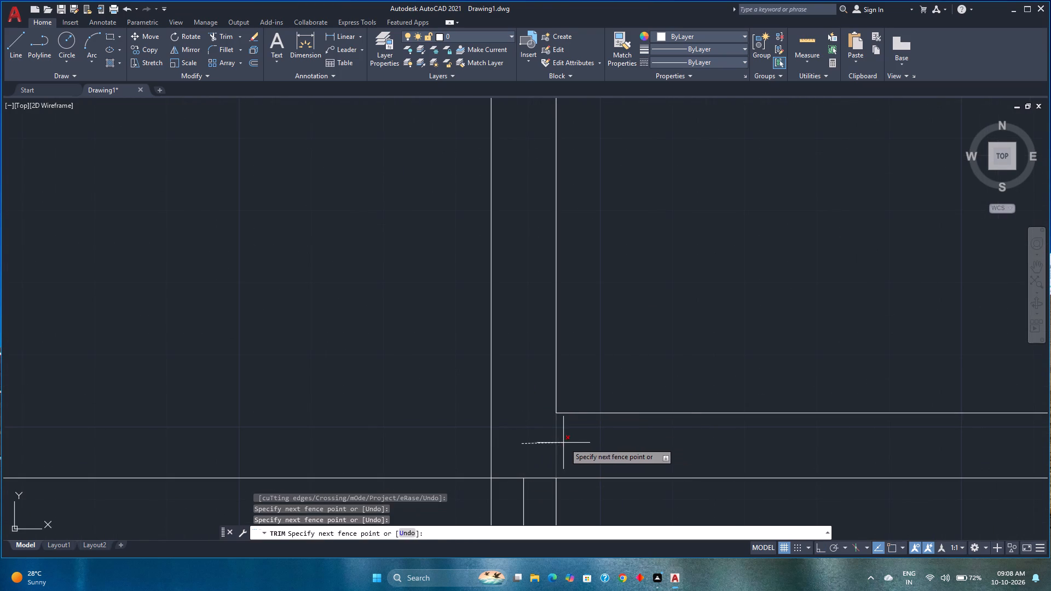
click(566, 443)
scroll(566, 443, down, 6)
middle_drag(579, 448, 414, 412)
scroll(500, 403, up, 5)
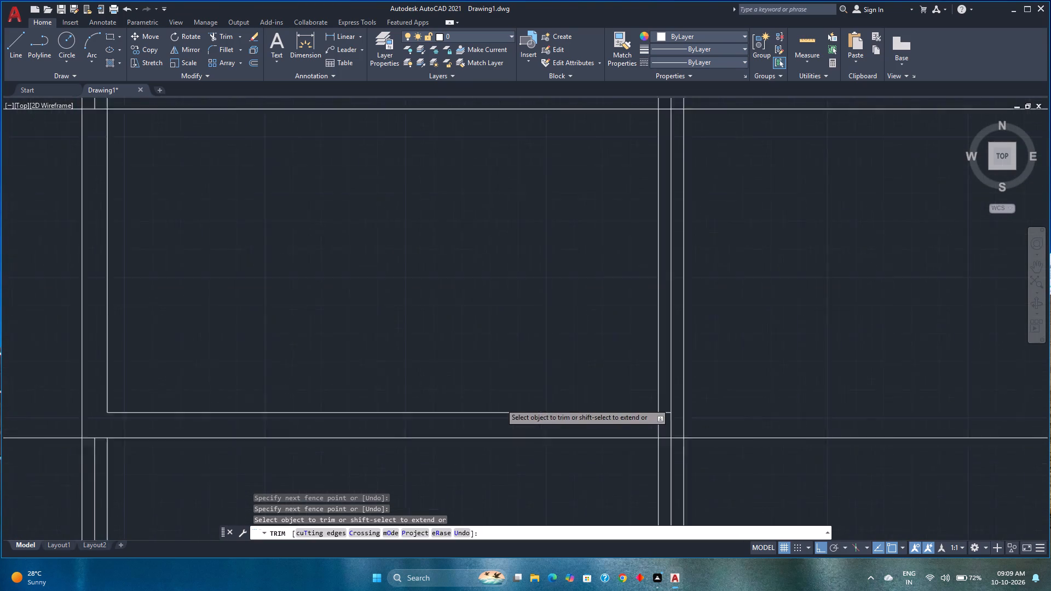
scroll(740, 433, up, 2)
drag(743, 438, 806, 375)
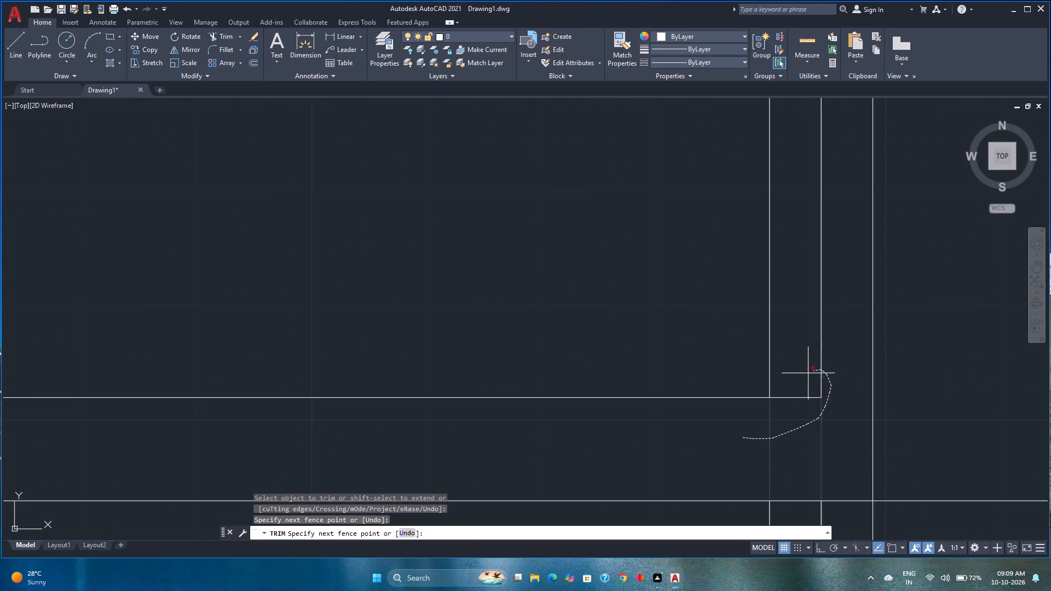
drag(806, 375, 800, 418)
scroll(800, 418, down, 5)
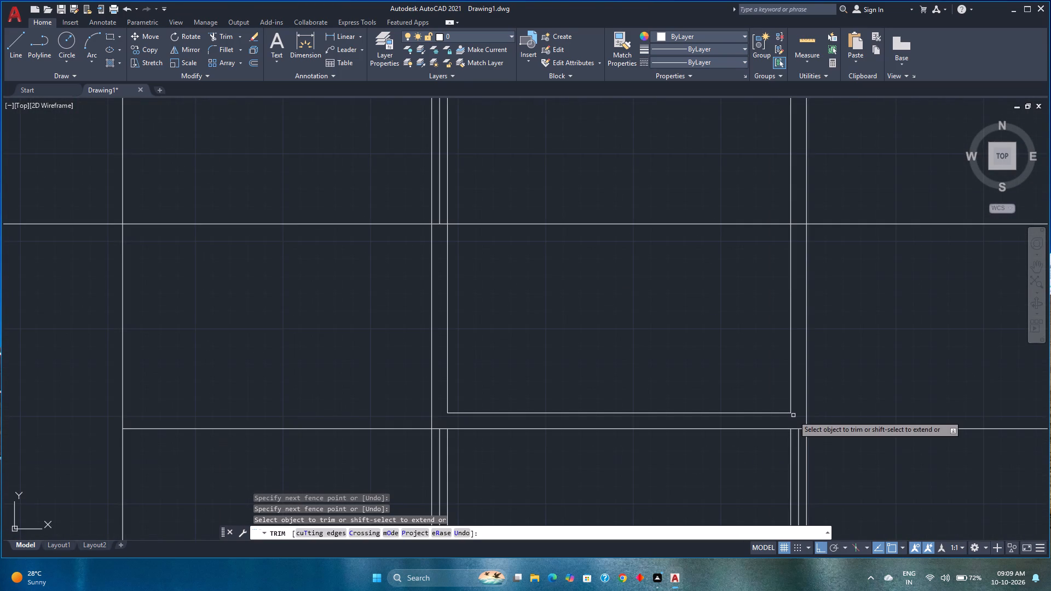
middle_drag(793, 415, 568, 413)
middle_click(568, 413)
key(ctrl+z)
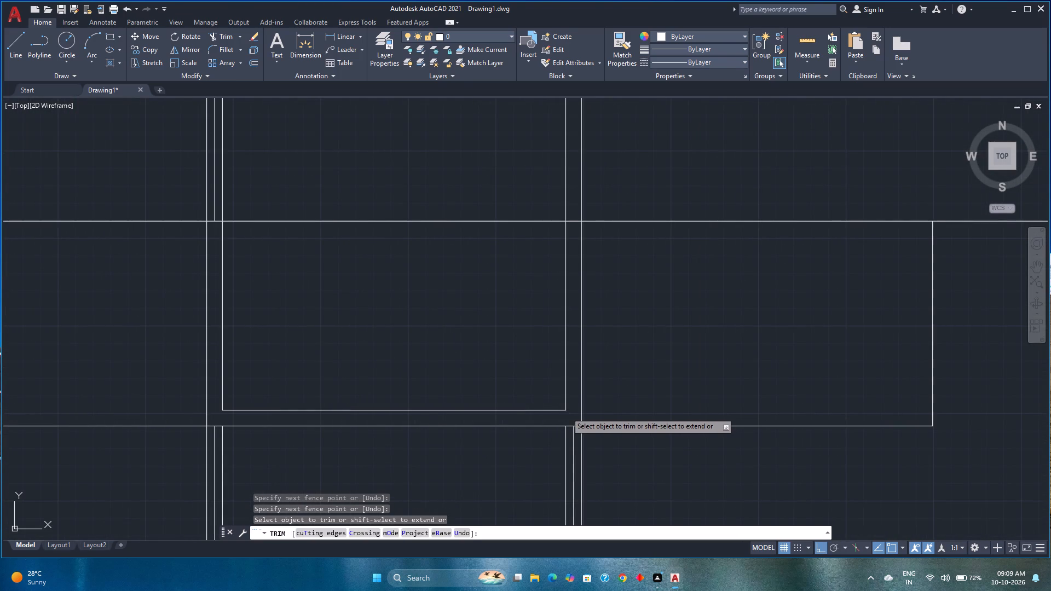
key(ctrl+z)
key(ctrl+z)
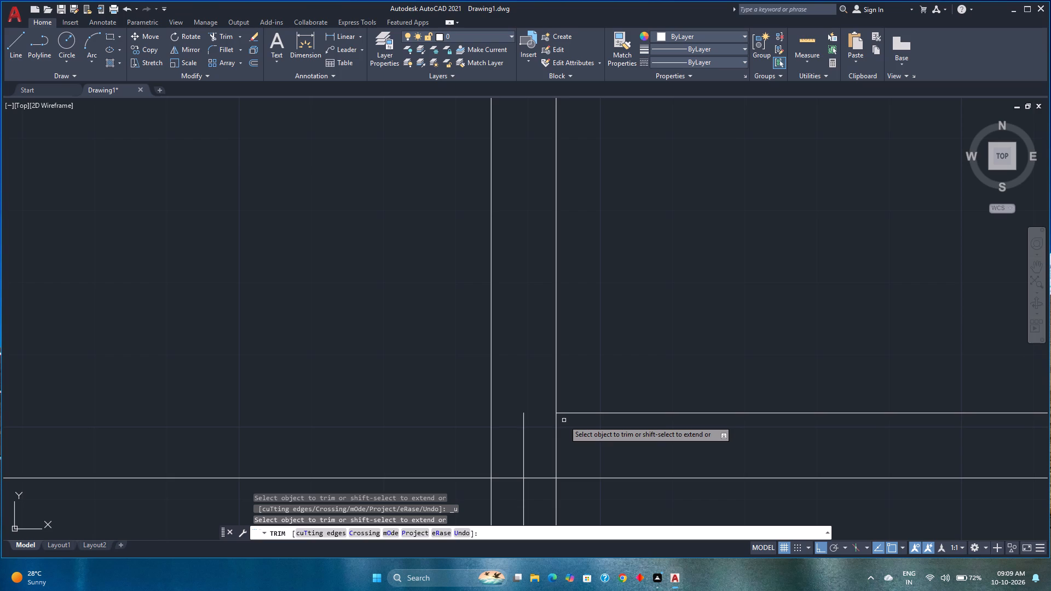
Trim the centre-line and inner wall-line stubs between the 9" offset line and the baseline at the first interior joint.
scroll(564, 420, down, 6)
scroll(562, 424, up, 6)
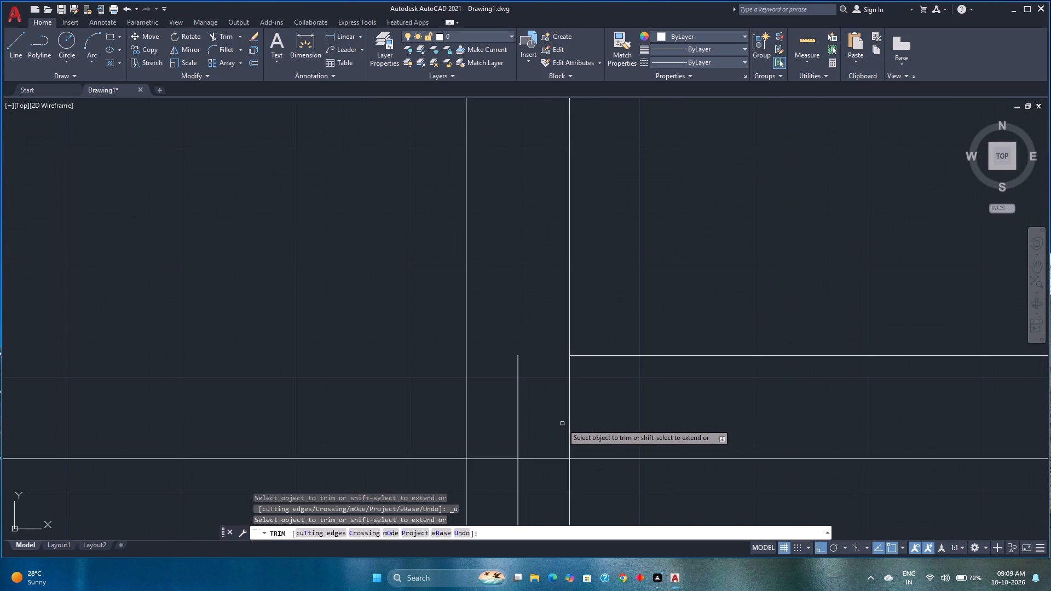
drag(562, 424, 615, 419)
Trim the second joint's centre line below the lowest horizontal construction line, plus the inner wall-line stub and offset-line overhang, and end trimming.
scroll(611, 418, down, 8)
middle_drag(608, 421, 324, 414)
scroll(576, 419, up, 1)
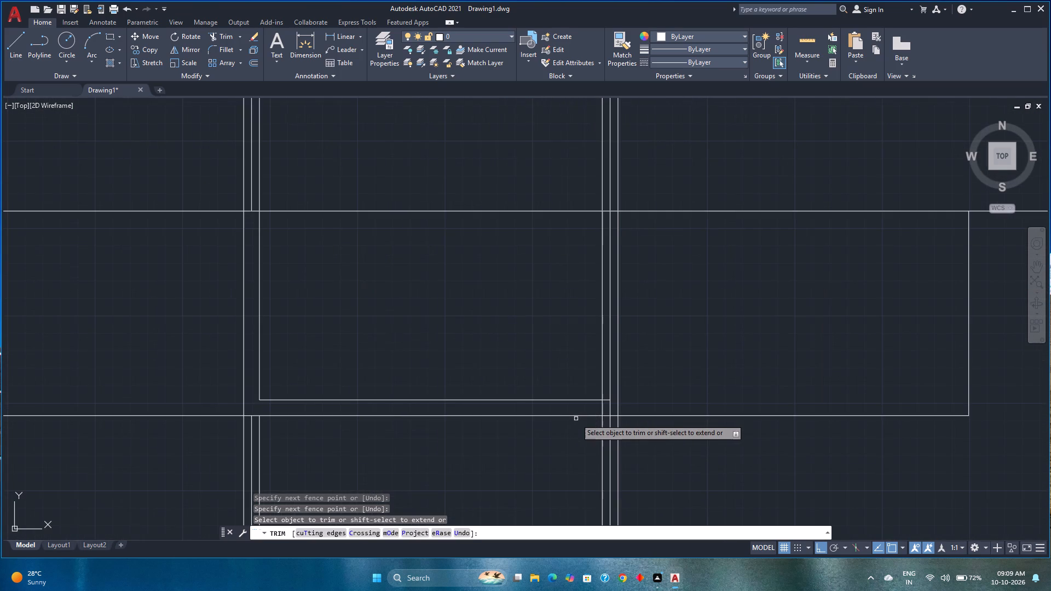
drag(594, 409, 608, 396)
click(609, 396)
key(space)
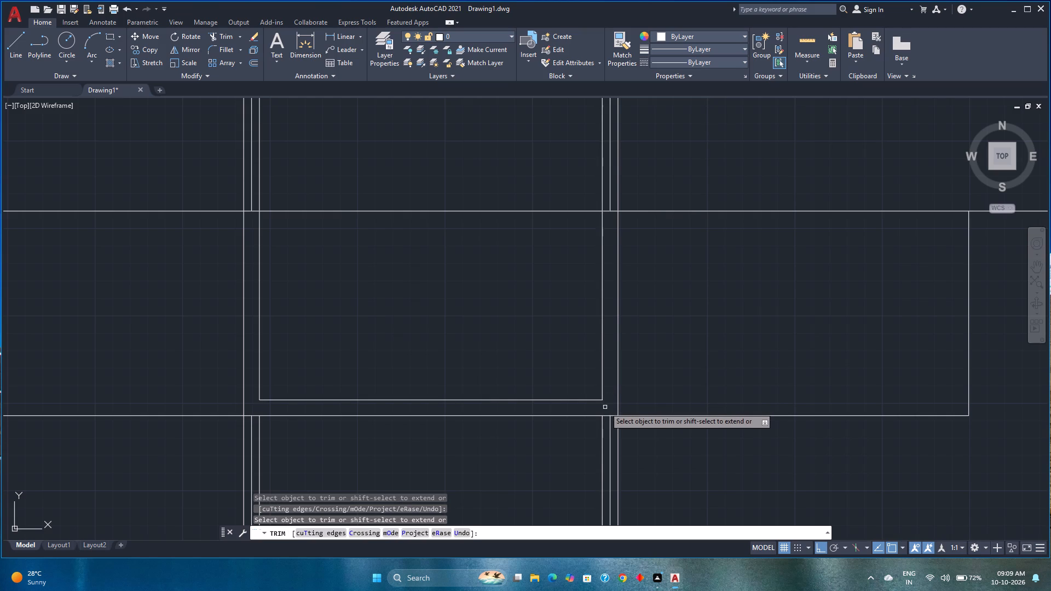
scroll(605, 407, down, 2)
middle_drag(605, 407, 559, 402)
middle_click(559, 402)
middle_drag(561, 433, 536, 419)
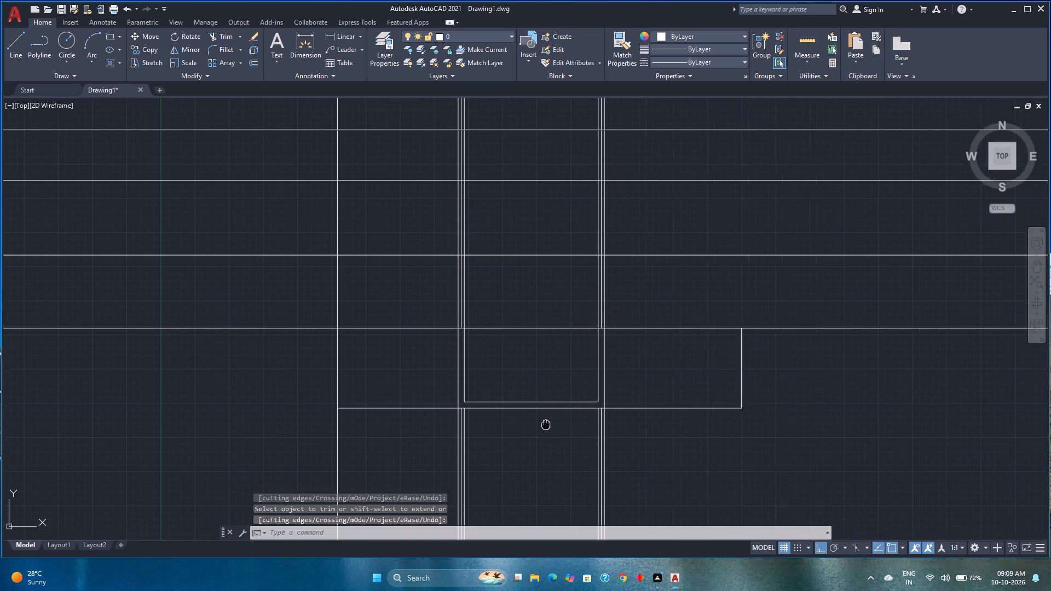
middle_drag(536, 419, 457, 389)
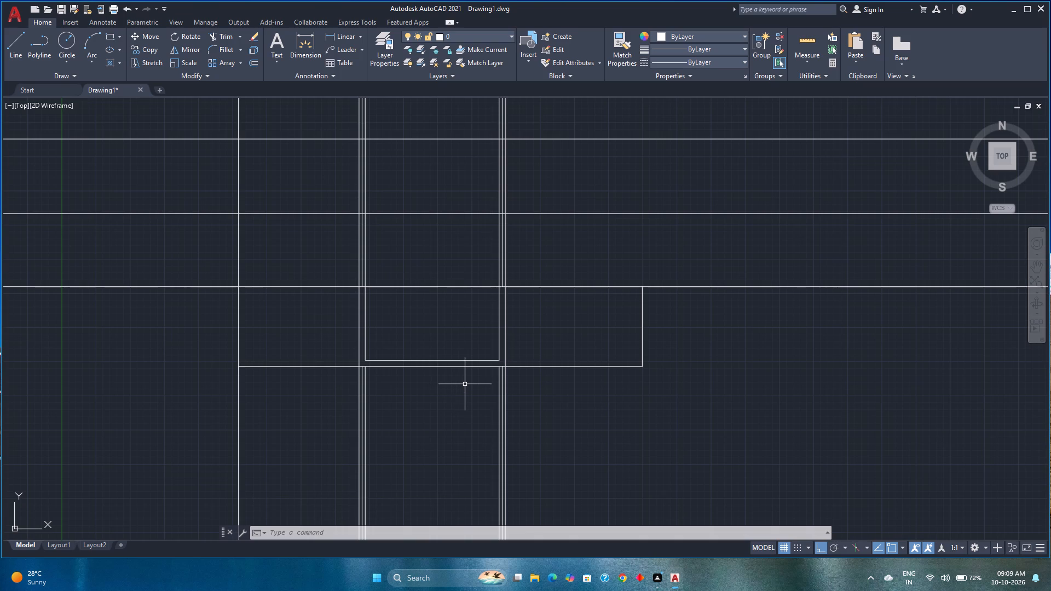
Offset the lowest horizontal construction line 4.5" to both its upper and lower sides.
key(o)
key(Return)
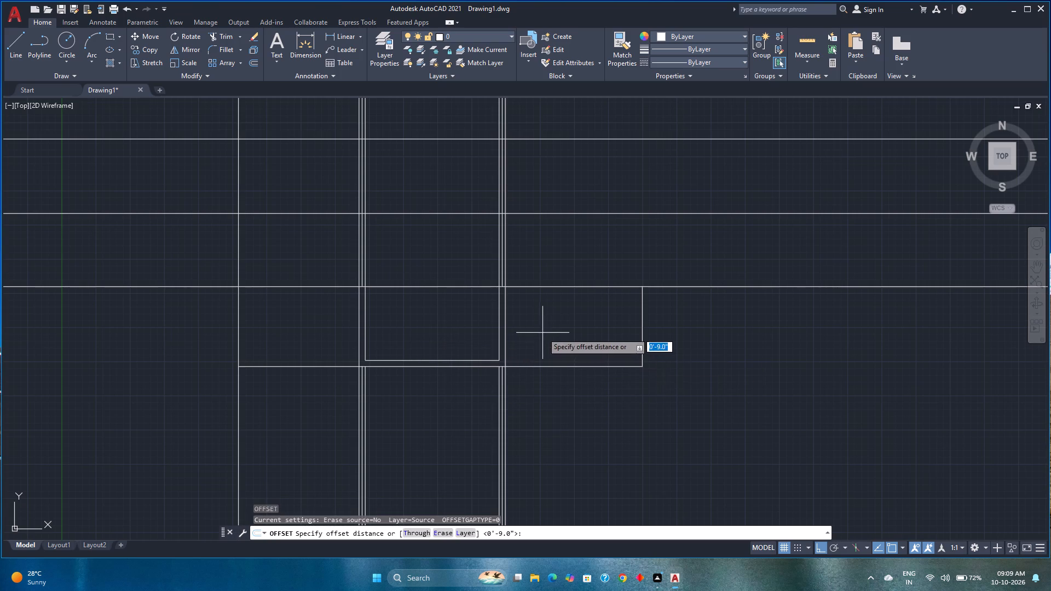
middle_drag(545, 332, 481, 408)
key(4)
text(.5)
key(Return)
click(504, 362)
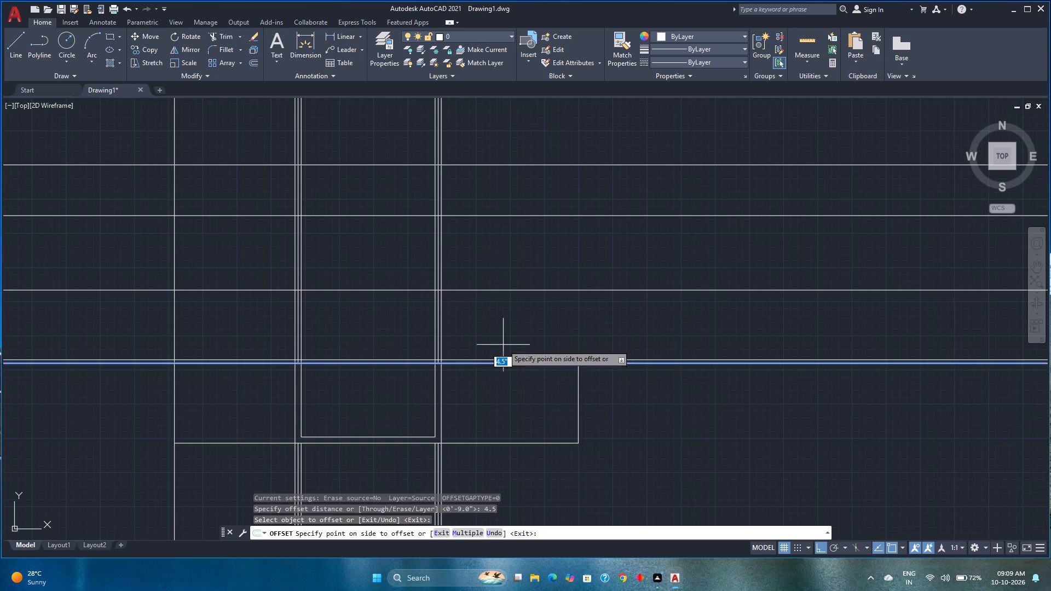
click(503, 339)
click(504, 363)
click(504, 383)
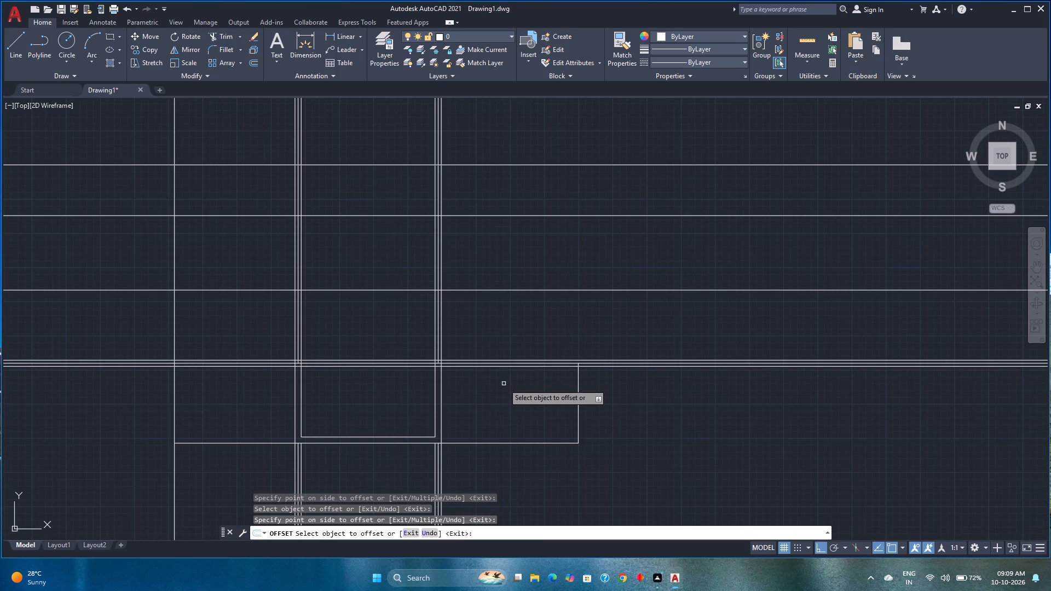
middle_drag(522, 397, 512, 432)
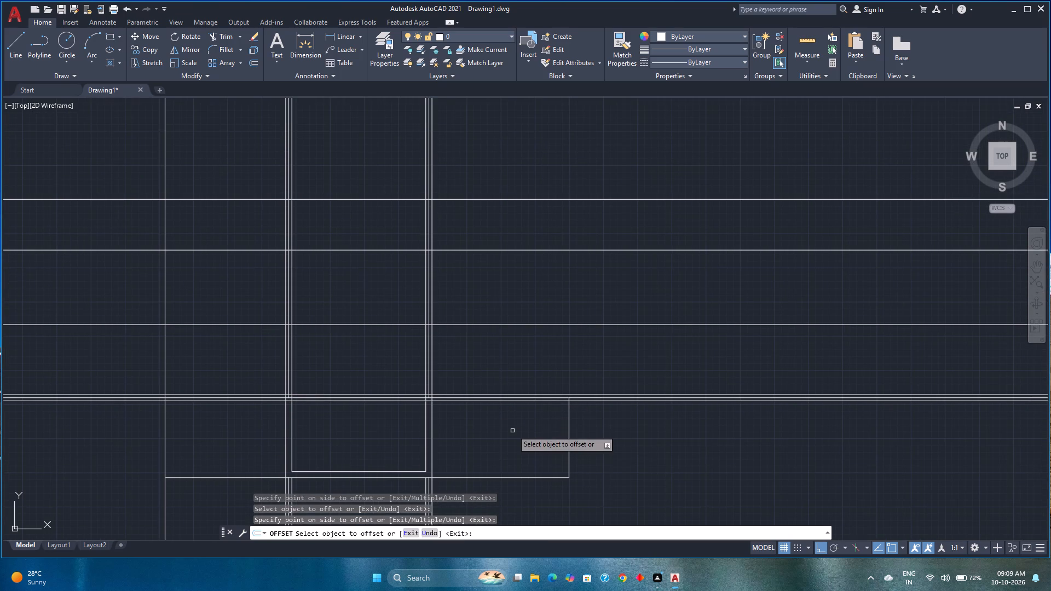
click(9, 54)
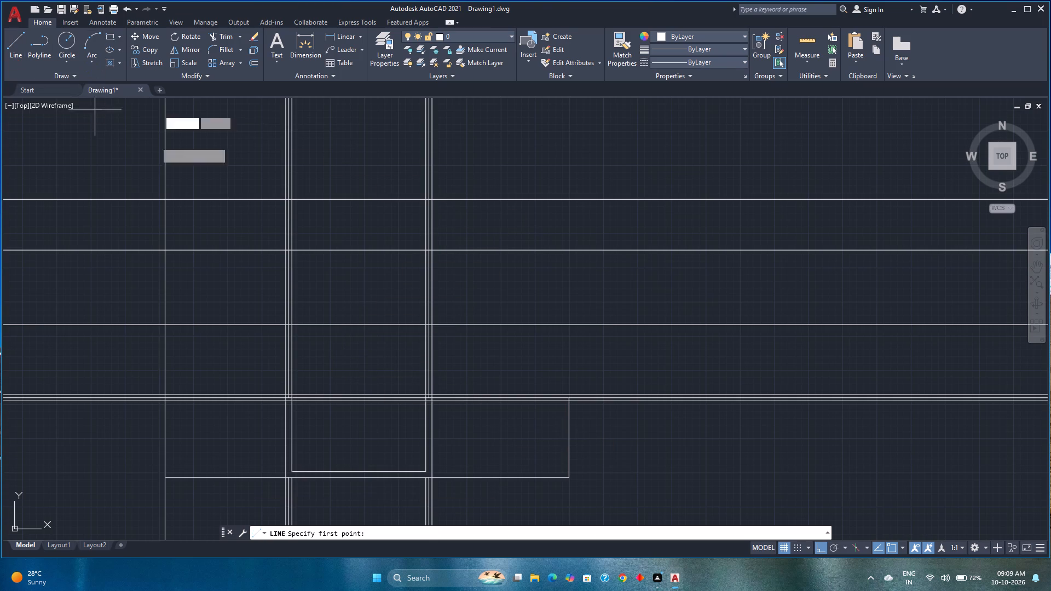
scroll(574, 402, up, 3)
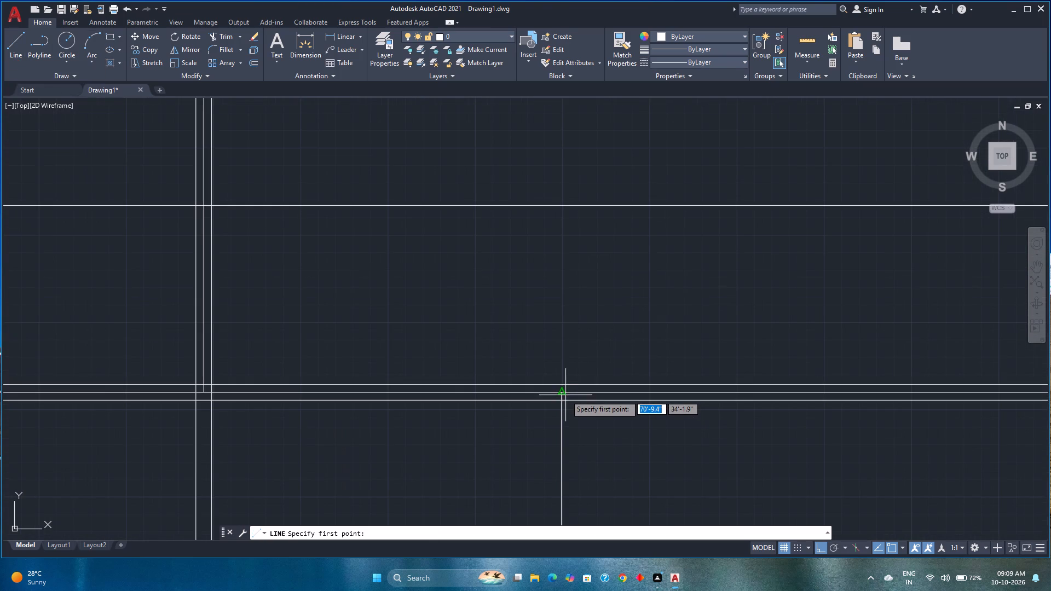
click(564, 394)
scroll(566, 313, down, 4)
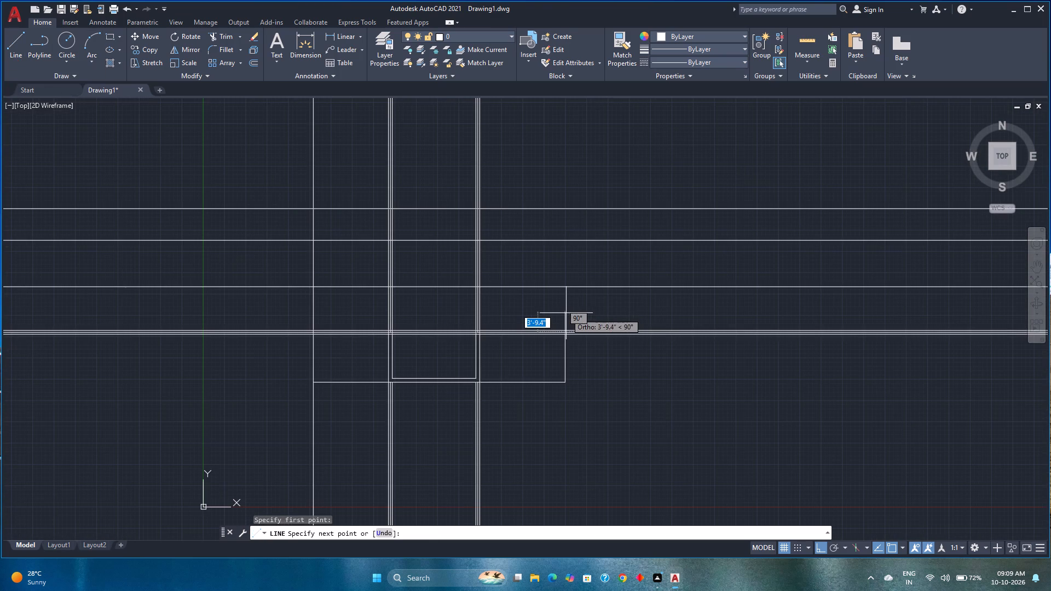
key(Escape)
Draw a vertical line from the top end of the right outer wall line up to the topmost horizontal construction line.
scroll(574, 343, up, 5)
key(space)
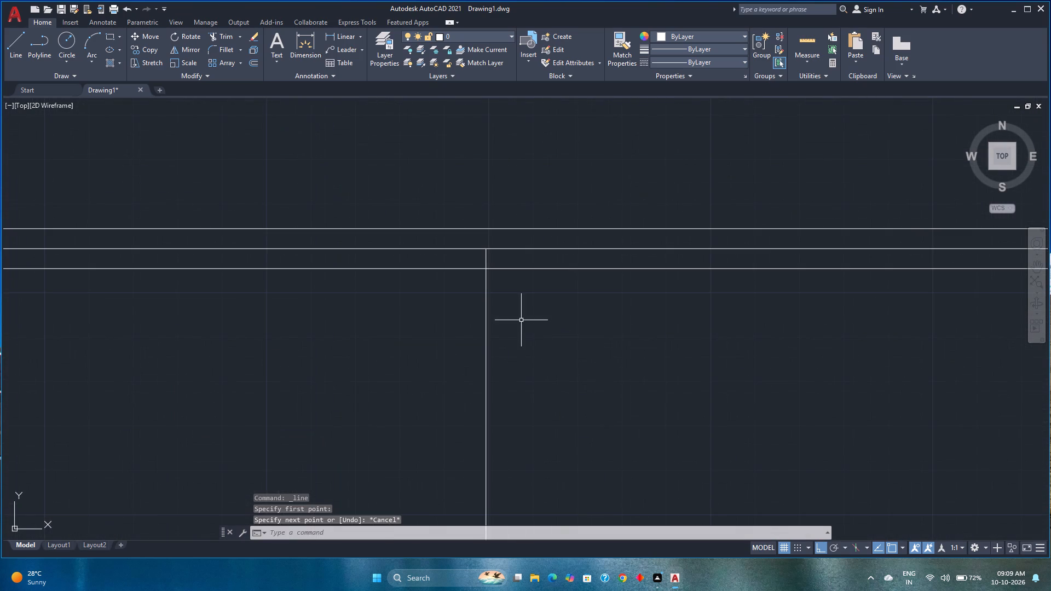
click(486, 250)
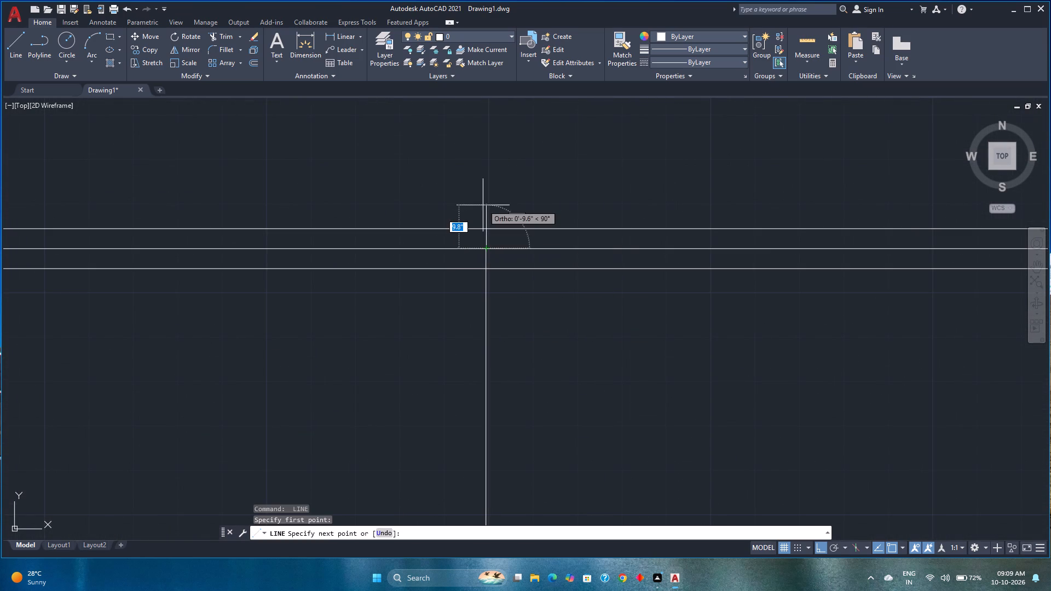
scroll(483, 205, down, 6)
middle_drag(483, 205, 501, 312)
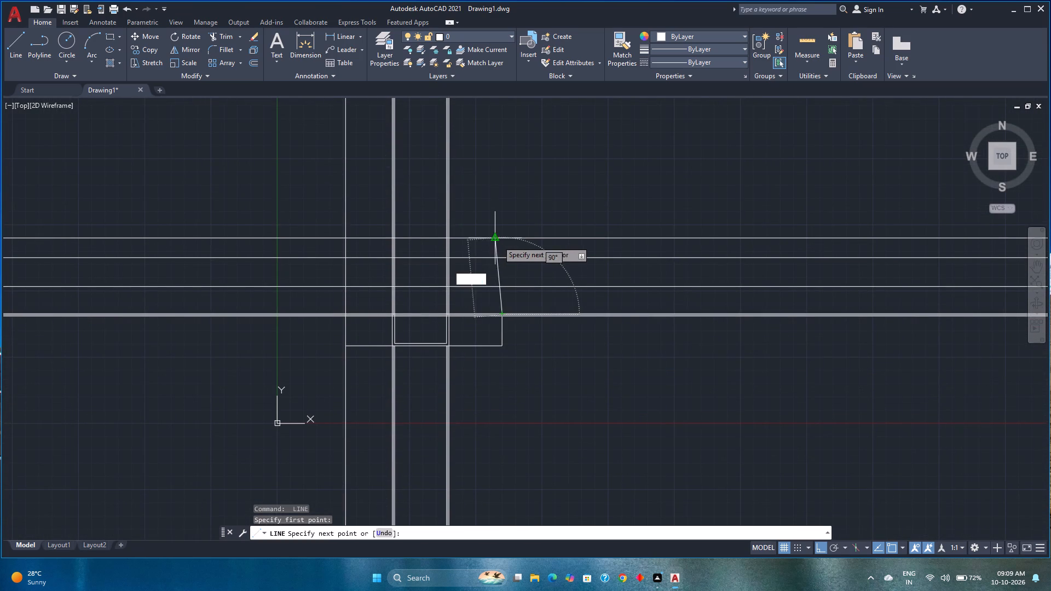
scroll(499, 240, up, 2)
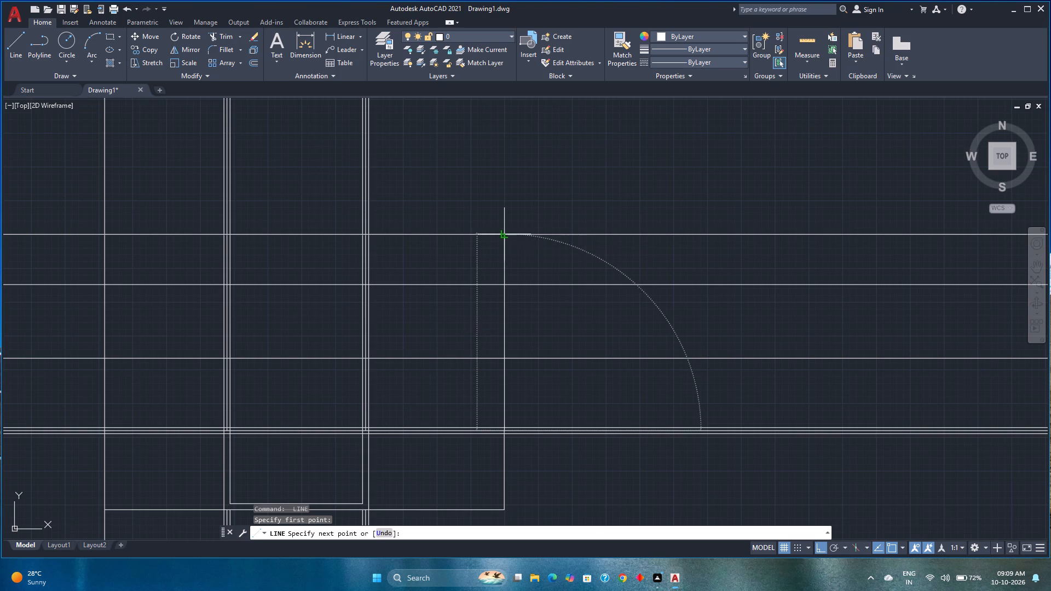
click(505, 234)
key(Escape)
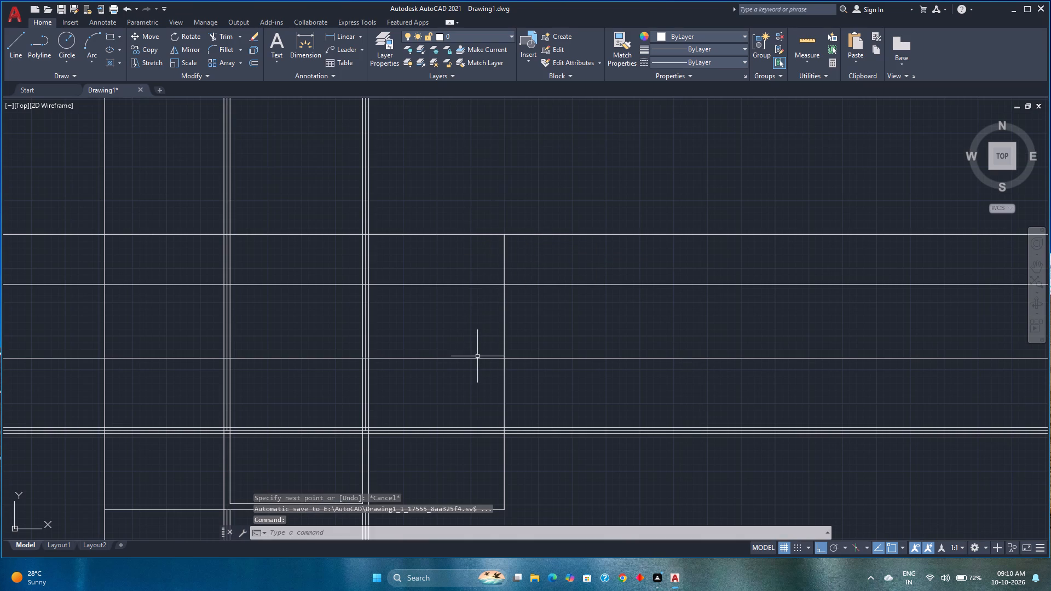
Offset the new upper vertical line and the right outer wall line below it 9" inward, toward the plan's interior.
key(o)
key(f)
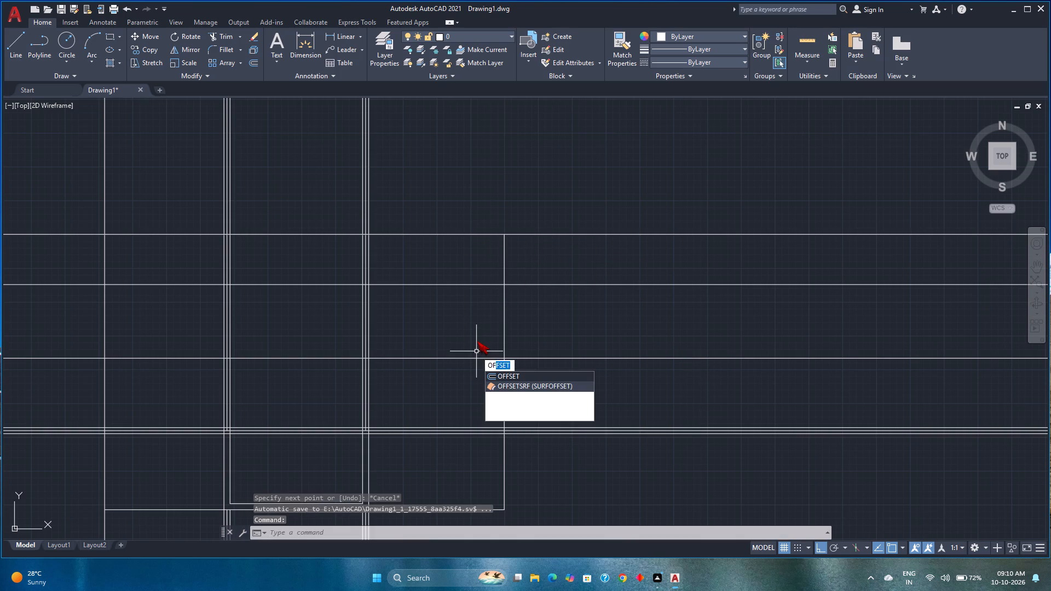
key(Return)
right_click(491, 352)
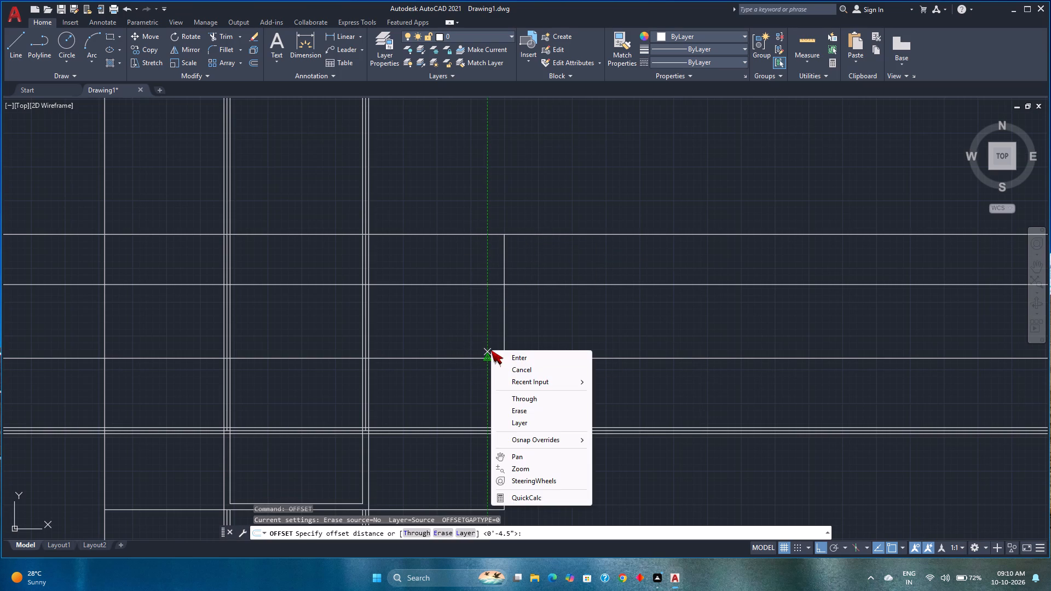
key(Escape)
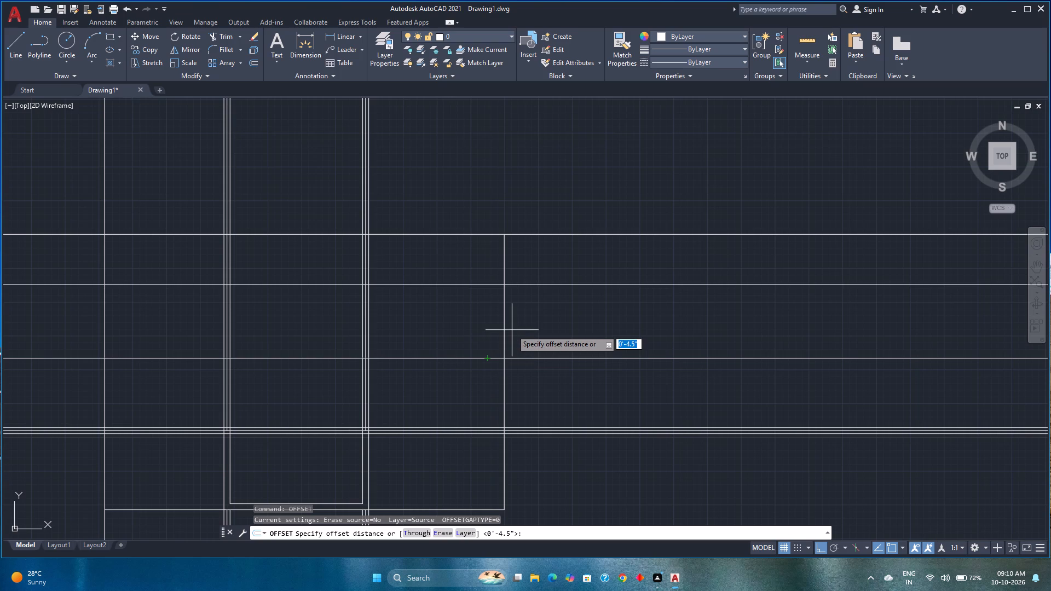
key(Return)
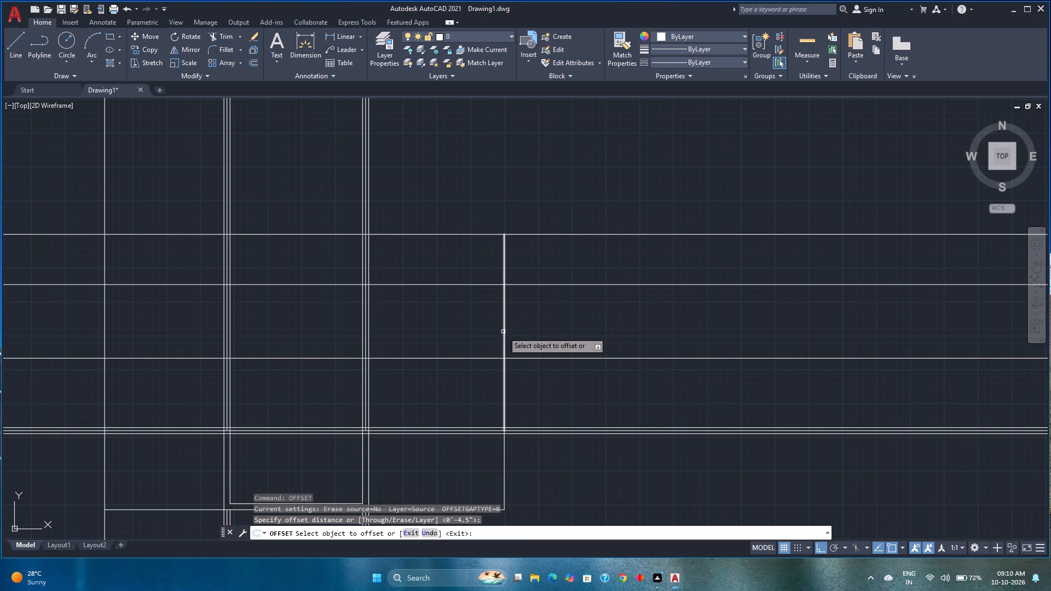
click(503, 332)
key(9)
key(Return)
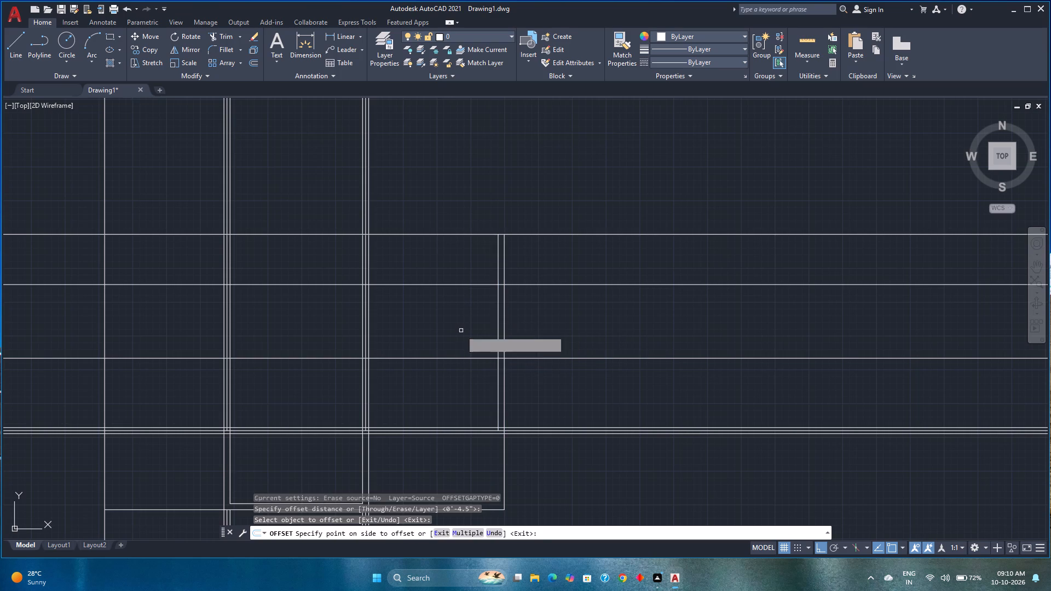
click(505, 468)
key(9)
key(Return)
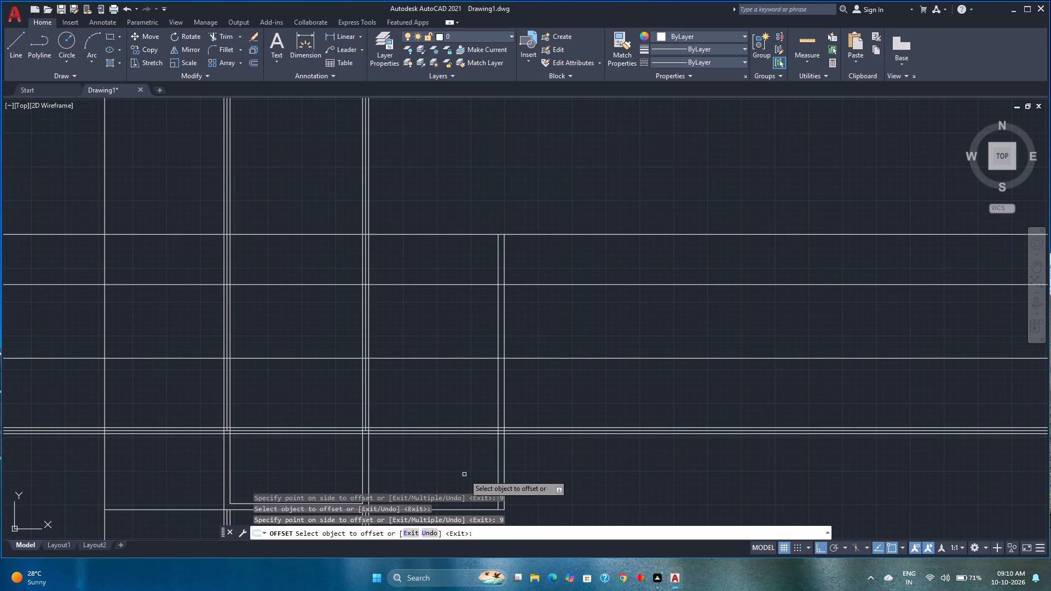
Offset the topmost horizontal construction line 4.5" to both its lower and upper sides.
middle_drag(463, 474, 491, 471)
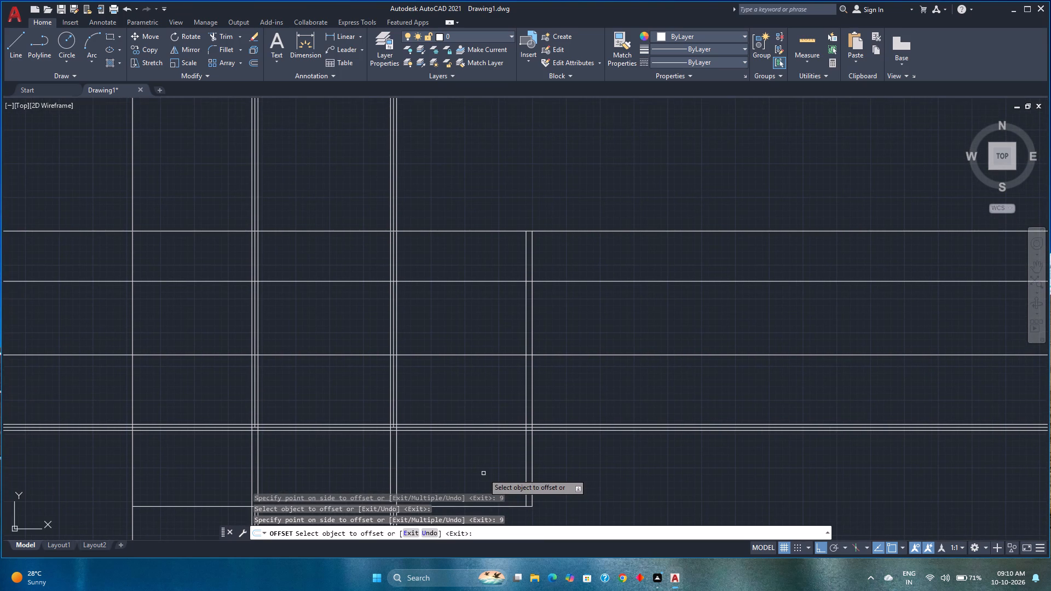
click(481, 231)
click(482, 250)
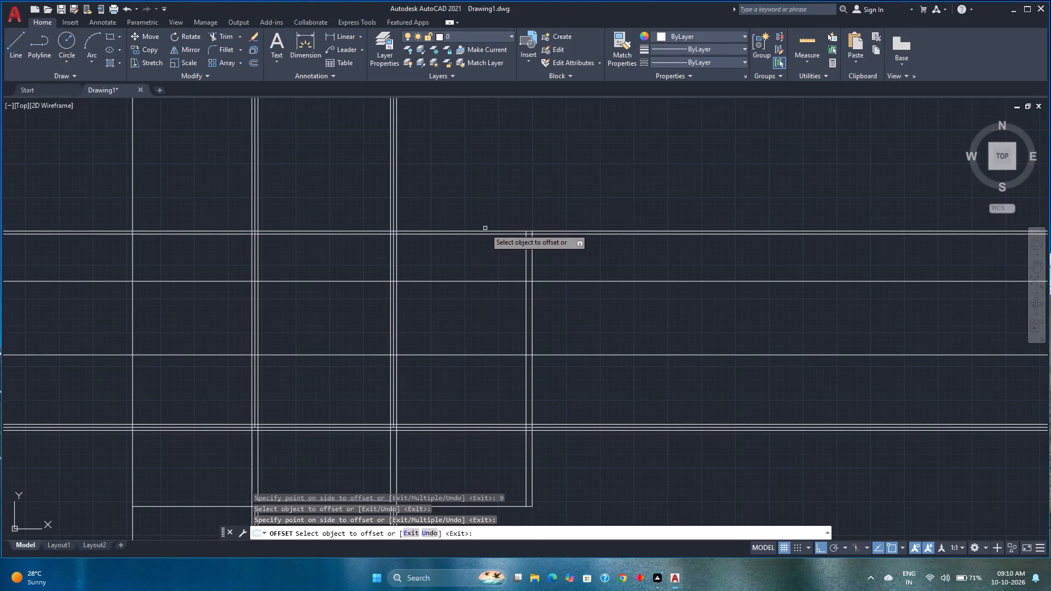
click(487, 232)
click(488, 211)
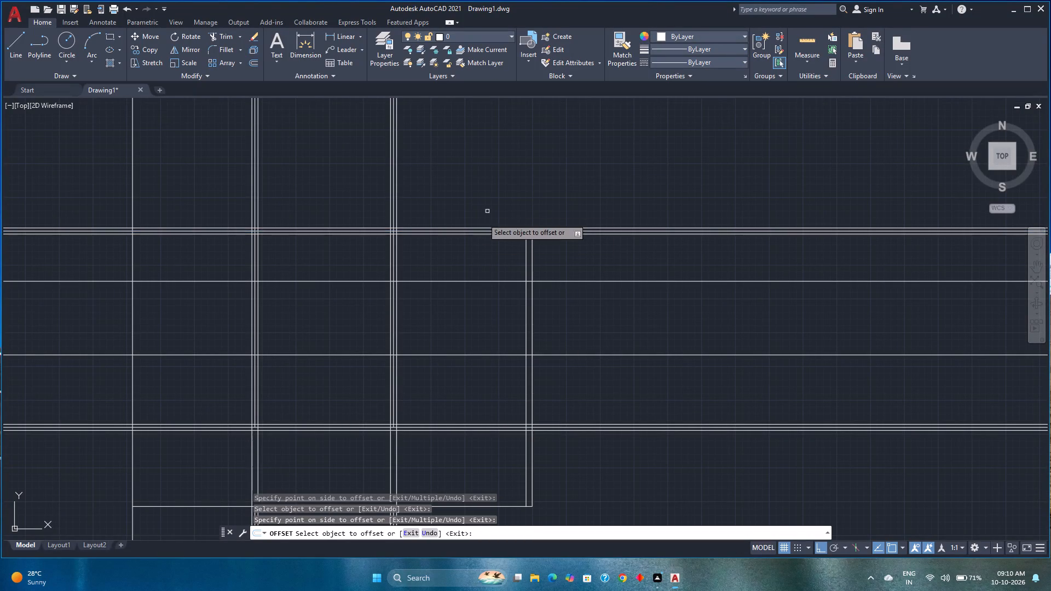
key(Escape)
Extend both vertical lines of the right outer wall up to the upper 4.5" offset of the topmost horizontal construction line.
text(ex)
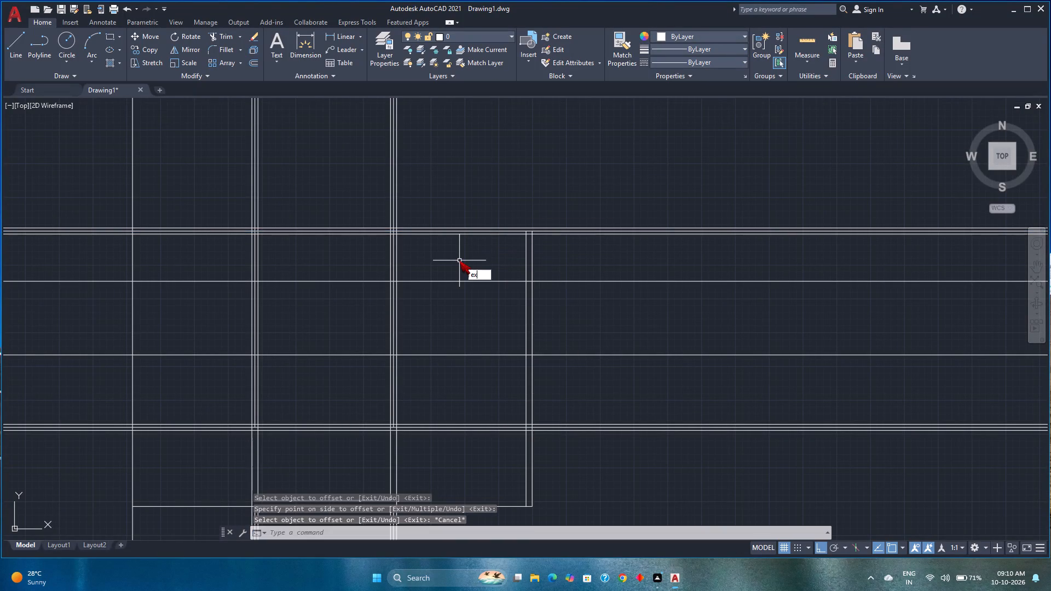
key(Return)
click(553, 255)
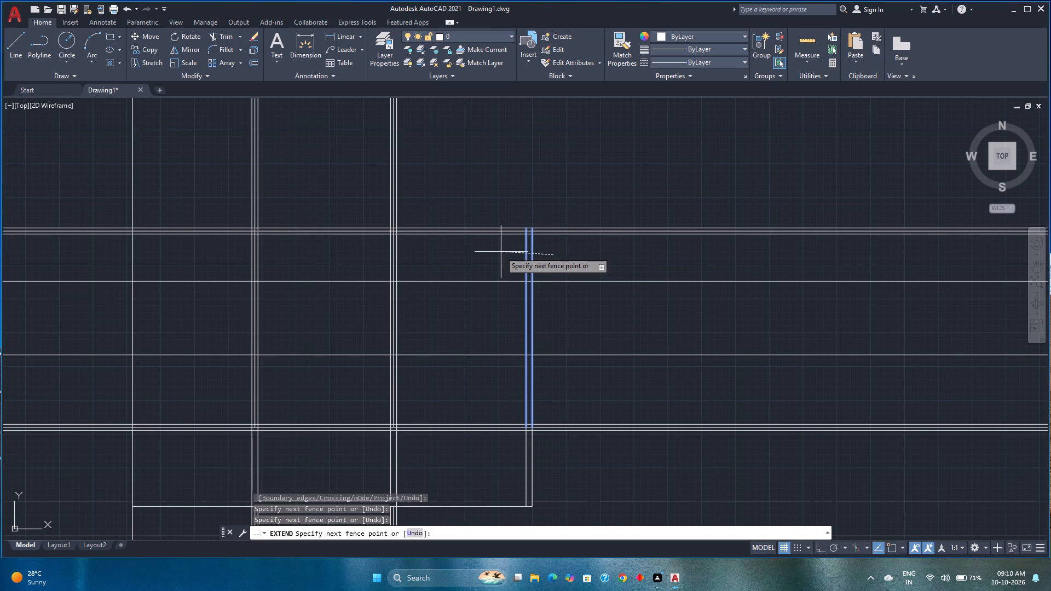
click(500, 252)
middle_drag(432, 317, 481, 303)
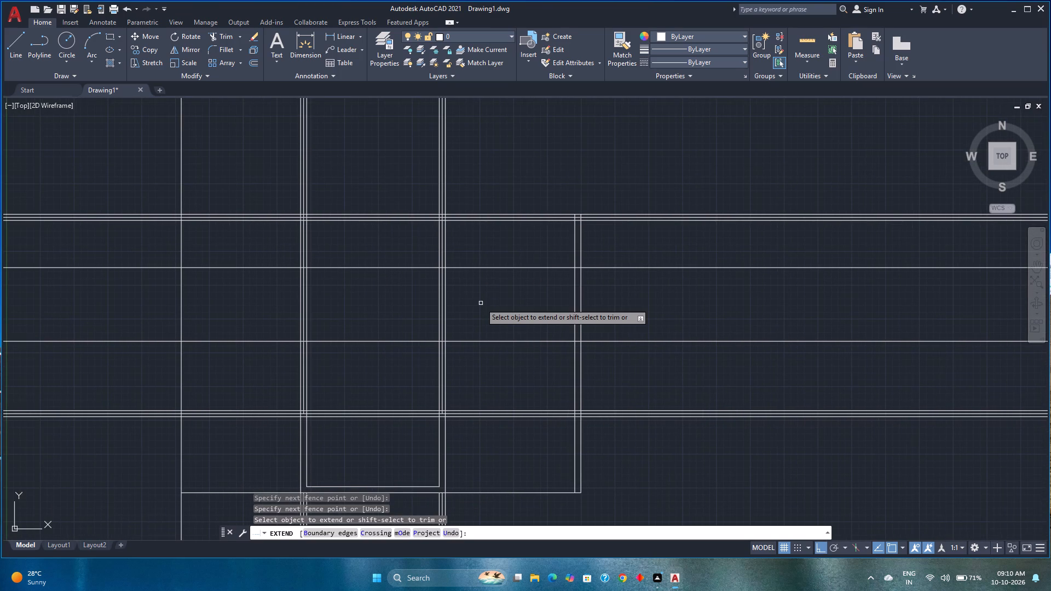
key(Escape)
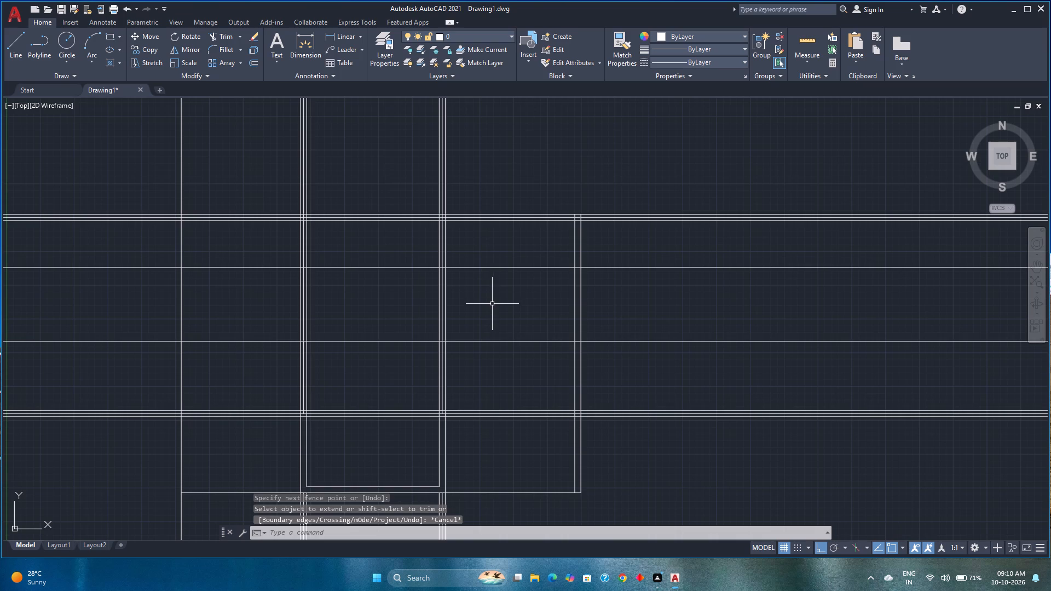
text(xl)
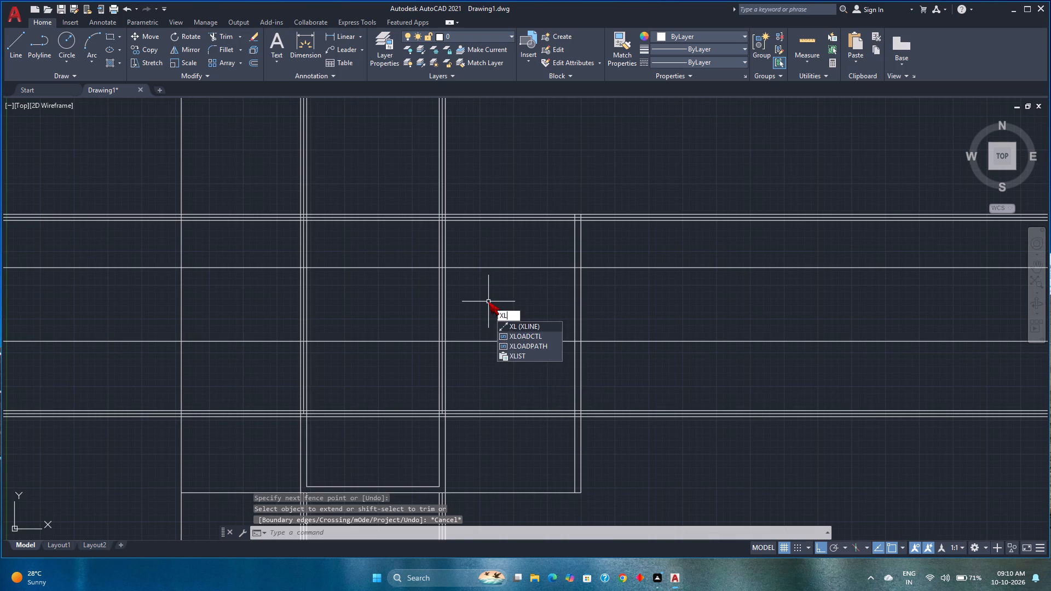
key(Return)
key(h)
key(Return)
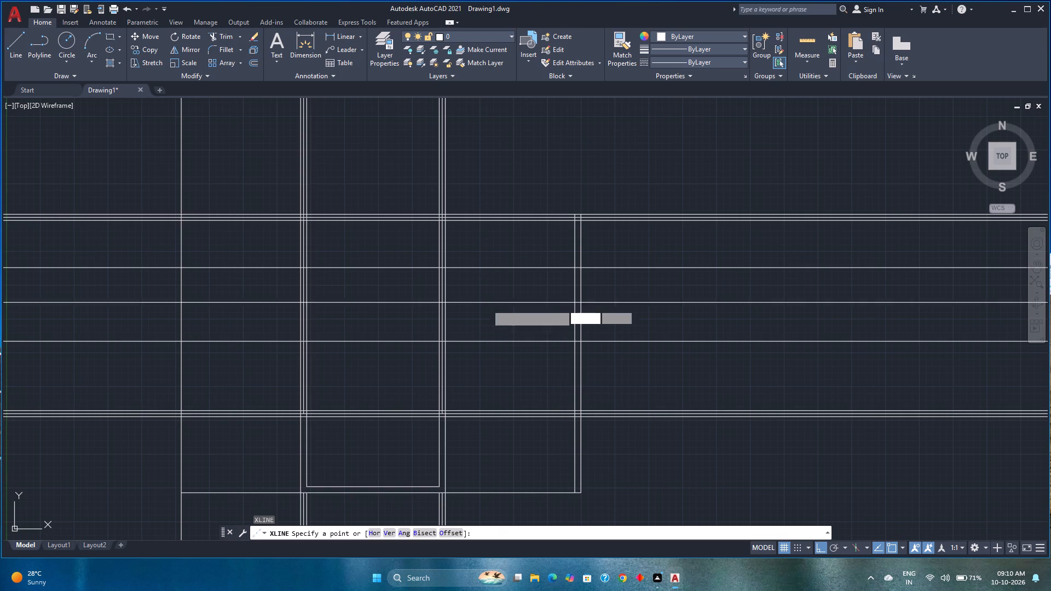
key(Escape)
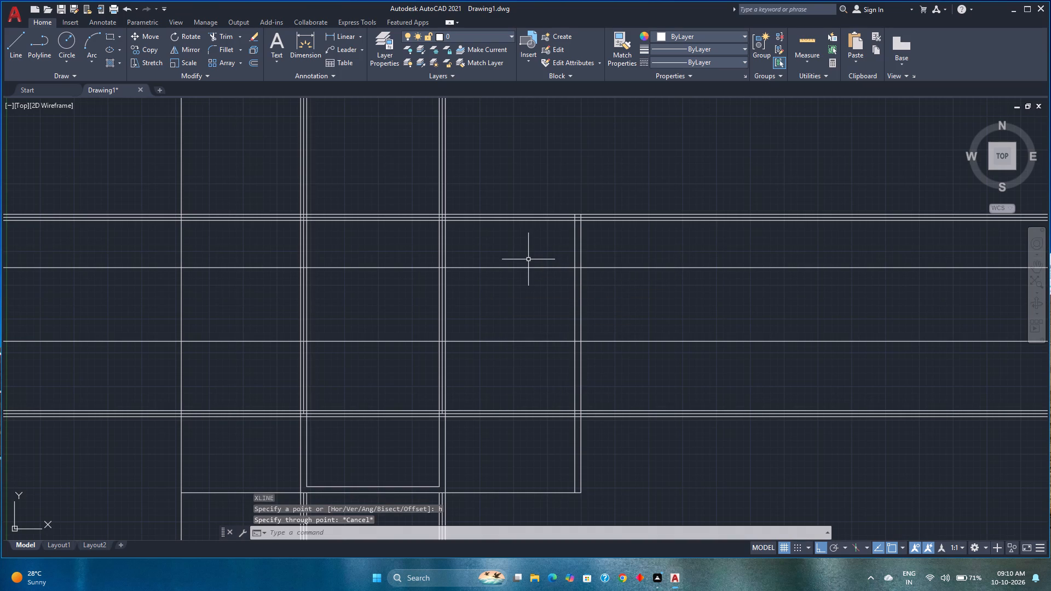
Start a vertical construction line for the bay between the second interior joint and the right outer wall.
key(x)
key(l)
key(Return)
key(v)
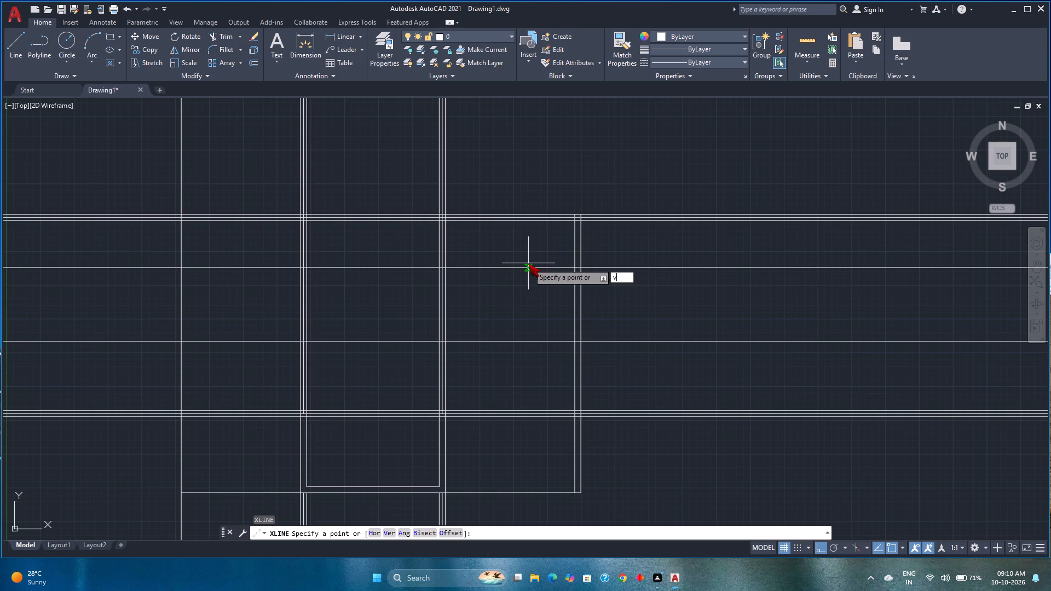
key(Return)
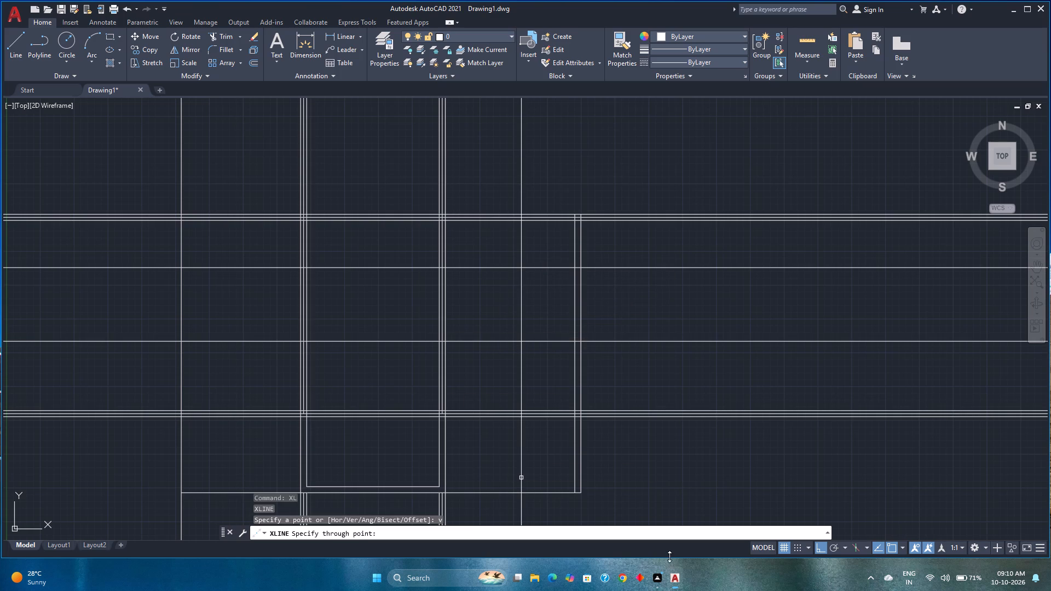
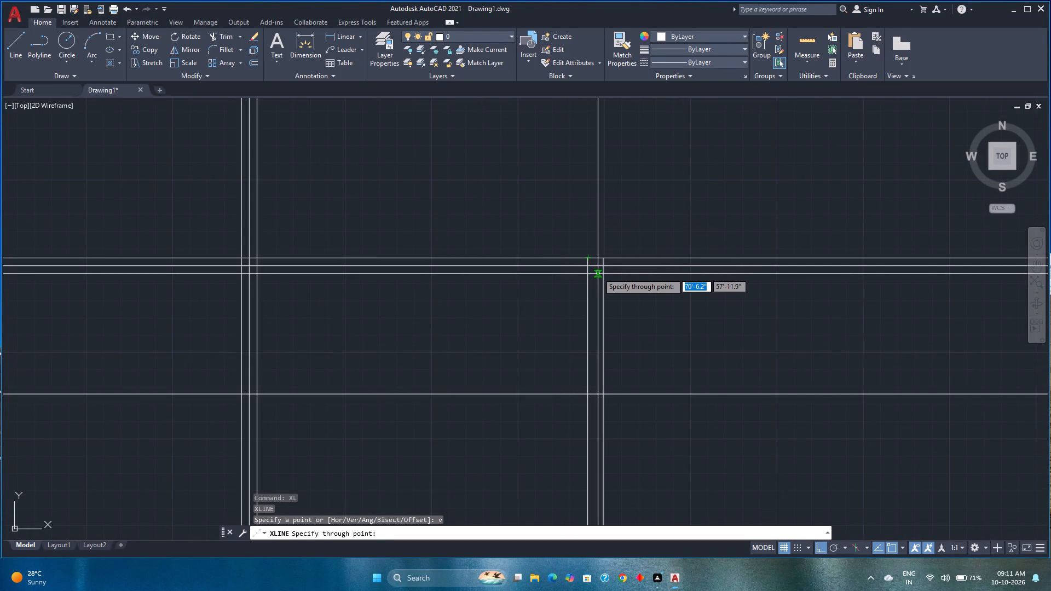
Place the vertical construction line midway between the two face lines of the right outer wall, using the mid-between-two-points snap.
scroll(594, 276, down, 7)
scroll(592, 333, up, 4)
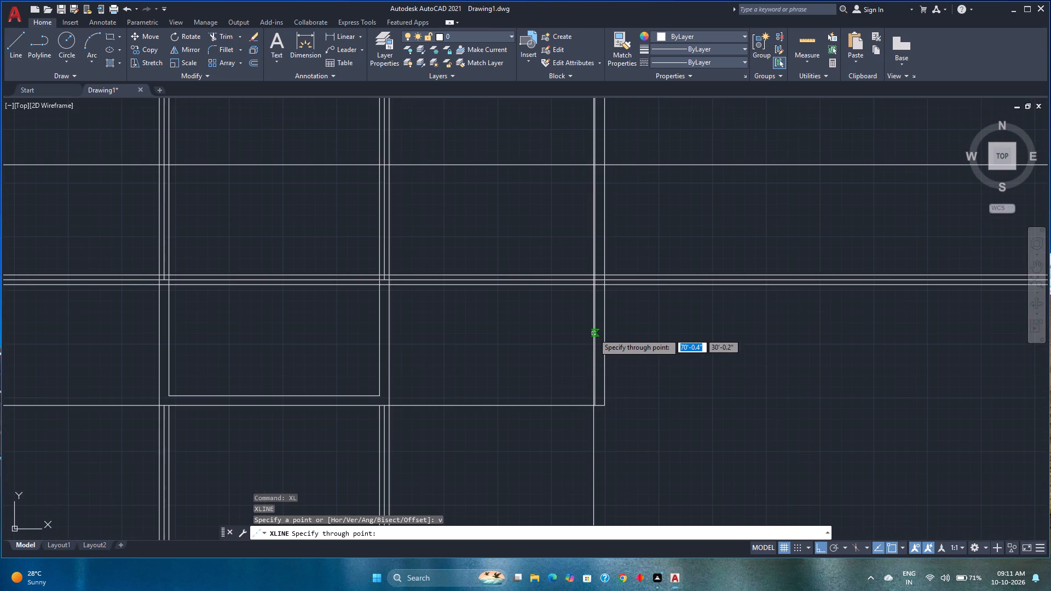
scroll(599, 293, up, 3)
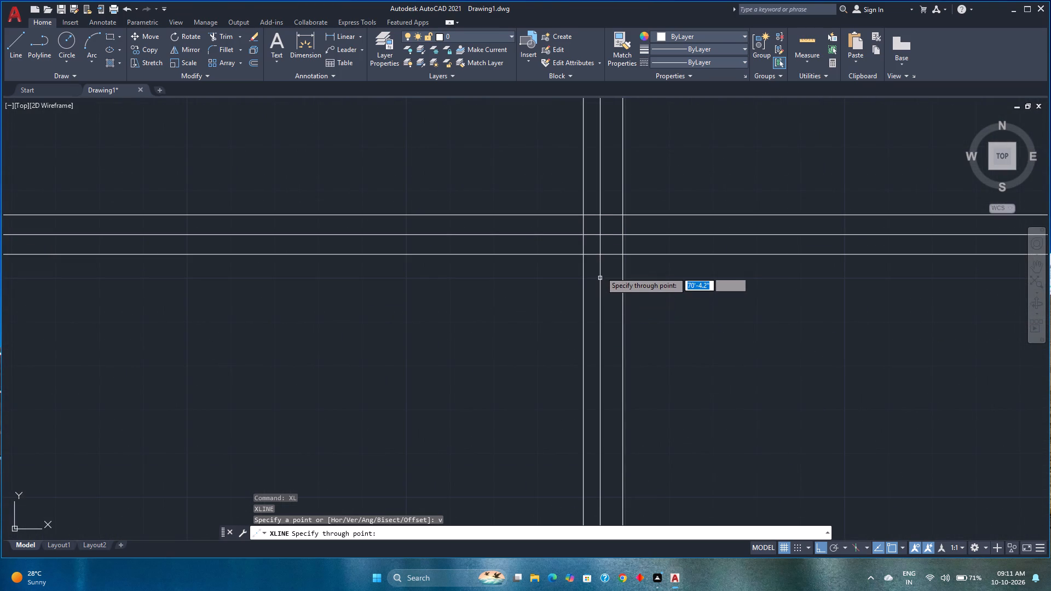
text(m2)
key(p)
key(Return)
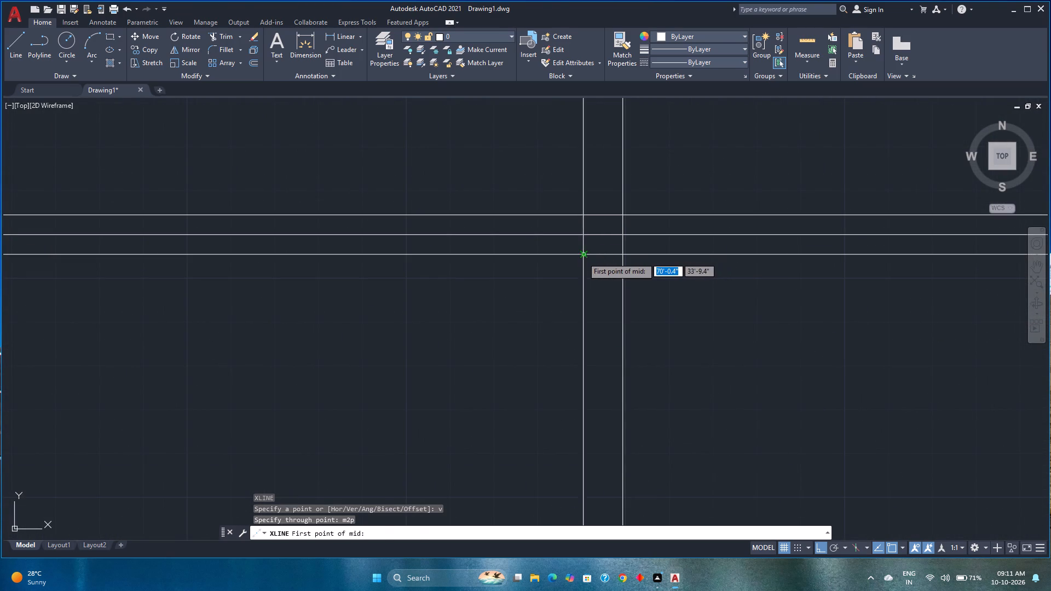
click(582, 257)
click(620, 256)
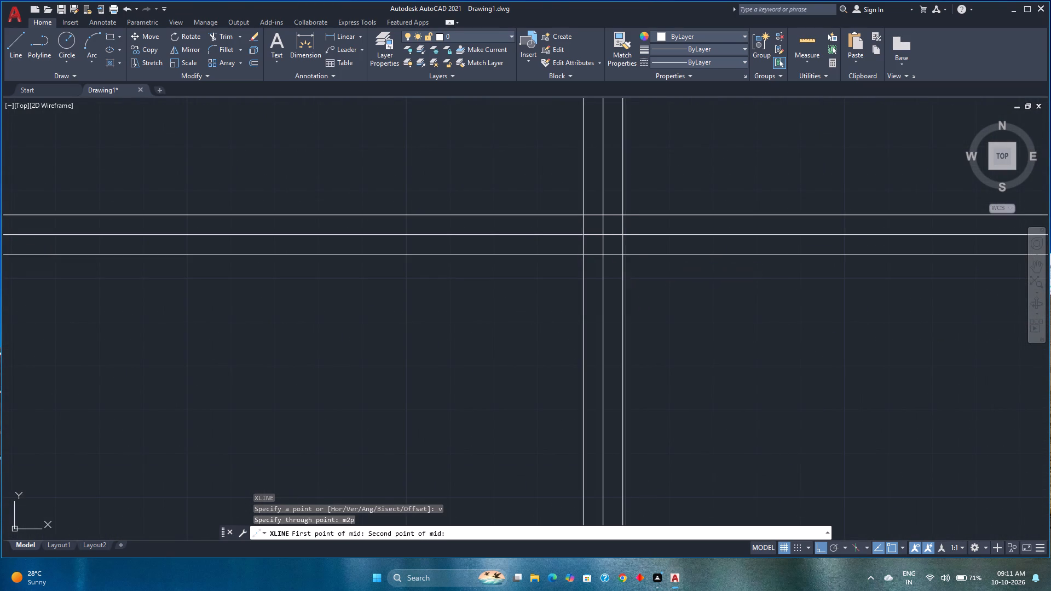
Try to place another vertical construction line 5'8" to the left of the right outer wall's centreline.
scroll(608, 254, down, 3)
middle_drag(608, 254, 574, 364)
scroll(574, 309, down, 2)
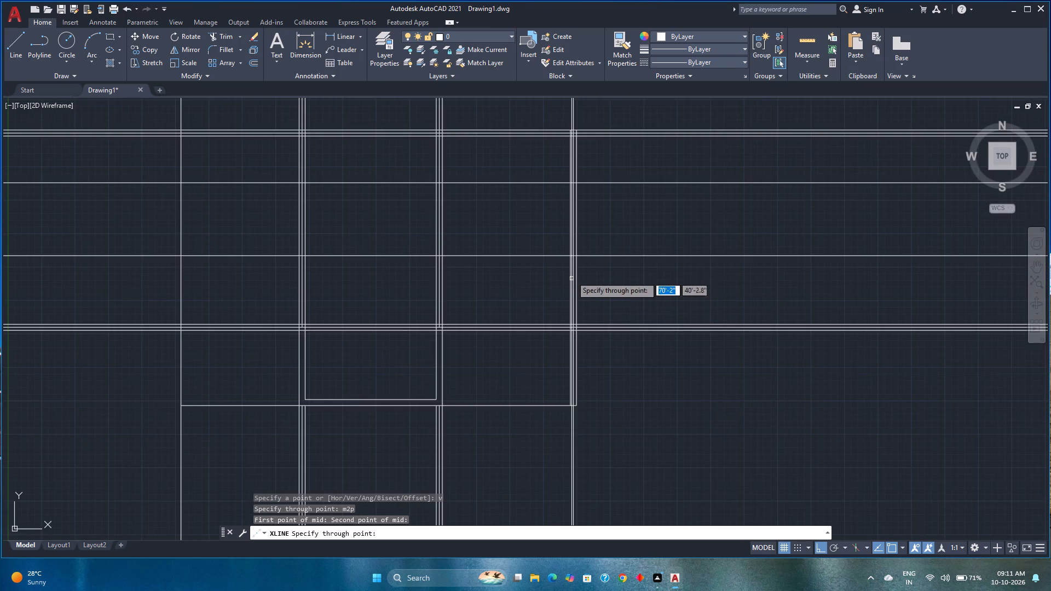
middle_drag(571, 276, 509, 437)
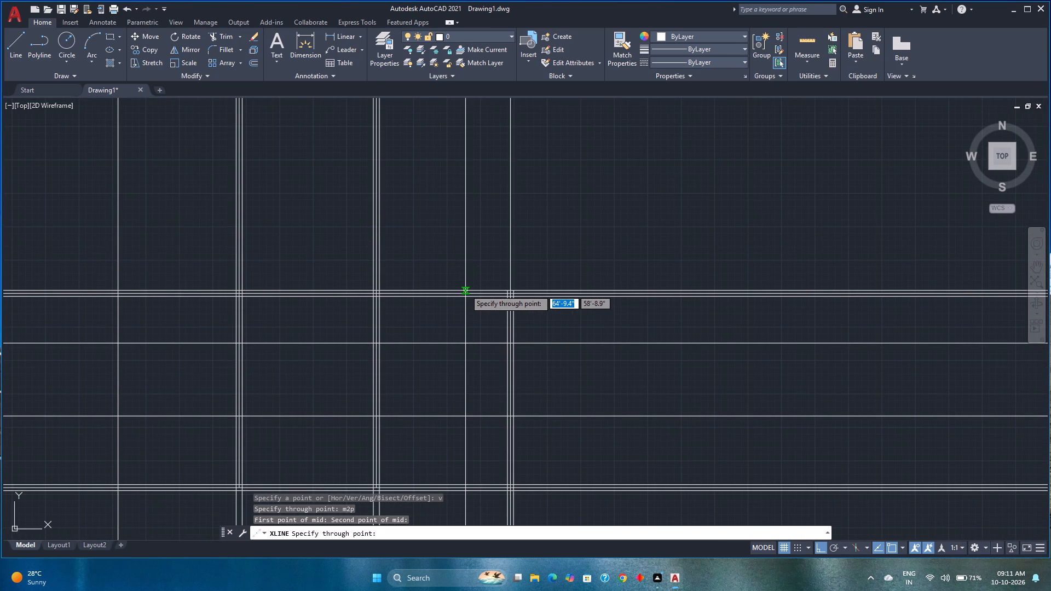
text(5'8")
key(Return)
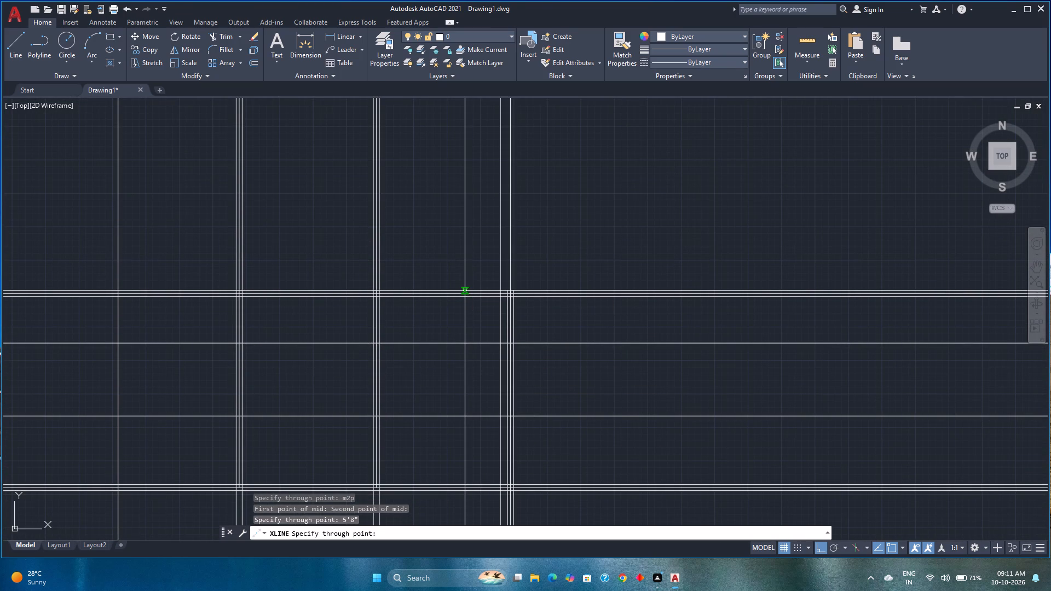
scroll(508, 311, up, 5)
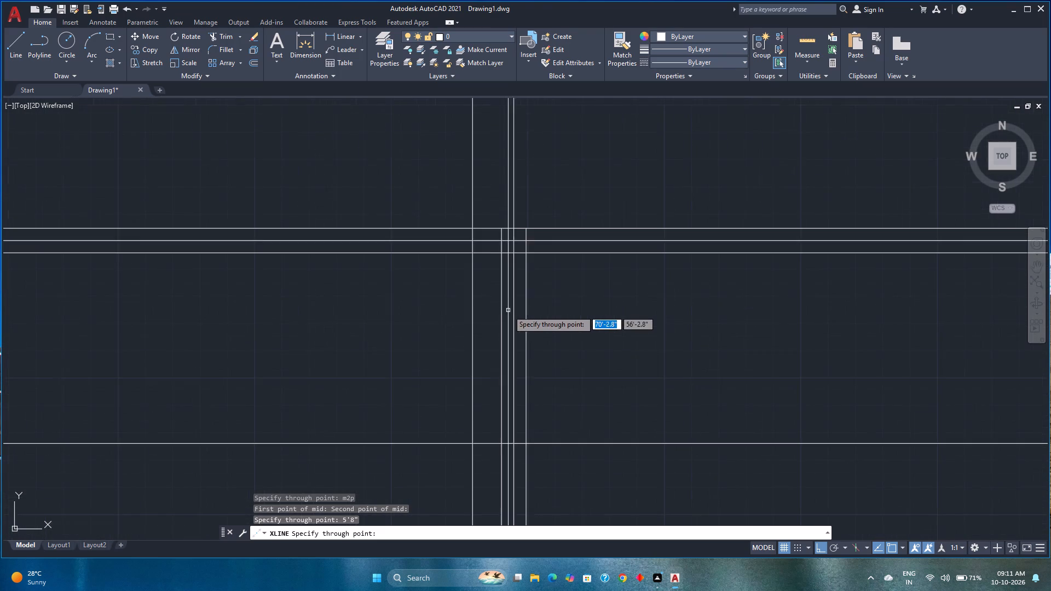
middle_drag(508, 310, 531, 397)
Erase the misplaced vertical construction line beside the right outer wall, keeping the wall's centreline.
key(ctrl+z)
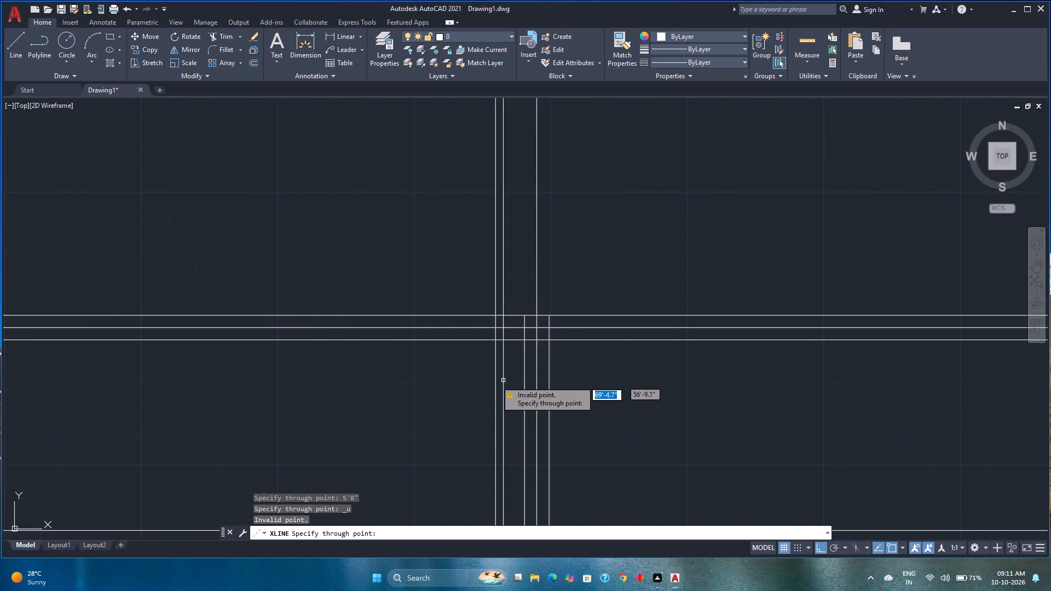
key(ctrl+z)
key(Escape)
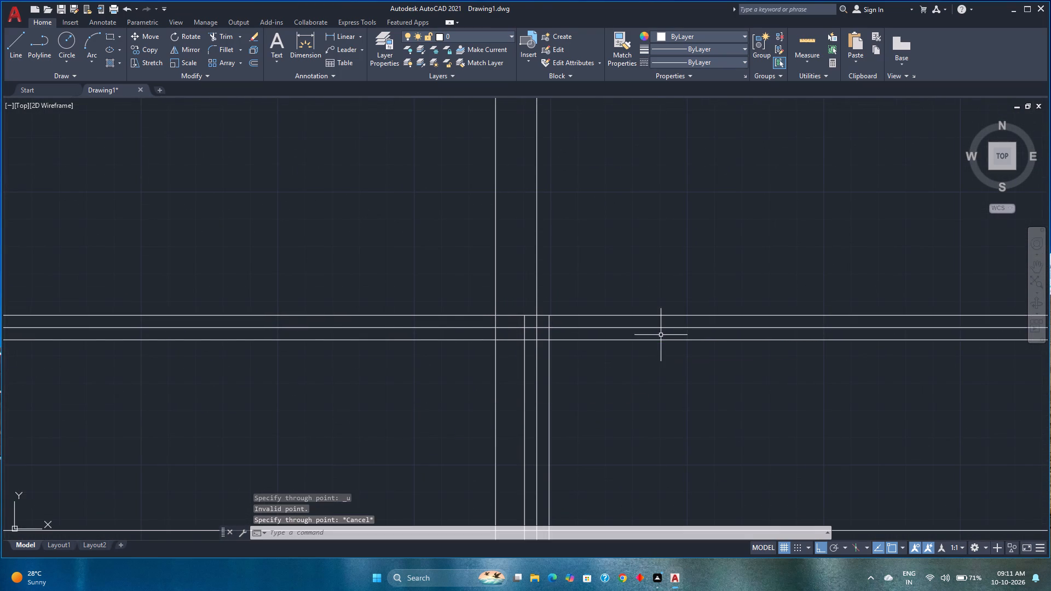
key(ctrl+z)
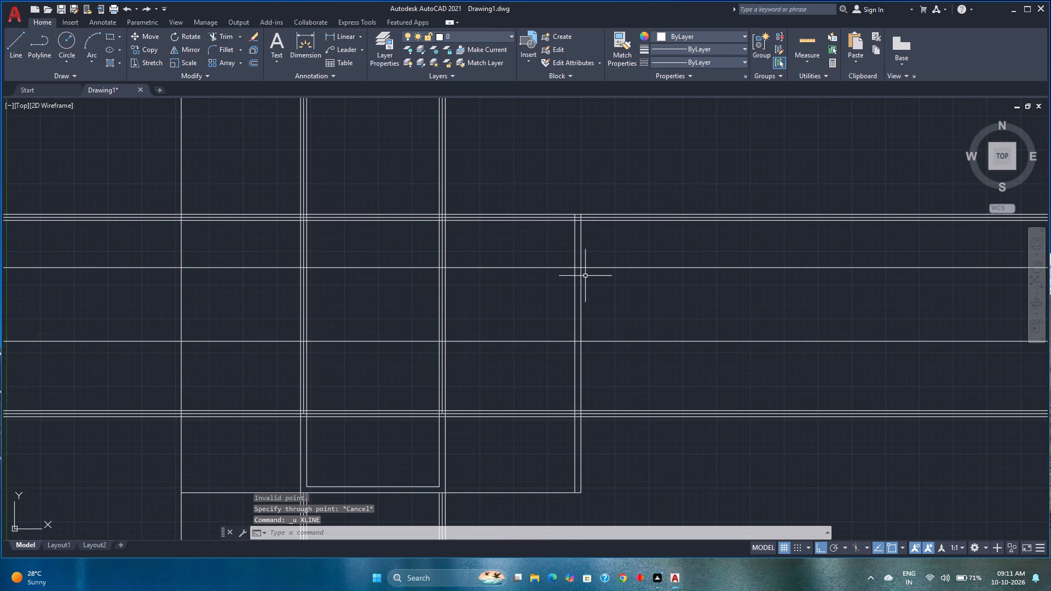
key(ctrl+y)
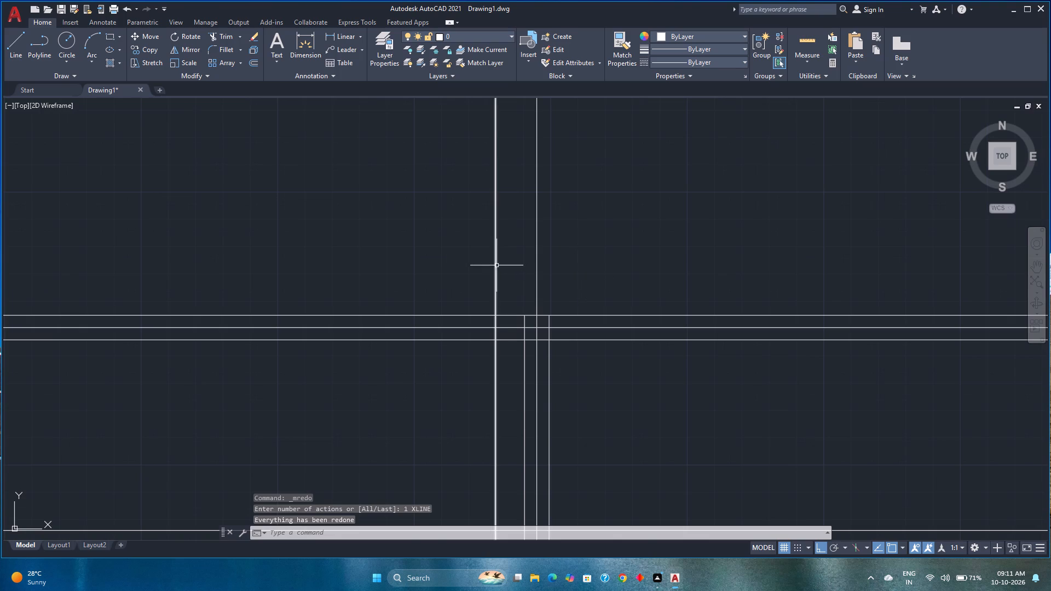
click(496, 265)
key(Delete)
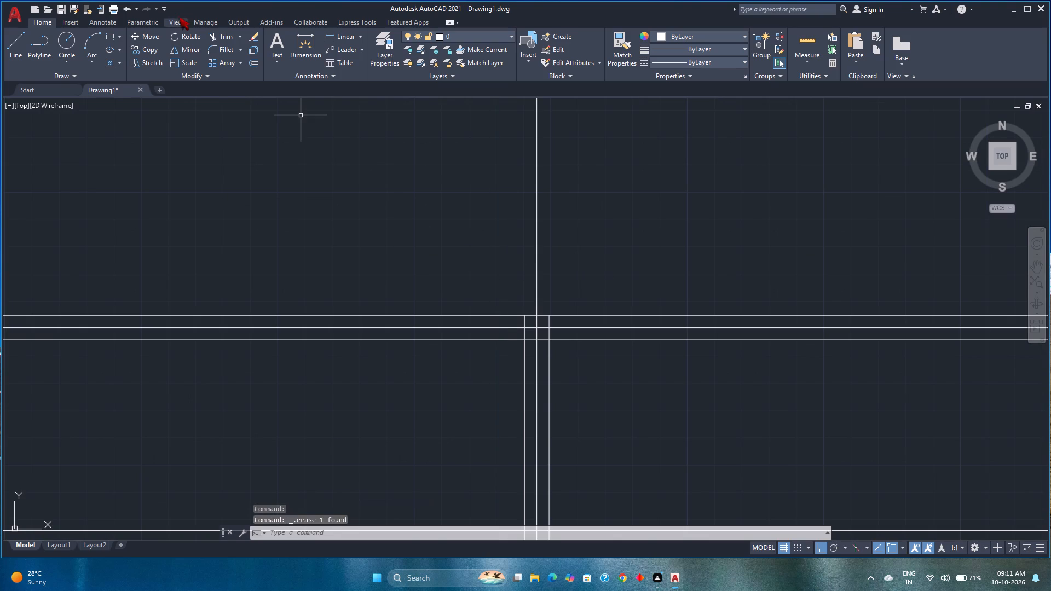
Offset the right outer wall's vertical centreline 5'8" inward, toward the plan's interior.
click(259, 61)
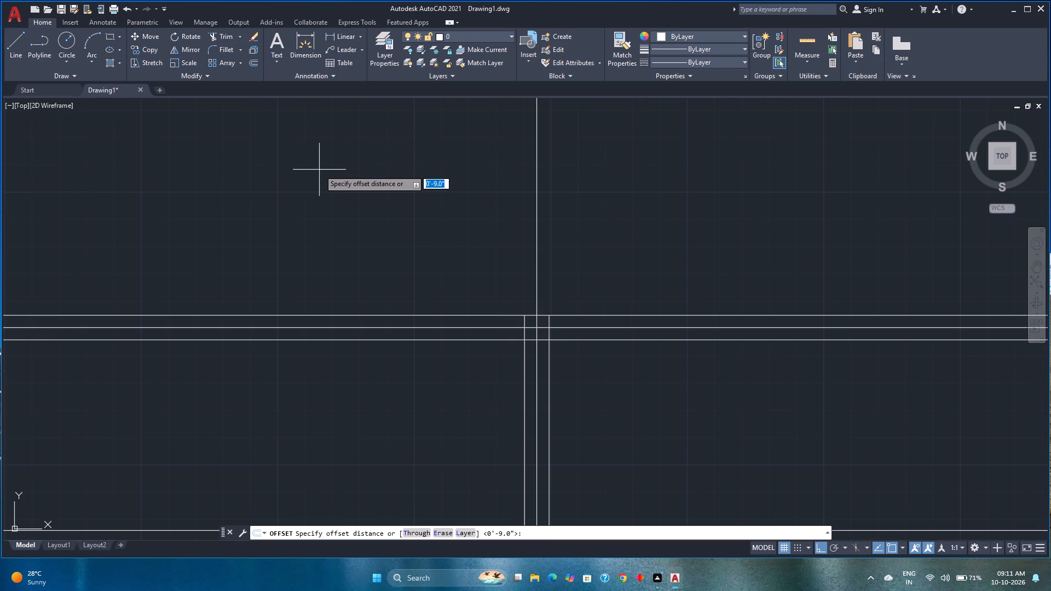
text(5'8")
key(Return)
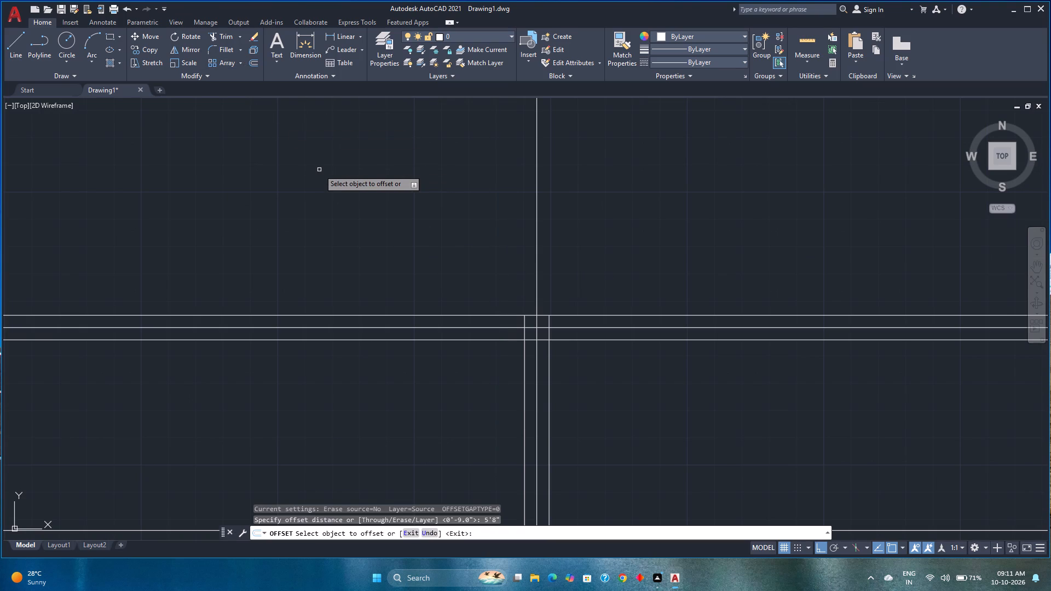
click(536, 175)
scroll(356, 186, down, 2)
middle_drag(356, 186, 451, 230)
scroll(365, 189, down, 1)
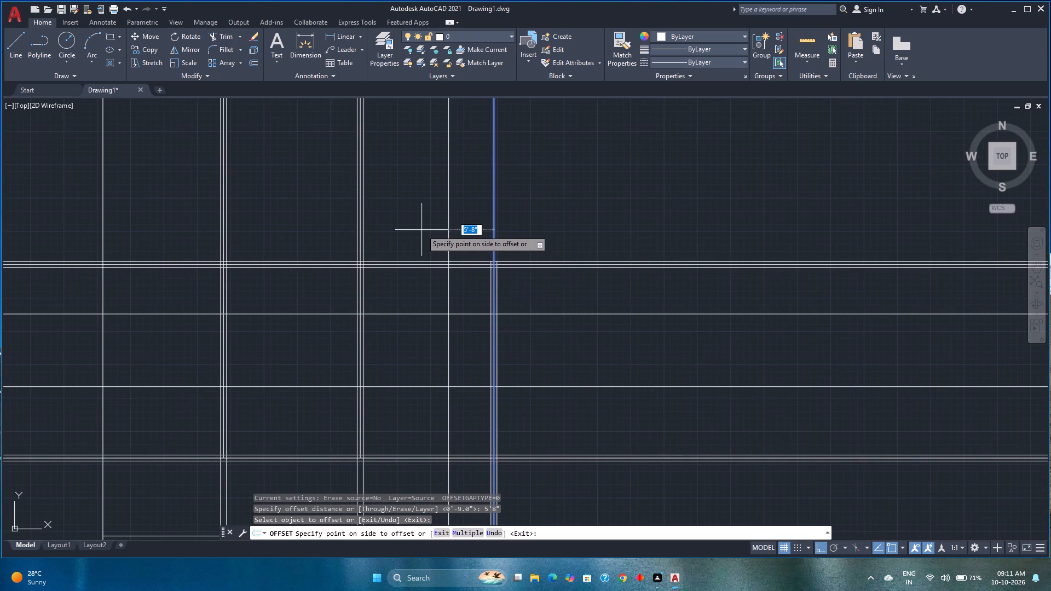
click(421, 230)
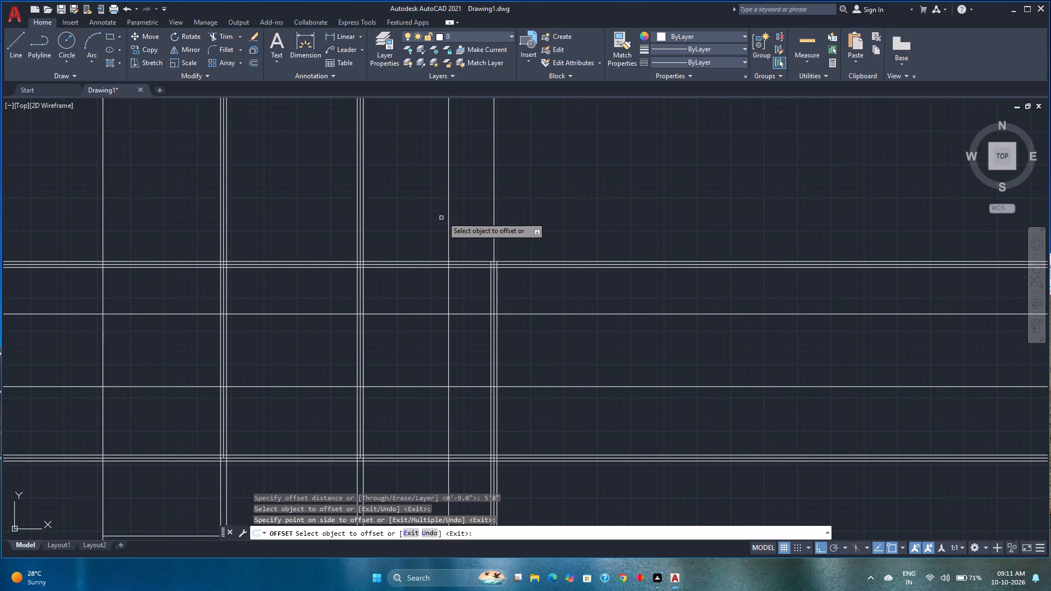
Offset the new vertical line a further 9'5" to the left, toward the second interior wall.
click(448, 210)
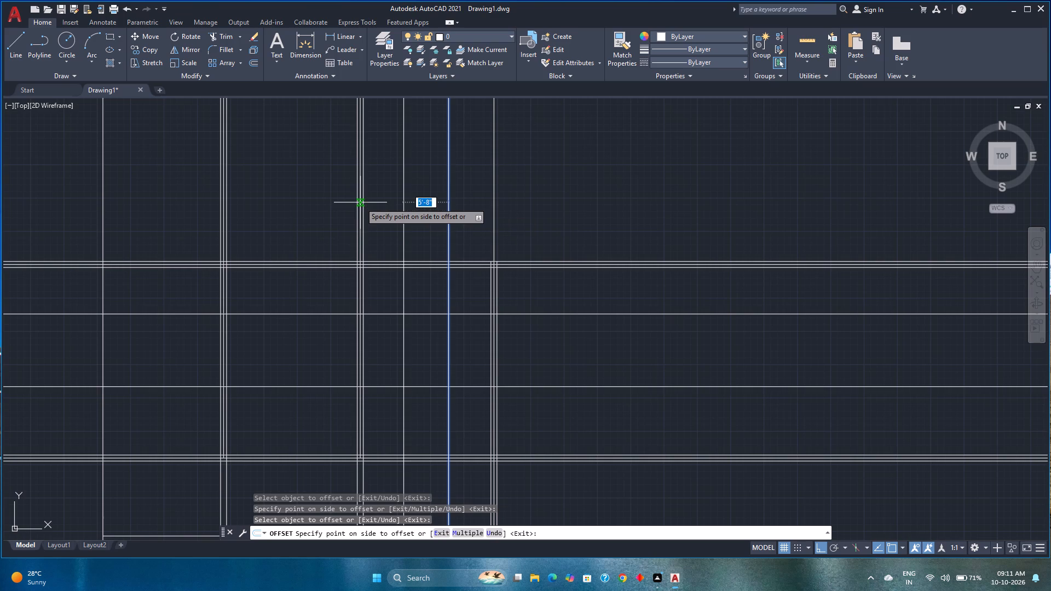
text(9')
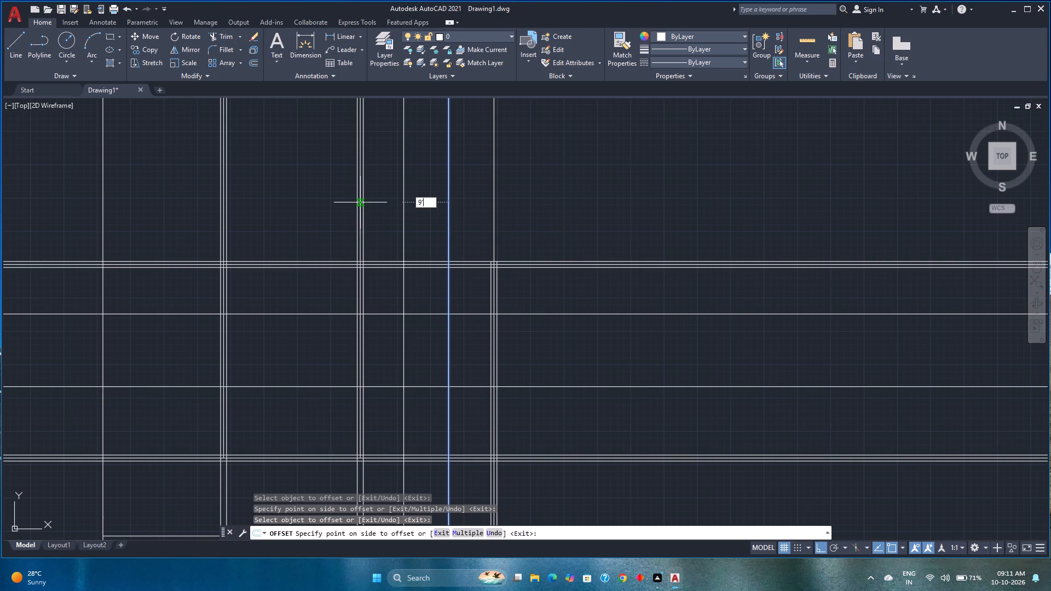
key(8)
key(BackSpace)
text(5")
key(Return)
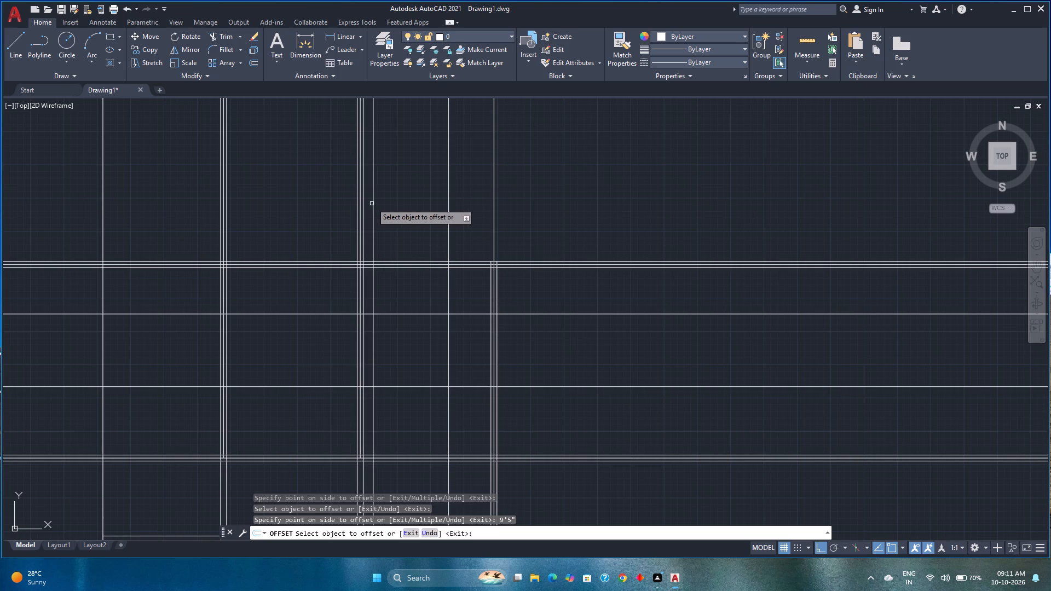
Offset the latest vertical line 10'5" to the left, and offset that copy 8' further left.
click(373, 201)
text(10')
text(5")
key(Return)
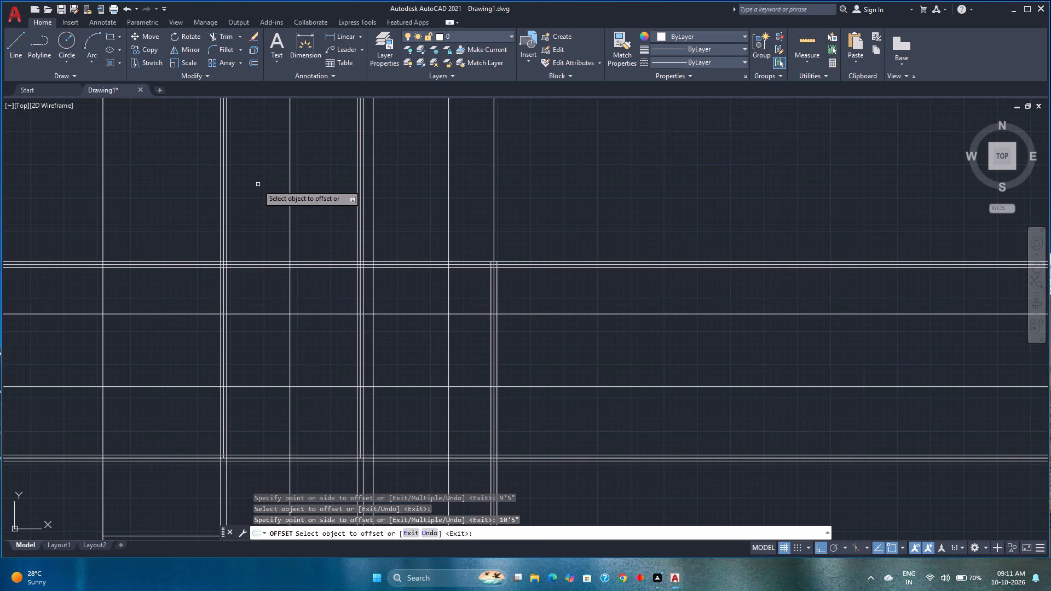
click(291, 172)
text(8')
key(Return)
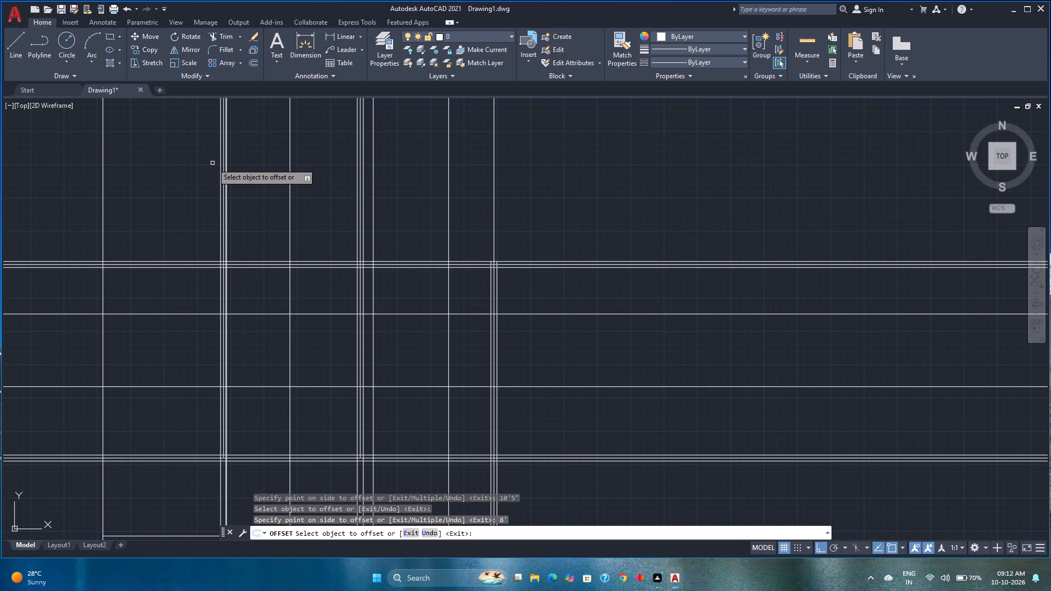
Offset the vertical line beside the first interior wall 7'8" to the left, into the leftmost bay.
scroll(235, 193, up, 3)
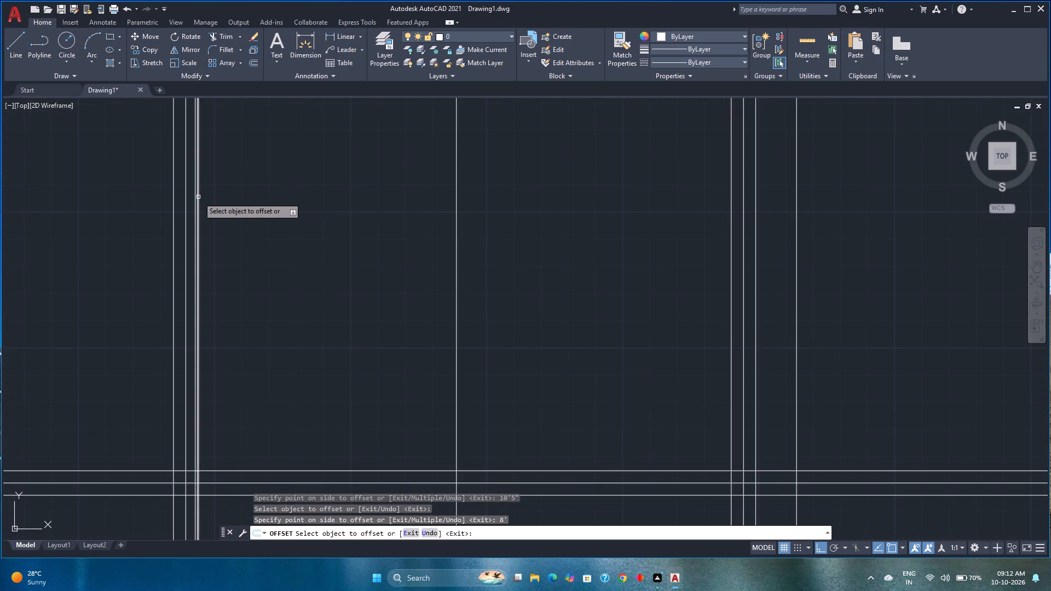
middle_drag(198, 197, 327, 221)
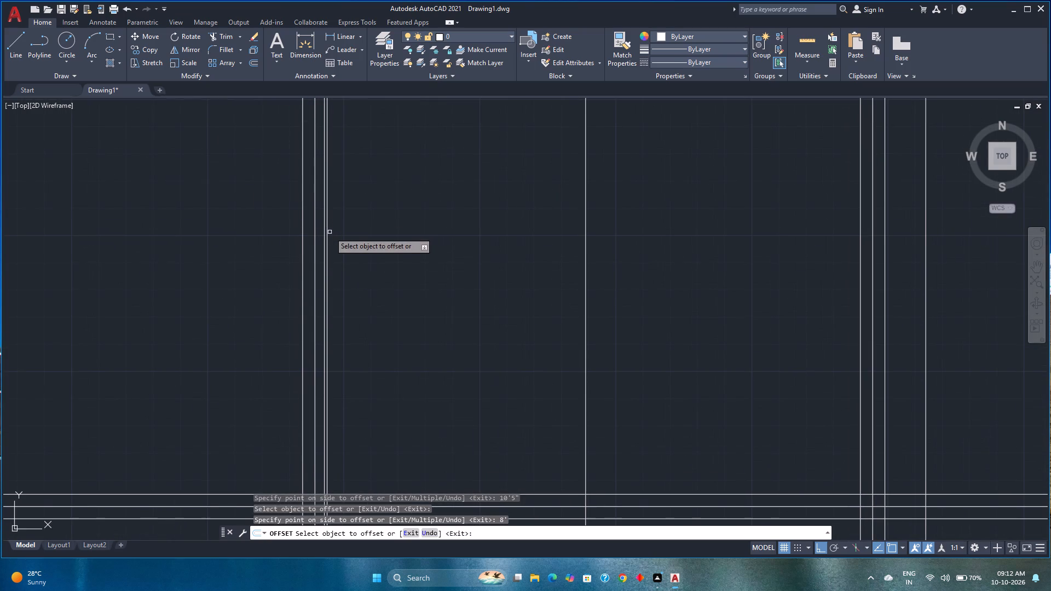
click(328, 279)
text(7'8)
key(shift+quotedbl)
key(Return)
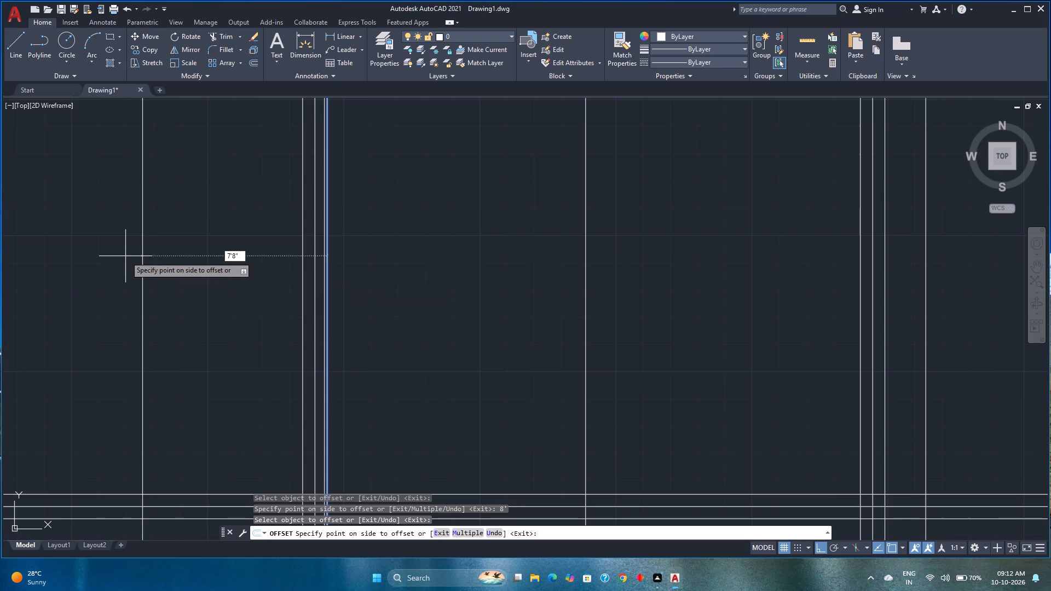
Offset the leftmost bay's new vertical line 7'2" further left, toward the left outer wall.
scroll(126, 260, down, 2)
middle_drag(127, 264, 315, 290)
click(295, 290)
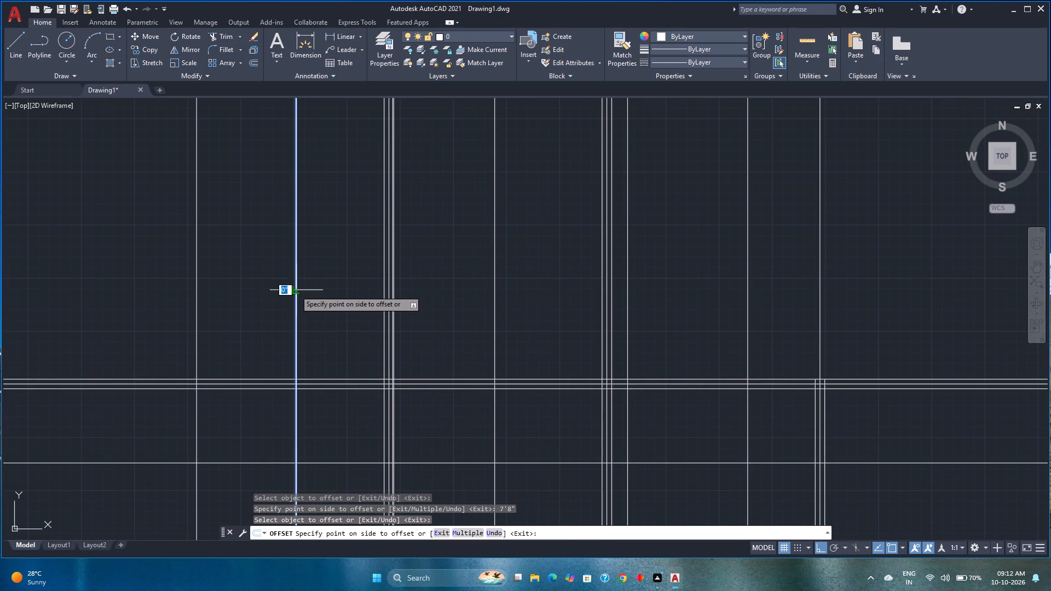
key(7)
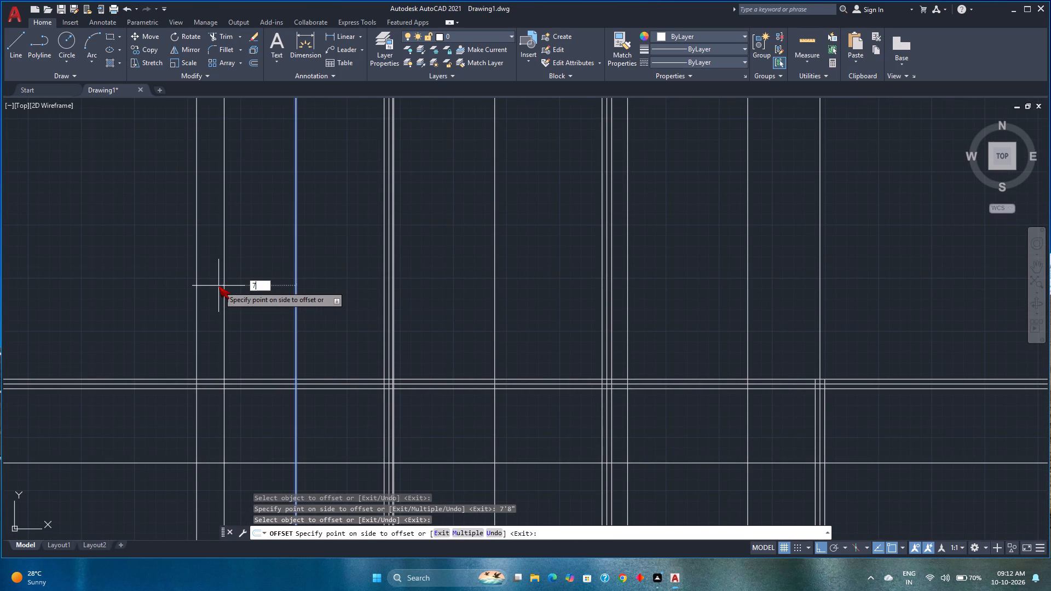
text('2)
key(shift+quotedbl)
key(Return)
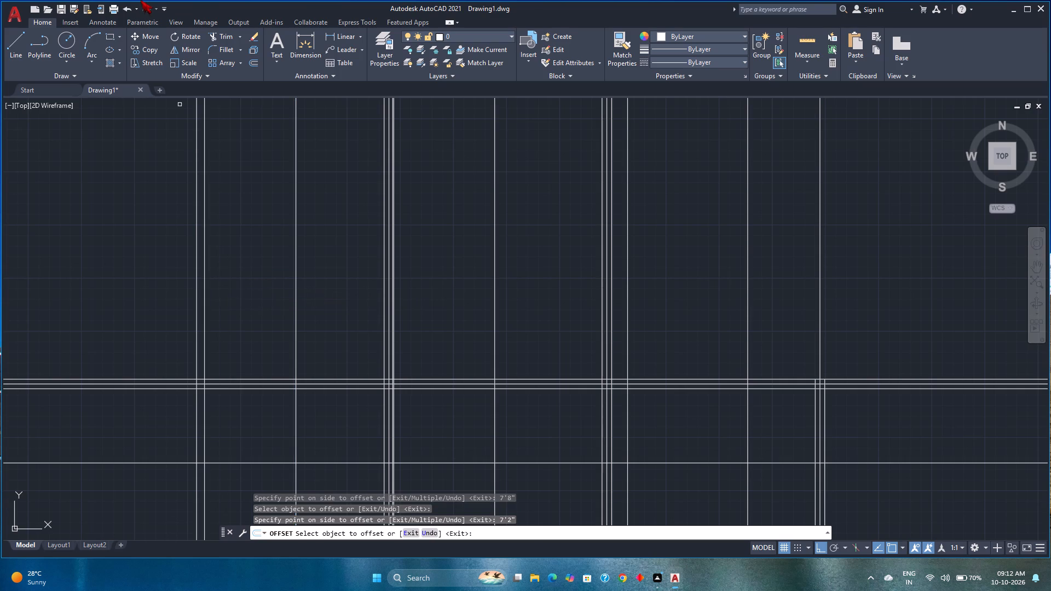
key(space)
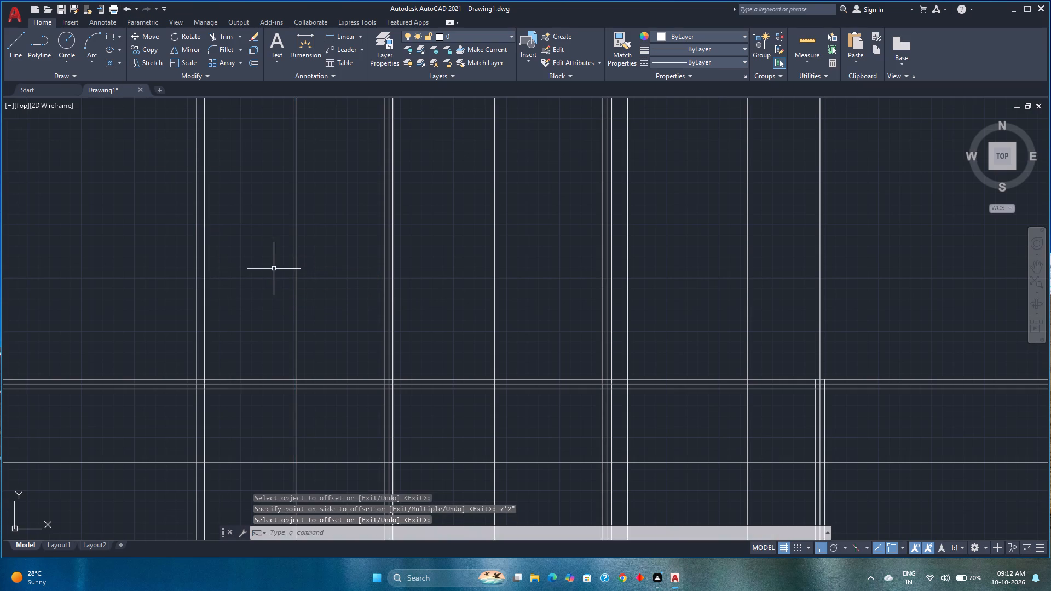
Trim the vertical division lines of the middle and right bays between the lower horizontal wall and the bottom outer wall.
scroll(274, 269, down, 2)
middle_click(442, 402)
middle_drag(442, 402, 437, 302)
middle_click(437, 302)
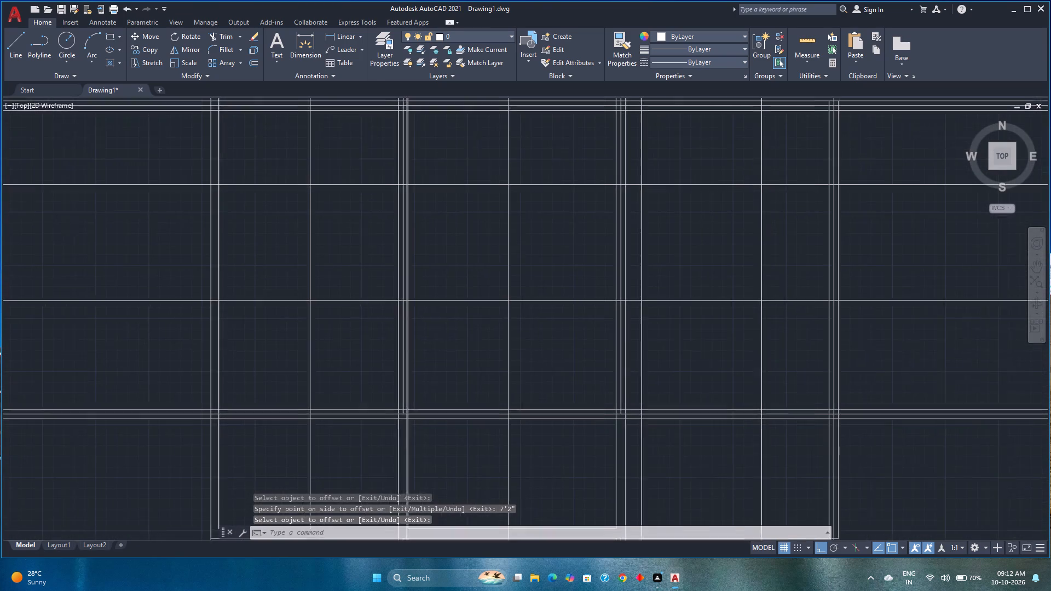
scroll(443, 309, down, 1)
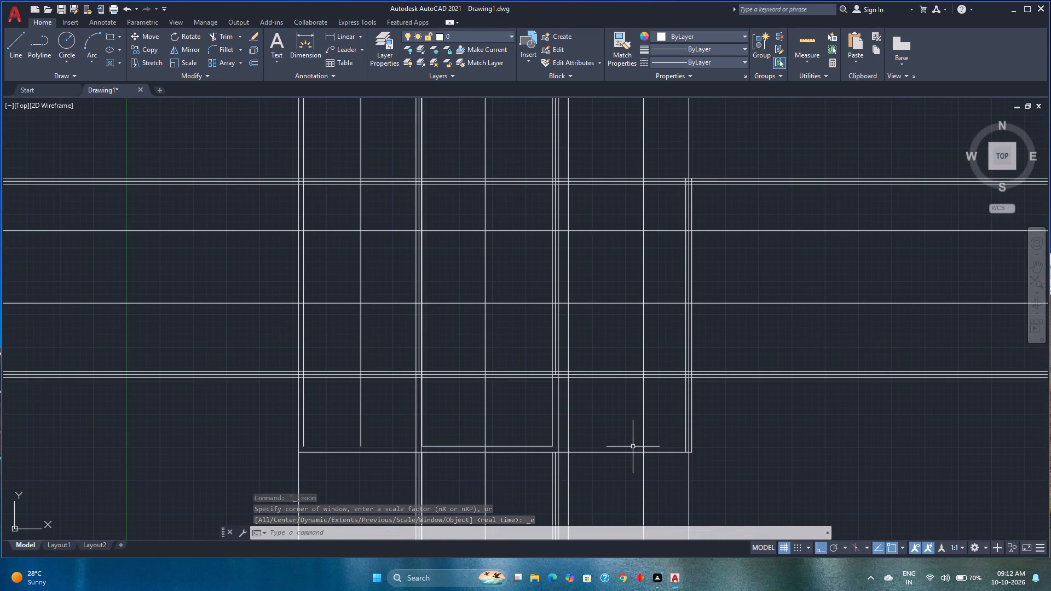
middle_drag(612, 471, 578, 411)
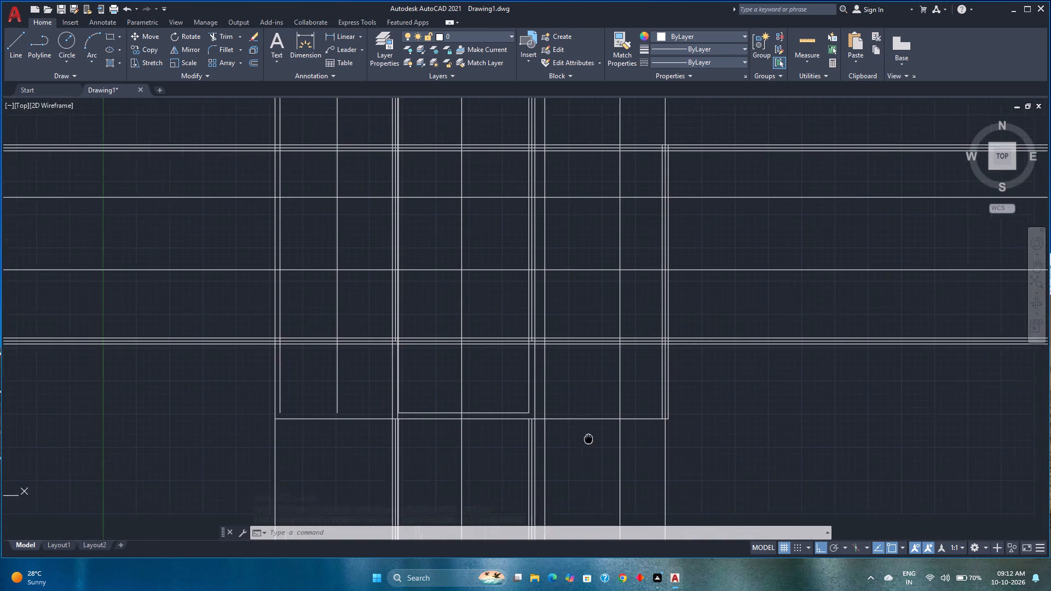
middle_drag(578, 411, 564, 357)
scroll(567, 361, down, 1)
scroll(575, 329, up, 2)
middle_drag(553, 335, 550, 366)
text(tr)
key(Return)
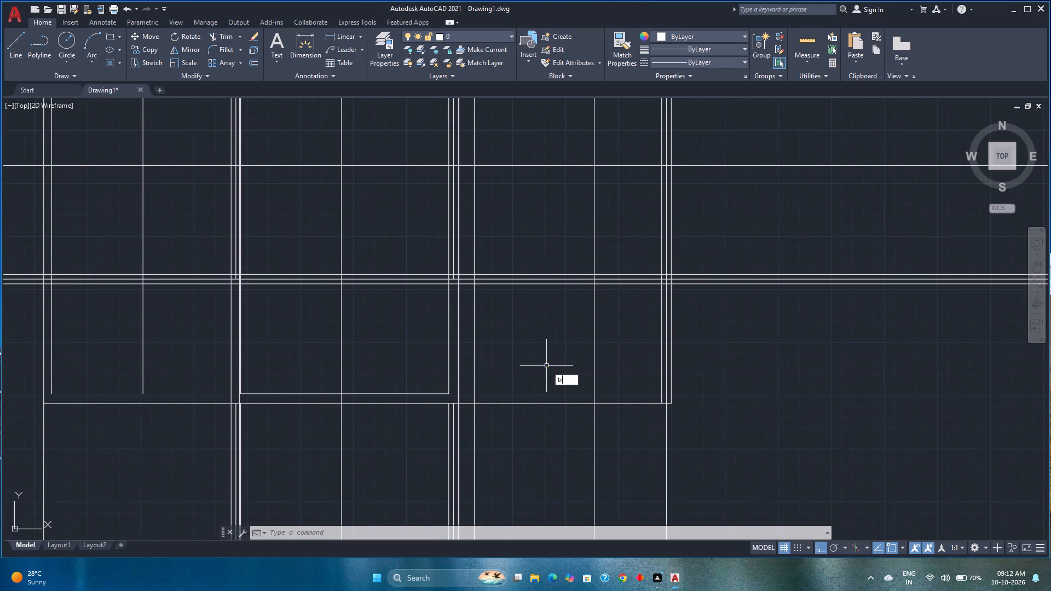
click(397, 354)
click(270, 349)
drag(550, 333, 557, 334)
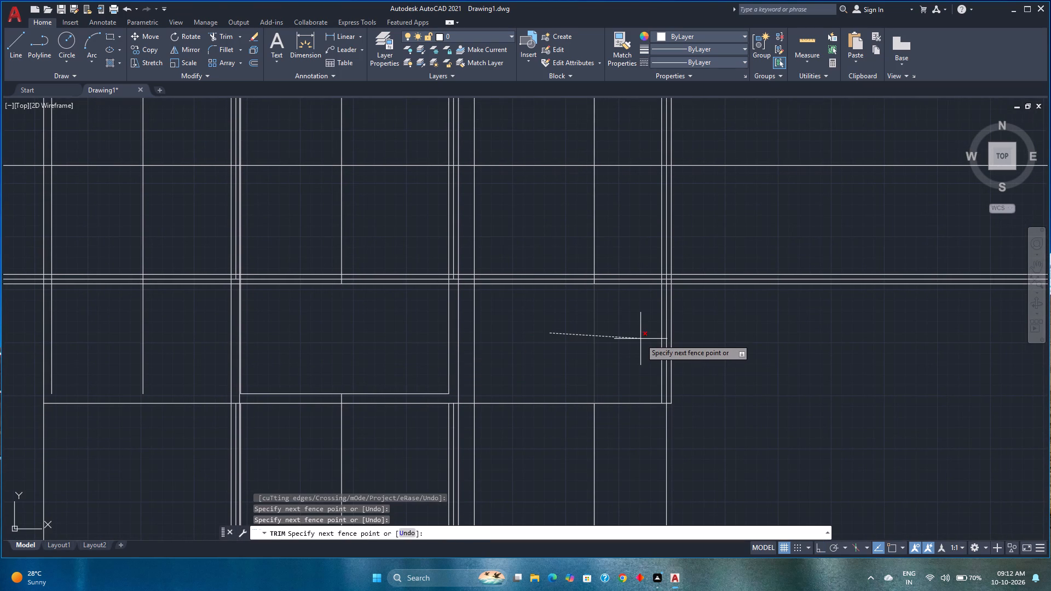
click(640, 339)
scroll(613, 235, down, 1)
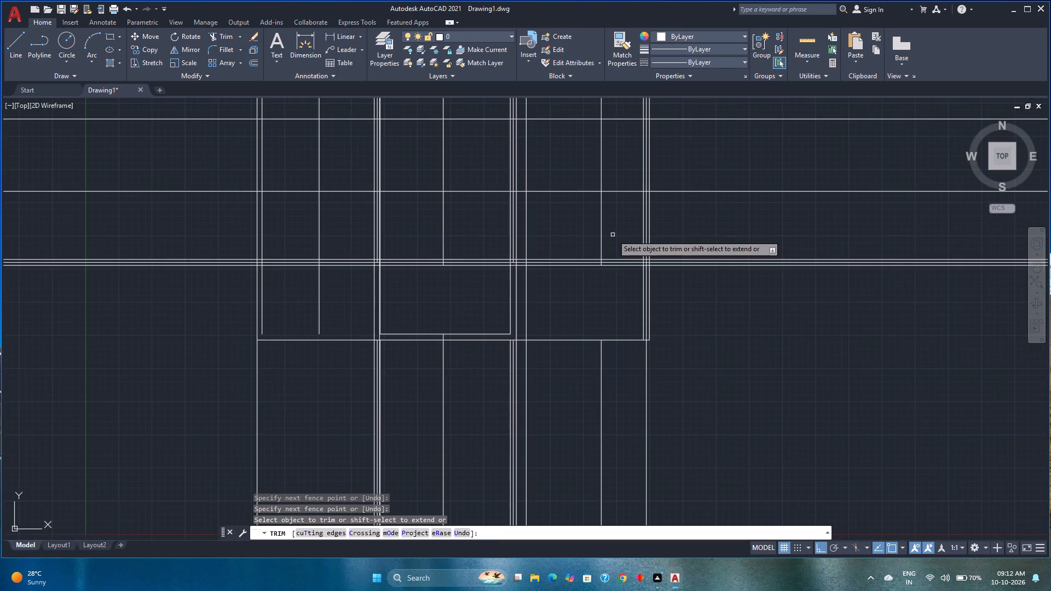
middle_drag(615, 234, 600, 357)
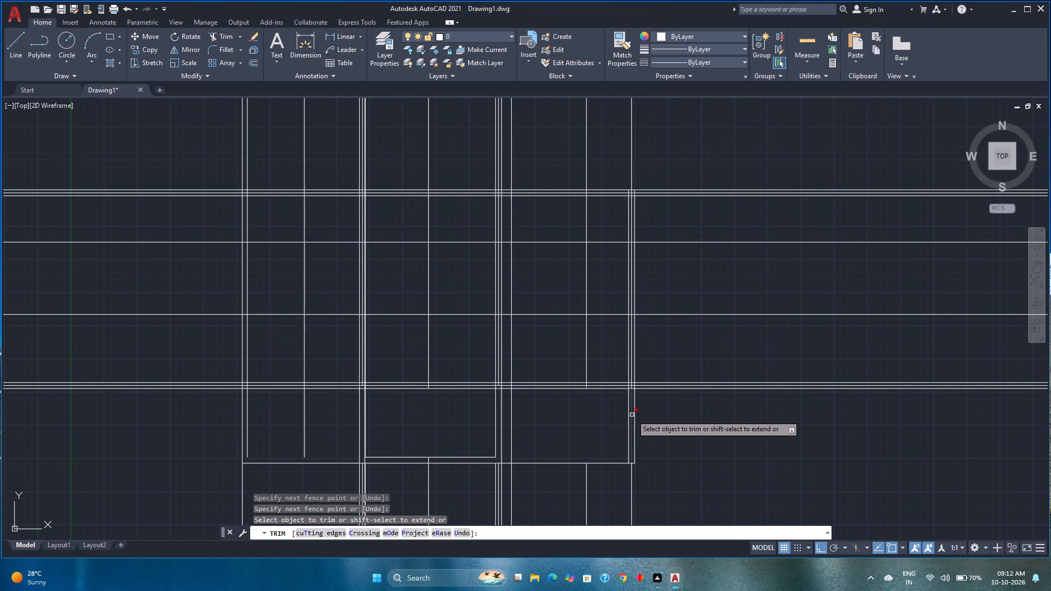
key(Escape)
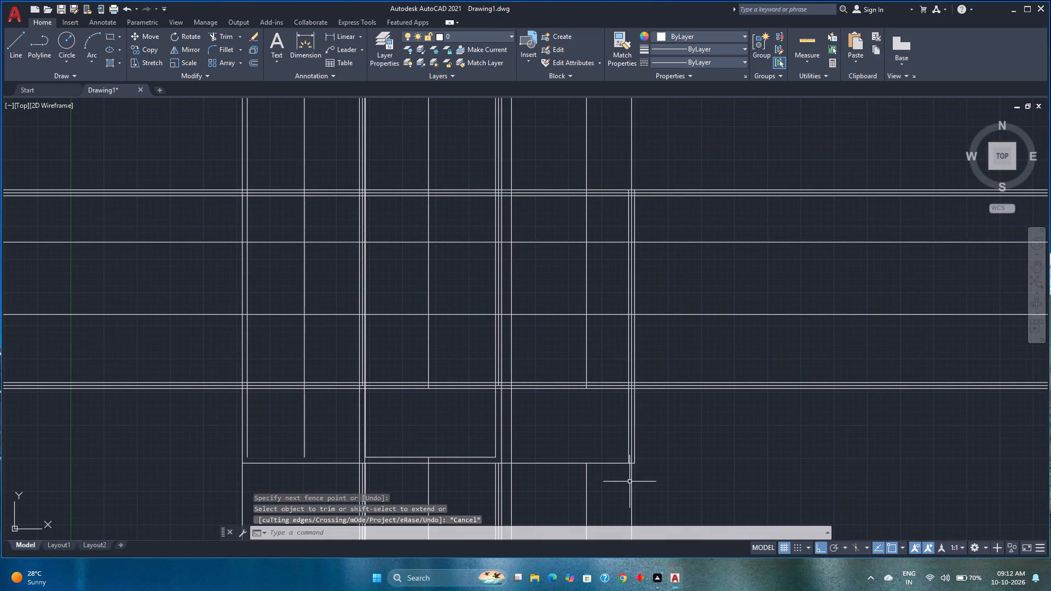
Erase the centrelines of the right outer wall, the upper horizontal wall and the second interior wall.
click(631, 483)
key(Delete)
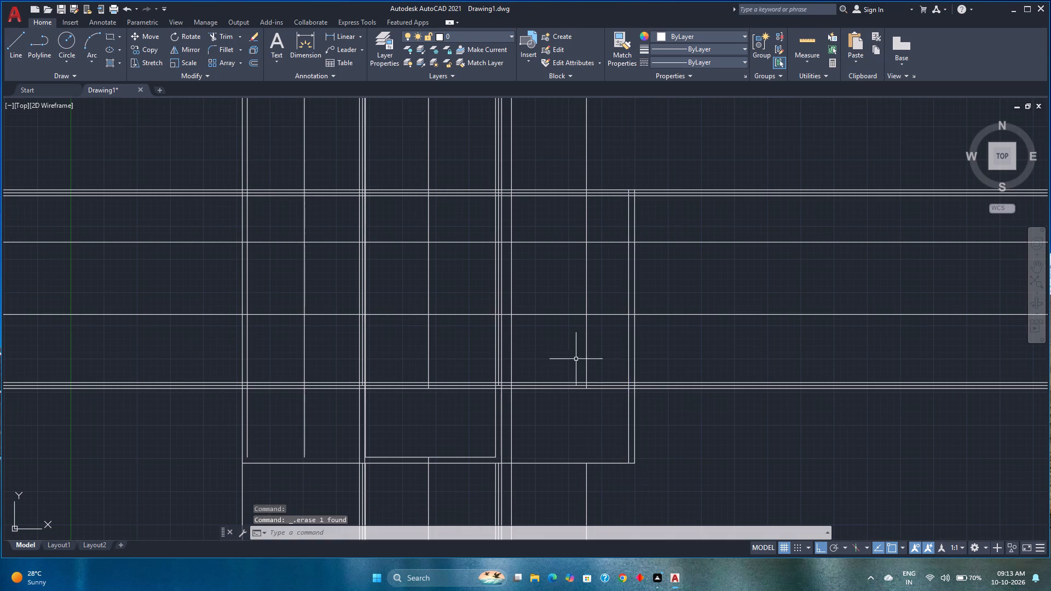
scroll(576, 353, up, 2)
middle_drag(576, 353, 478, 439)
scroll(495, 409, down, 2)
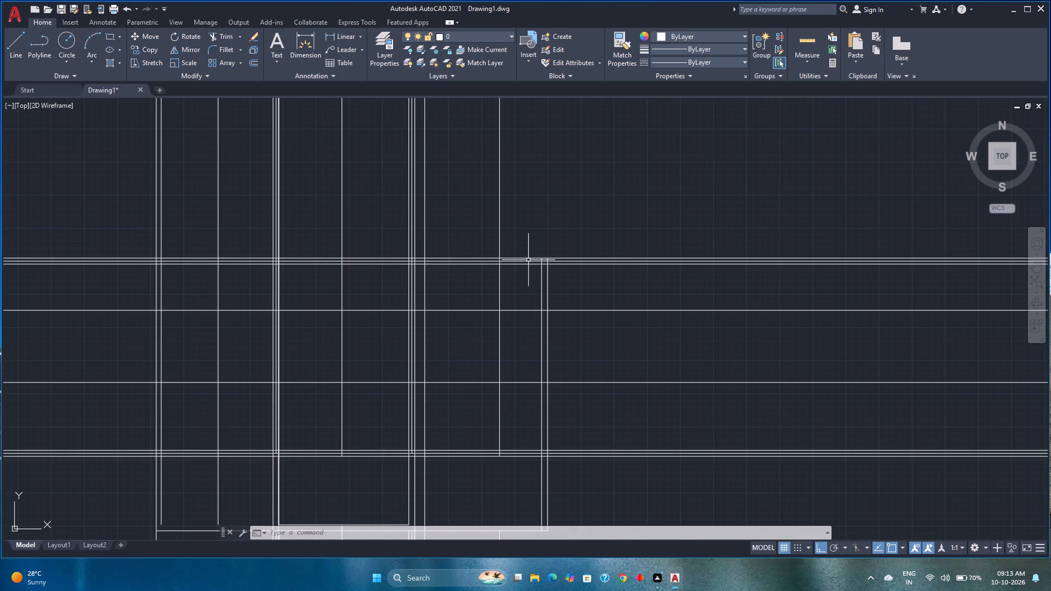
scroll(534, 260, up, 5)
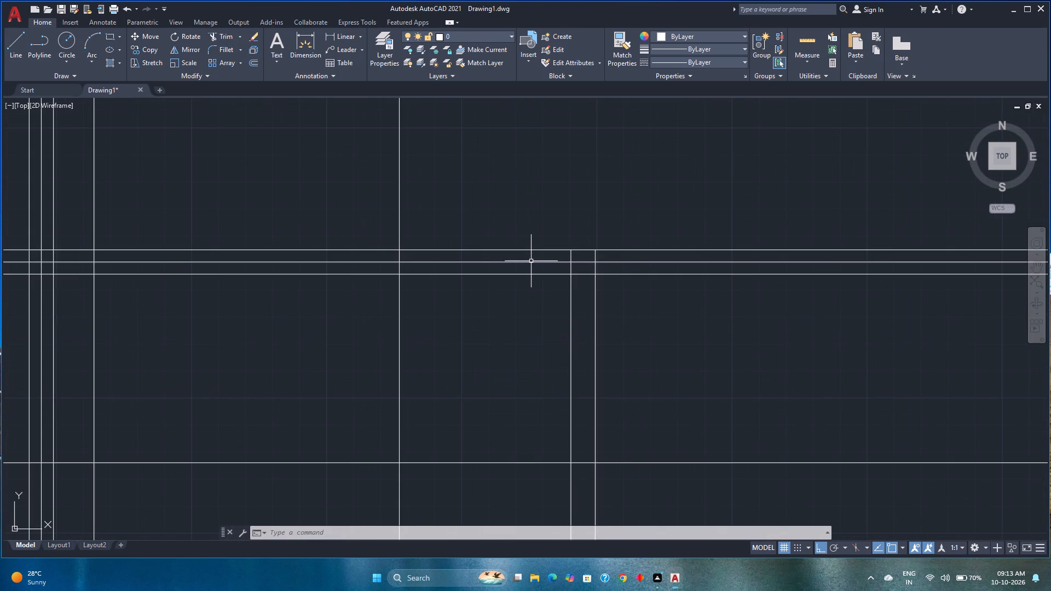
click(530, 262)
key(Delete)
scroll(532, 267, down, 4)
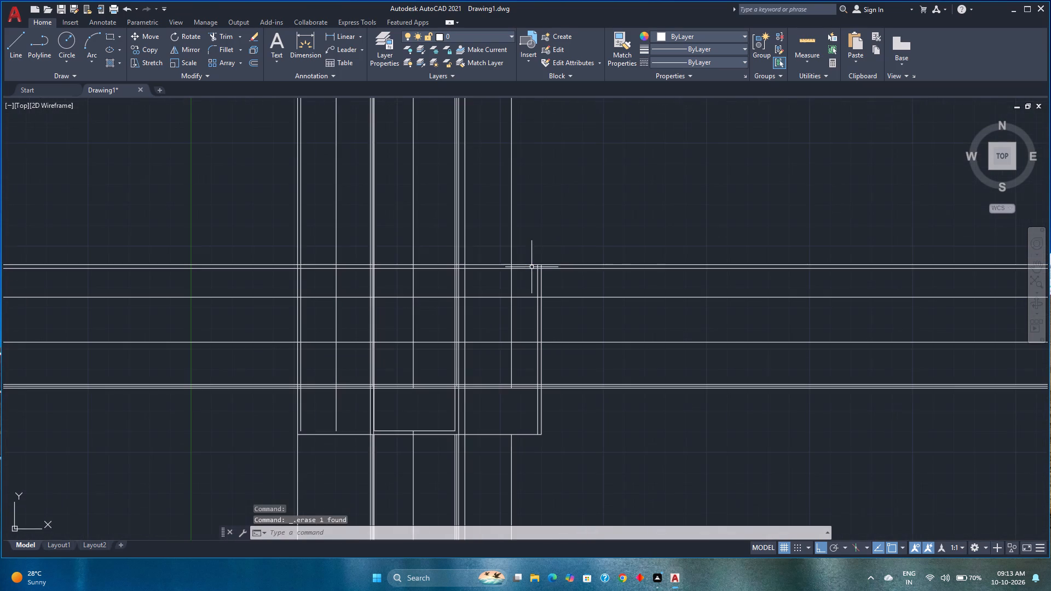
scroll(447, 281, up, 4)
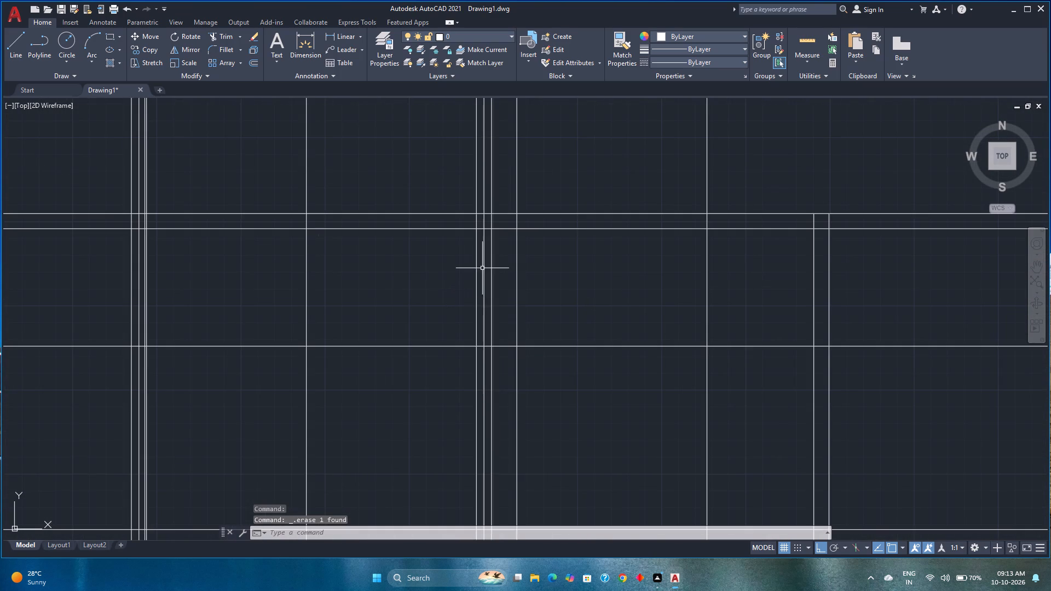
click(484, 267)
key(Delete)
Erase the two offset vertical lines in the leftmost bay: the mid-bay one and the one beside the left outer wall.
middle_drag(320, 299, 351, 302)
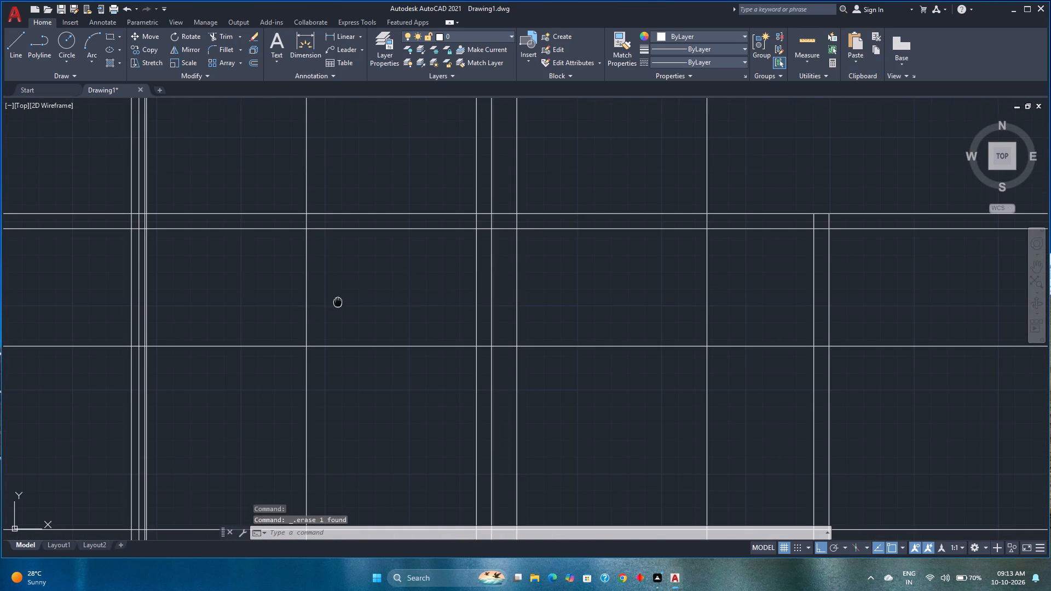
middle_drag(351, 302, 525, 317)
scroll(357, 307, up, 3)
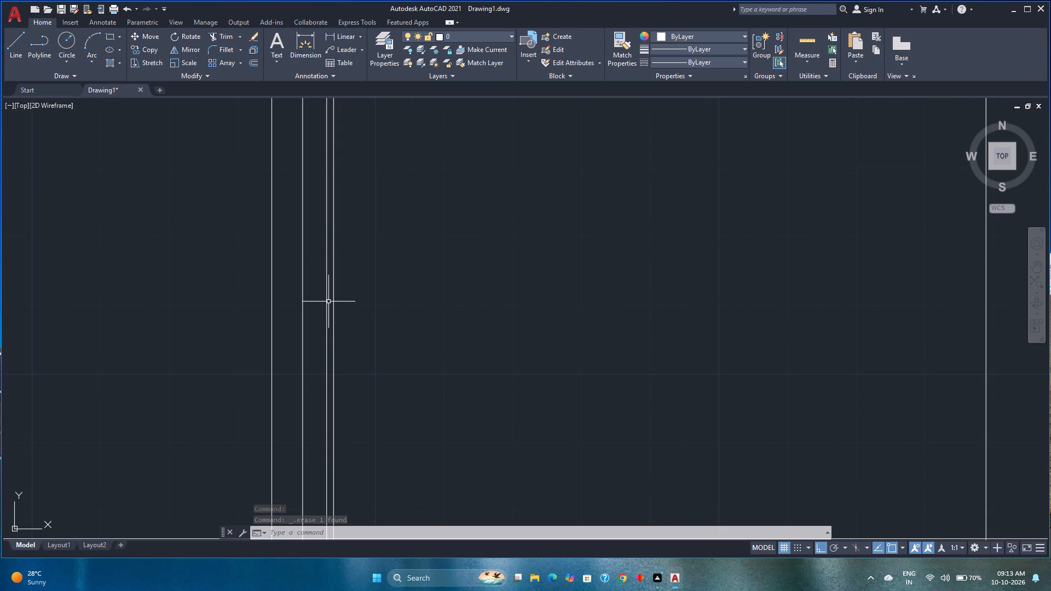
scroll(337, 300, down, 3)
middle_drag(337, 300, 402, 430)
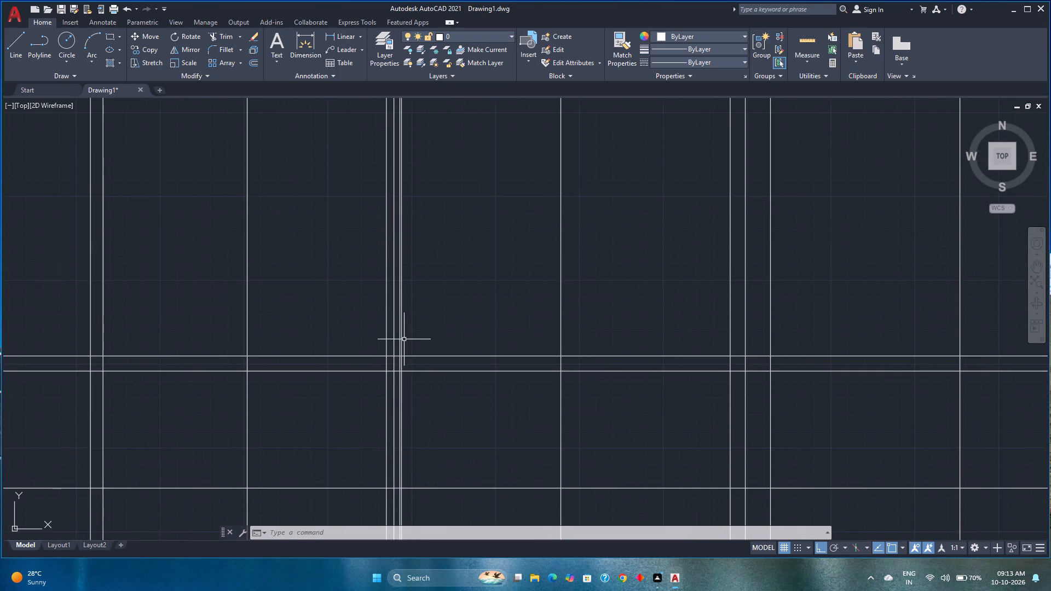
scroll(404, 339, up, 3)
scroll(386, 344, down, 2)
middle_drag(386, 344, 386, 345)
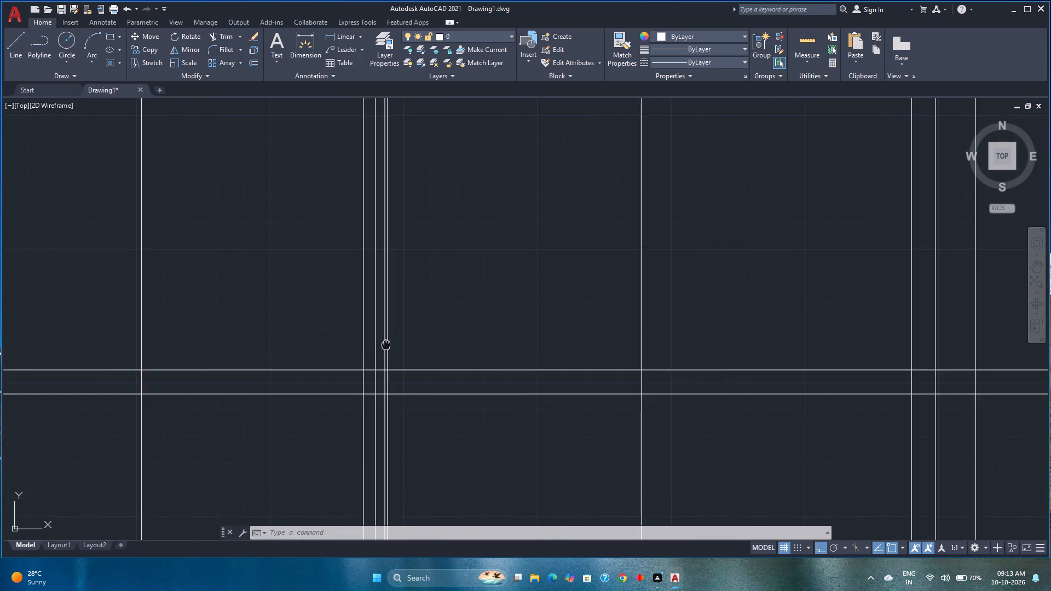
middle_drag(386, 345, 436, 351)
click(195, 322)
click(170, 321)
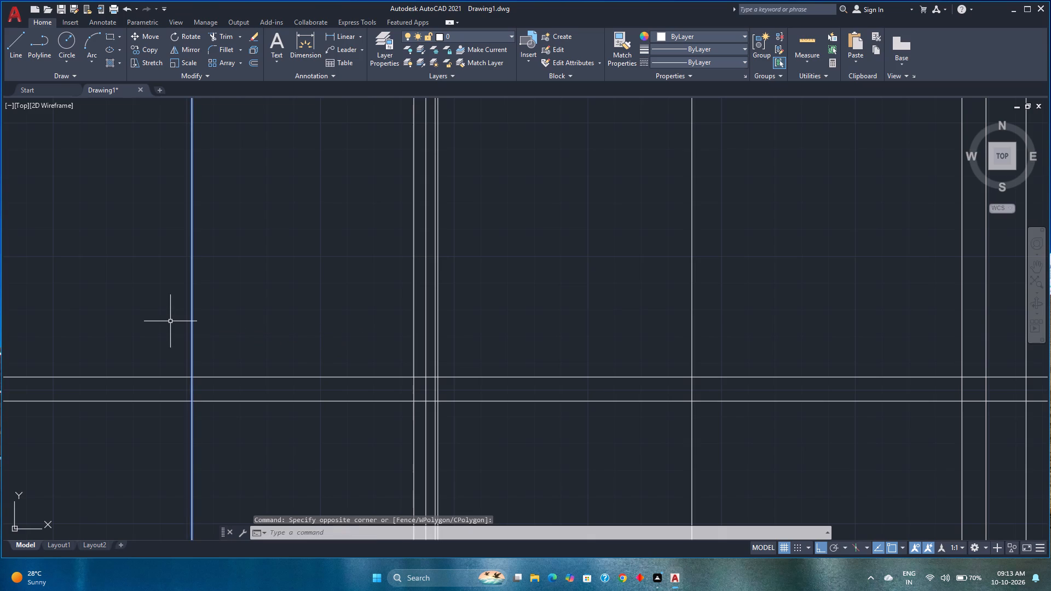
key(Delete)
middle_drag(170, 321, 548, 383)
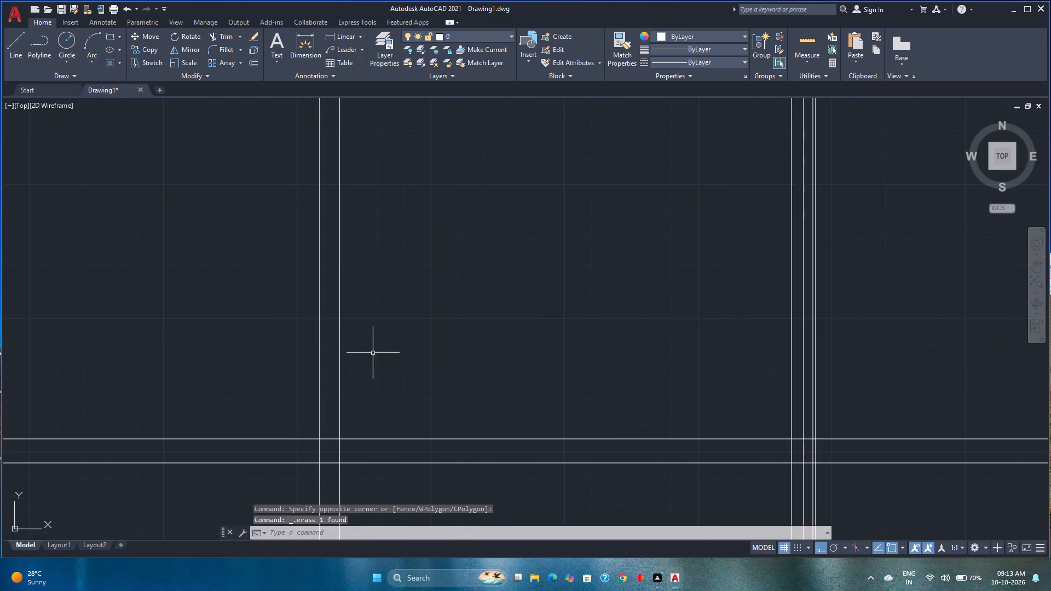
click(339, 356)
key(Delete)
Offset the vertical line just inside the first interior wall's right face 7'8" to the left, into the leftmost bay.
middle_drag(498, 350, 251, 357)
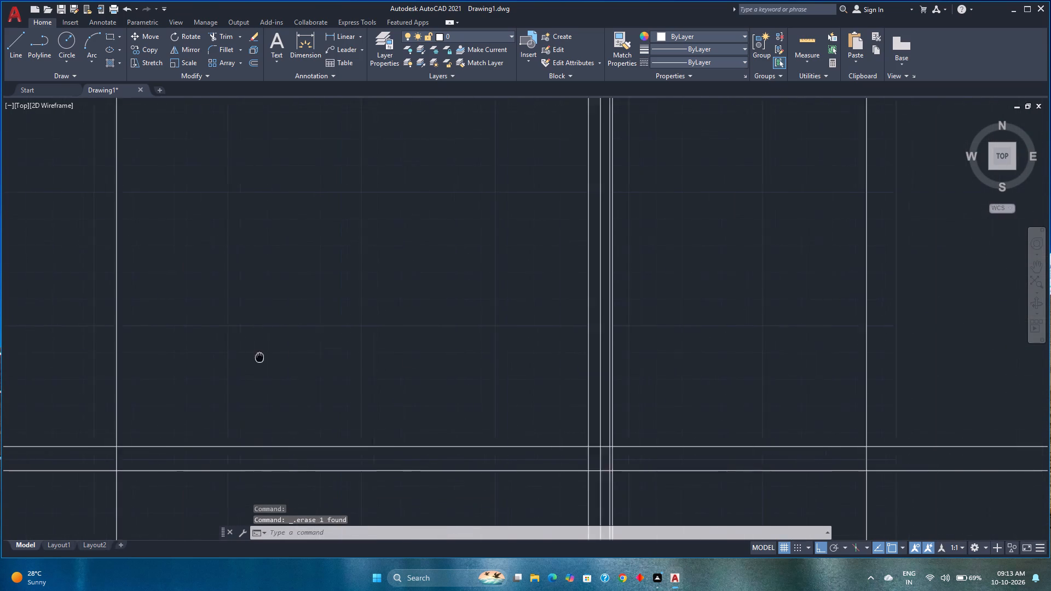
middle_drag(251, 357, 246, 357)
scroll(556, 375, up, 2)
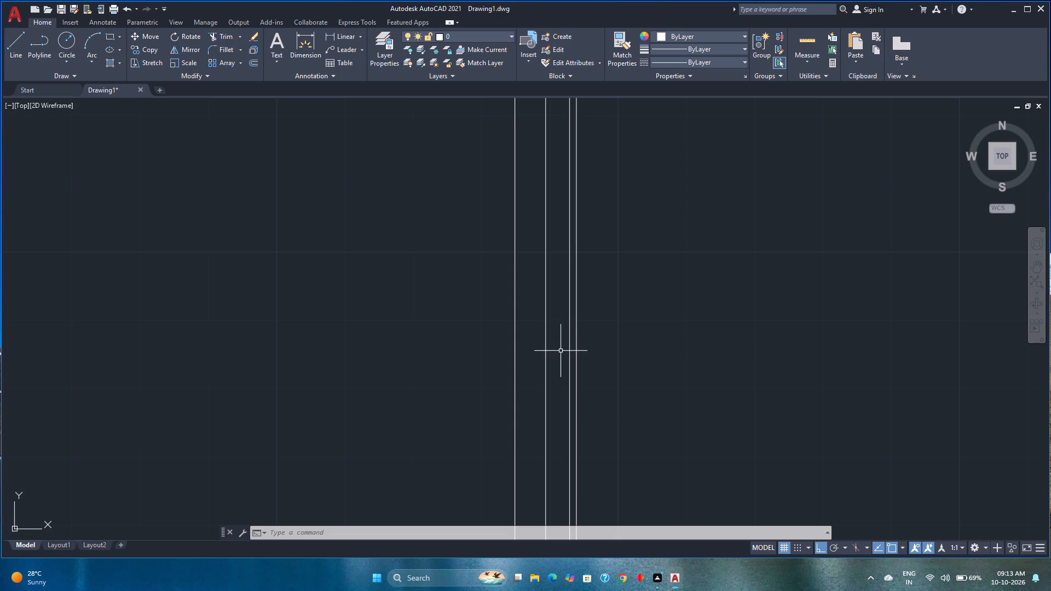
click(251, 66)
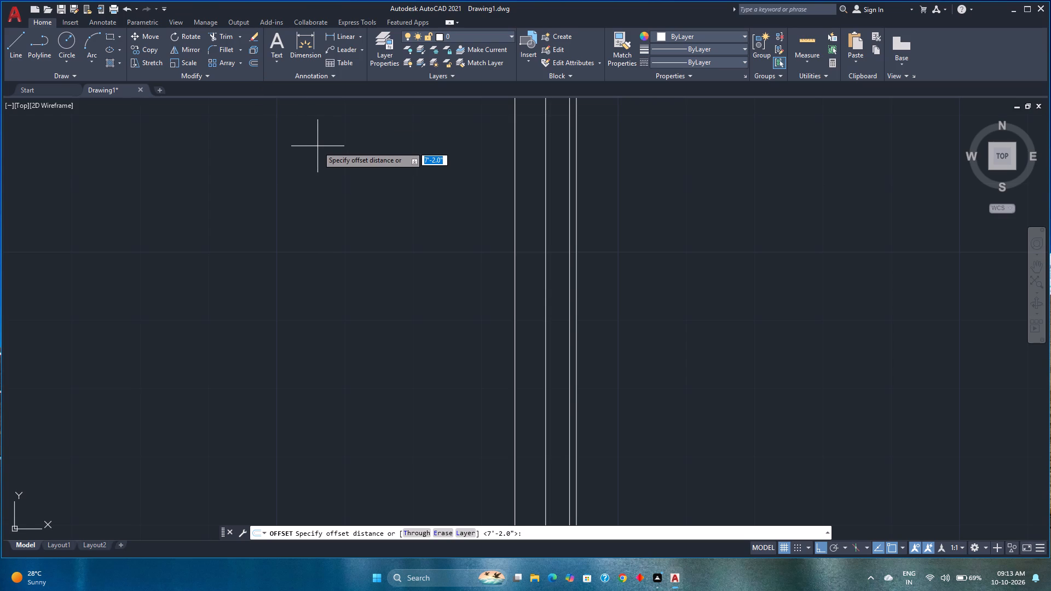
scroll(317, 146, down, 3)
scroll(379, 247, down, 1)
middle_drag(385, 247, 390, 248)
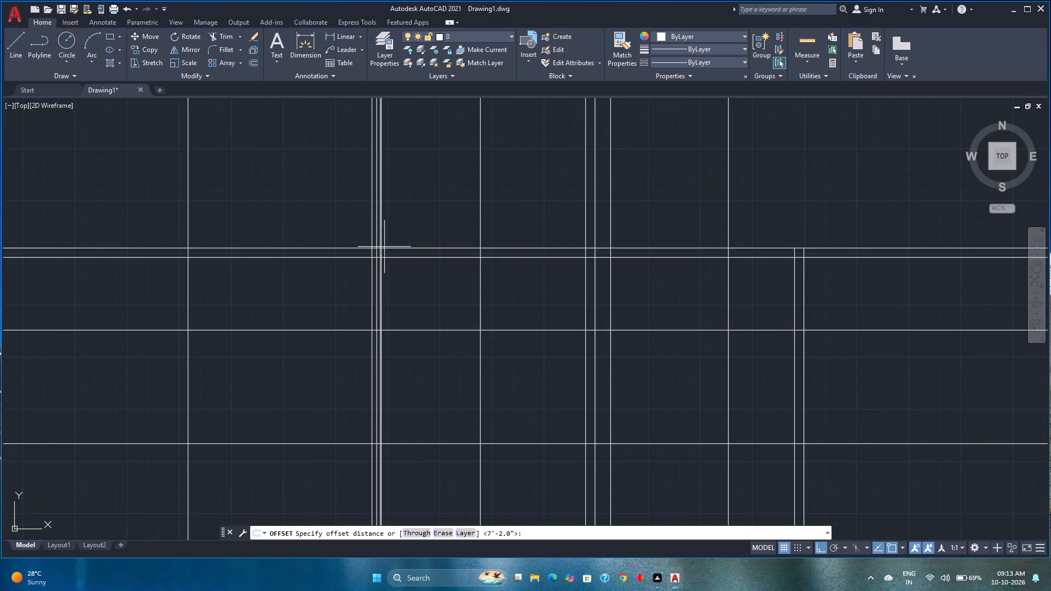
middle_drag(390, 248, 424, 360)
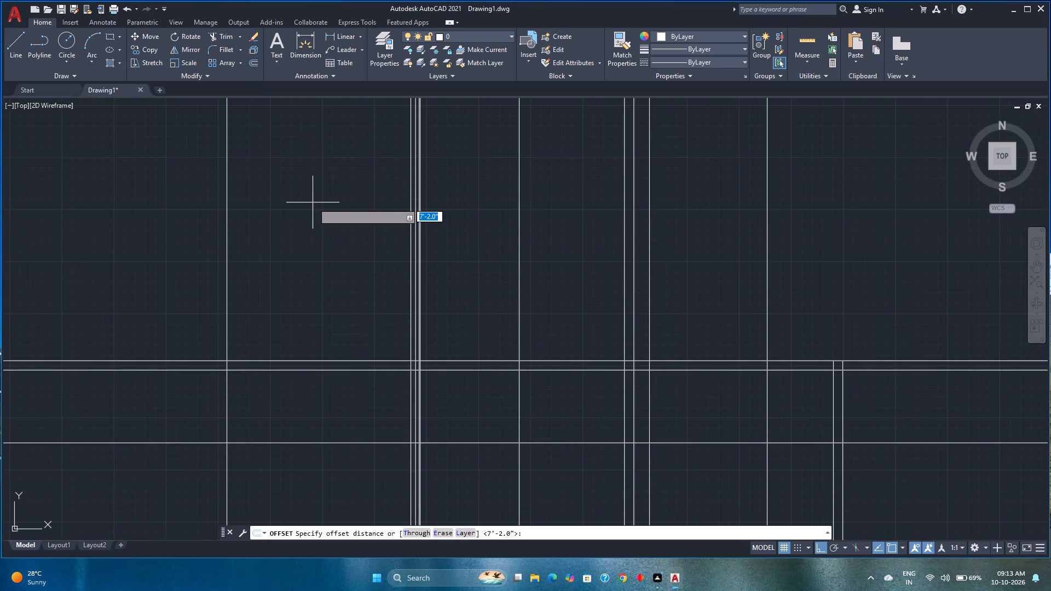
text(7'8)
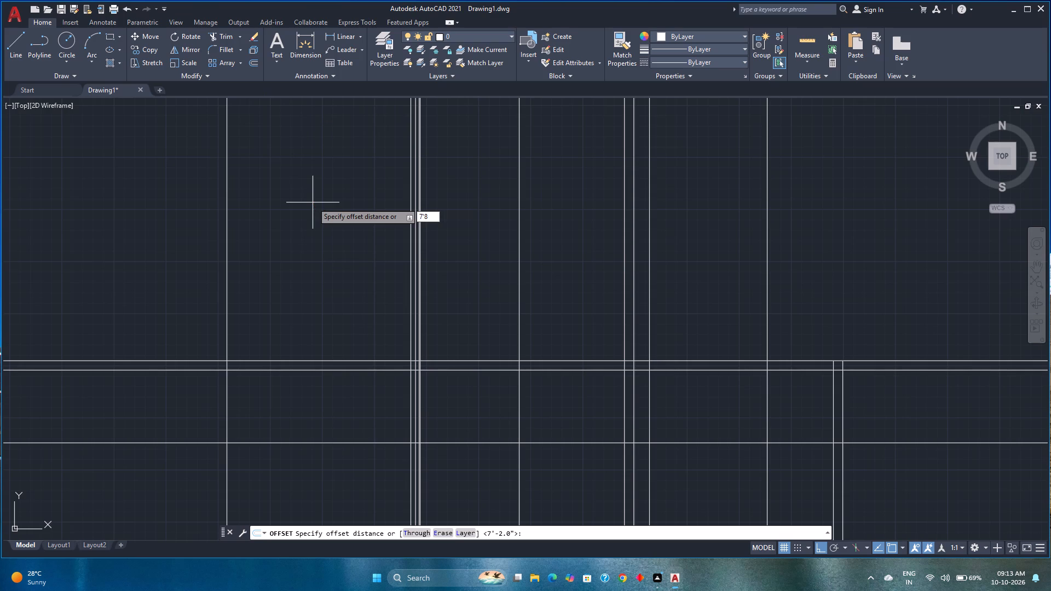
key(Return)
scroll(416, 337, up, 4)
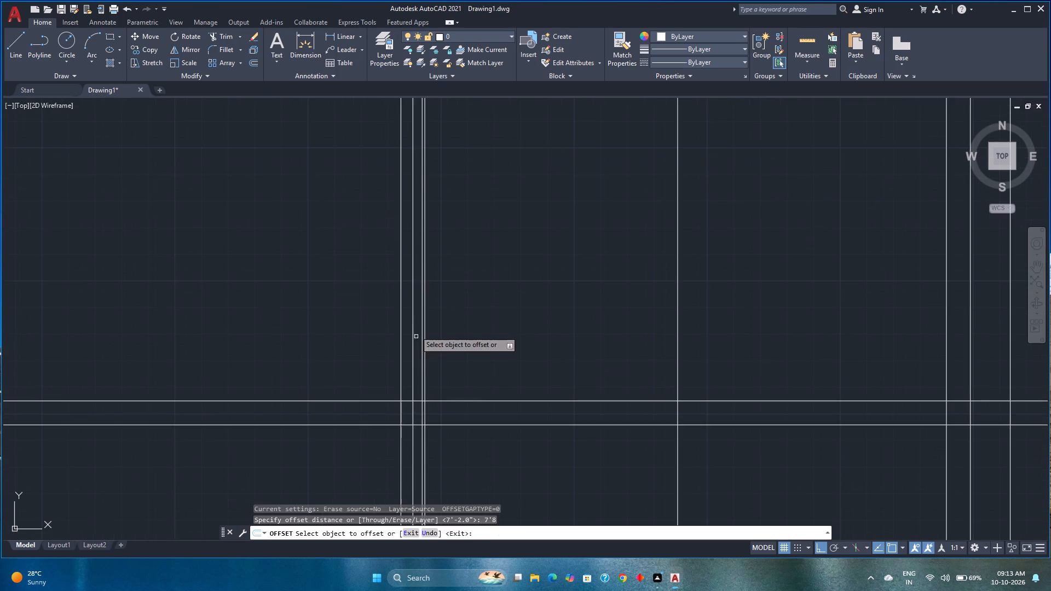
scroll(414, 318, up, 3)
click(432, 305)
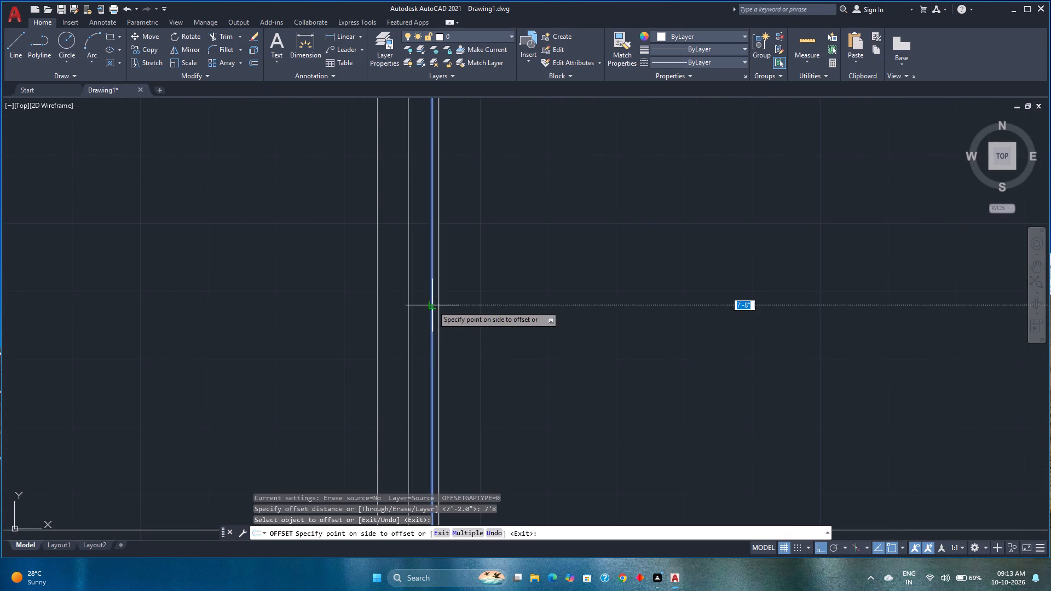
scroll(223, 300, down, 2)
middle_drag(223, 300, 509, 343)
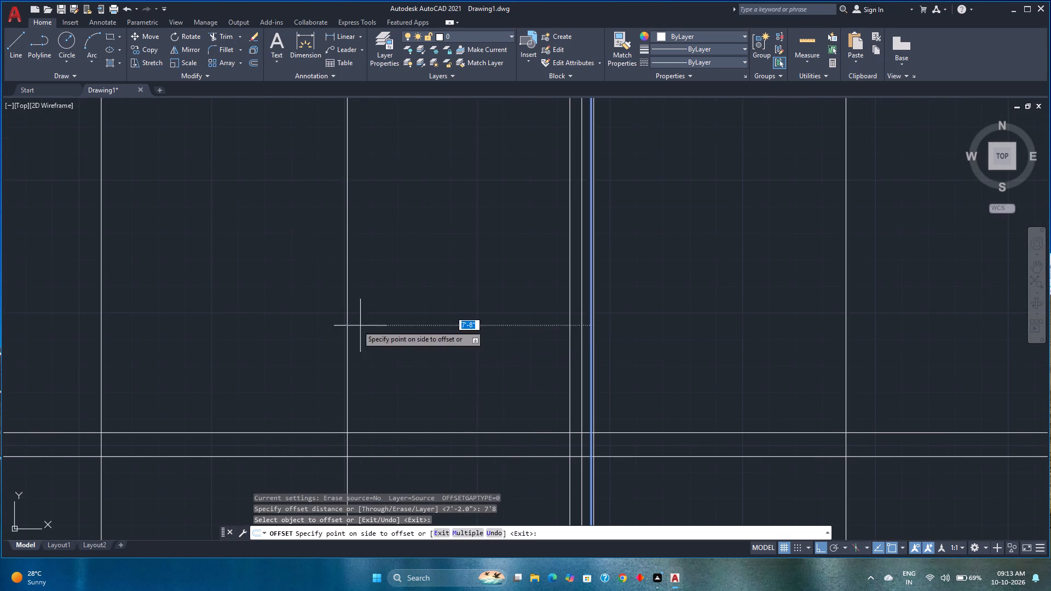
click(354, 325)
Offset the new leftmost-bay vertical line 7'2" further left, toward the left outer wall.
click(347, 316)
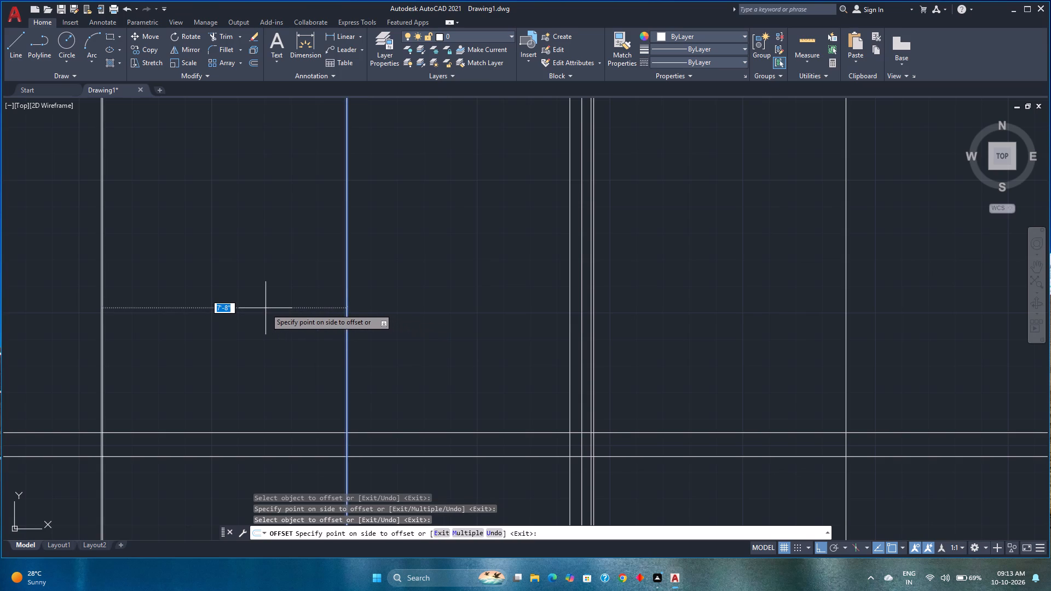
text(7'2")
key(Return)
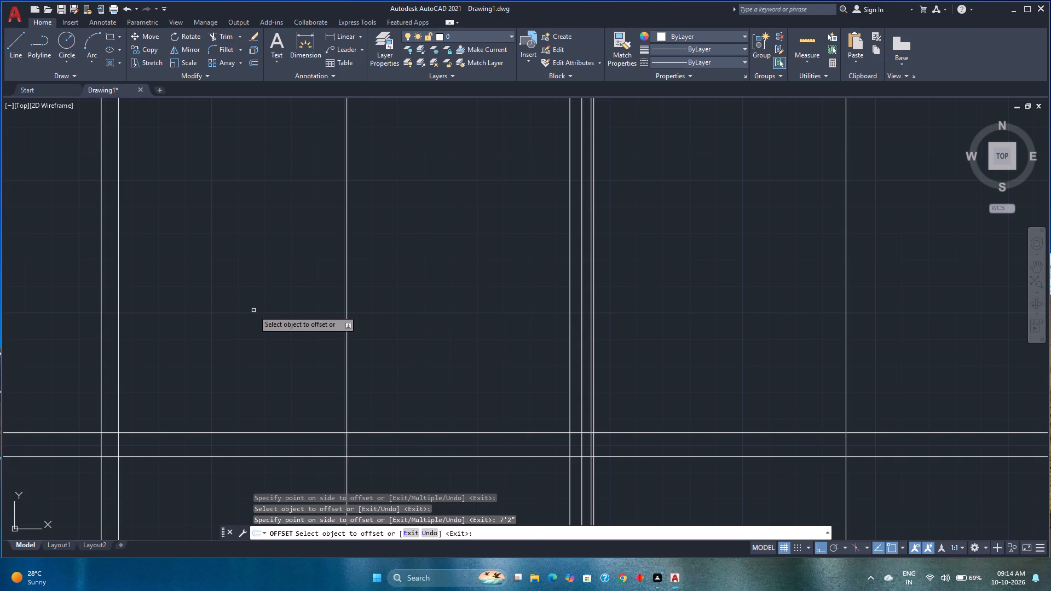
key(space)
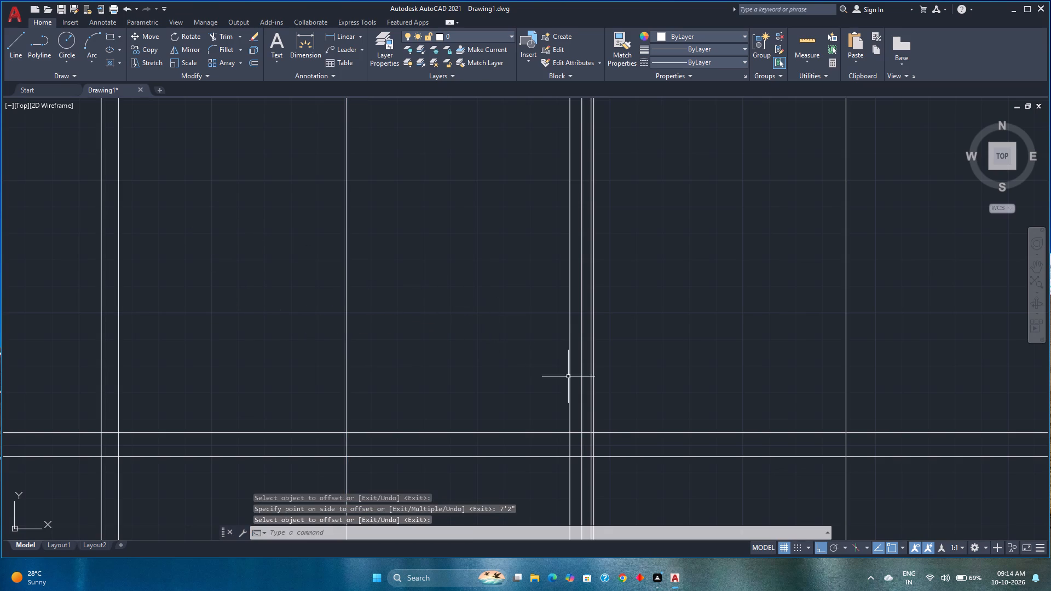
Erase the centreline of the first interior wall, between its two faces.
scroll(603, 399, up, 3)
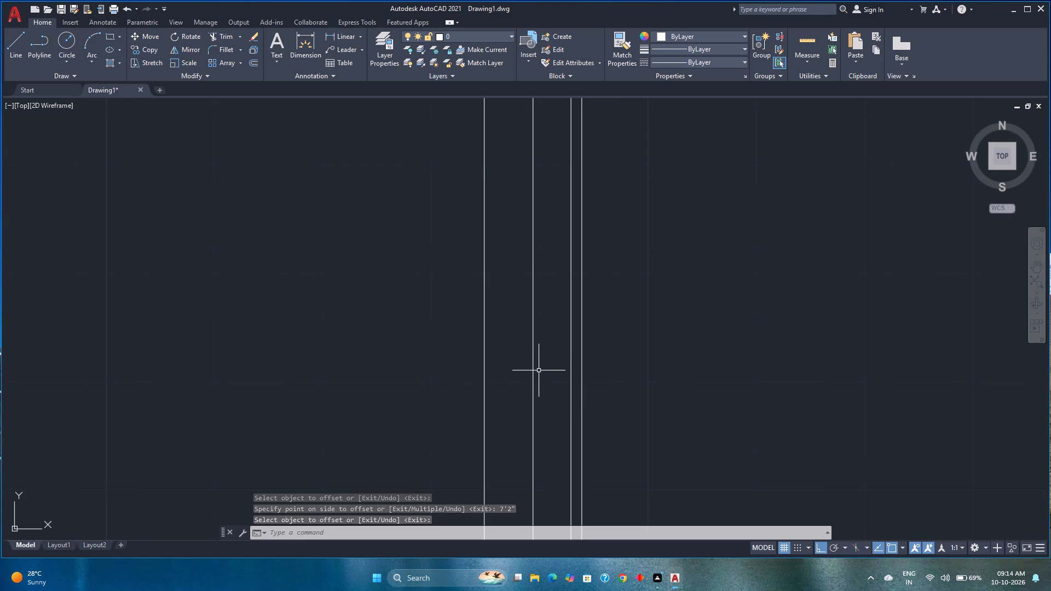
click(532, 362)
key(Delete)
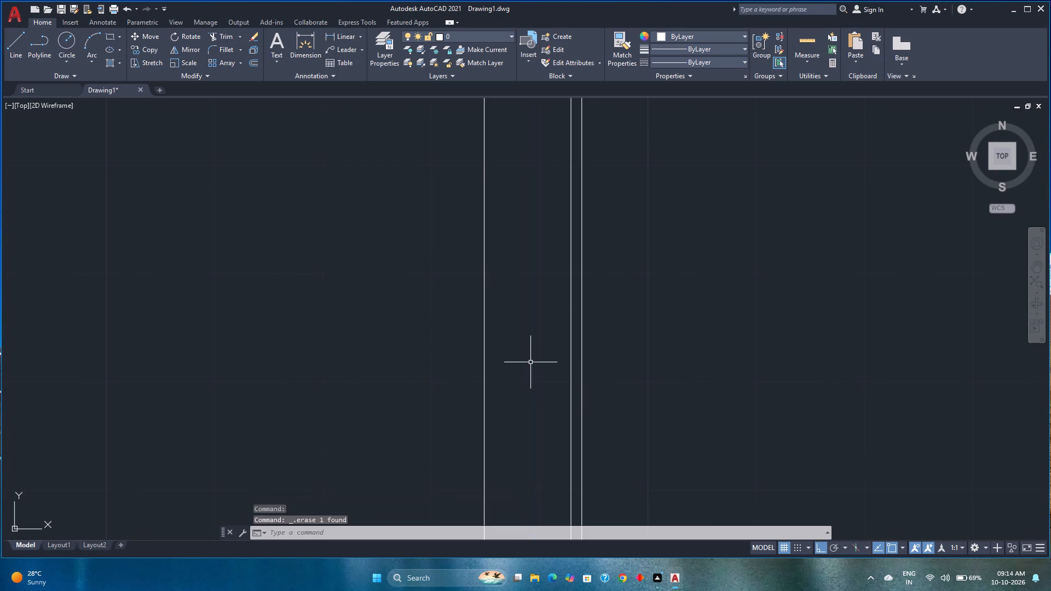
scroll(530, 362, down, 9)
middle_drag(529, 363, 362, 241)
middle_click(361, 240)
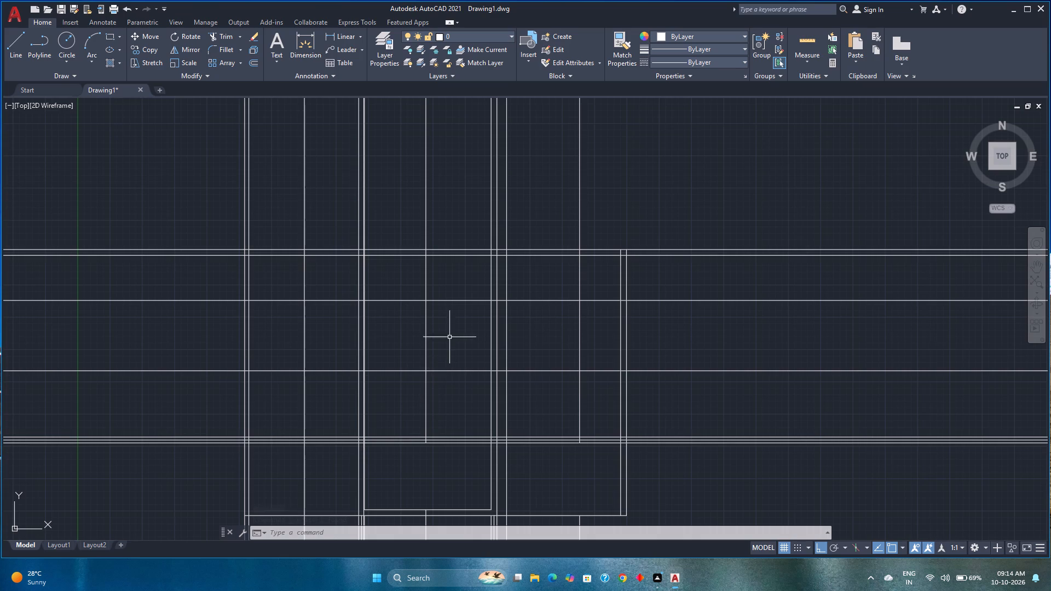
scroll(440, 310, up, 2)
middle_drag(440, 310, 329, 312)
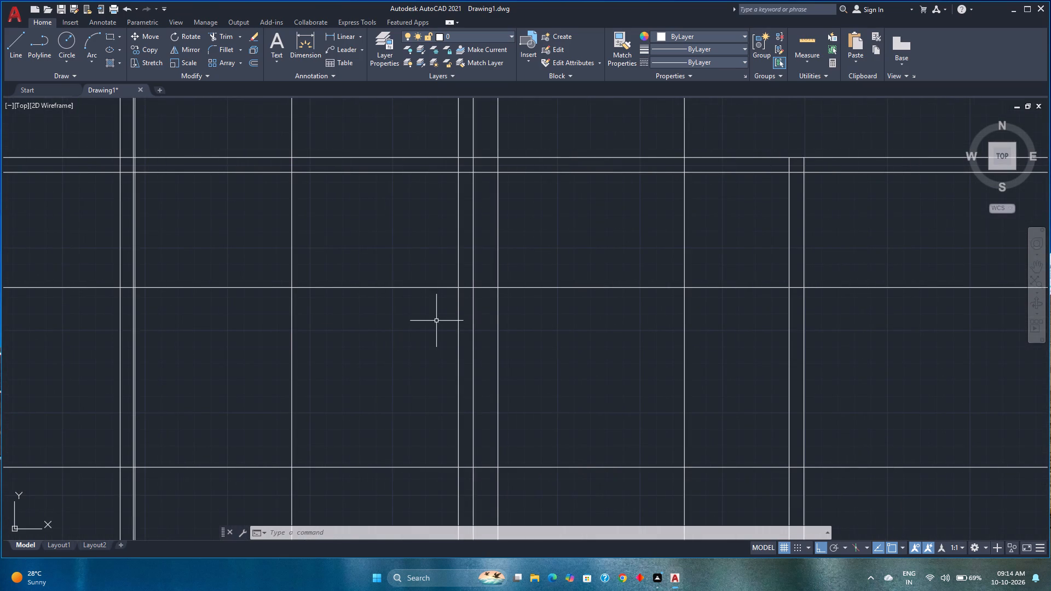
Offset the vertical division line between the second interior wall and the rightmost wall 3" to each side.
middle_drag(638, 296, 448, 321)
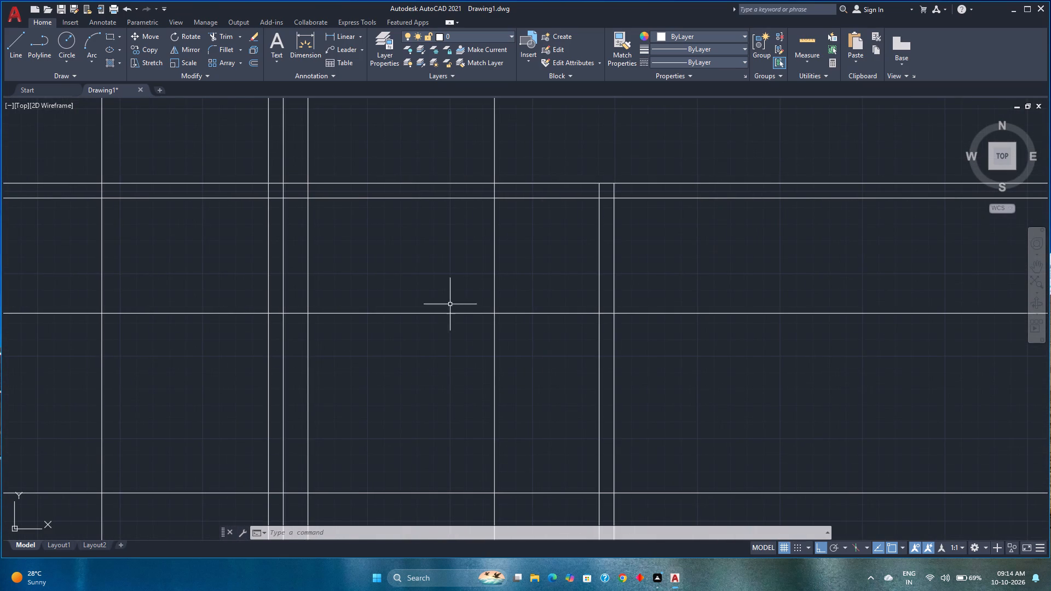
click(258, 61)
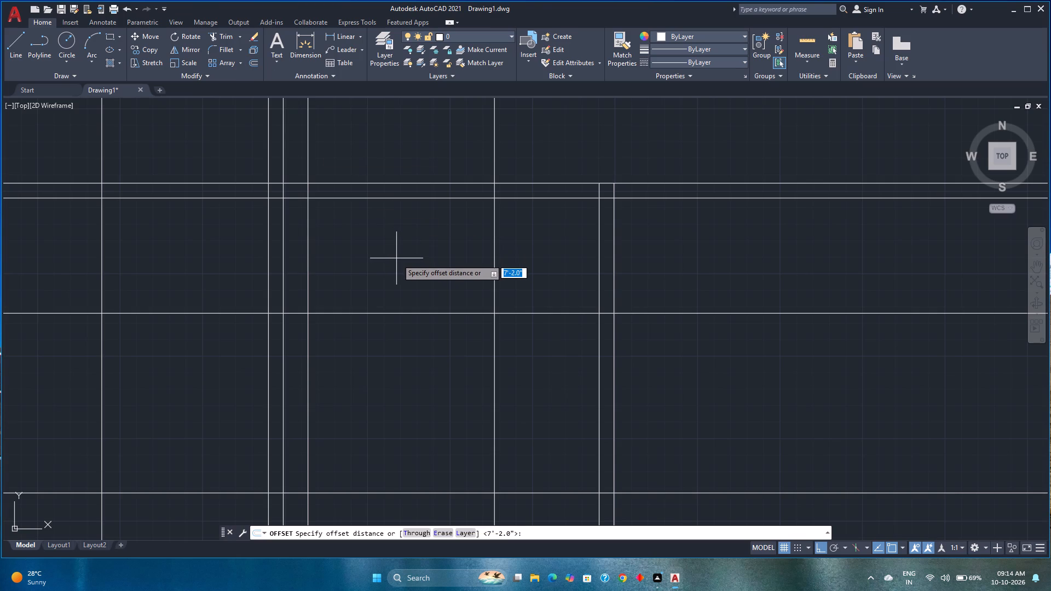
key(3)
key(Return)
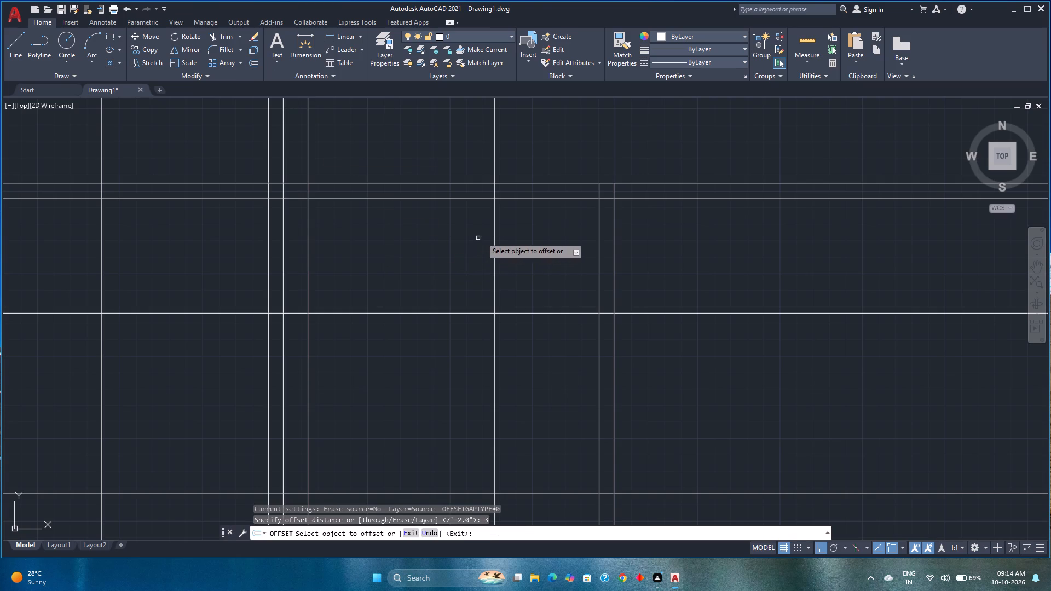
click(494, 229)
click(407, 236)
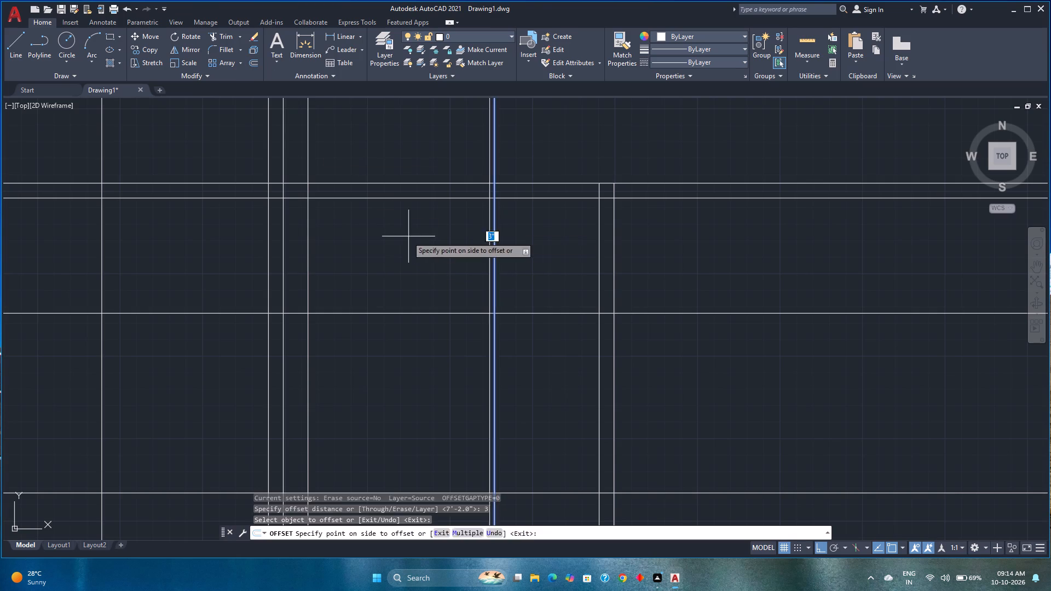
click(495, 229)
click(519, 229)
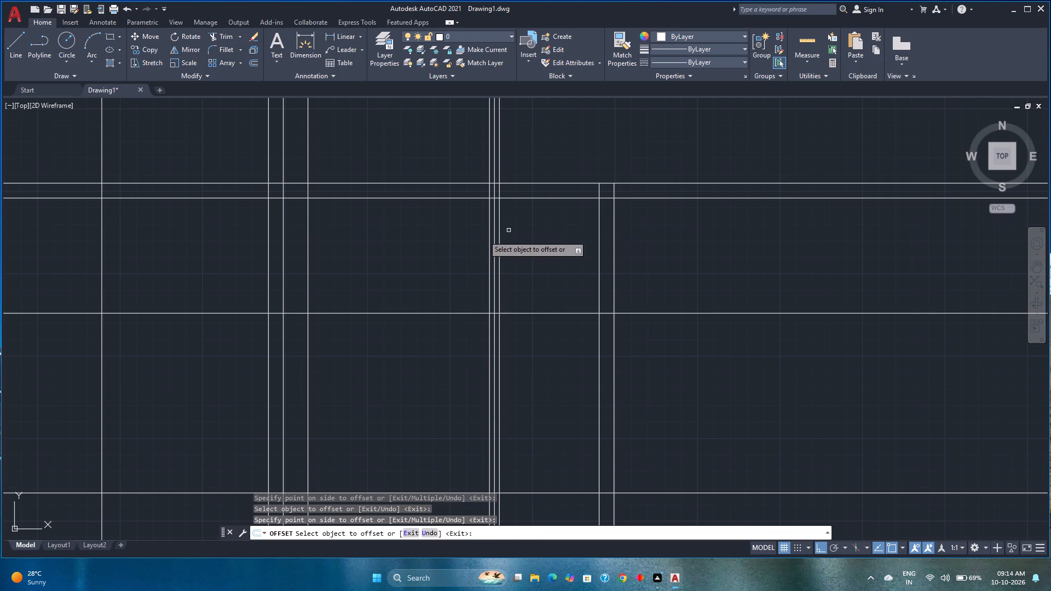
key(space)
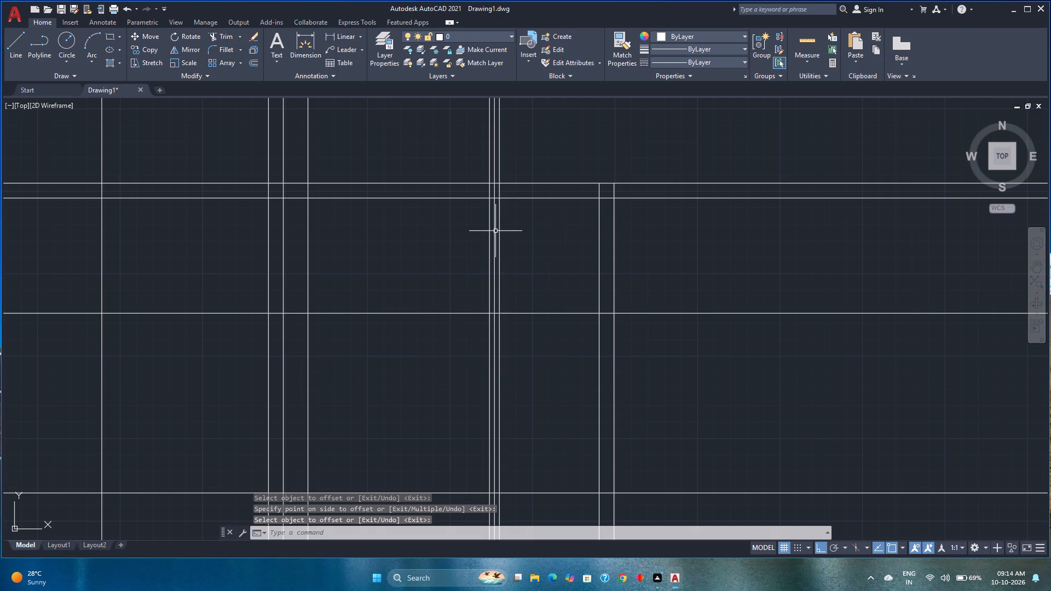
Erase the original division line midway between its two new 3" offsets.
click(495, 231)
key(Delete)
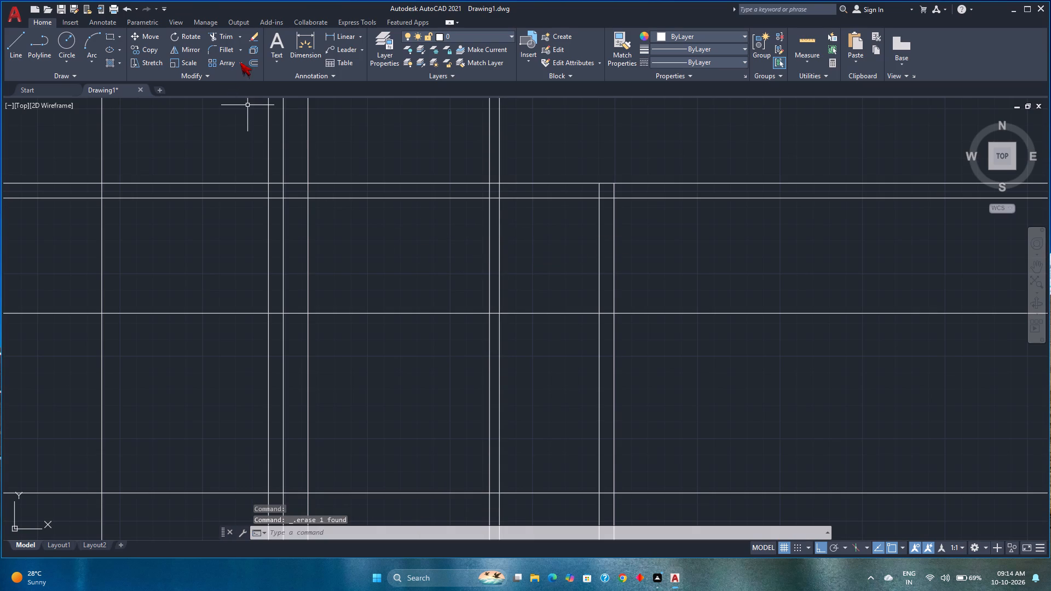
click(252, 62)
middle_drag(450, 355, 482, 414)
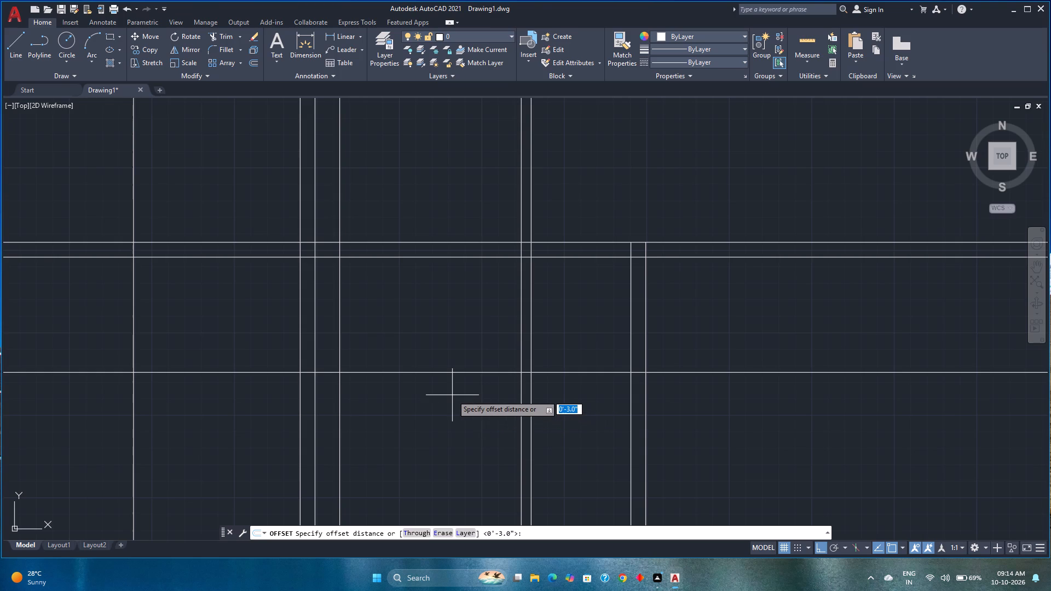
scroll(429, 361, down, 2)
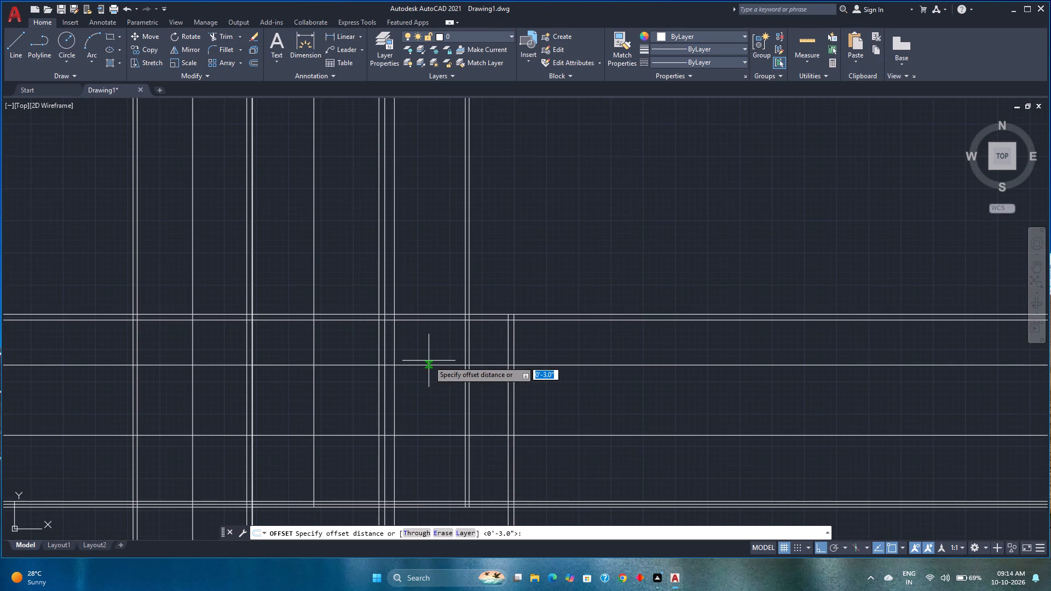
Measure the distance from the vertical line beside the second interior wall to the left face of the new division wall.
click(819, 37)
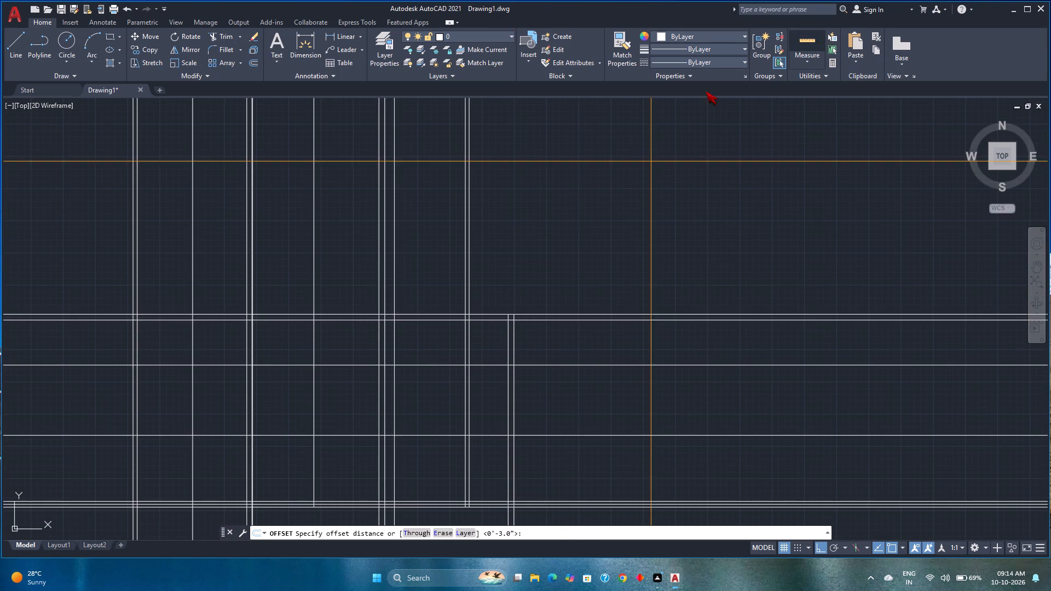
scroll(427, 338, up, 4)
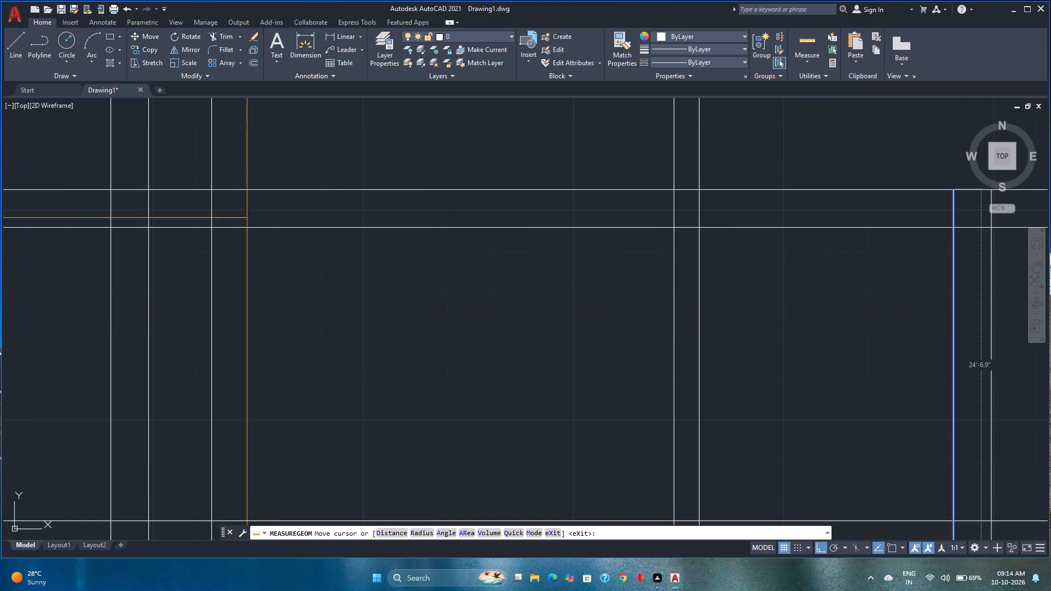
click(308, 41)
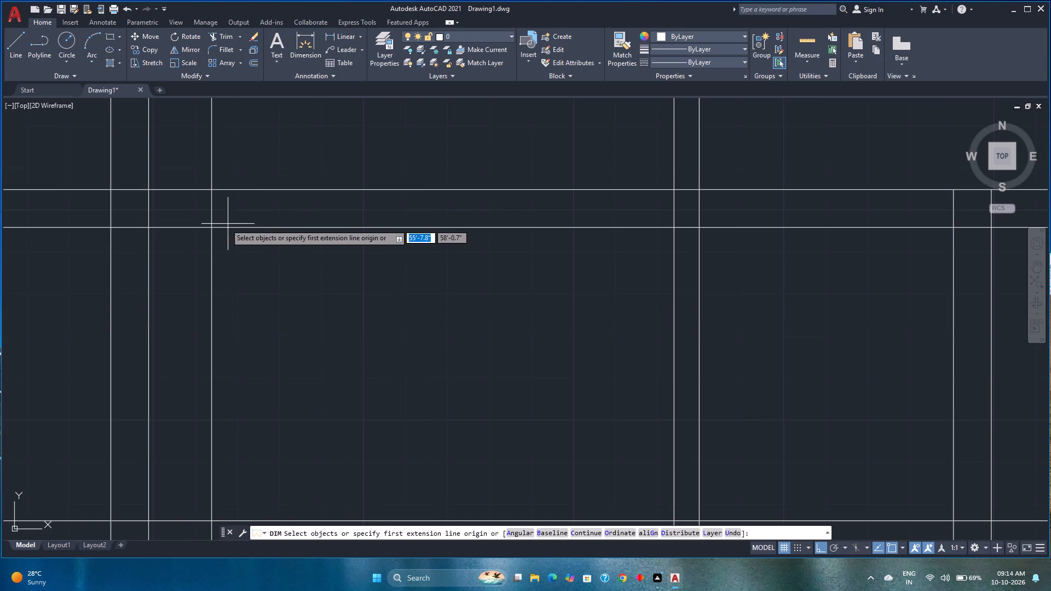
click(210, 228)
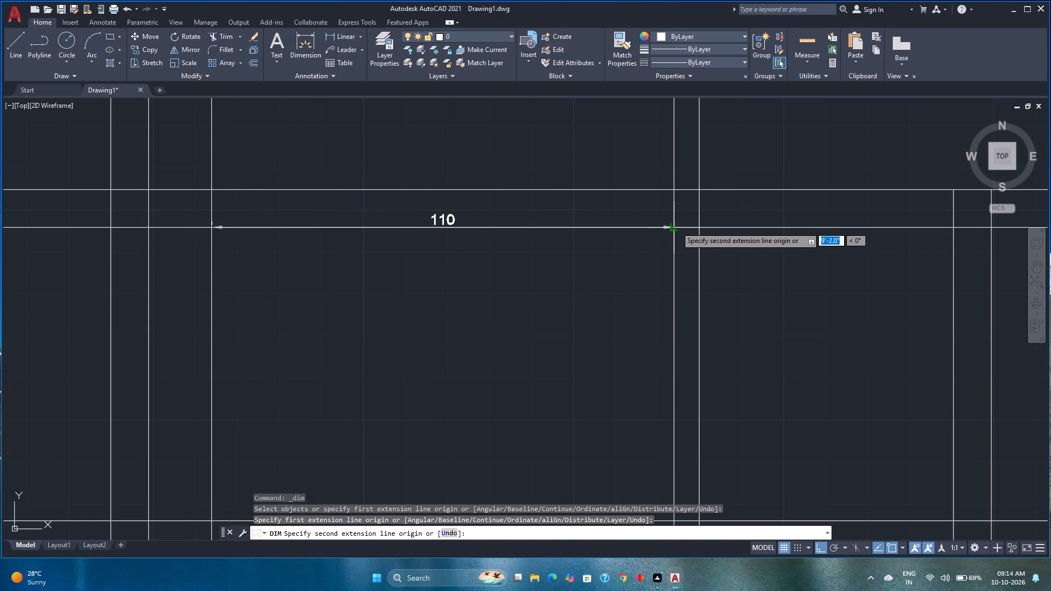
key(Escape)
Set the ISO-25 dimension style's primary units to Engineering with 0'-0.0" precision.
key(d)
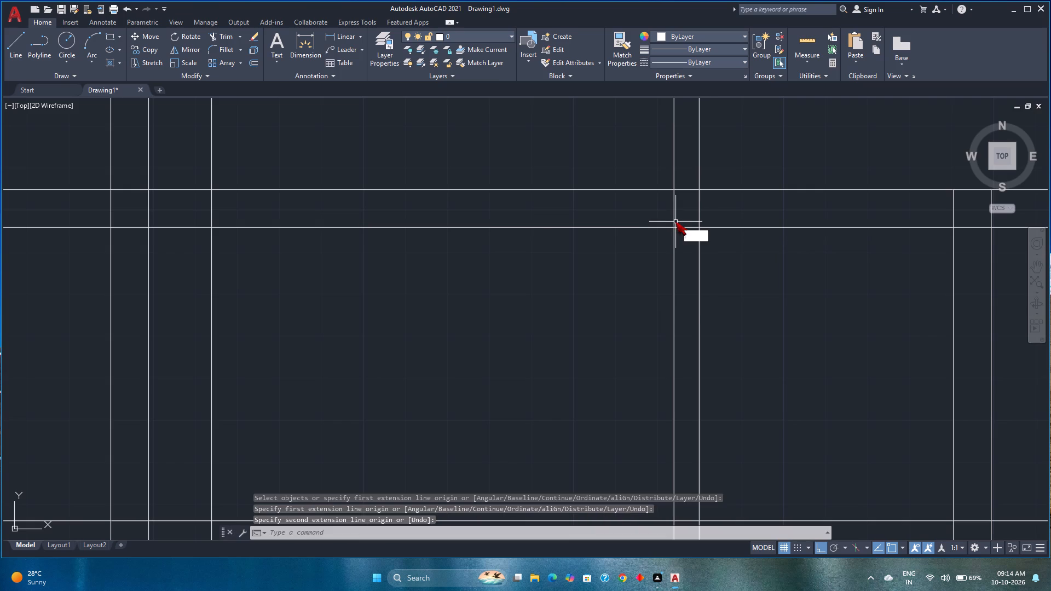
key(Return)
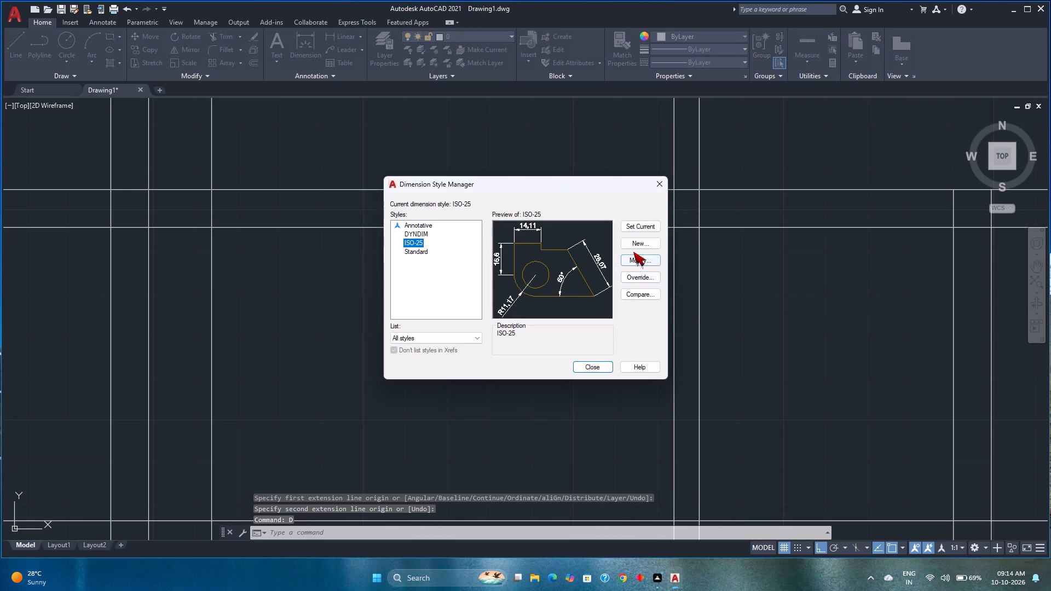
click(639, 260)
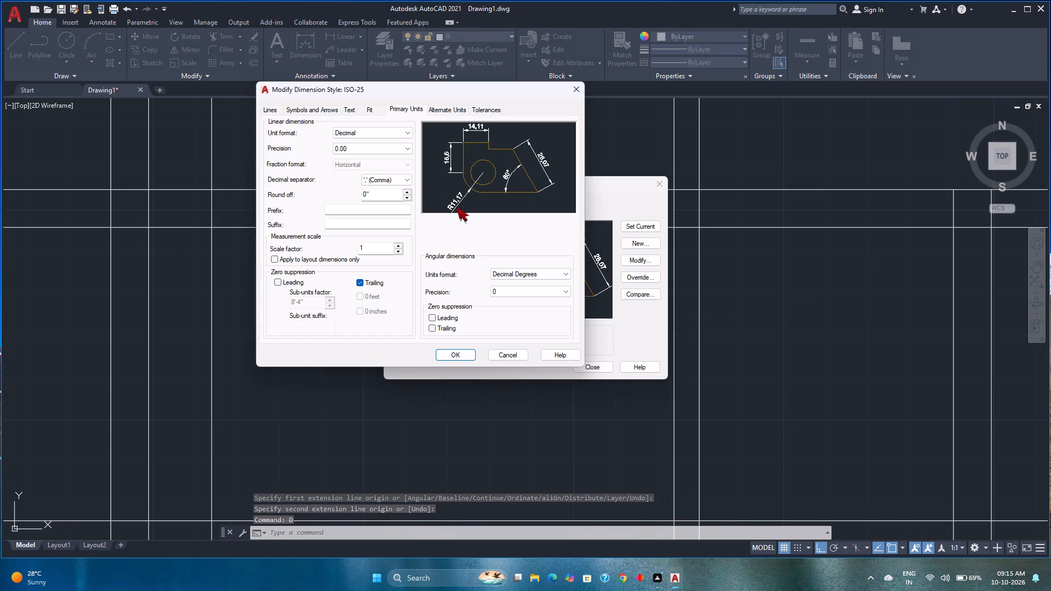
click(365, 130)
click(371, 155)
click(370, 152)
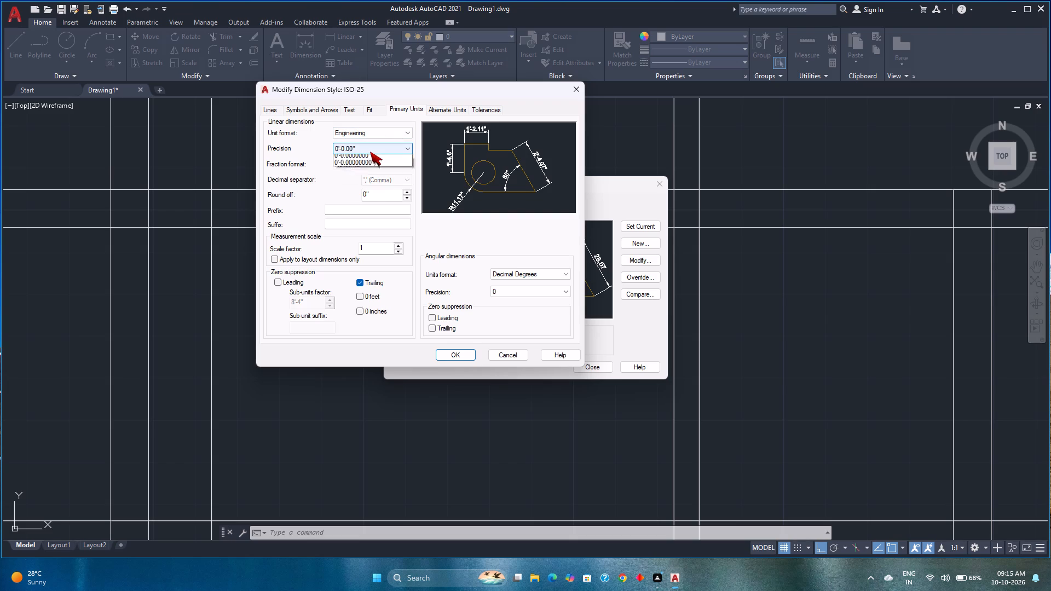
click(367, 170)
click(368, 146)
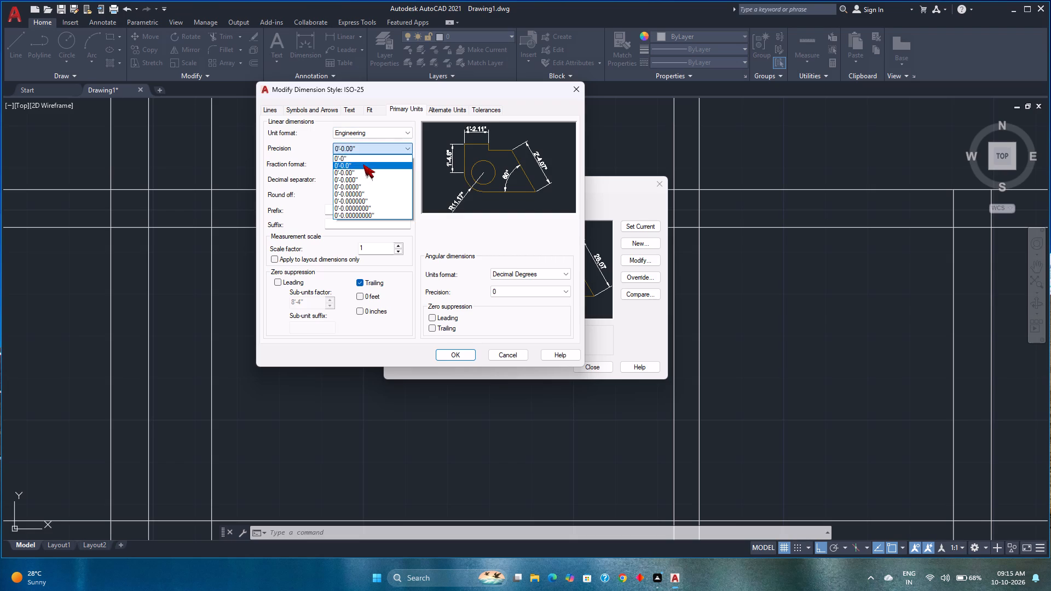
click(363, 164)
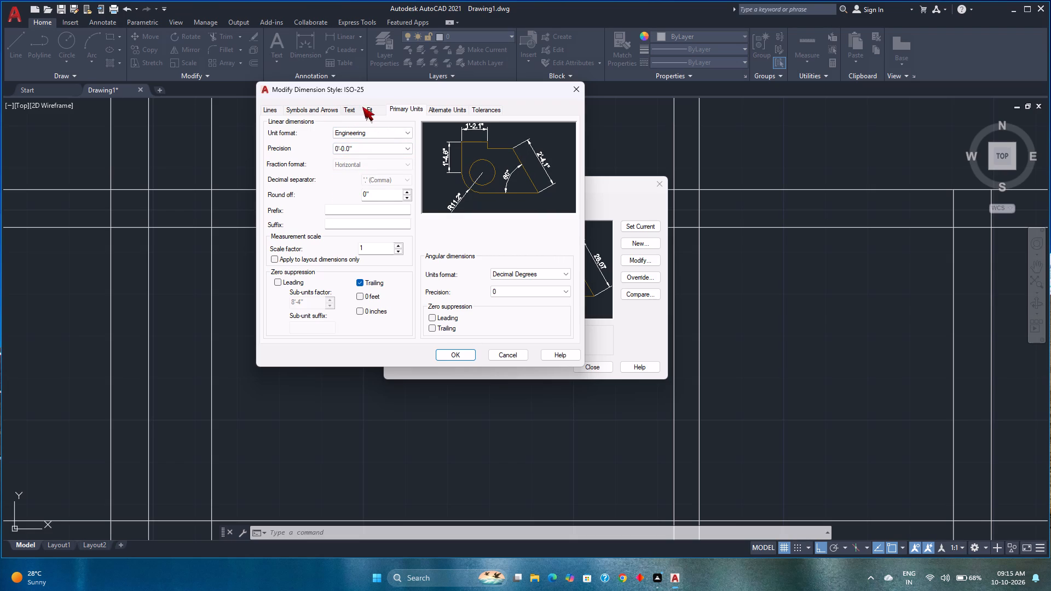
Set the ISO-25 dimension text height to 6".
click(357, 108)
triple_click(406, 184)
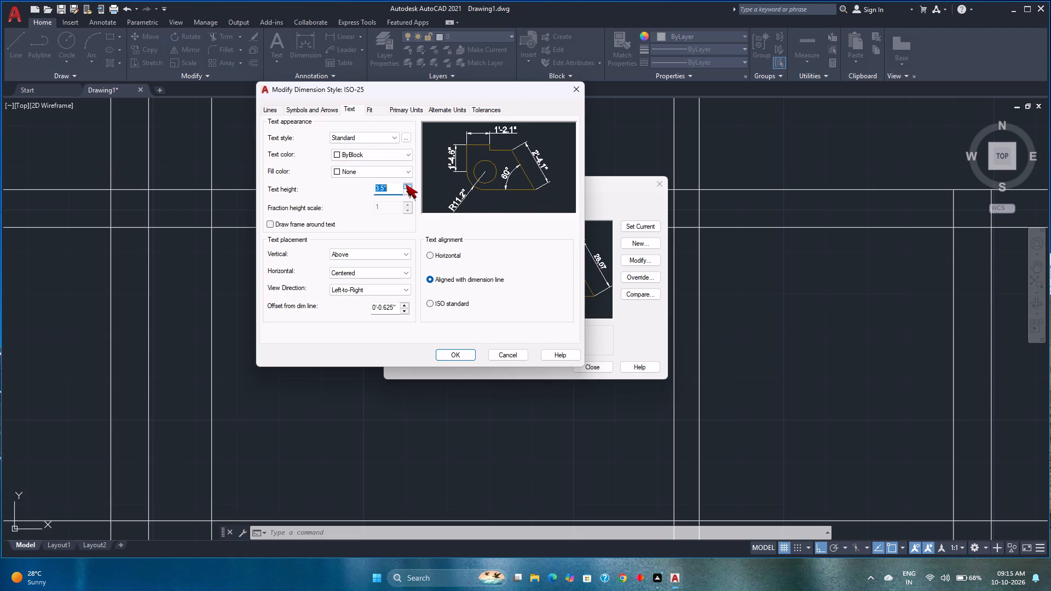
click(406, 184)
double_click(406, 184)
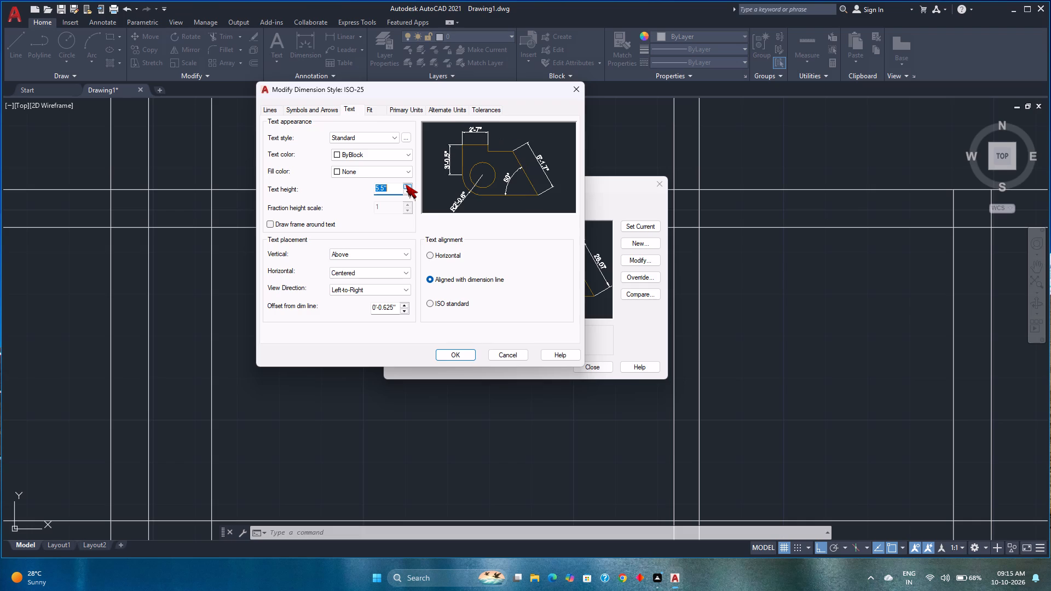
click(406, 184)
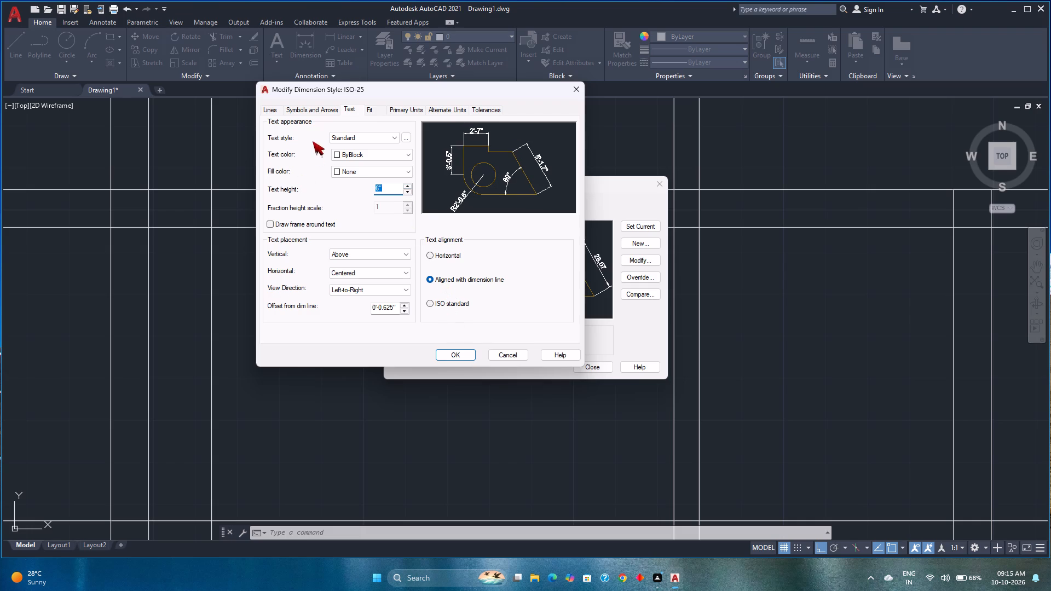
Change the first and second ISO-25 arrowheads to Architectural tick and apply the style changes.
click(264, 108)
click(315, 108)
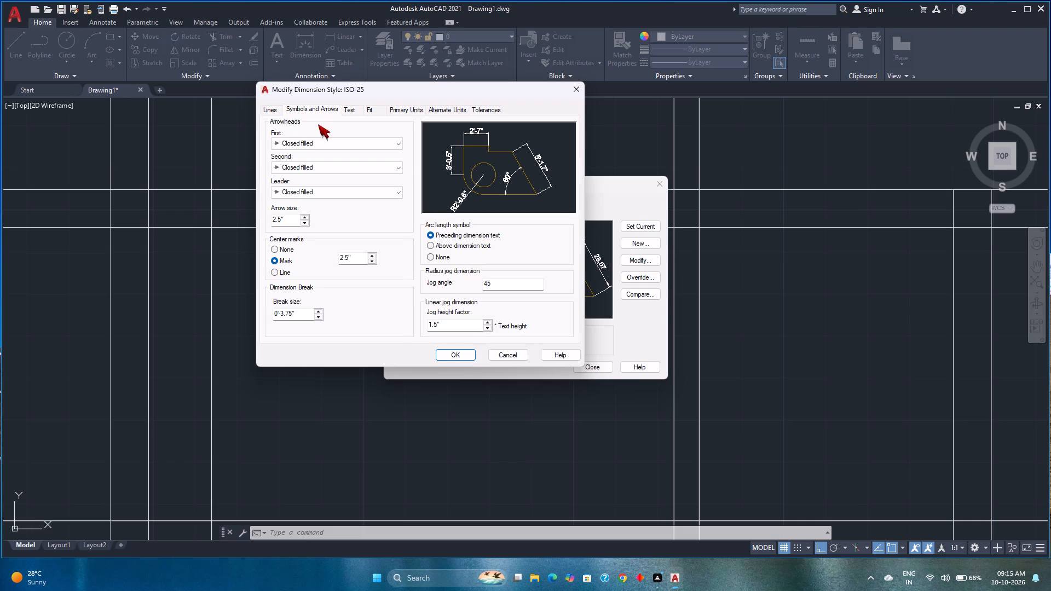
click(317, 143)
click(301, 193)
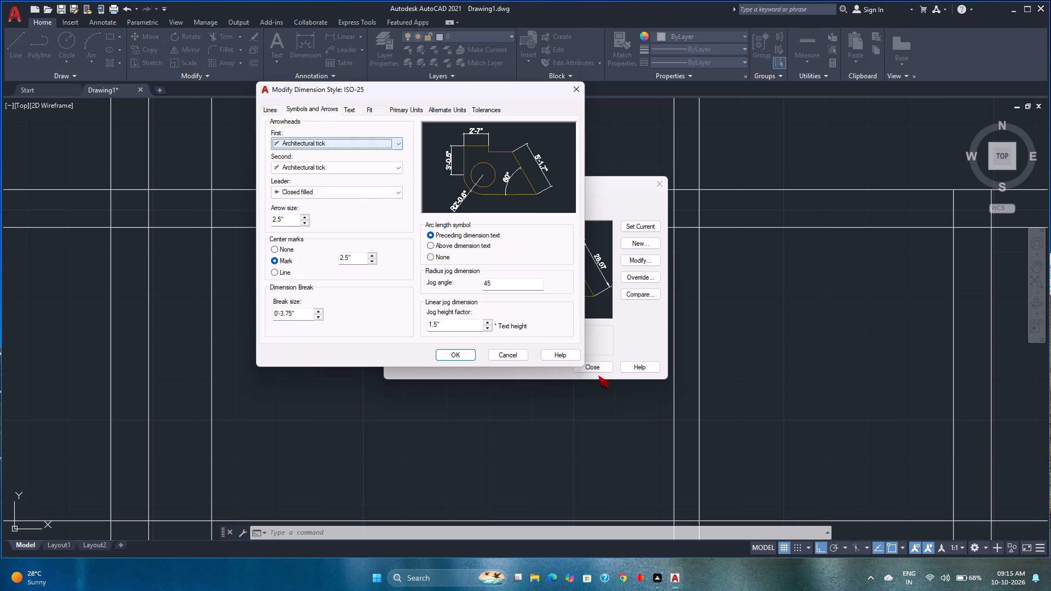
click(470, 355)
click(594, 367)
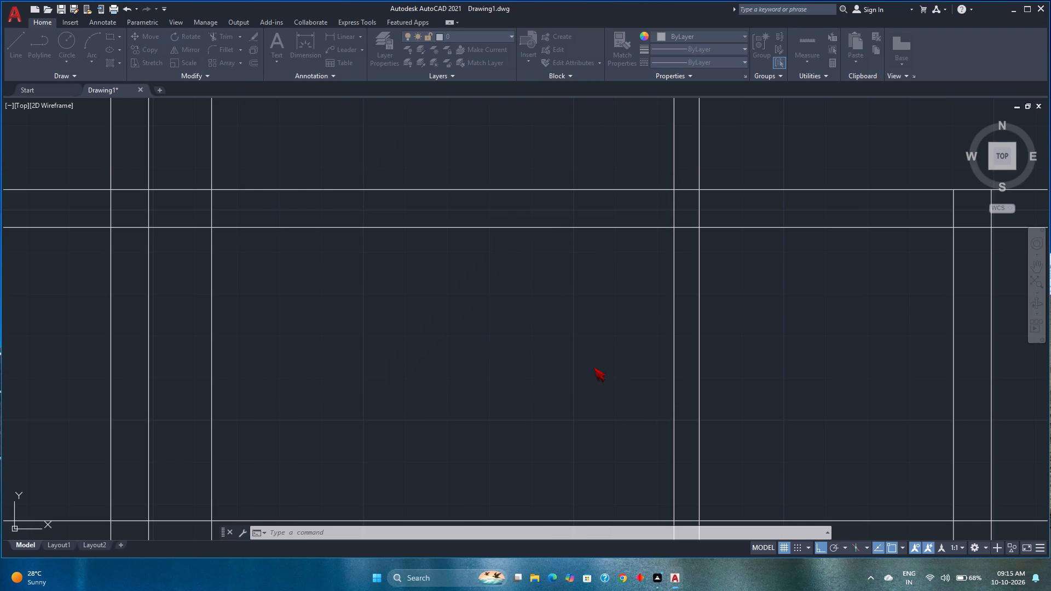
Measure the gap between the line beside the second interior wall and the new division wall with a trial dimension.
click(310, 45)
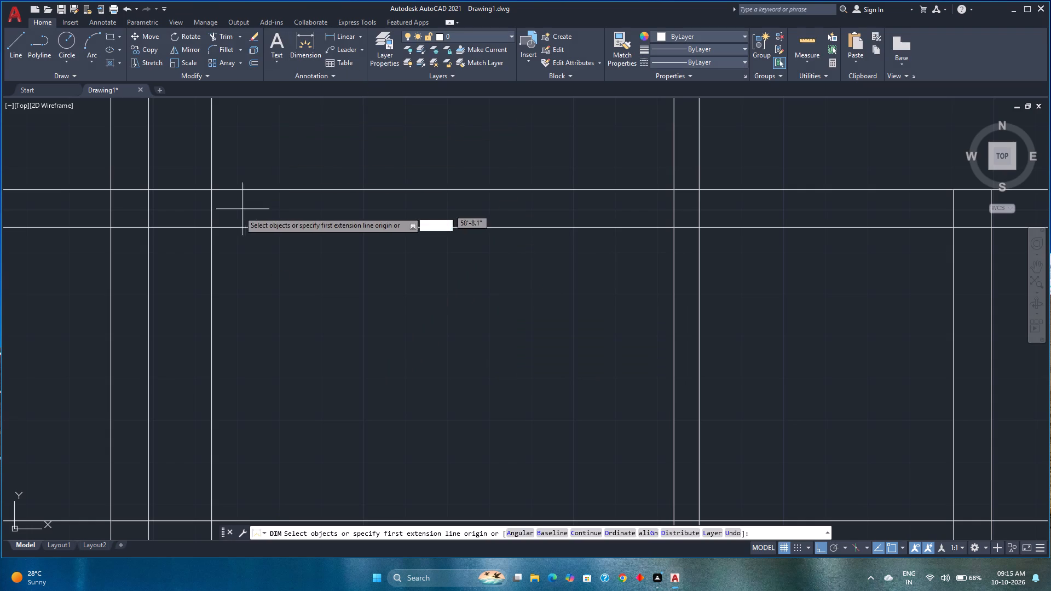
click(210, 228)
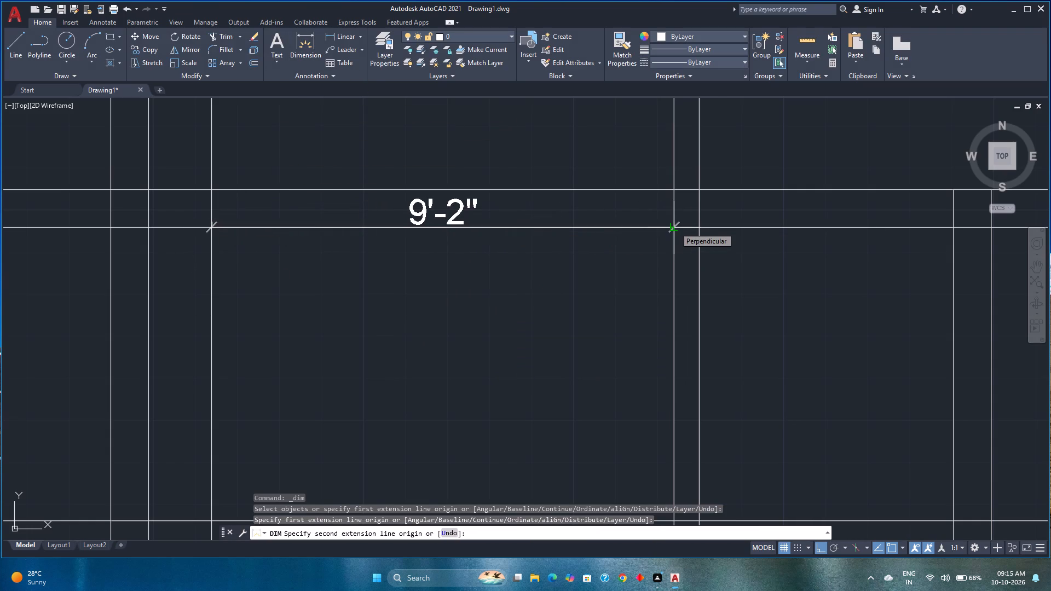
key(Escape)
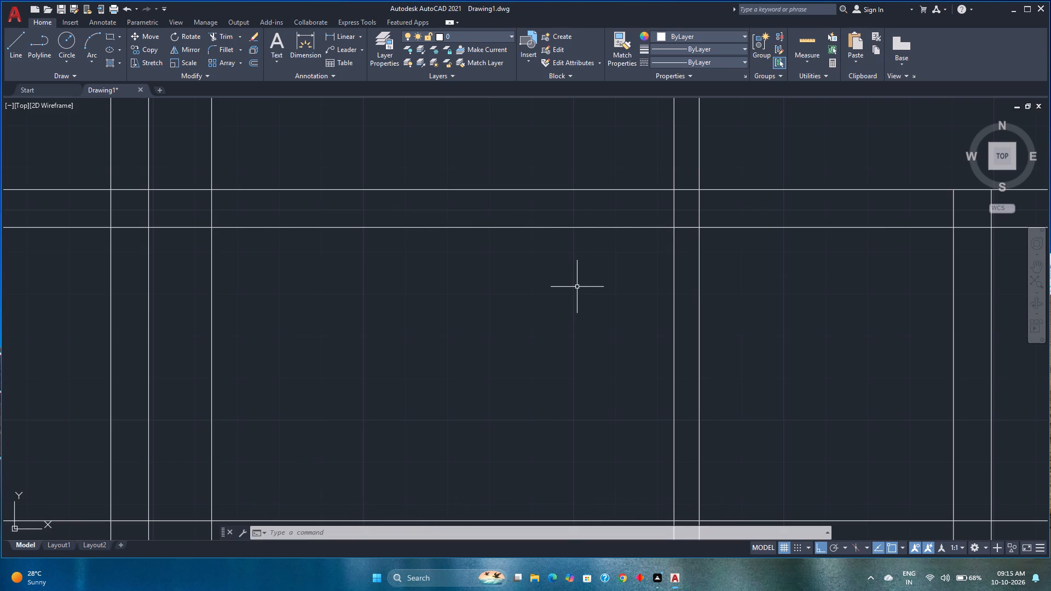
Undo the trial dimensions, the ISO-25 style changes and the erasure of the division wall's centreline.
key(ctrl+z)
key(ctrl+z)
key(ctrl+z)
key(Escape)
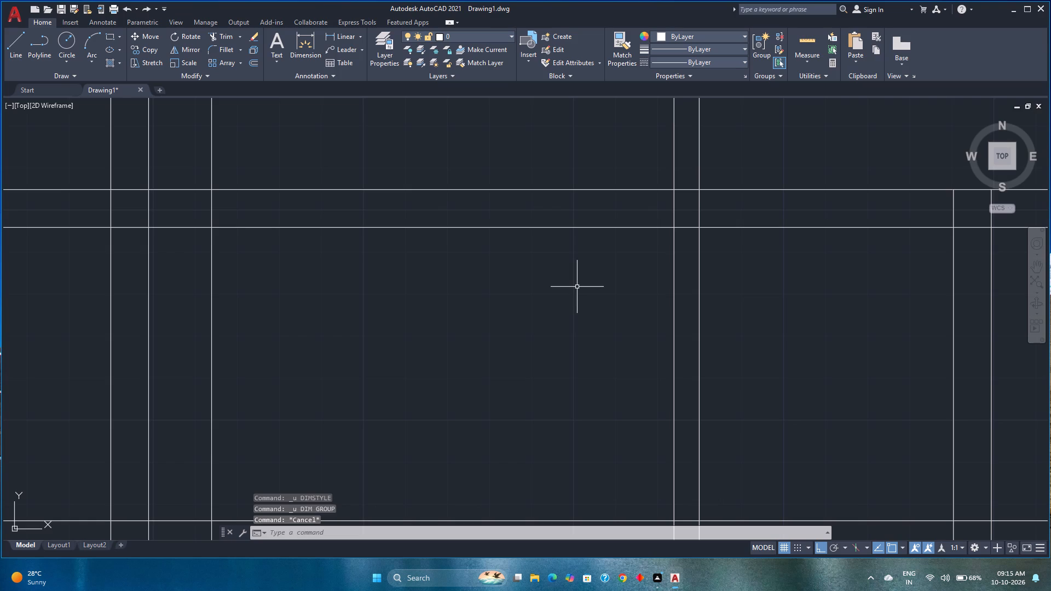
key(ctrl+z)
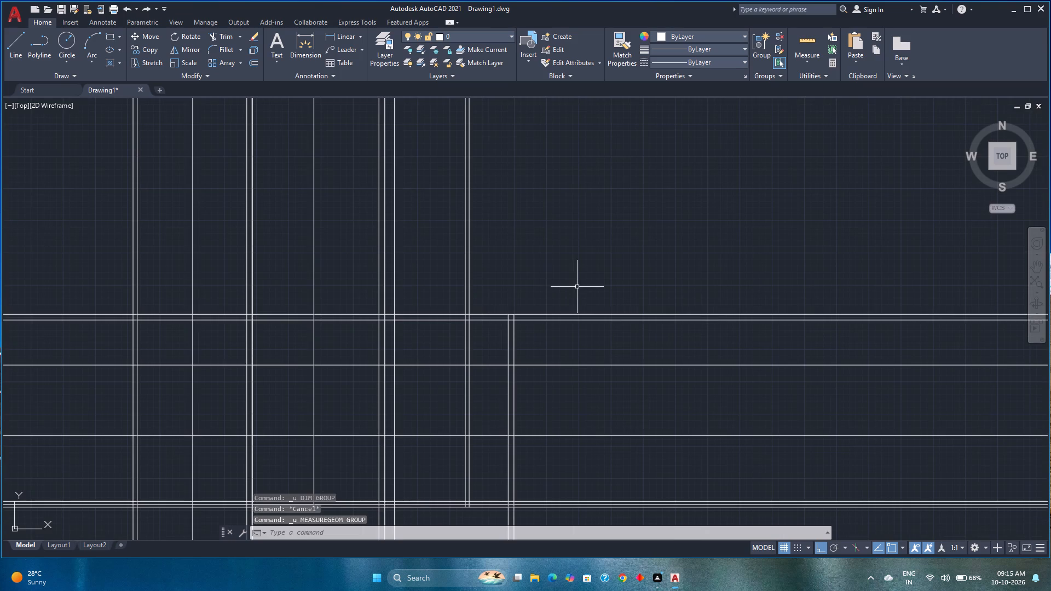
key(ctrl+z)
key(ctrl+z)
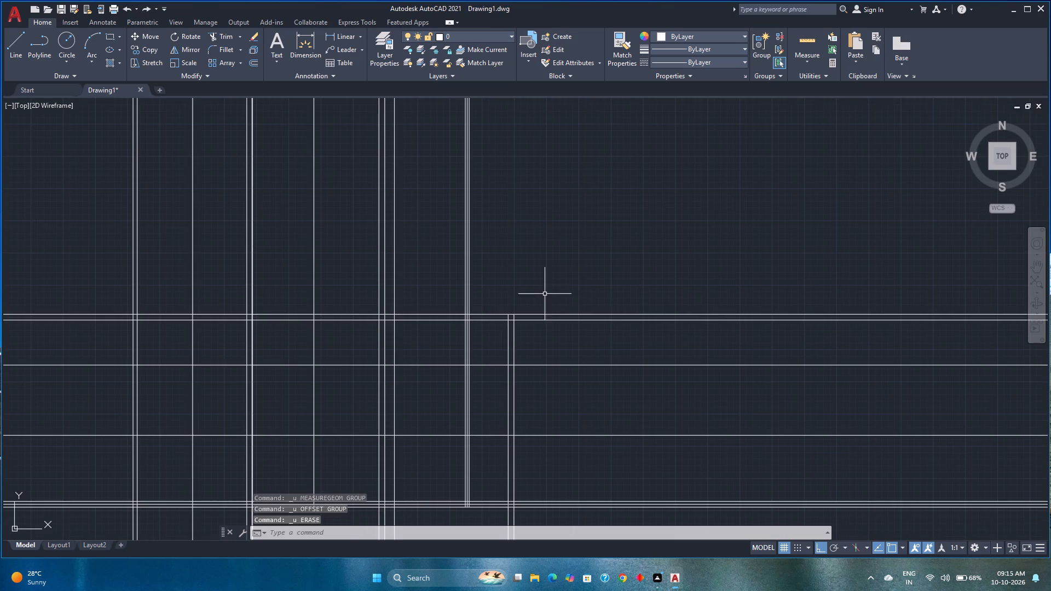
Set the ISO-25 dimension style's linear units to Engineering format with a precision of one decimal place.
scroll(441, 320, up, 4)
middle_drag(455, 320, 531, 316)
scroll(531, 316, up, 1)
scroll(534, 254, down, 1)
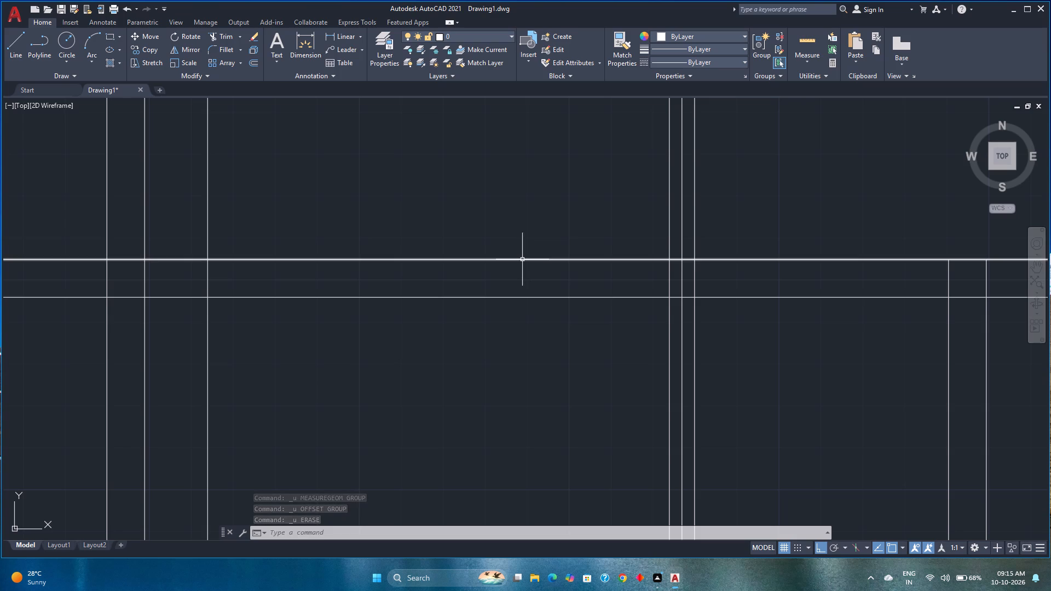
key(d)
key(Return)
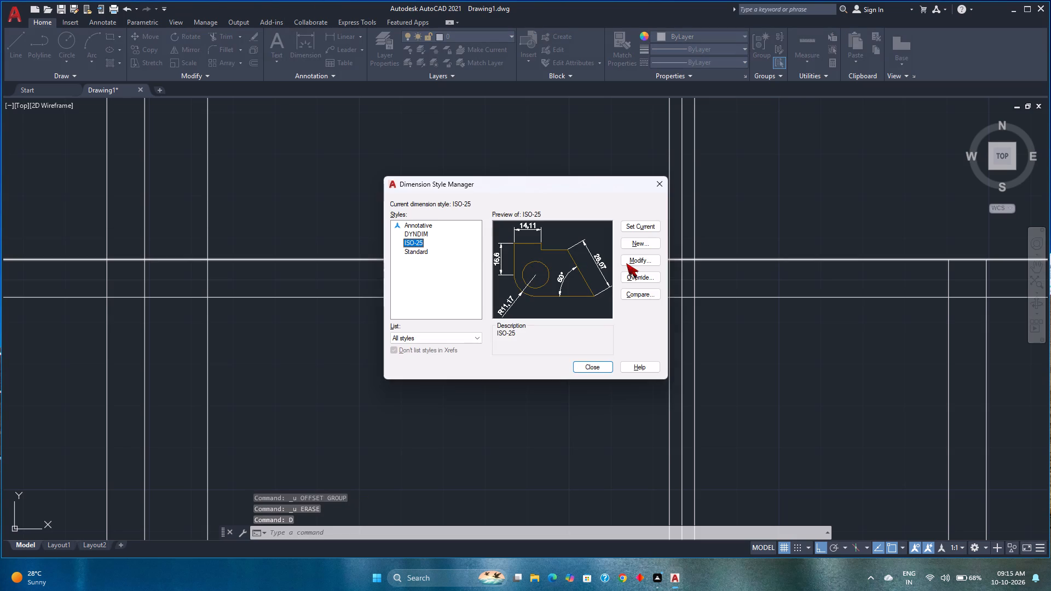
click(627, 263)
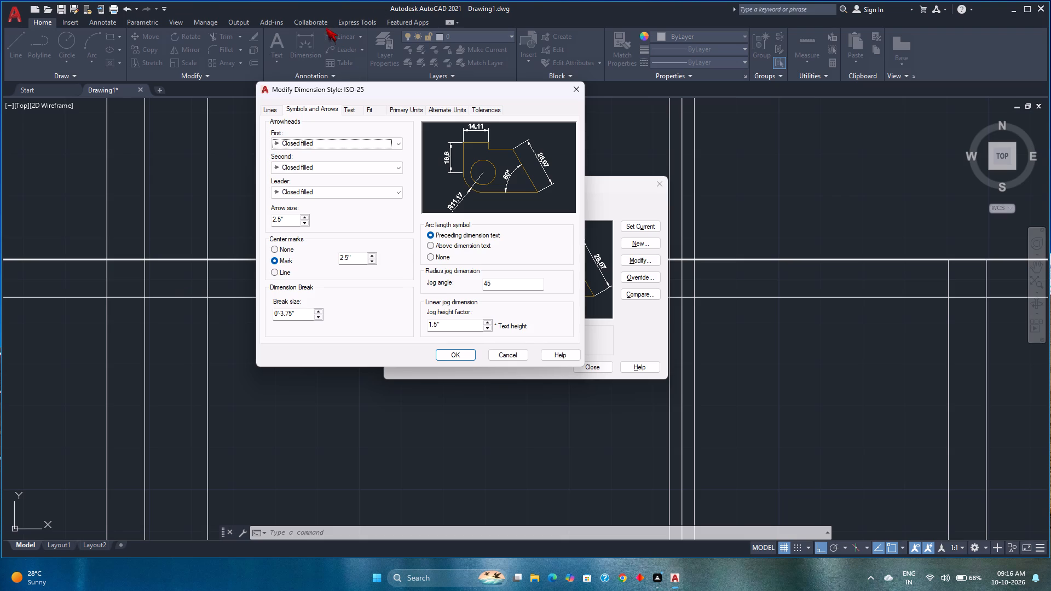
click(402, 108)
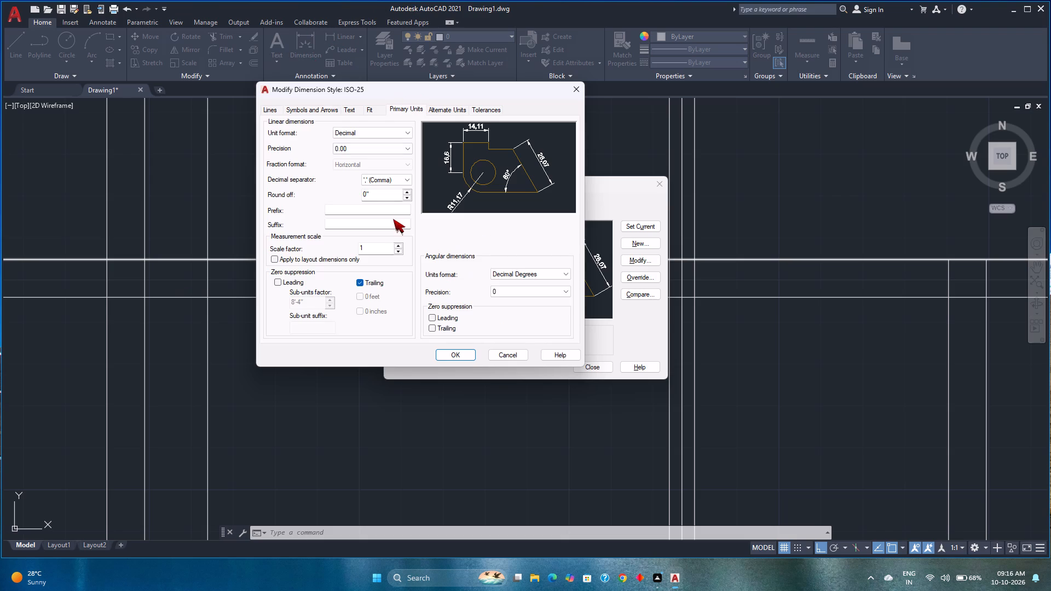
click(367, 137)
click(362, 155)
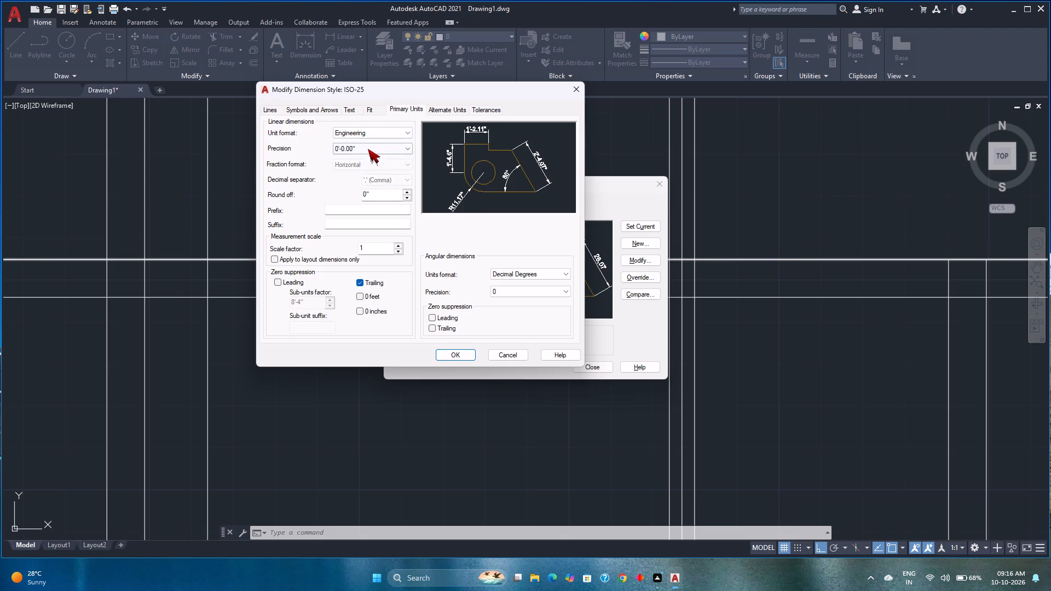
click(368, 149)
click(367, 165)
Change the first and second ISO-25 arrowheads to Architectural tick, apply the style changes and close the style manager.
click(307, 105)
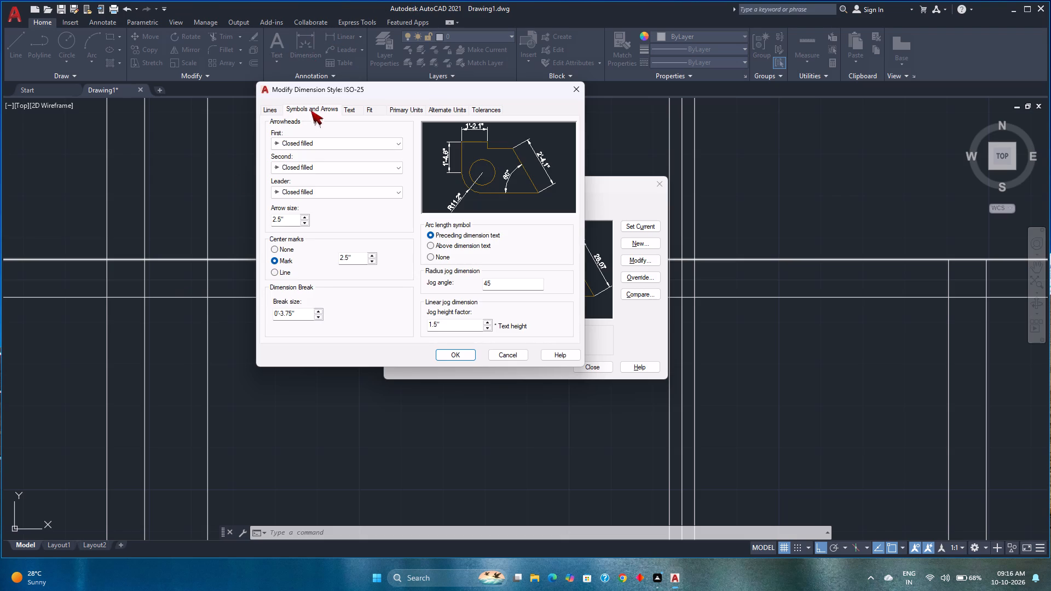
click(312, 144)
click(311, 194)
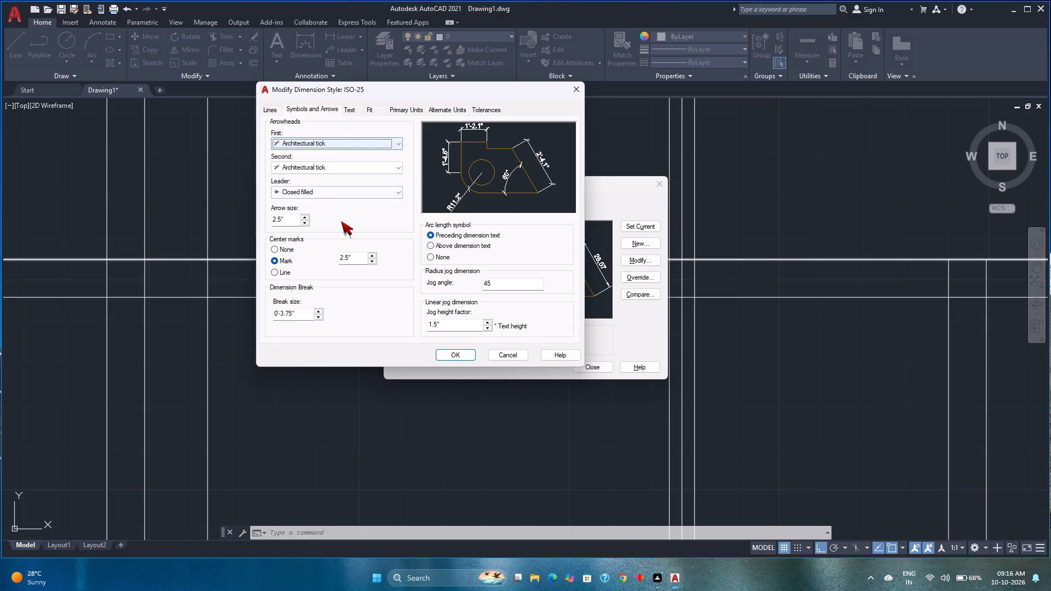
click(450, 359)
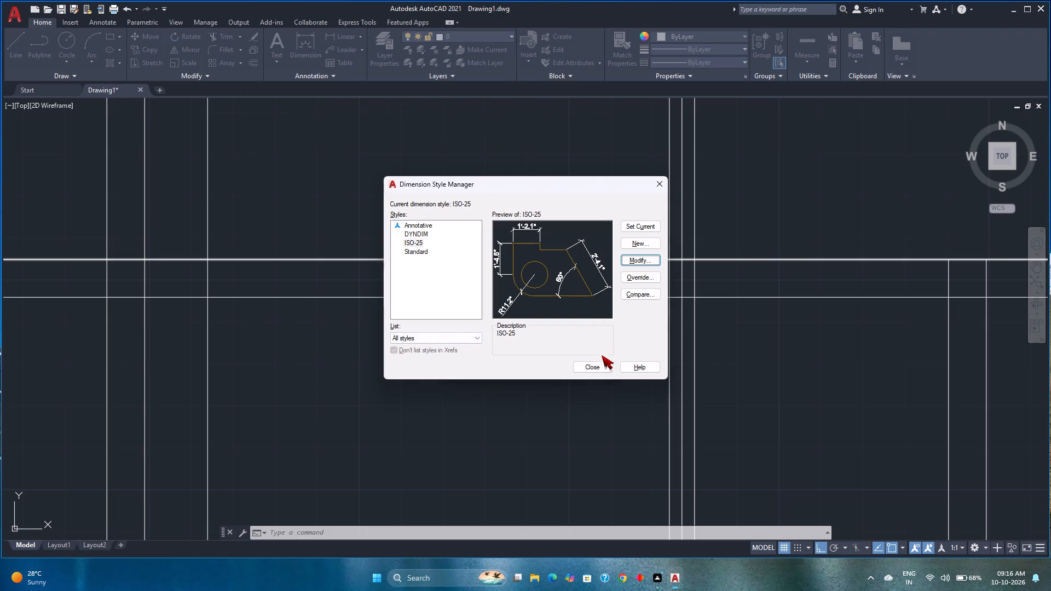
click(600, 363)
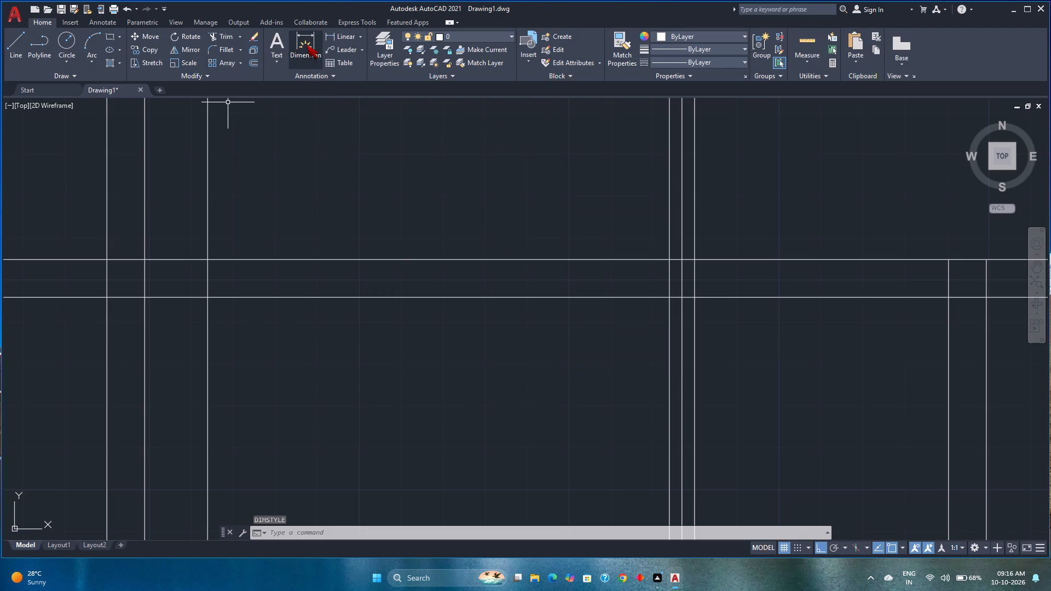
Measure from the division wall's centreline to the vertical line beside the second interior wall with a trial dimension.
click(307, 45)
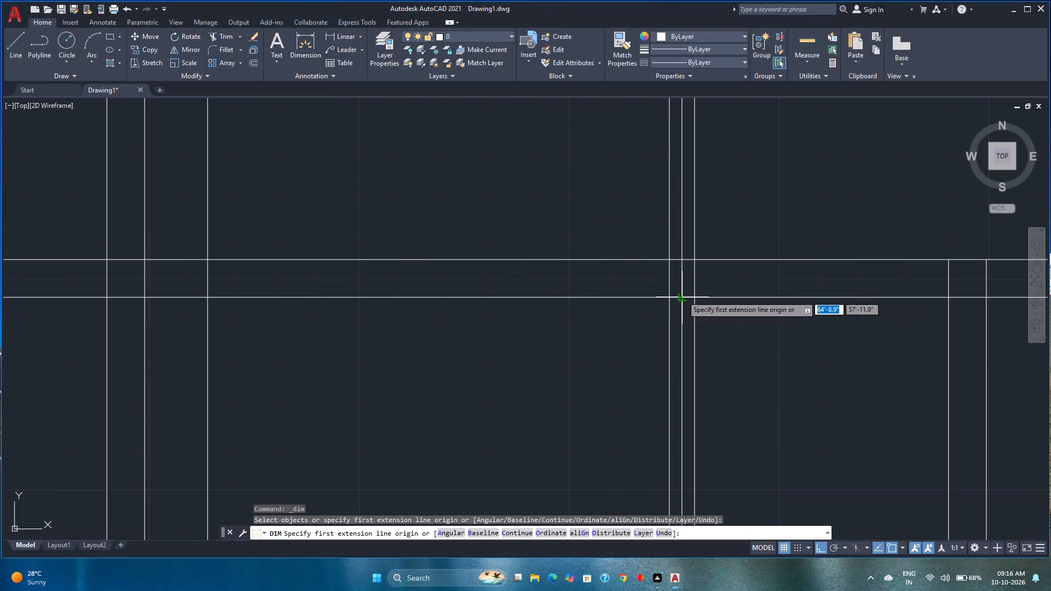
click(682, 298)
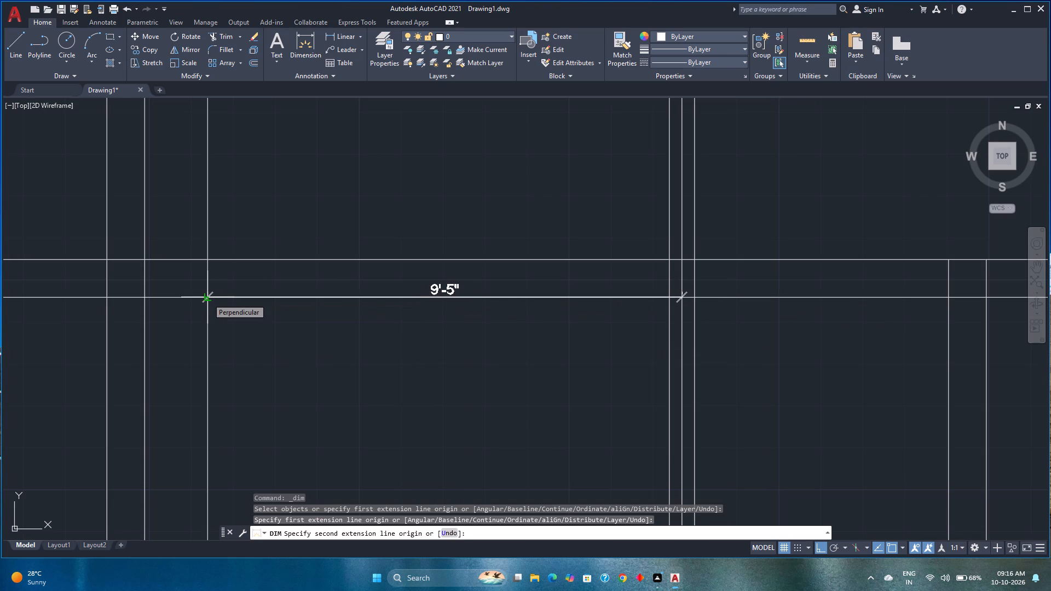
key(Escape)
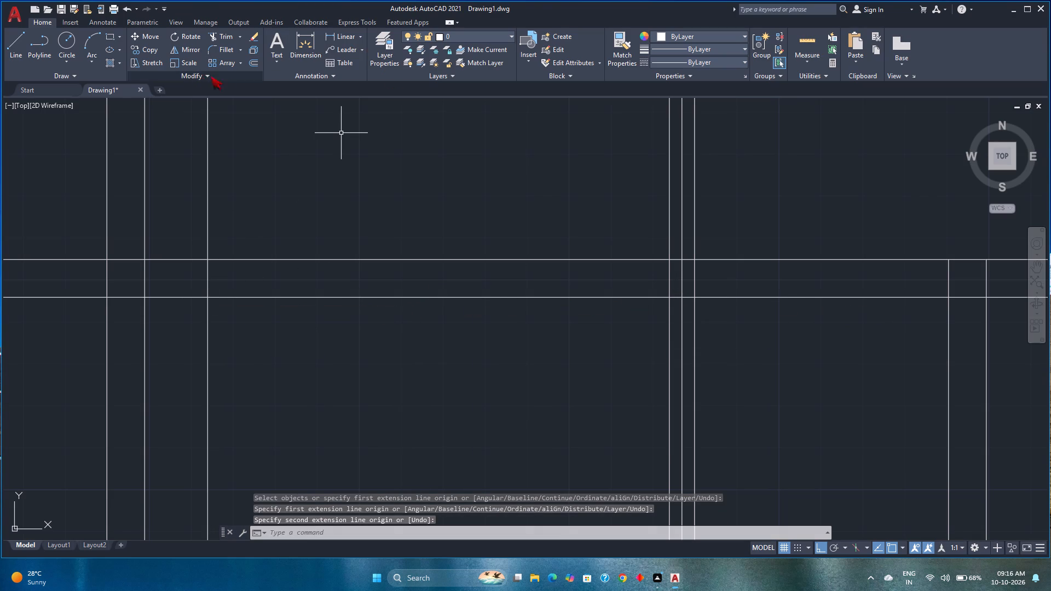
Offset the vertical line beside the second interior wall by 4.5" to both sides.
click(253, 63)
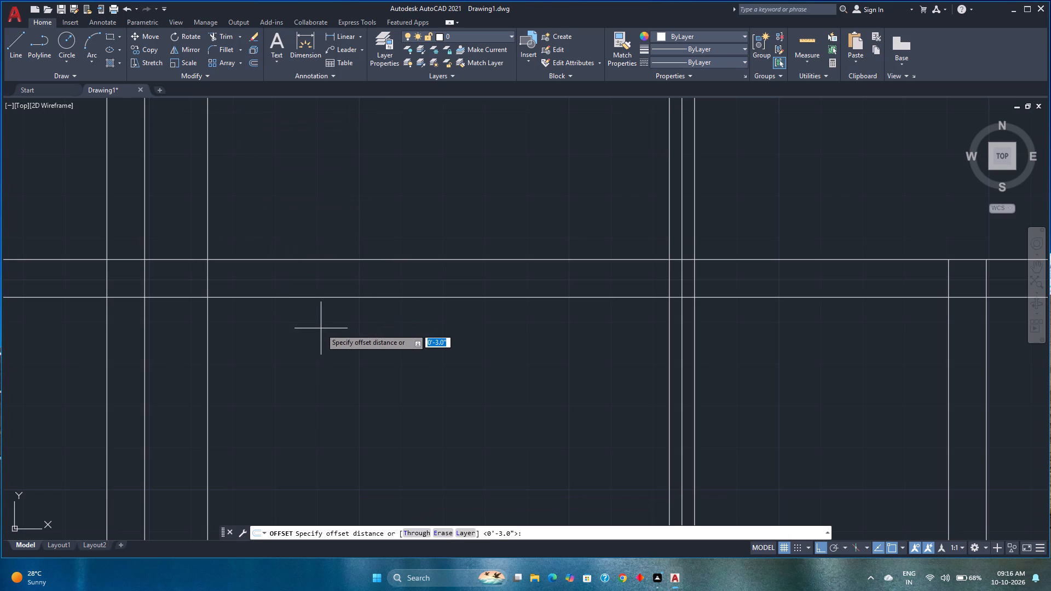
text(4.5)
key(Return)
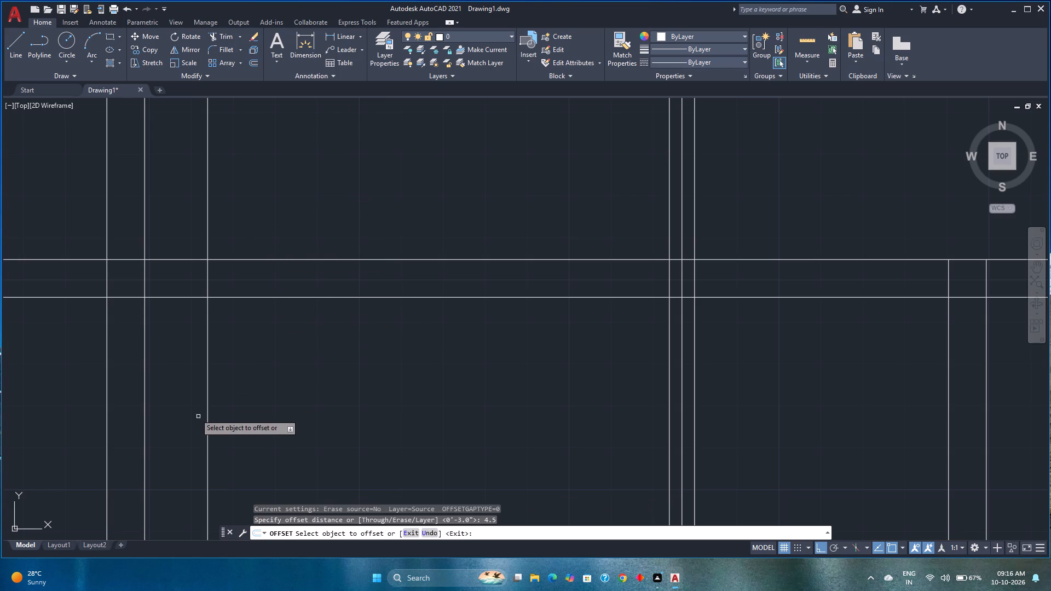
click(207, 374)
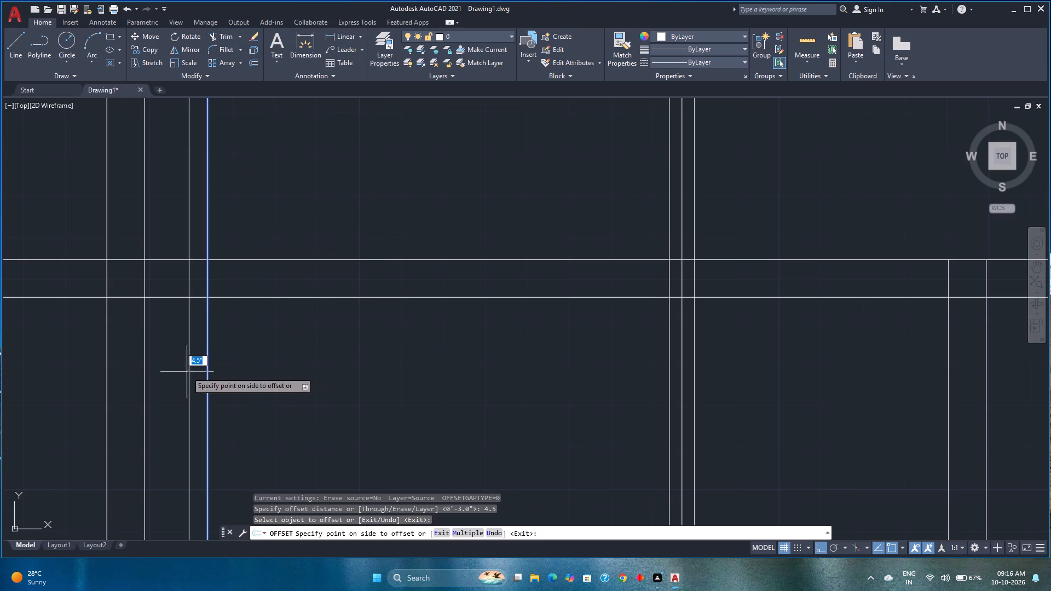
click(178, 372)
click(208, 373)
click(286, 380)
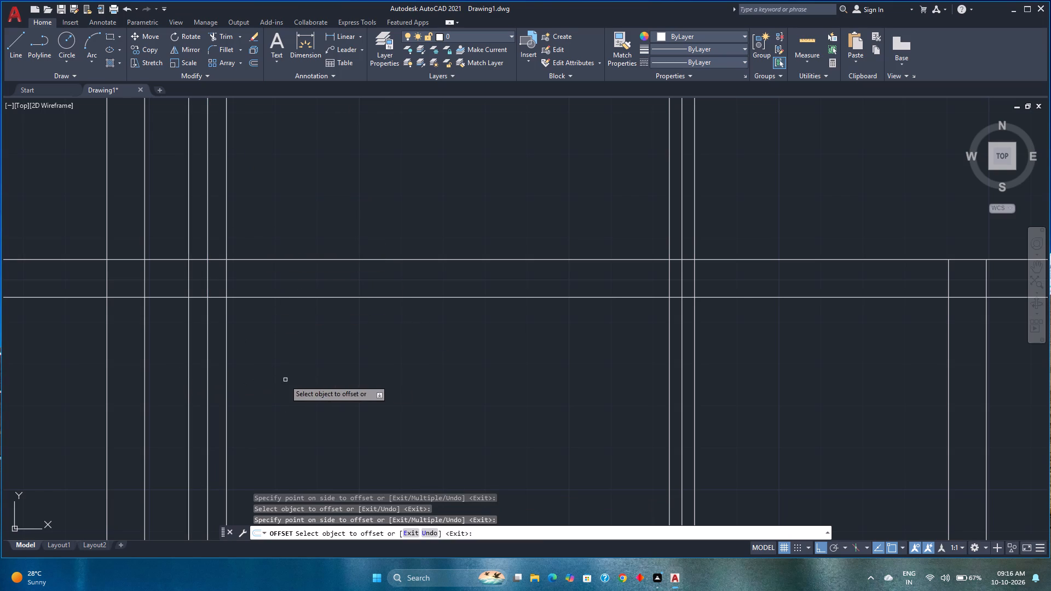
key(space)
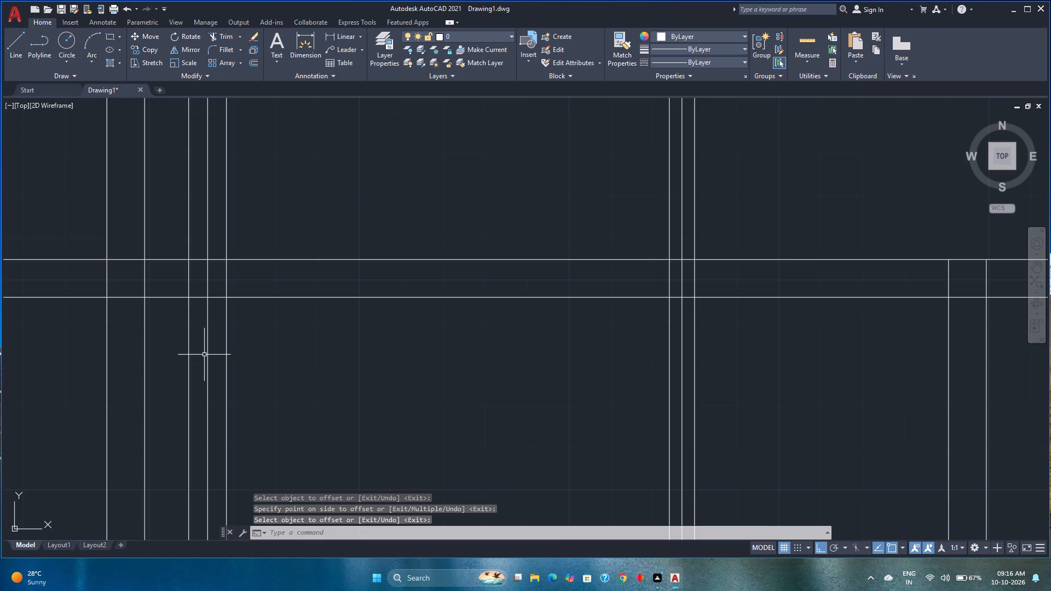
Erase the centreline between the two closely spaced faces of the division wall.
click(207, 351)
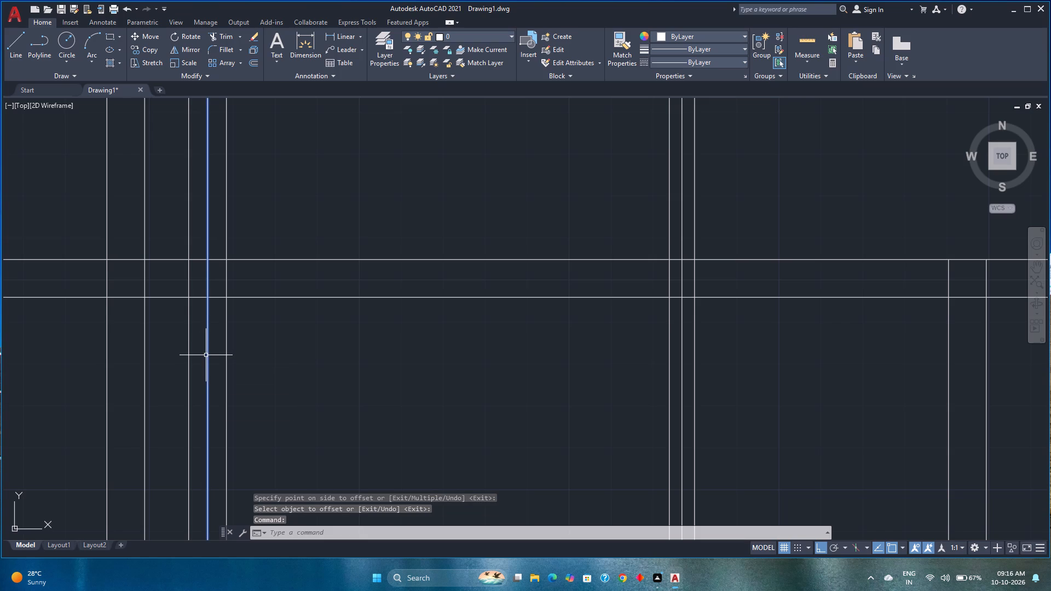
scroll(207, 360, down, 1)
middle_drag(207, 361, 271, 386)
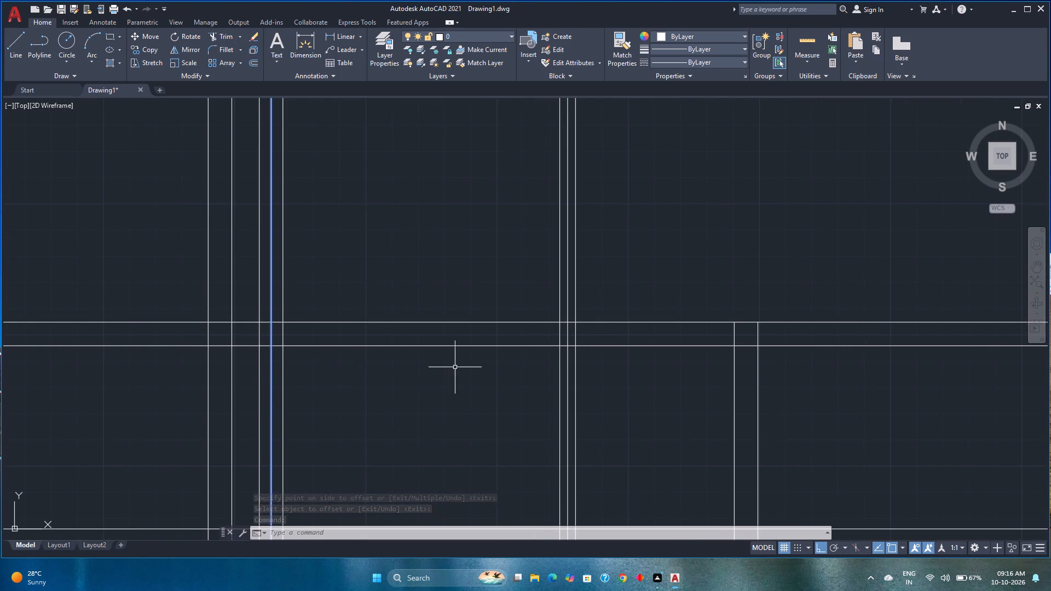
click(568, 366)
key(Escape)
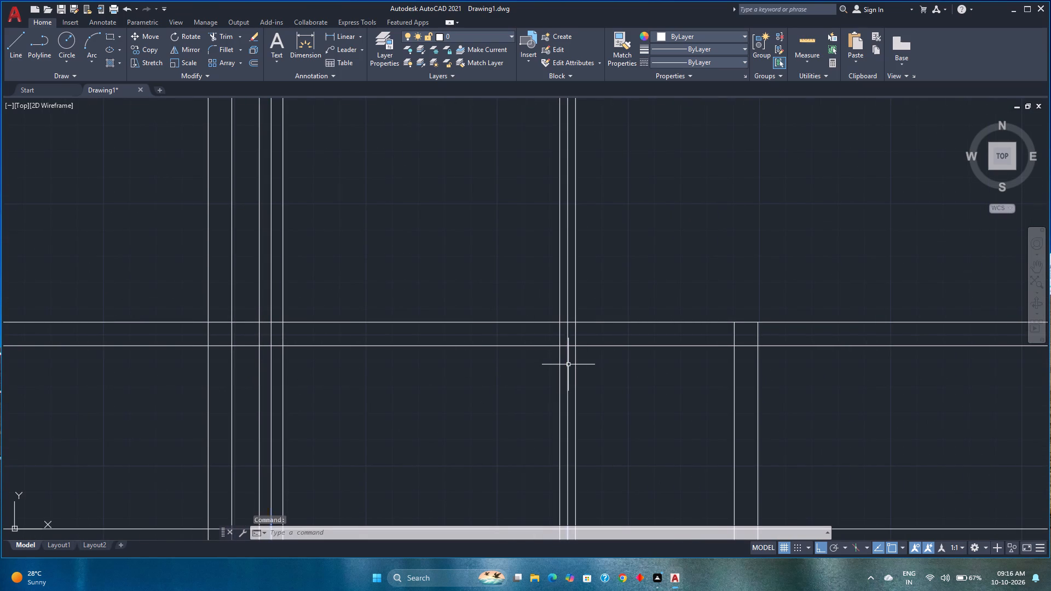
click(569, 364)
click(564, 364)
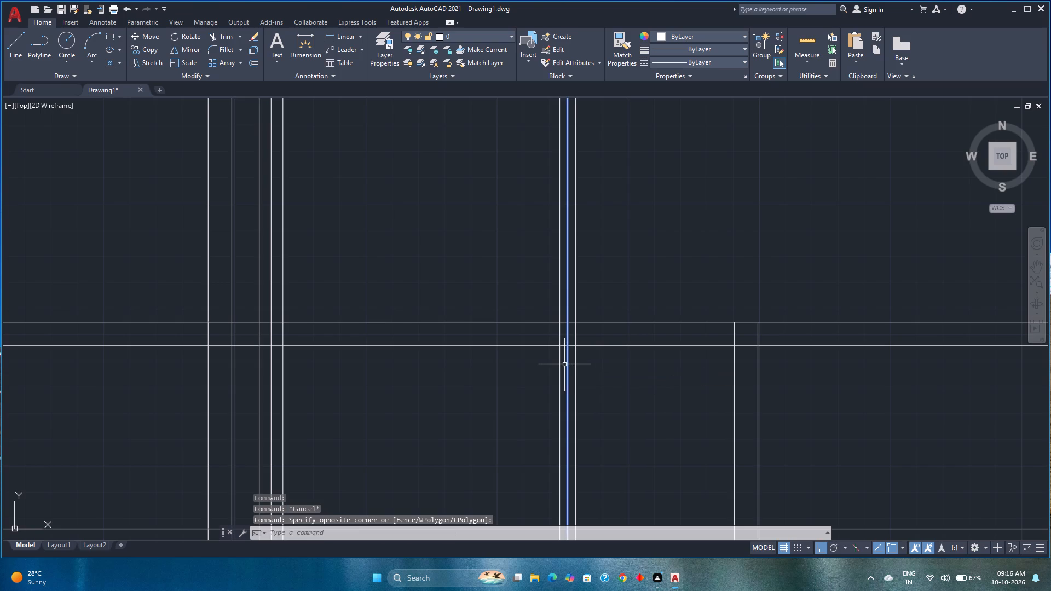
key(Delete)
Offset the single vertical line between the first and second interior walls by 4.5" to both sides.
scroll(289, 383, up, 1)
middle_drag(289, 383, 639, 399)
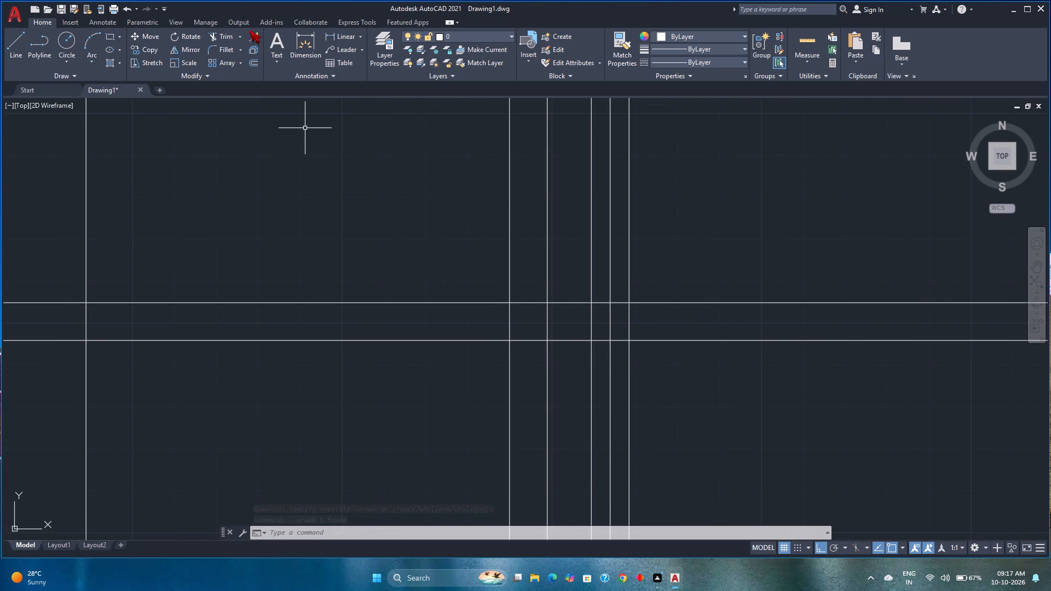
click(256, 56)
click(256, 60)
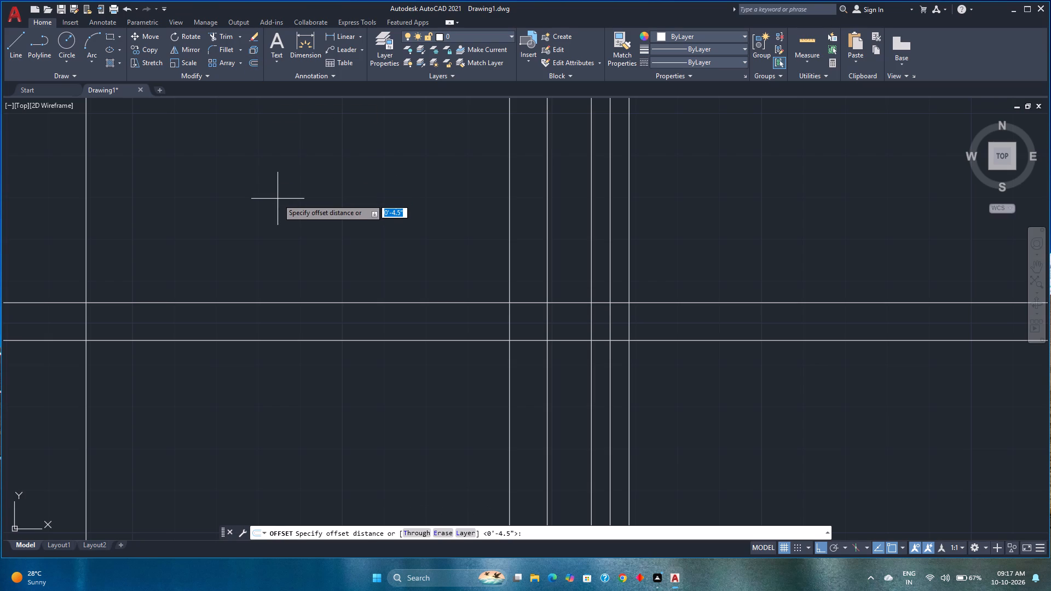
key(Return)
click(86, 256)
click(49, 256)
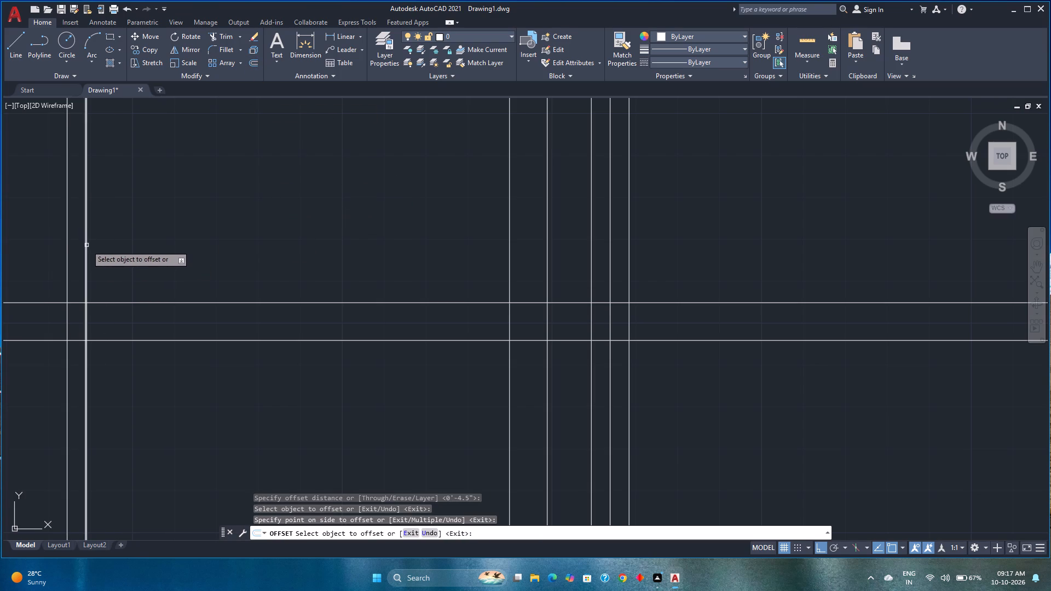
click(86, 245)
click(163, 251)
key(space)
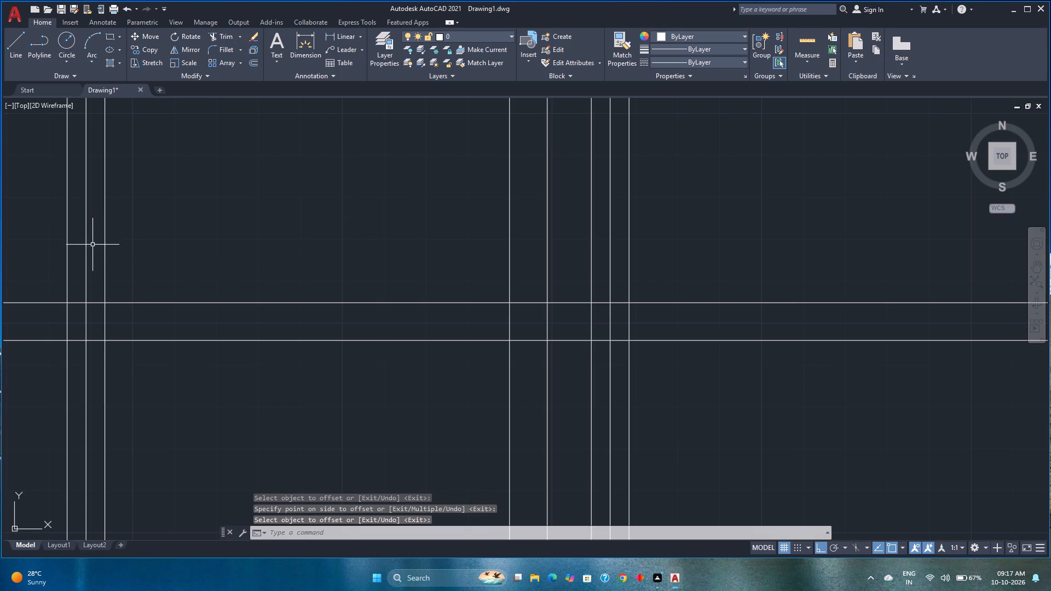
Erase the centreline of the new wall between the first and second interior walls.
click(90, 245)
click(82, 237)
key(Delete)
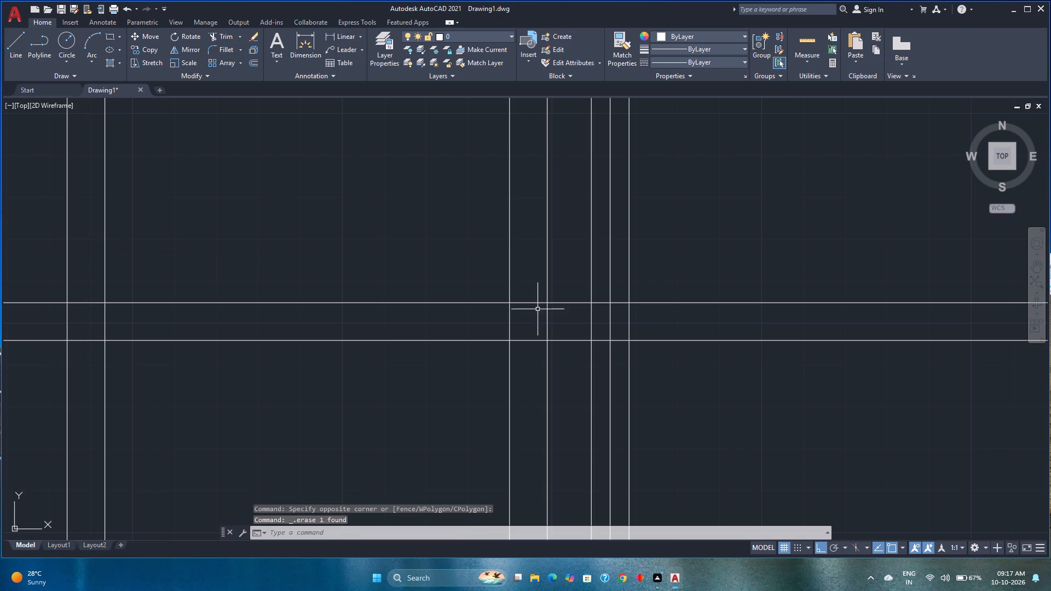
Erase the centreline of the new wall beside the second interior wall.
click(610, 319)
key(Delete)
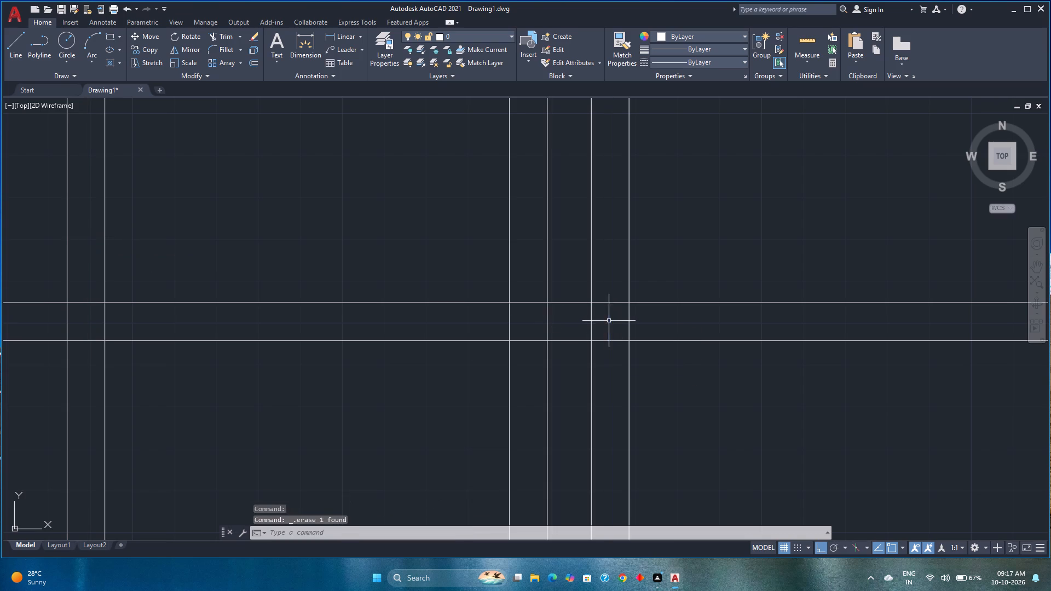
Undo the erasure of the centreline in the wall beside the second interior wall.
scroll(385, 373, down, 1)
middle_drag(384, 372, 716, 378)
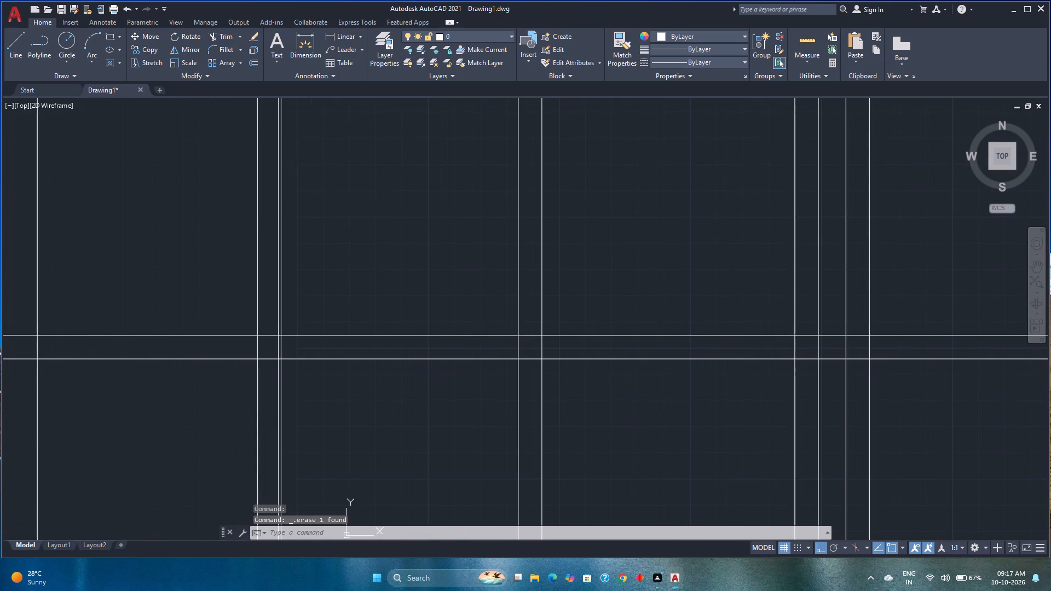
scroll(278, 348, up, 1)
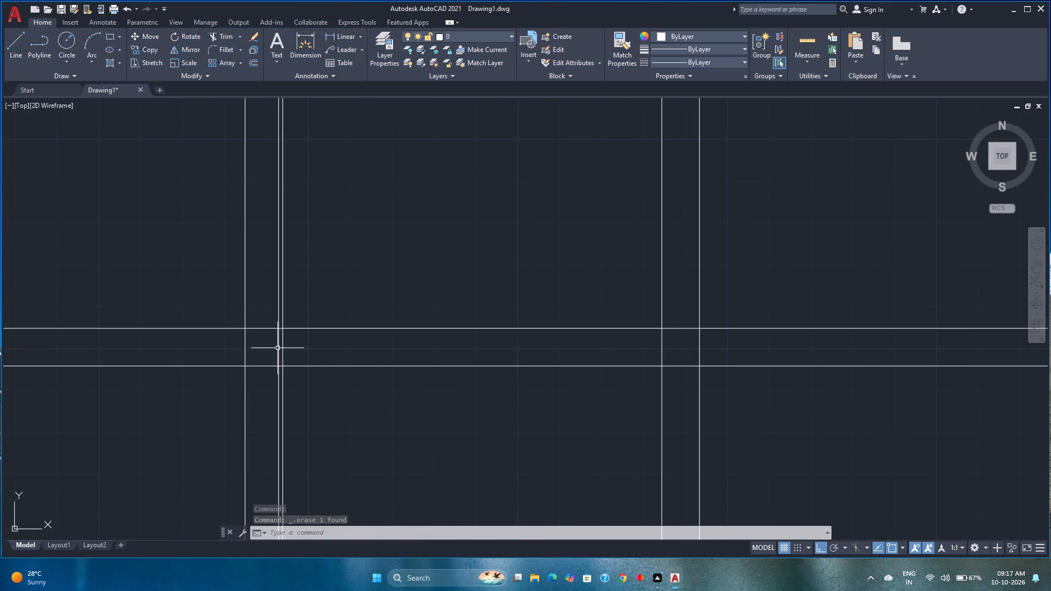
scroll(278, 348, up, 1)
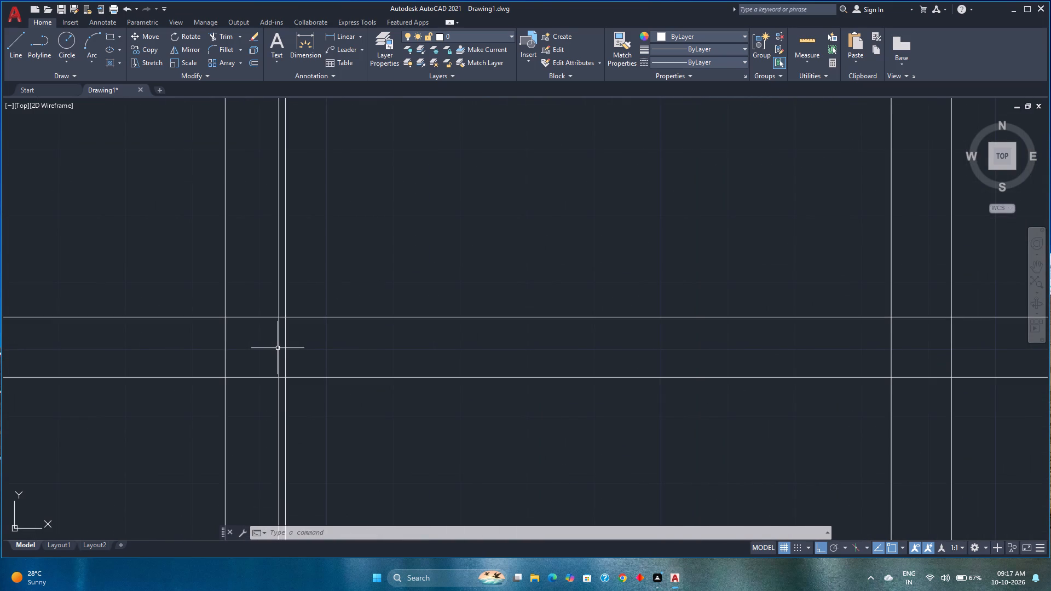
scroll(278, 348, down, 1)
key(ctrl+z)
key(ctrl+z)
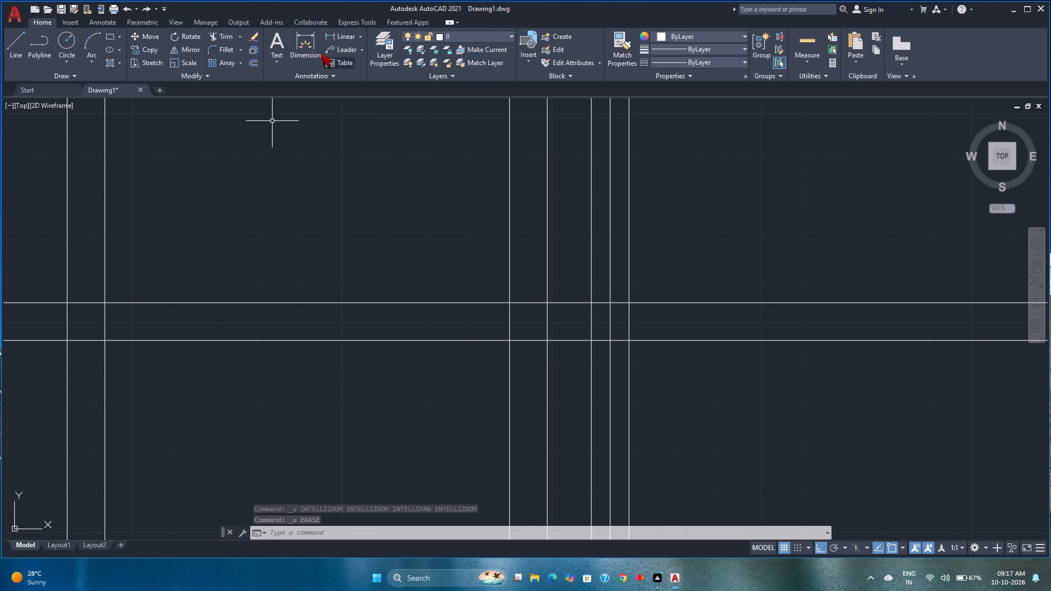
Check the spacing from the centreline of the wall beside the second interior wall to the neighbouring walls.
click(303, 42)
click(610, 340)
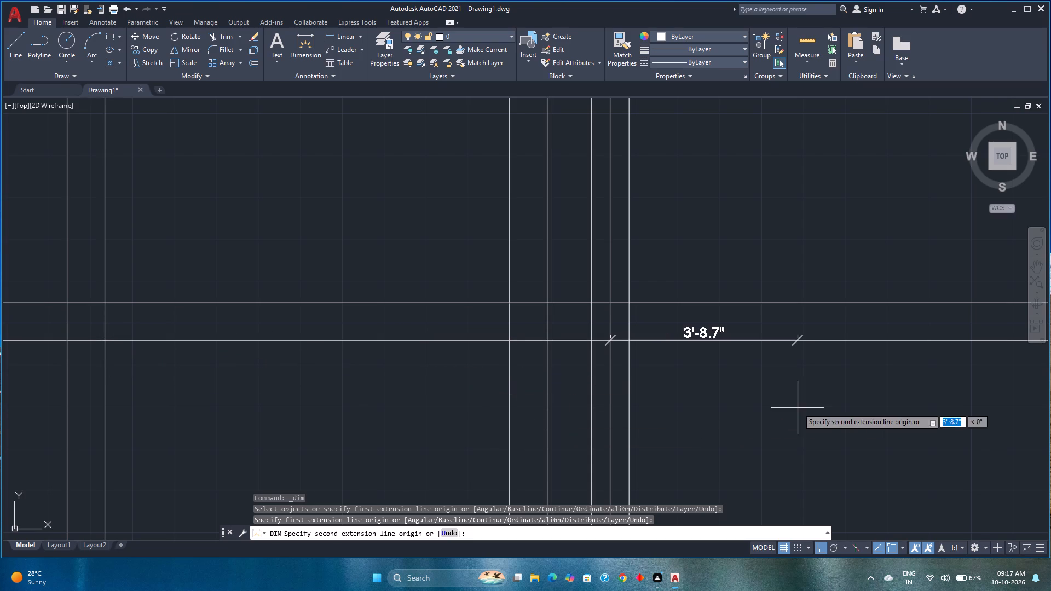
middle_drag(798, 408, 124, 376)
middle_click(124, 376)
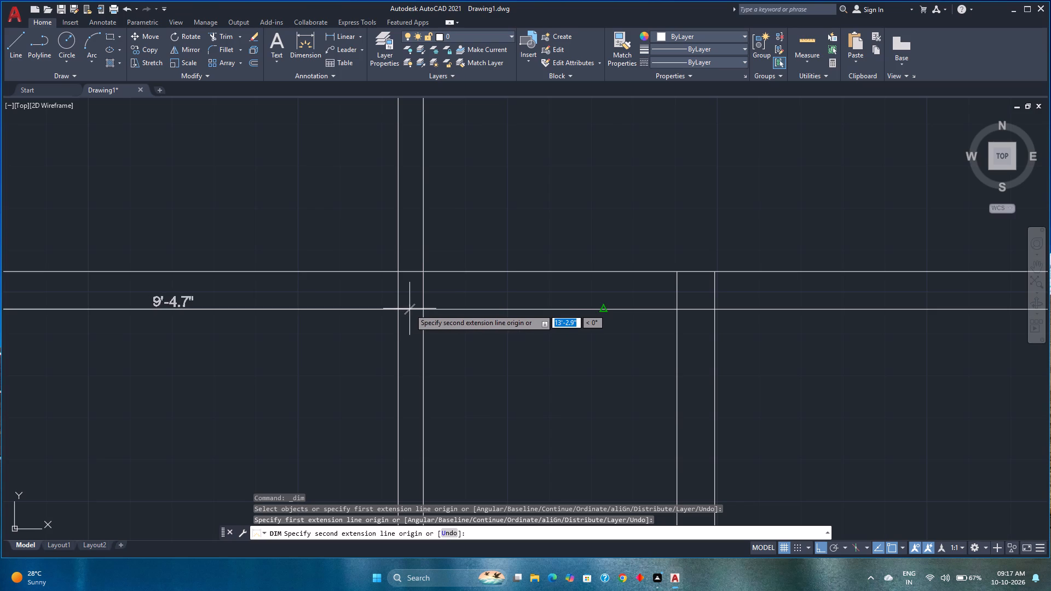
middle_drag(321, 337, 754, 360)
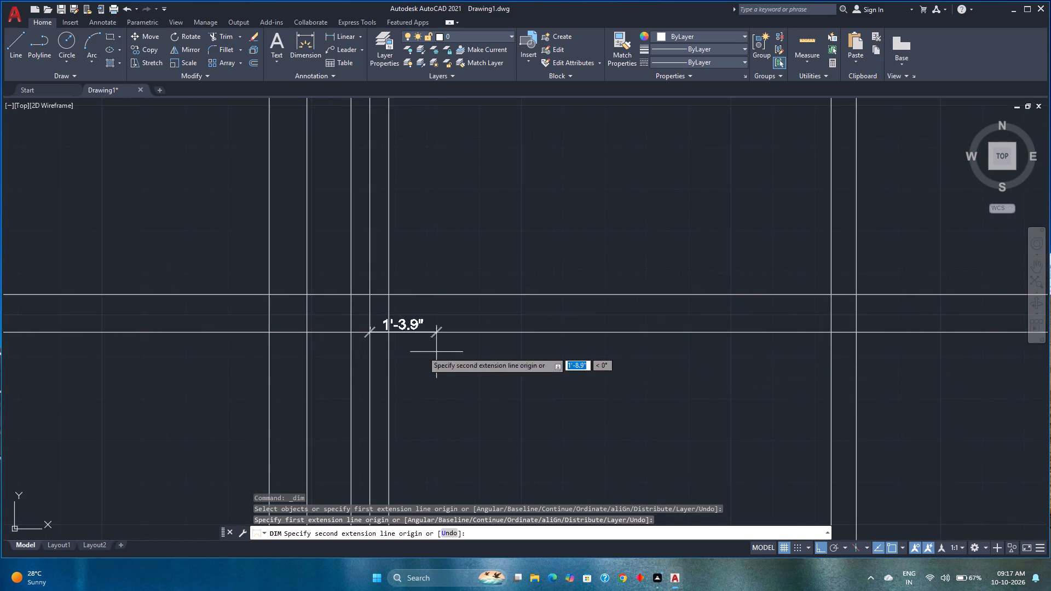
middle_drag(319, 349, 378, 366)
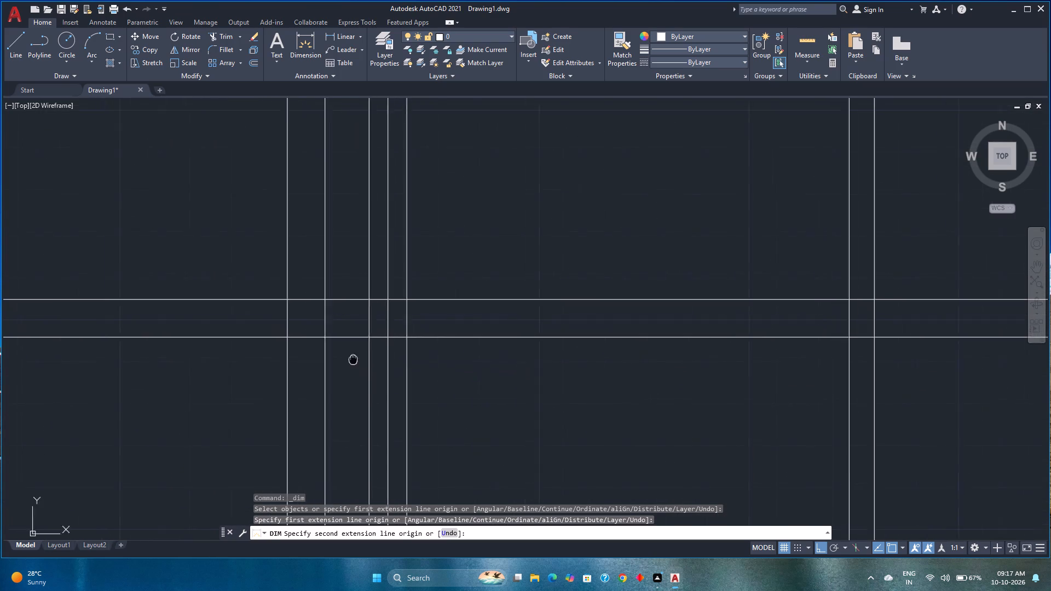
middle_drag(378, 366, 641, 385)
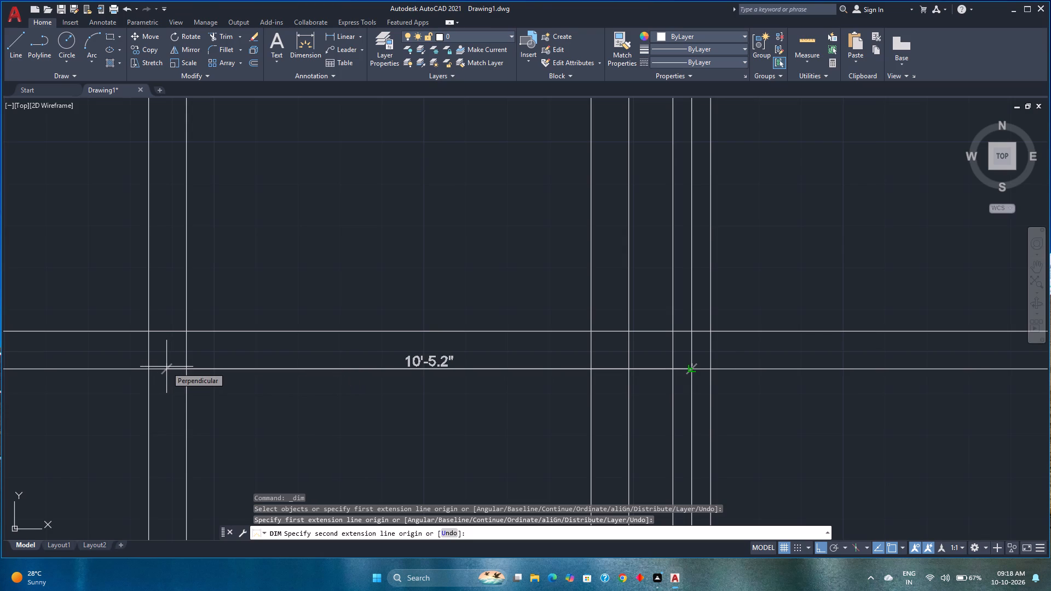
scroll(166, 367, down, 1)
middle_drag(166, 367, 476, 390)
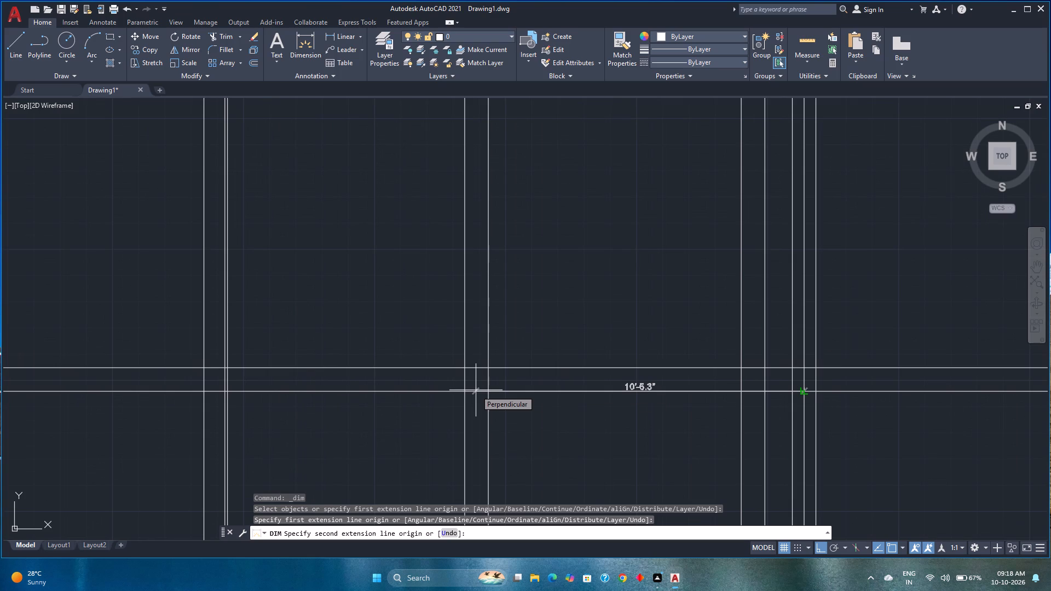
key(Escape)
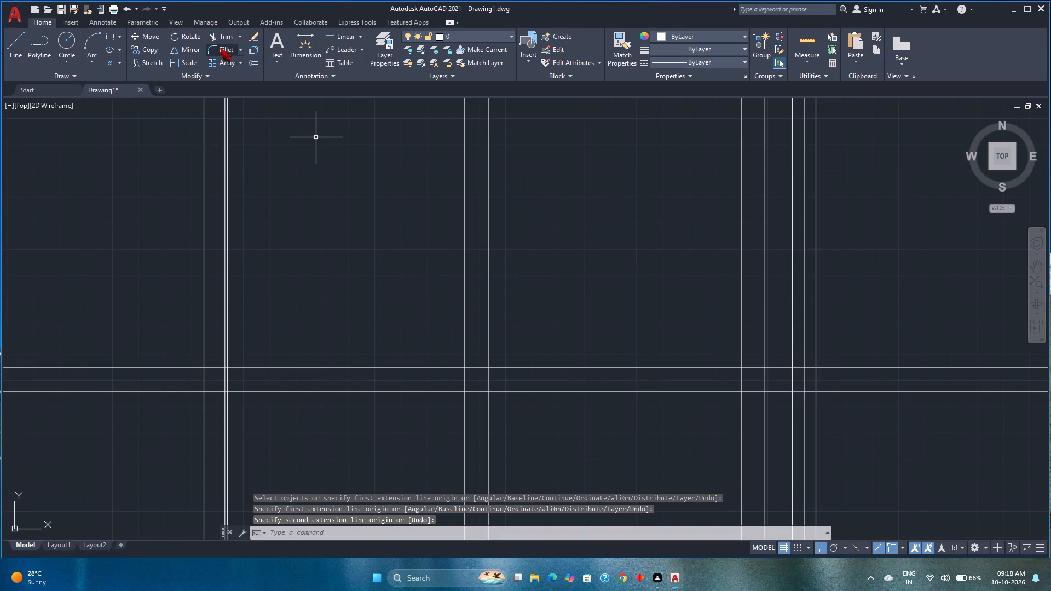
Measure from the midpoint between the faces of the wall between the first and second interior walls to the single vertical line west of it.
click(309, 49)
key(m)
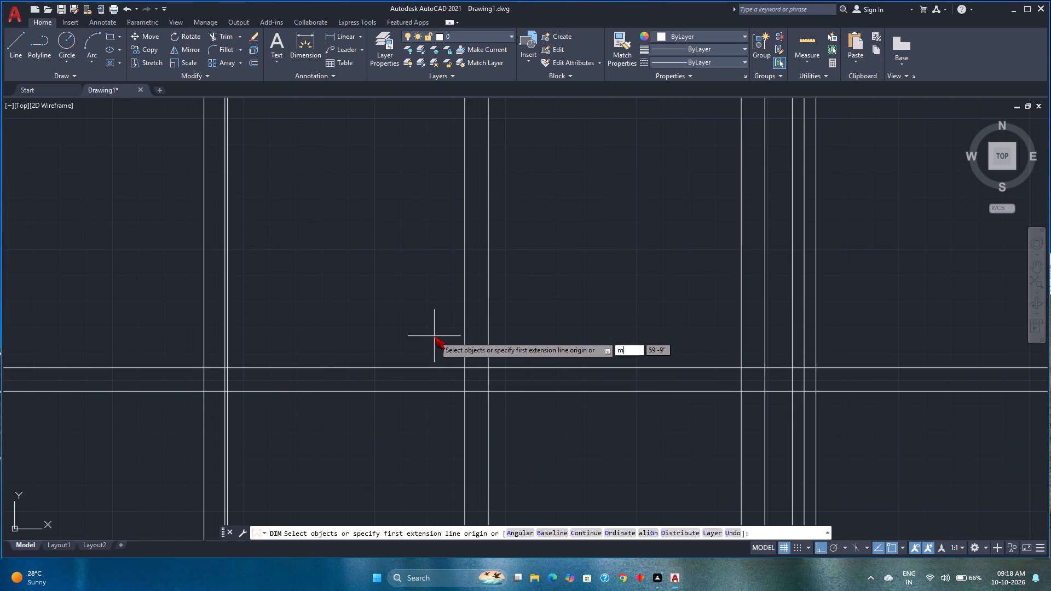
key(2)
key(p)
key(Return)
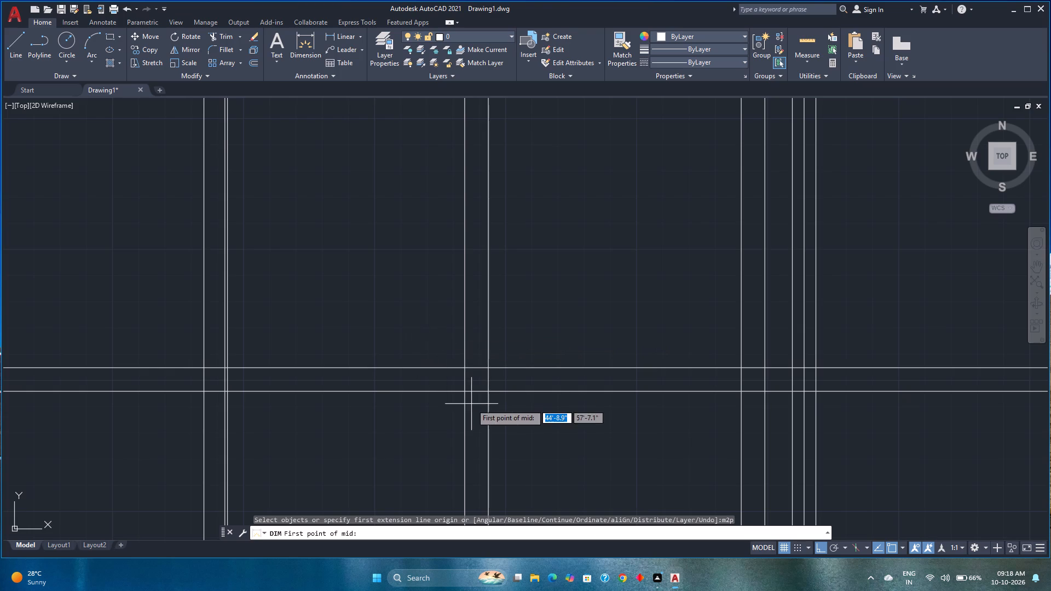
click(465, 390)
click(490, 390)
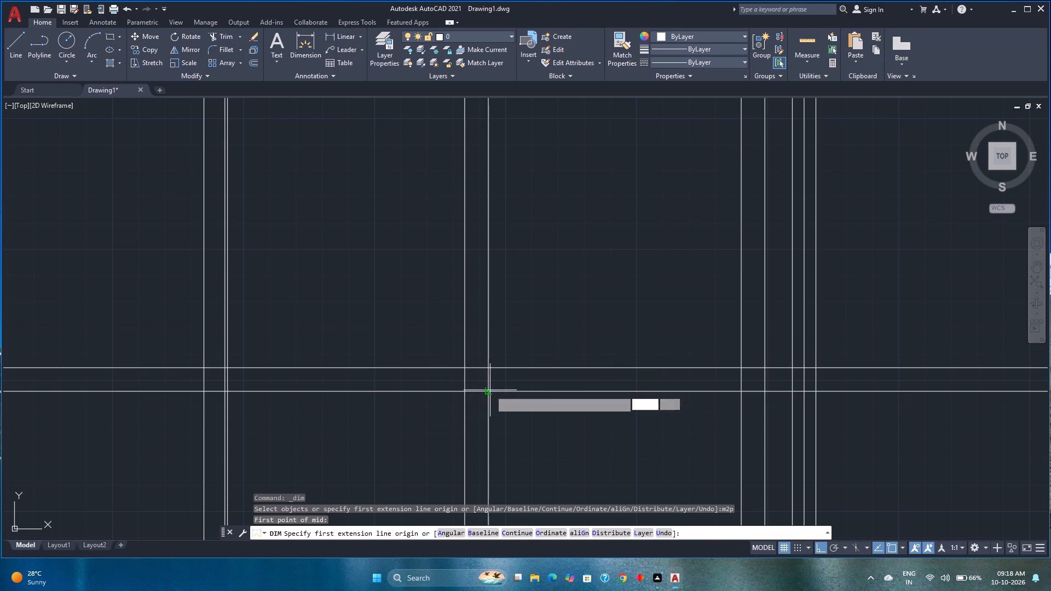
scroll(228, 393, up, 3)
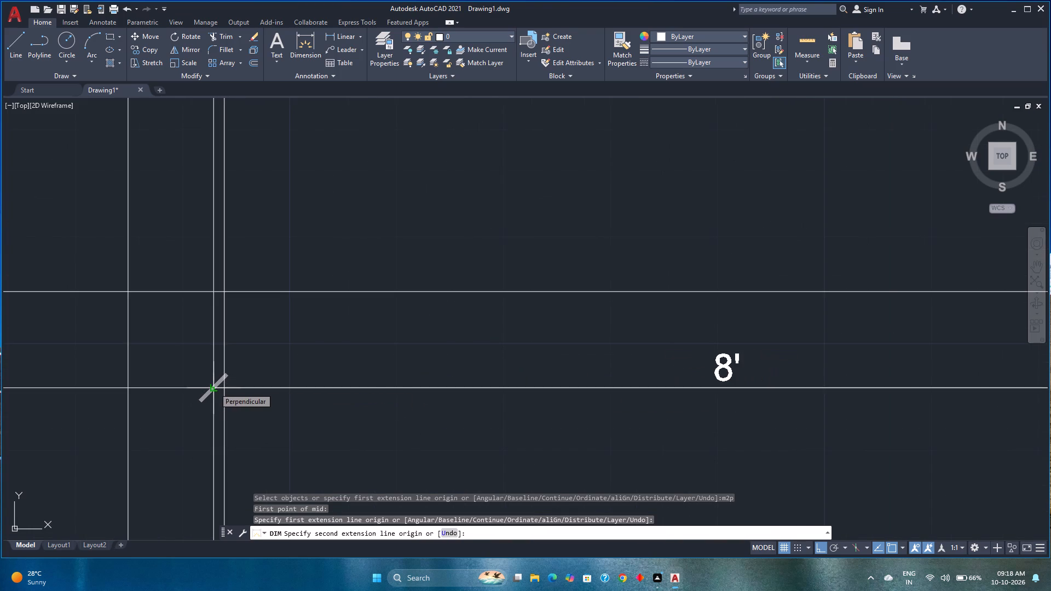
key(Escape)
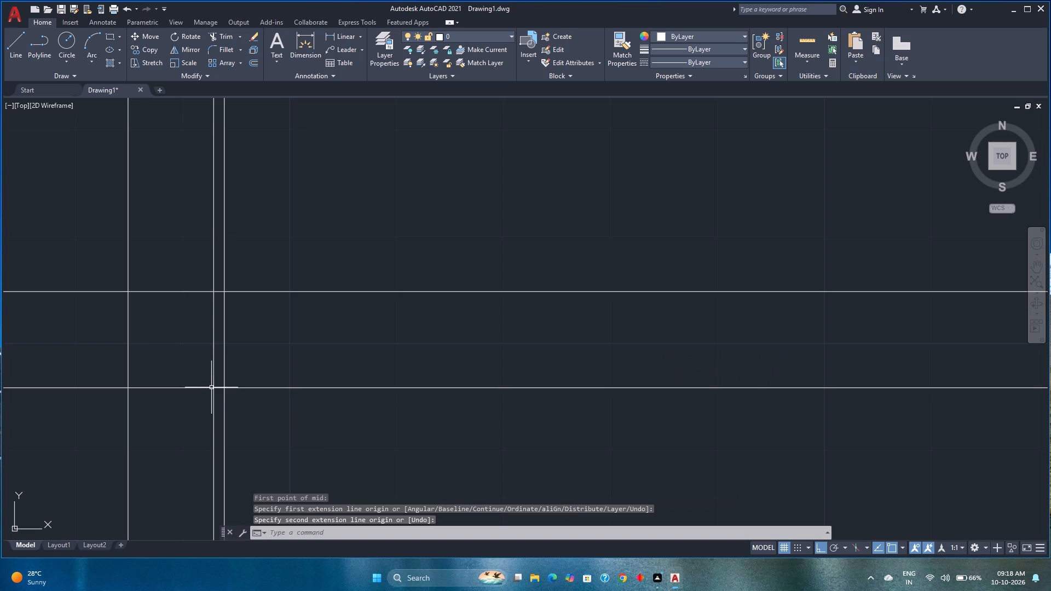
Offset the measured vertical line, the west one of the closely spaced pair, by 2.5" to both sides.
click(252, 60)
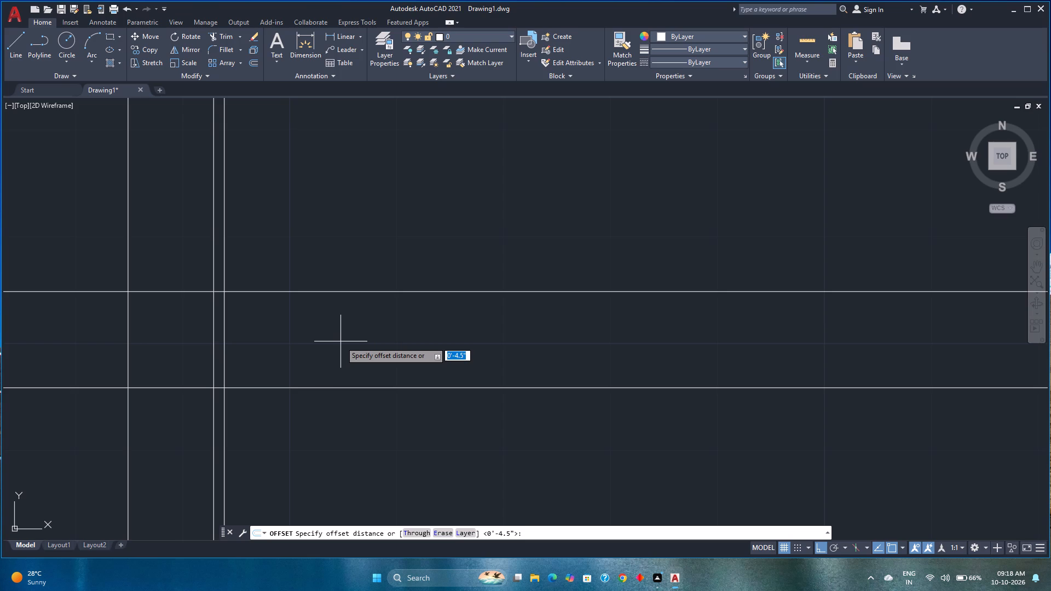
text(2.)
key(5)
key(Return)
click(212, 326)
click(168, 329)
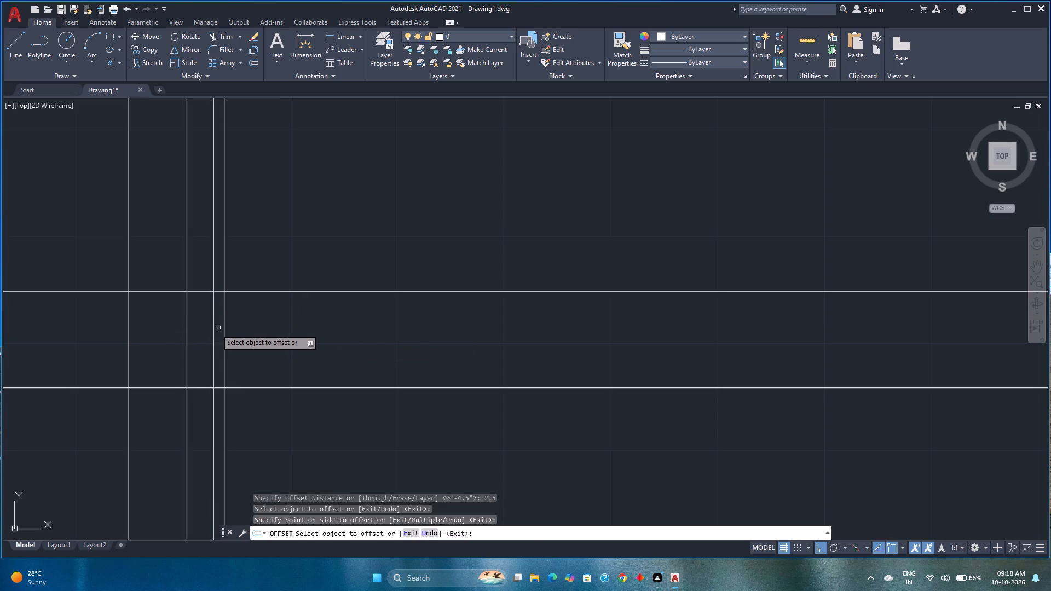
click(215, 331)
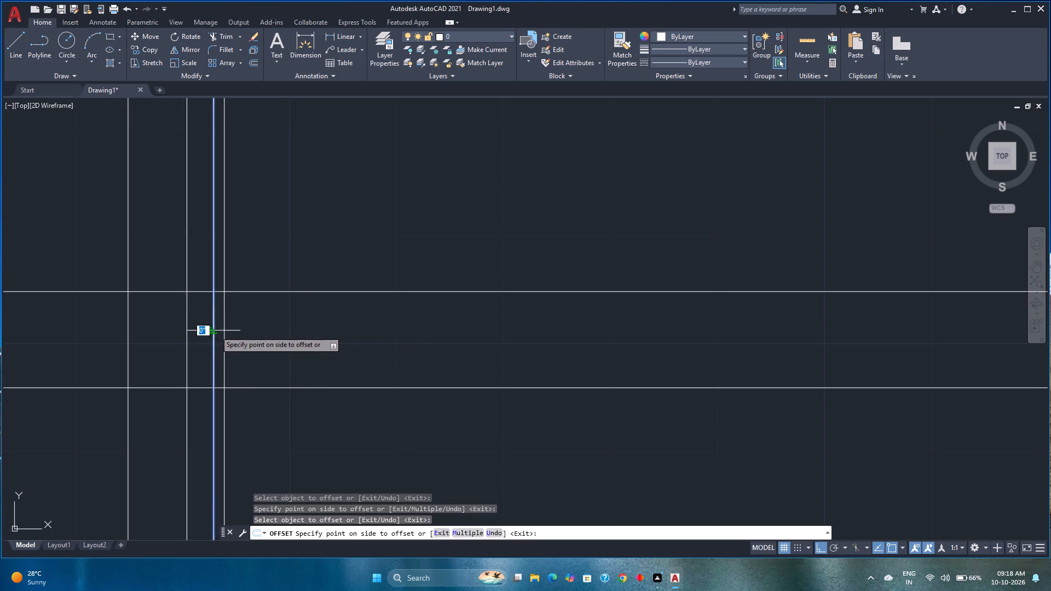
click(278, 329)
key(Escape)
Trim the two inner vertical lines between the new 2.5" offsets where they cross the horizontal wall.
text(tr)
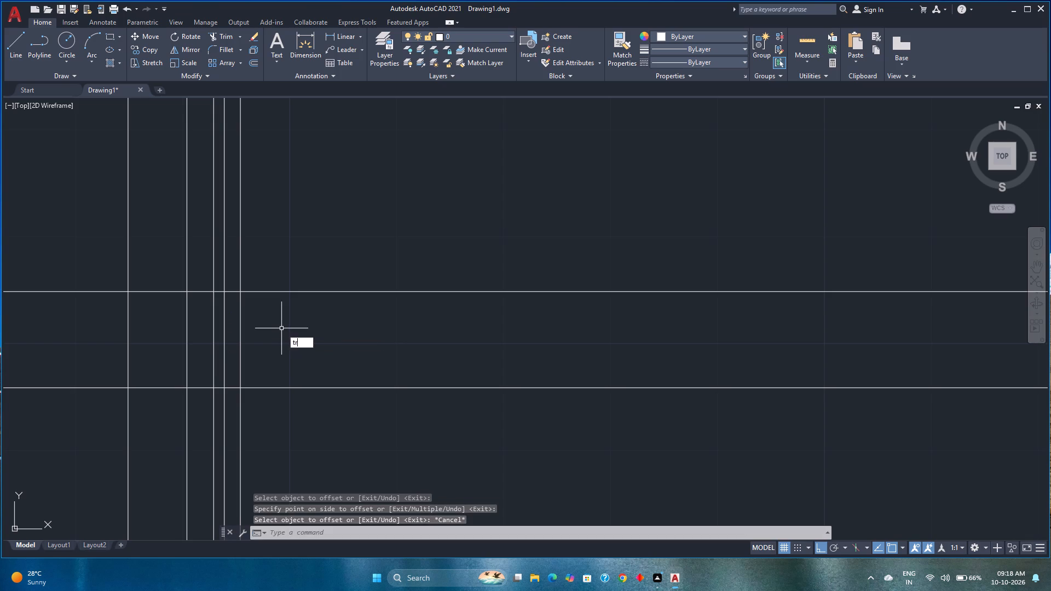
key(Return)
click(232, 329)
click(198, 328)
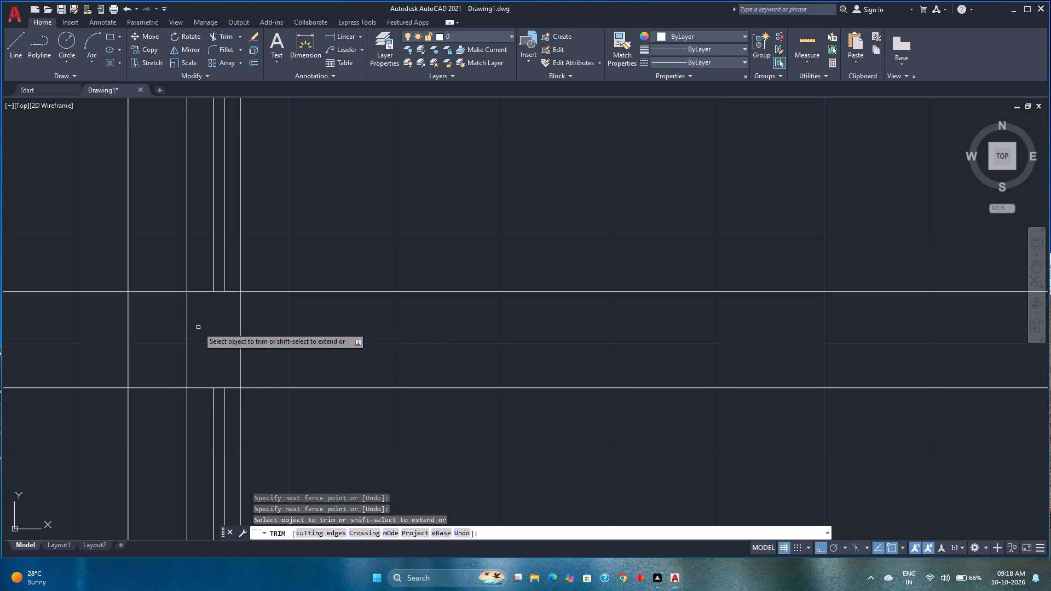
scroll(203, 326, down, 1)
middle_drag(203, 326, 293, 350)
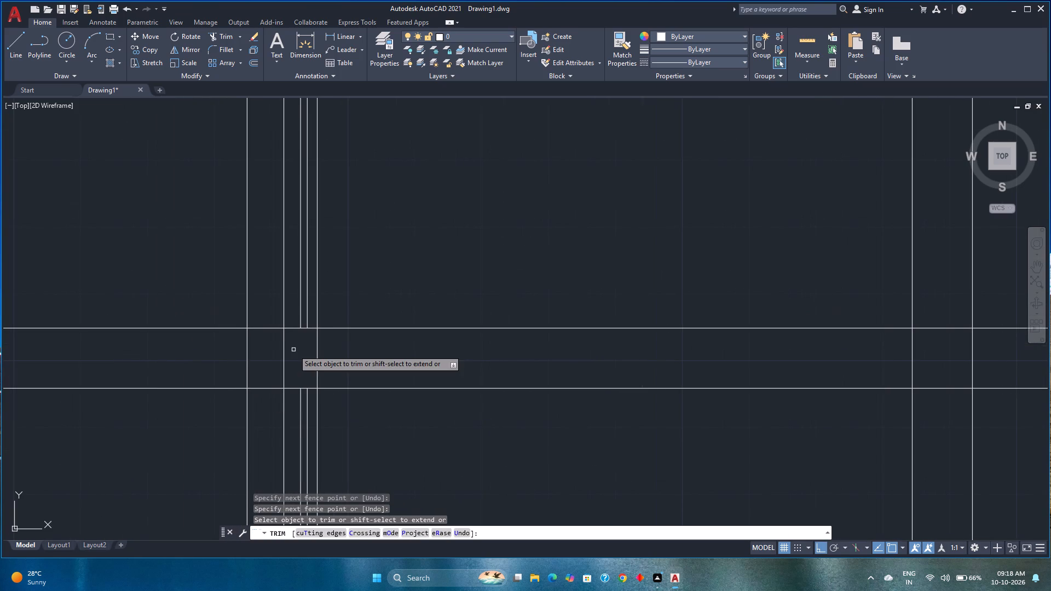
key(space)
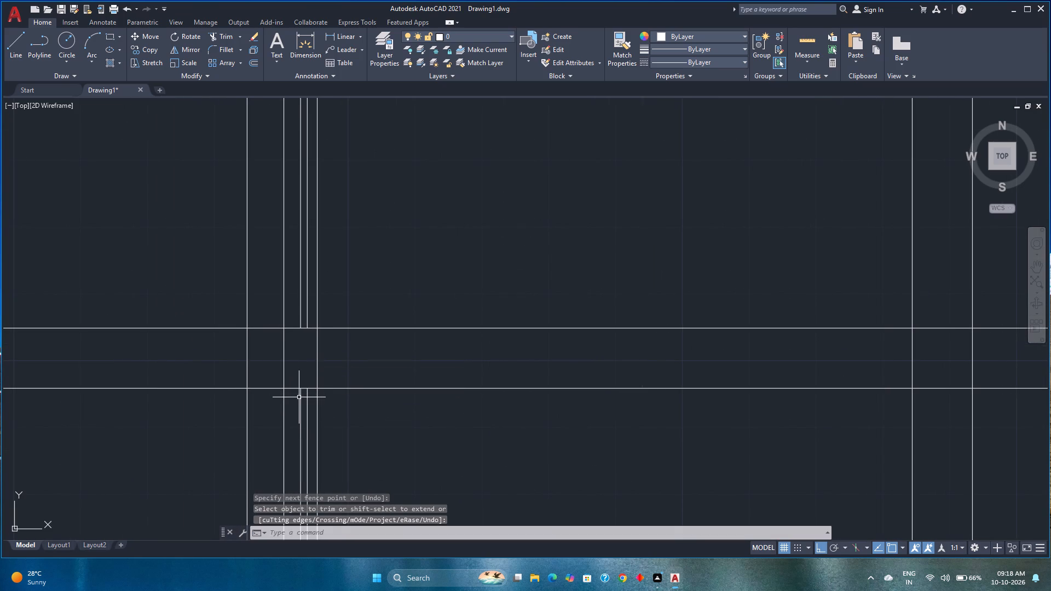
Erase the part of the new thin wall's centreline that lies below the horizontal wall.
click(308, 398)
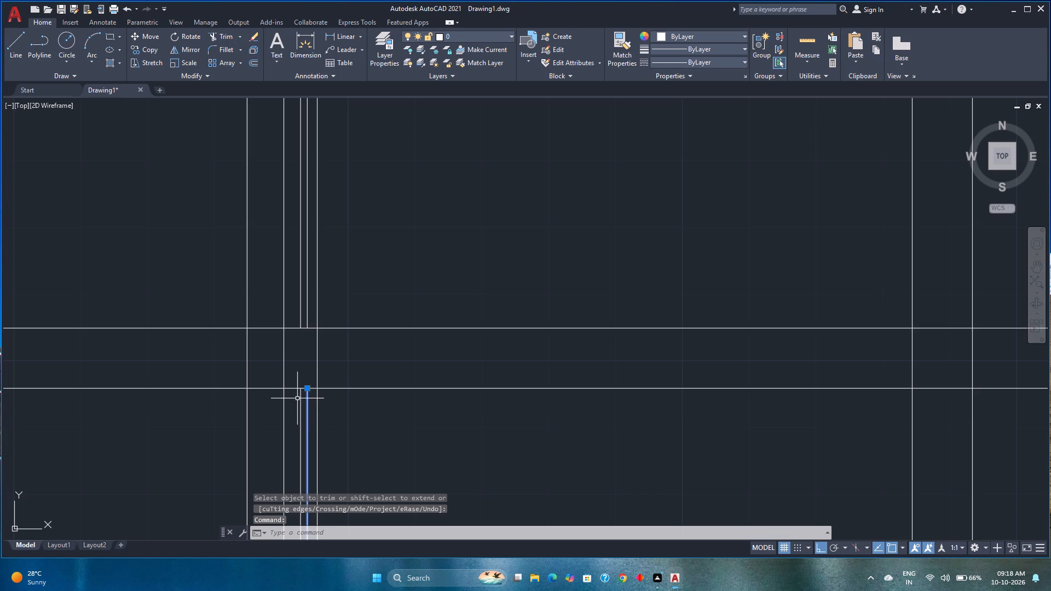
key(Escape)
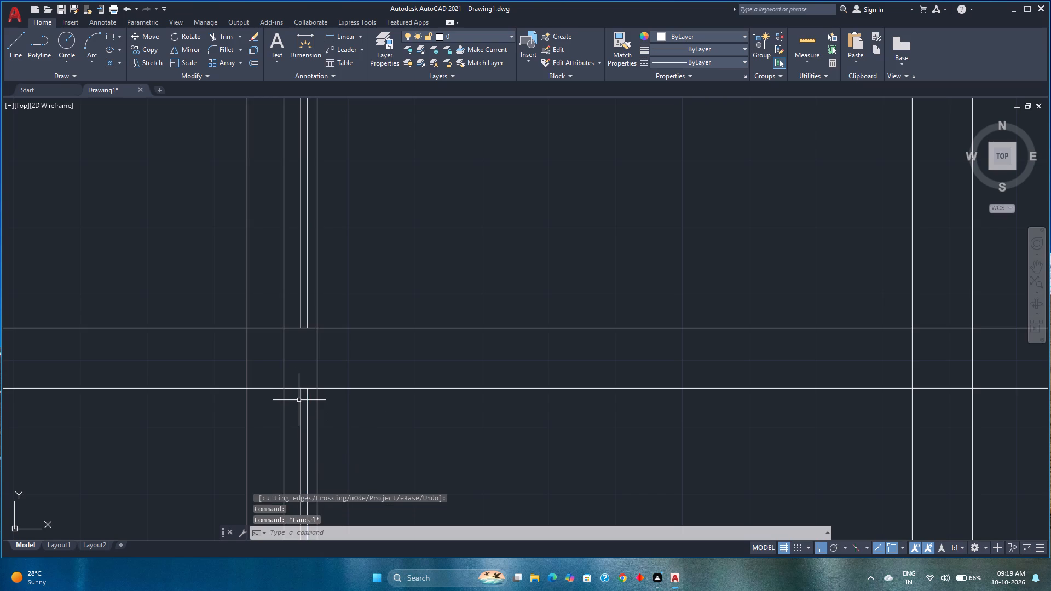
click(301, 396)
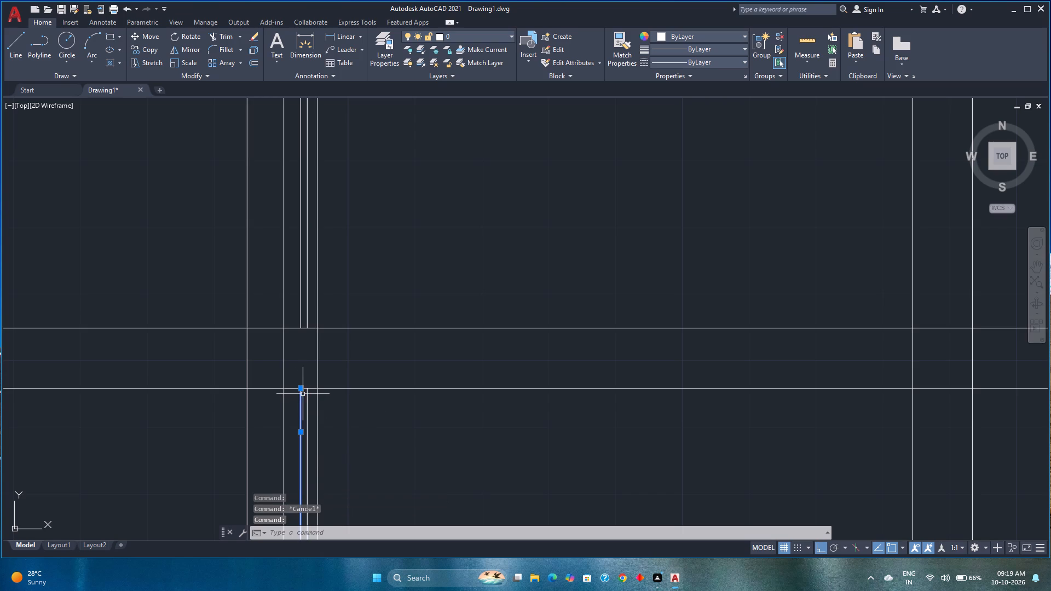
key(Delete)
Measure from the trimmed centreline end at the horizontal wall's upper edge to the single vertical line west of it.
middle_drag(299, 404, 471, 411)
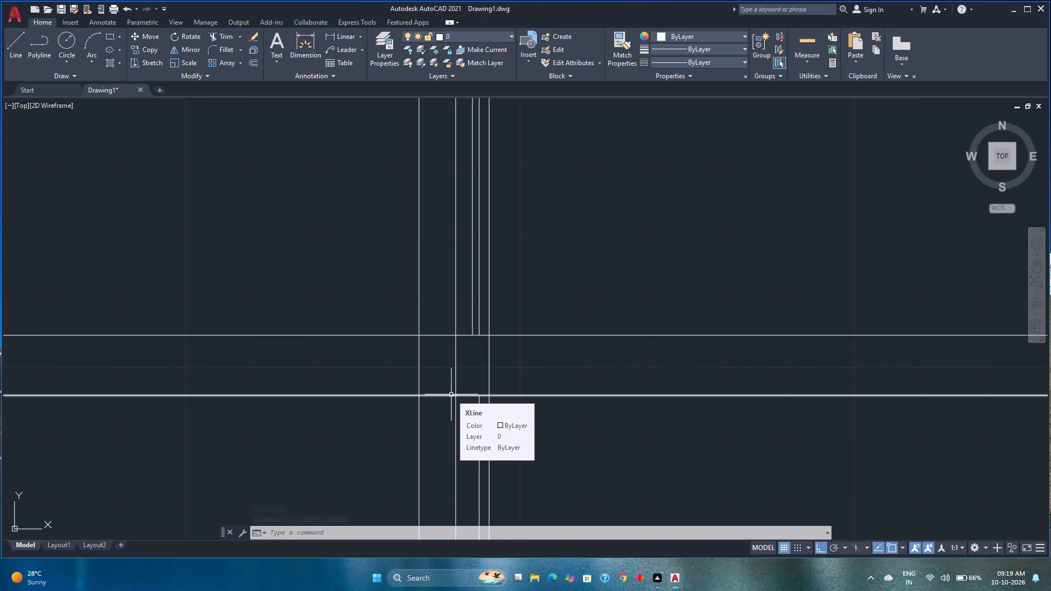
middle_drag(452, 374, 472, 386)
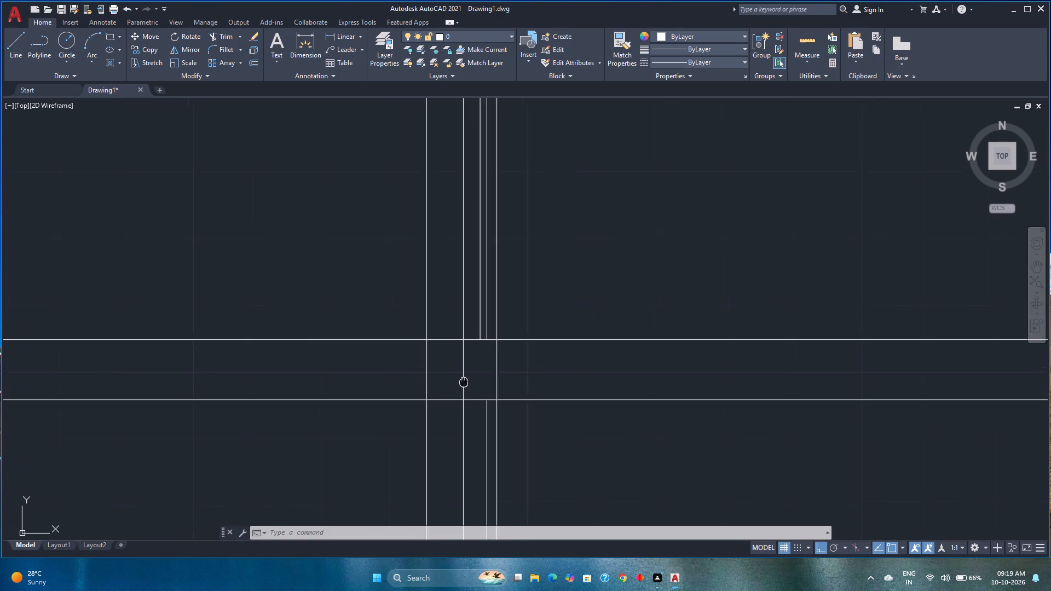
middle_drag(472, 386, 547, 402)
scroll(547, 402, down, 1)
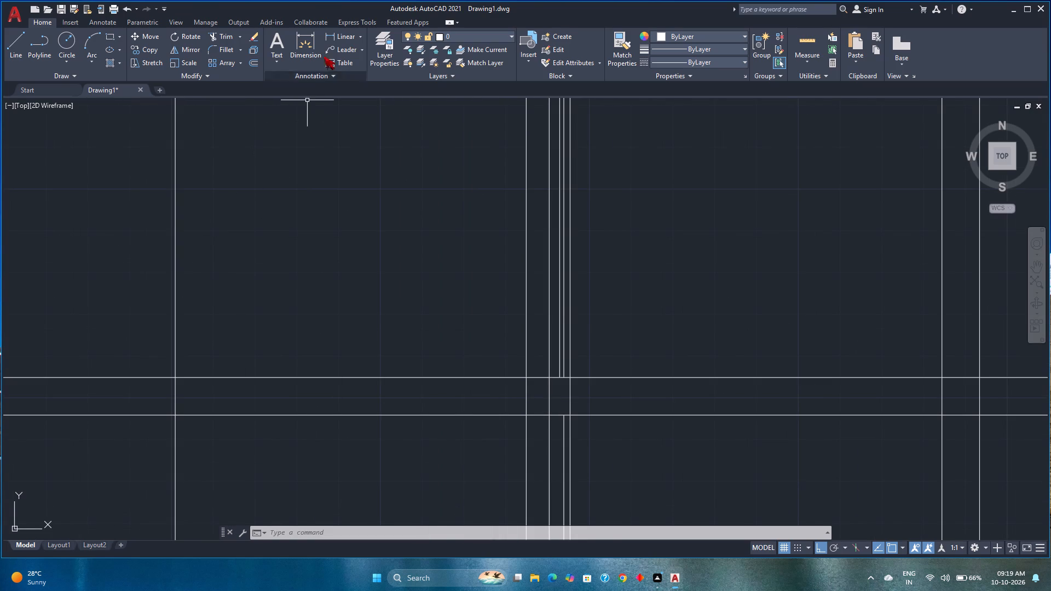
click(294, 54)
scroll(555, 383, up, 1)
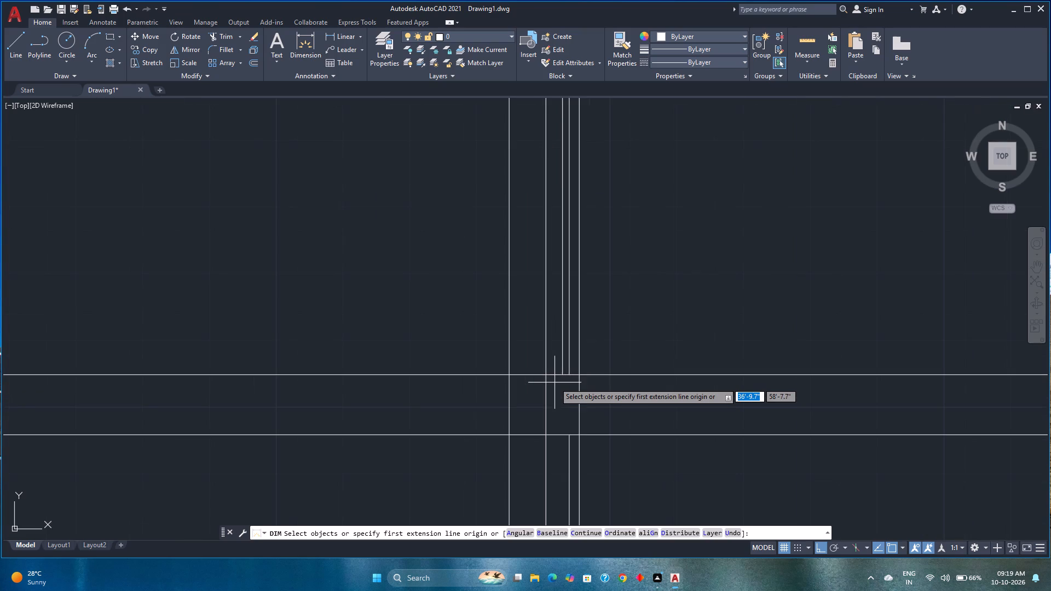
click(561, 375)
scroll(286, 365, down, 2)
middle_drag(286, 365, 400, 375)
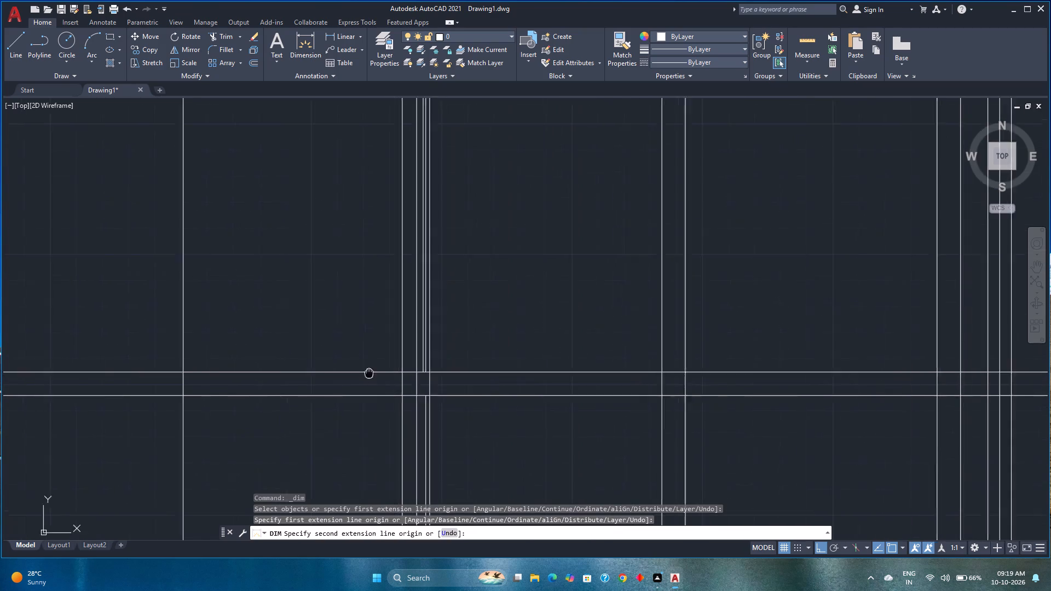
middle_drag(400, 375, 419, 375)
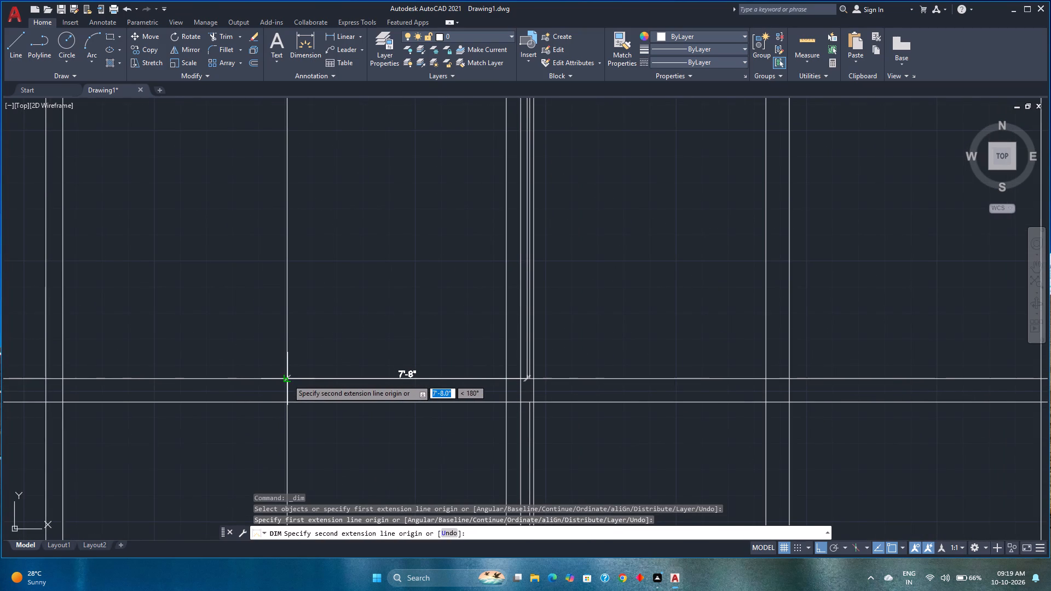
key(Escape)
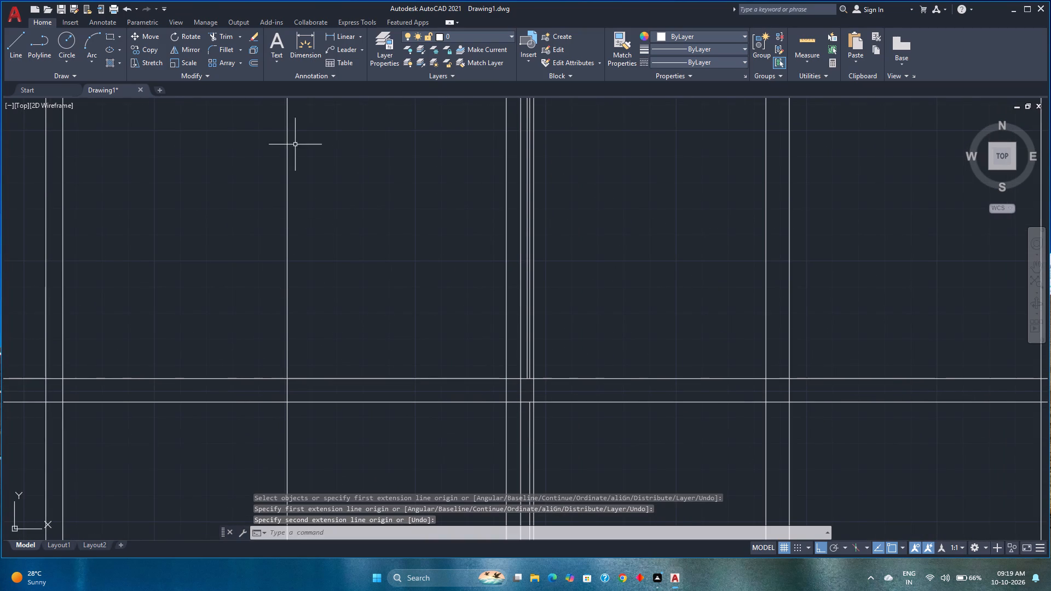
Offset the single vertical line west of the new thin wall by 2.5" to both sides.
click(245, 61)
click(250, 62)
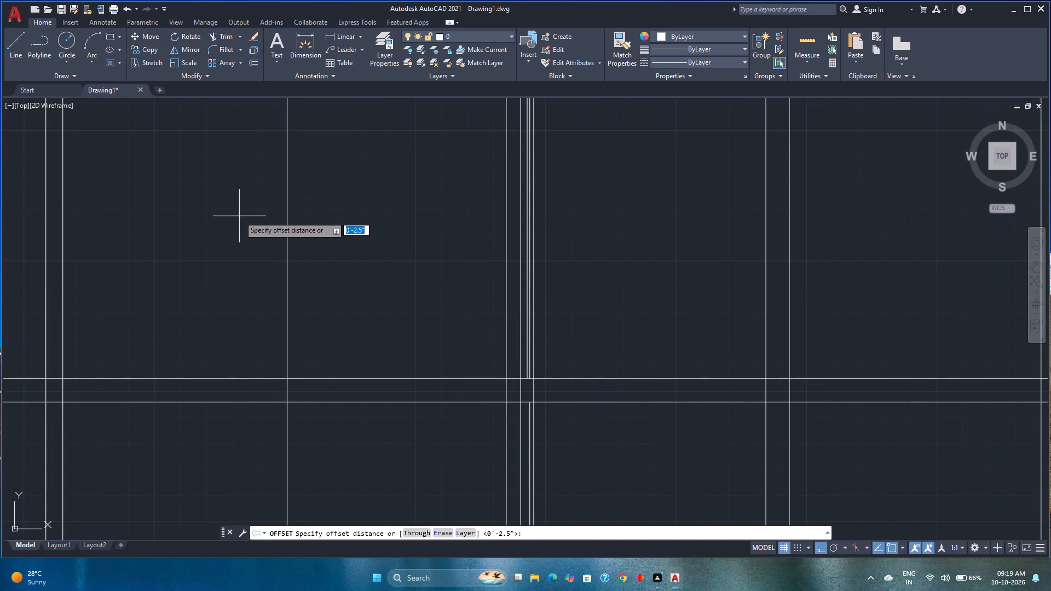
key(Return)
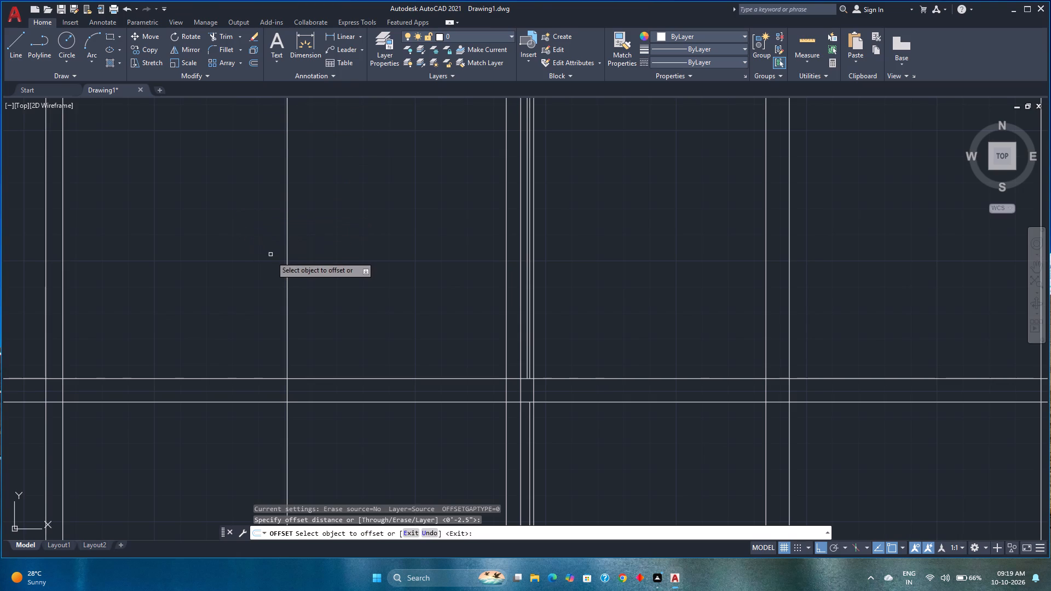
click(288, 243)
click(235, 242)
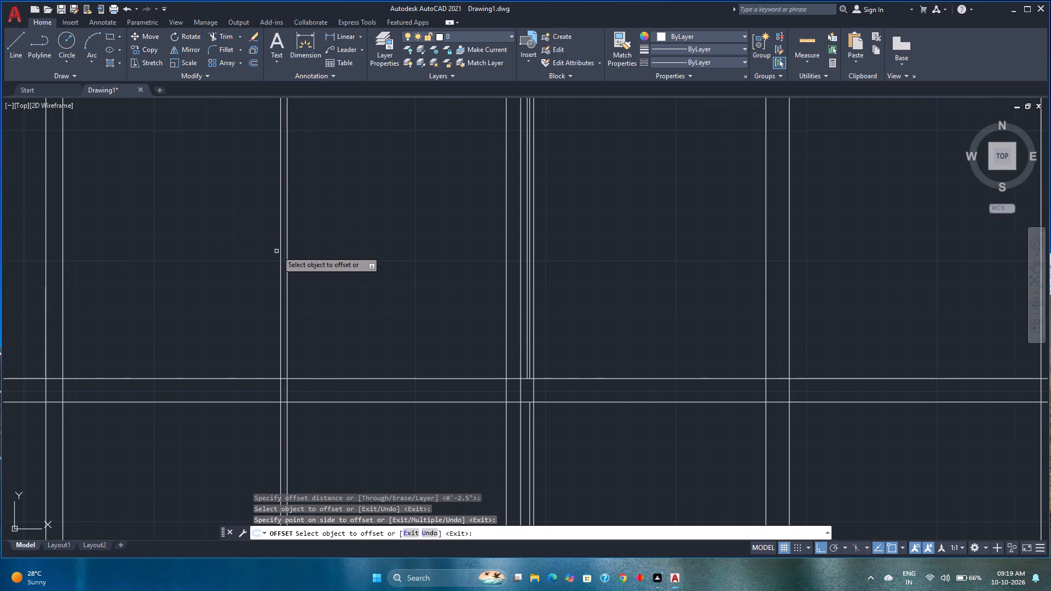
click(288, 242)
click(330, 242)
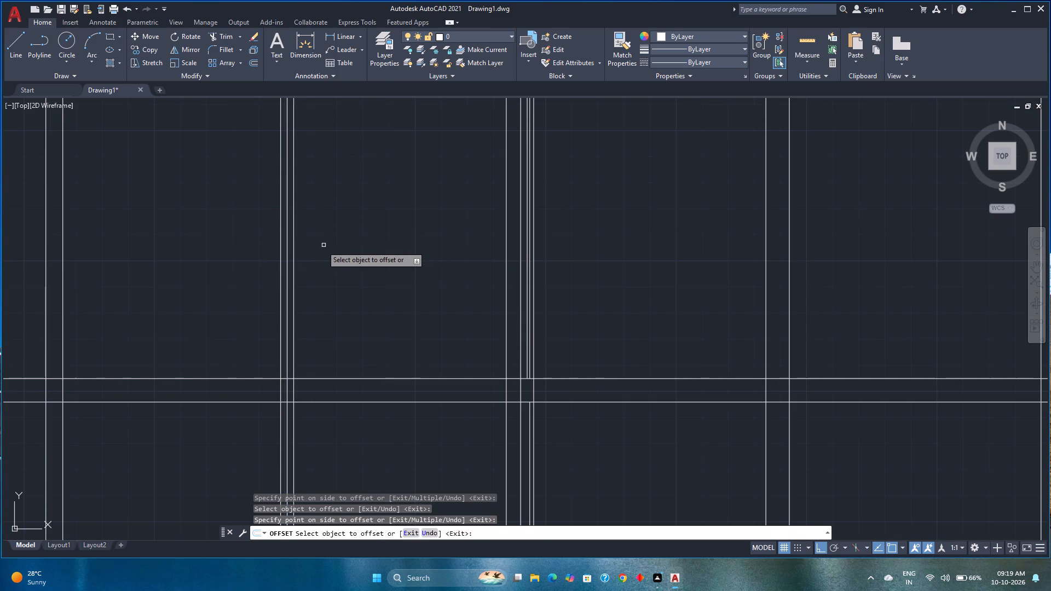
key(Escape)
key(space)
key(Escape)
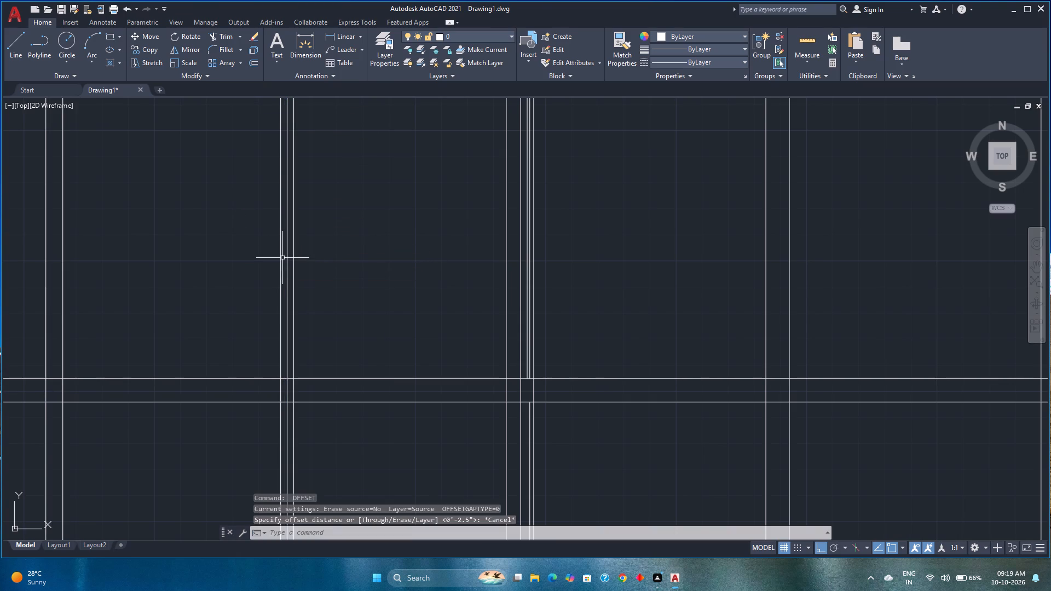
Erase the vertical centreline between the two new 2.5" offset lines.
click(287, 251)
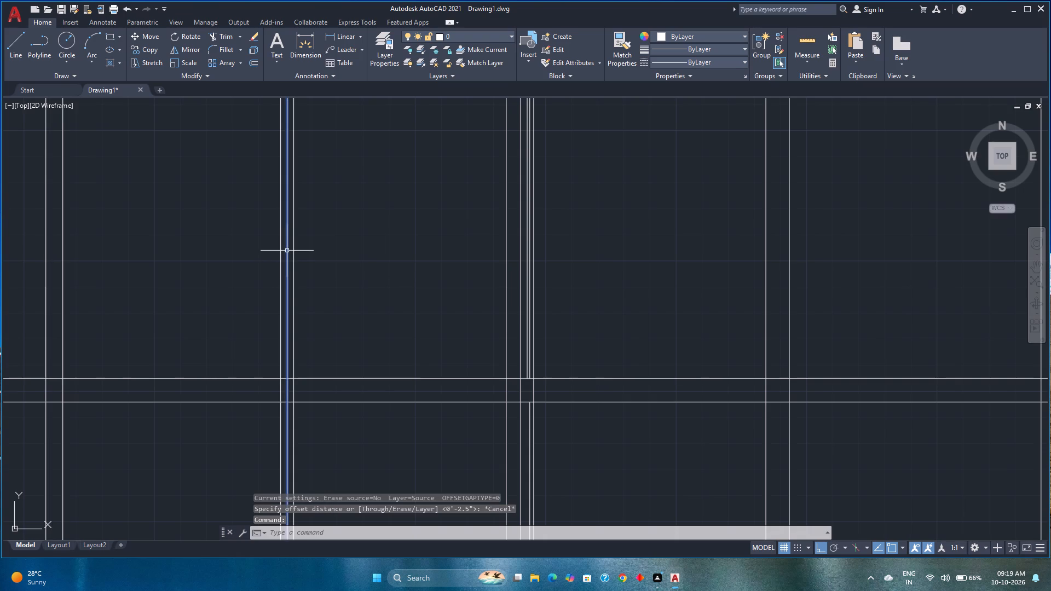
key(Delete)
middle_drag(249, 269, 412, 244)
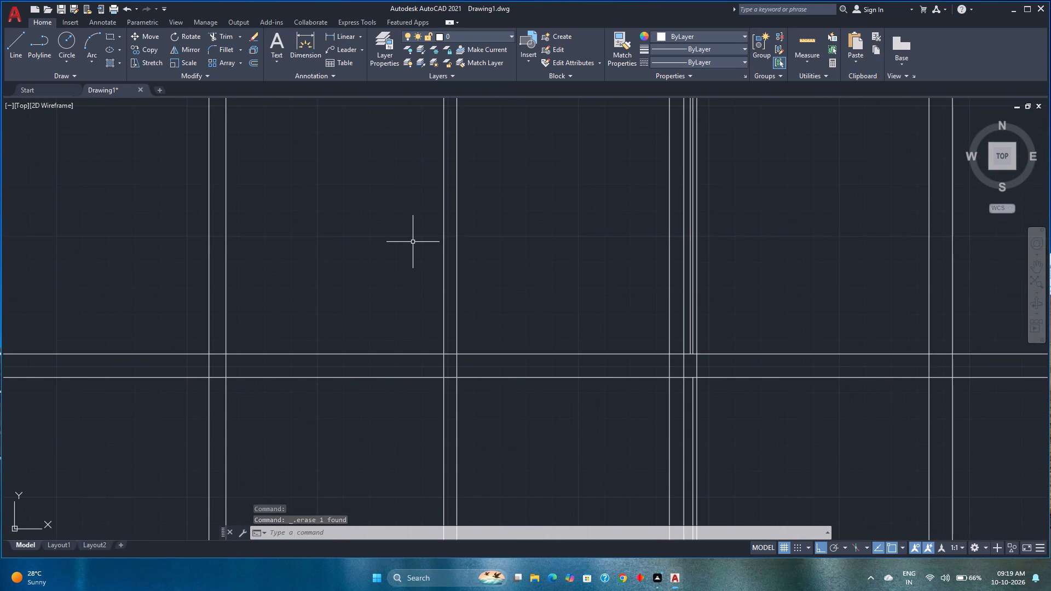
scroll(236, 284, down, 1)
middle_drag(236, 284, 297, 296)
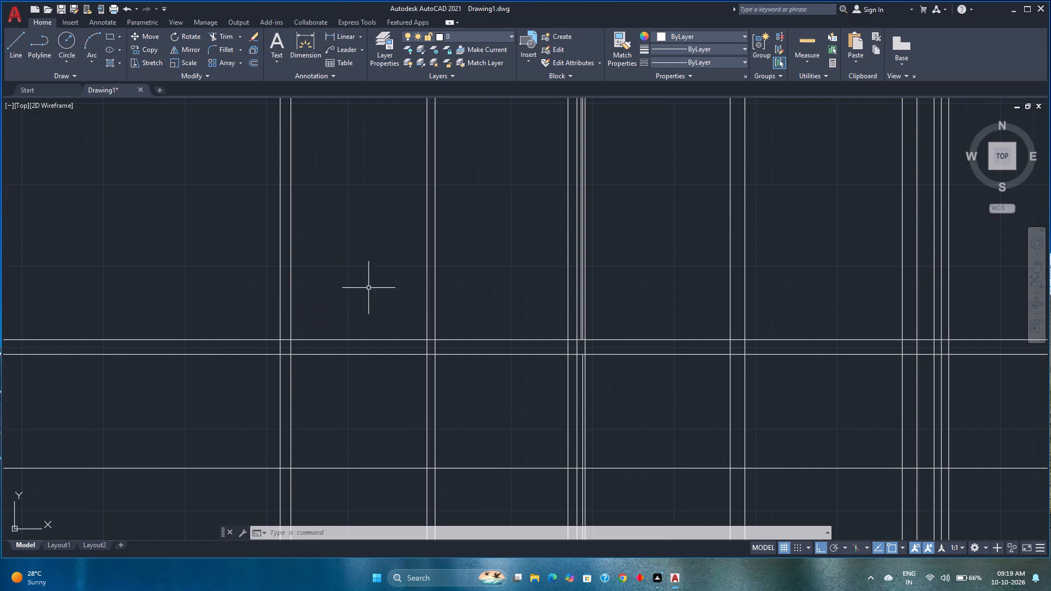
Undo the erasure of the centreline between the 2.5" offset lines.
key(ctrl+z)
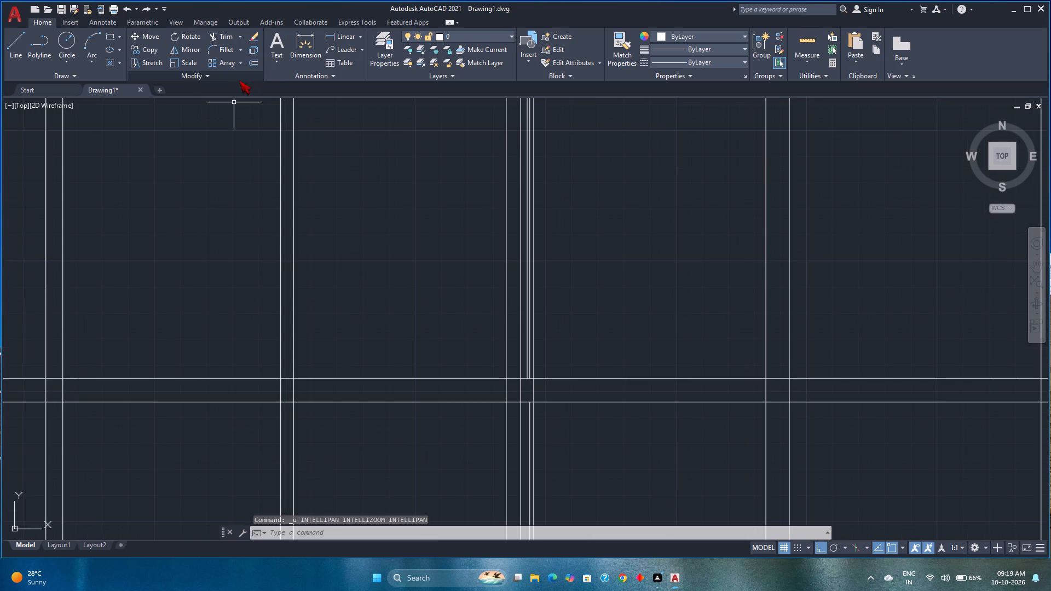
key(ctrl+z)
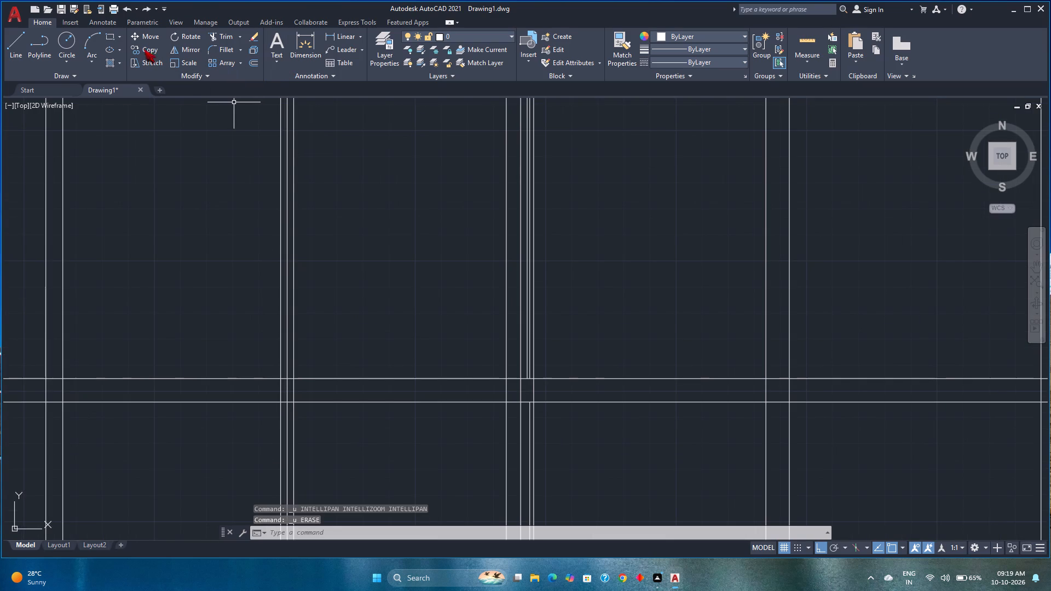
Measure from the 2.5" offset pair's centreline at the horizontal wall's lower edge to the nearest vertical line west of it.
click(301, 48)
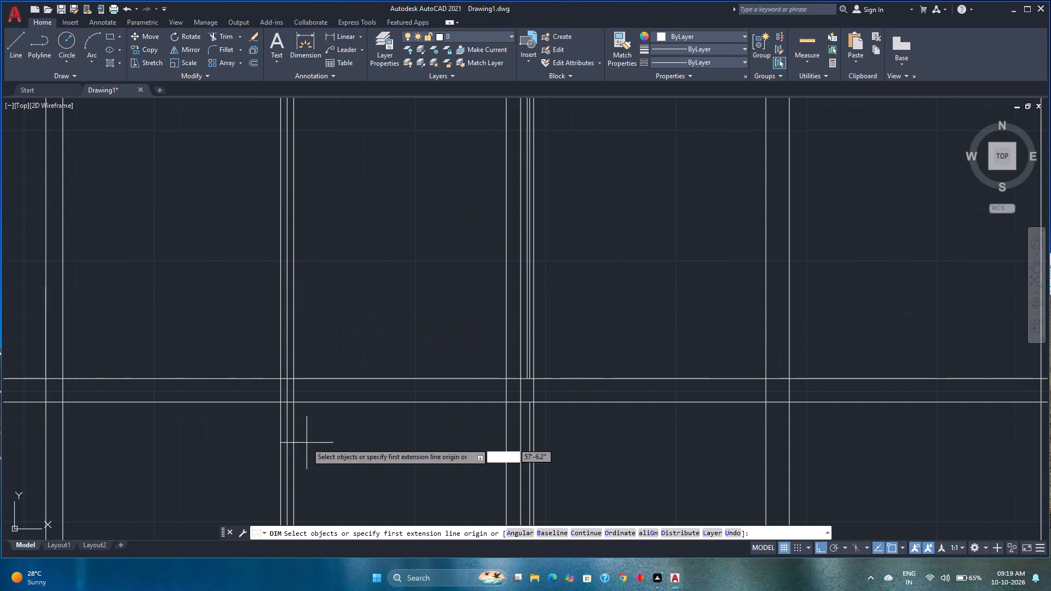
click(289, 404)
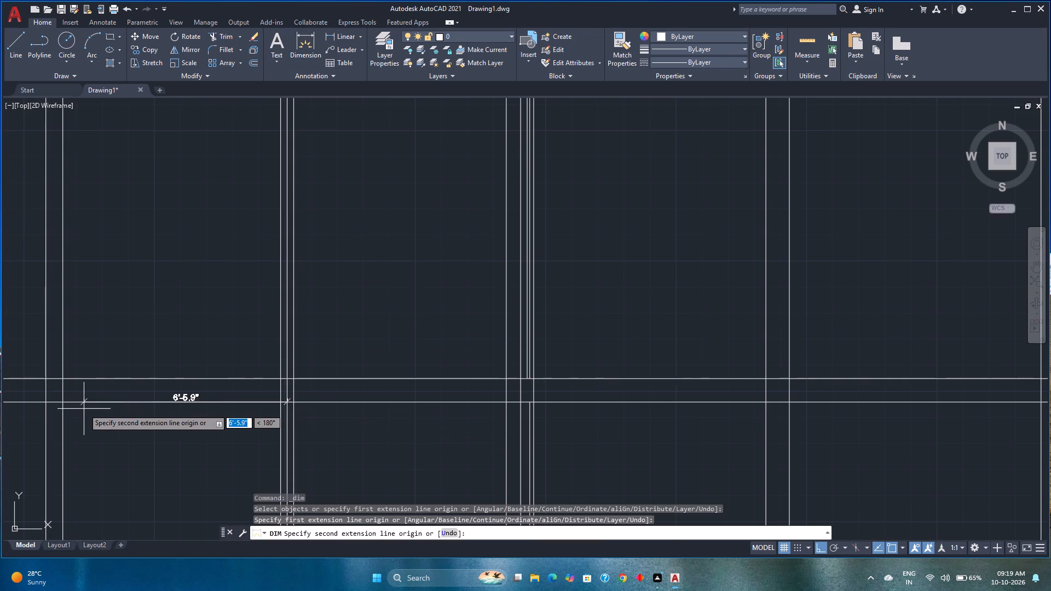
key(Escape)
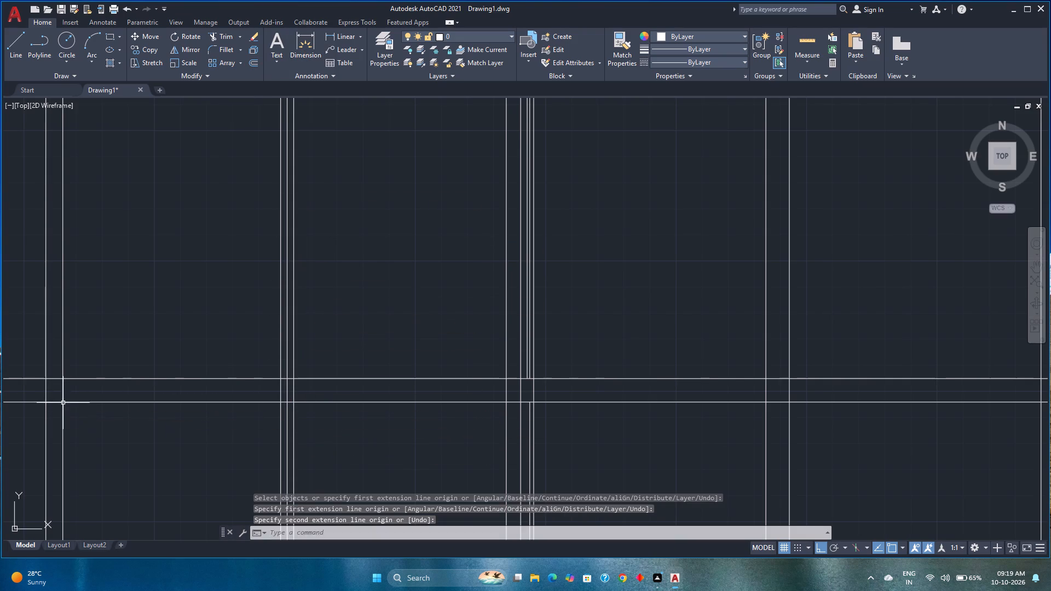
Offset the inner vertical line at the plan's west edge by 4.5" to both sides.
middle_drag(80, 355, 170, 335)
scroll(182, 326, up, 2)
middle_drag(182, 326, 314, 314)
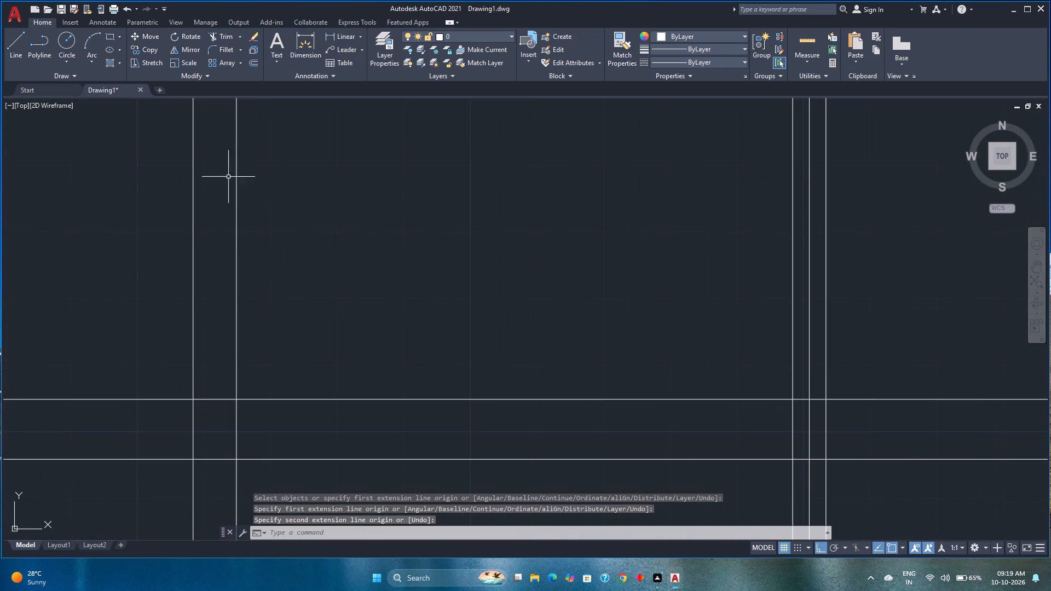
click(250, 66)
text(4.5)
key(Return)
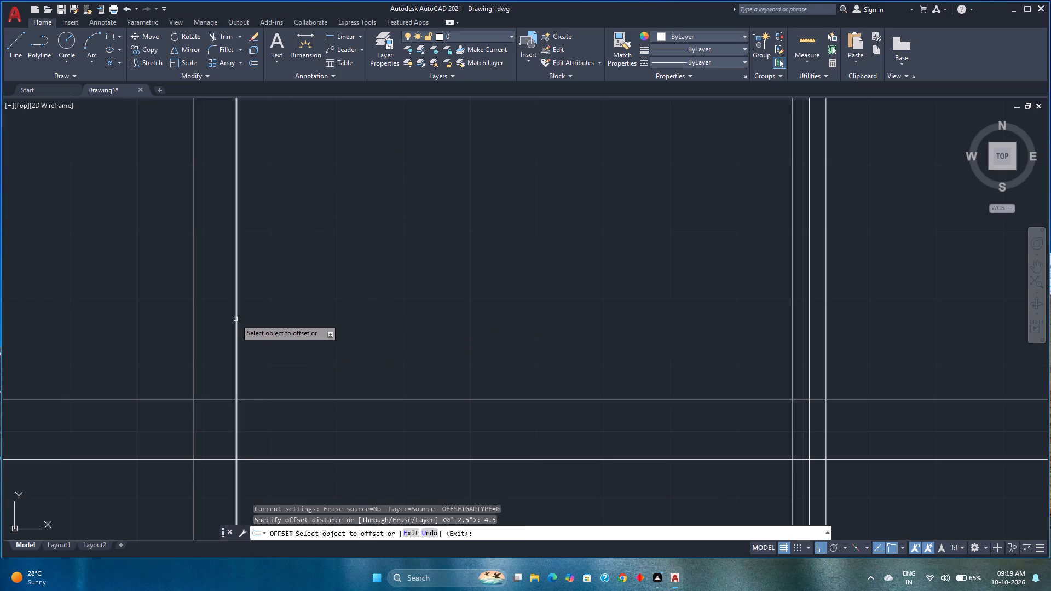
click(235, 319)
click(214, 318)
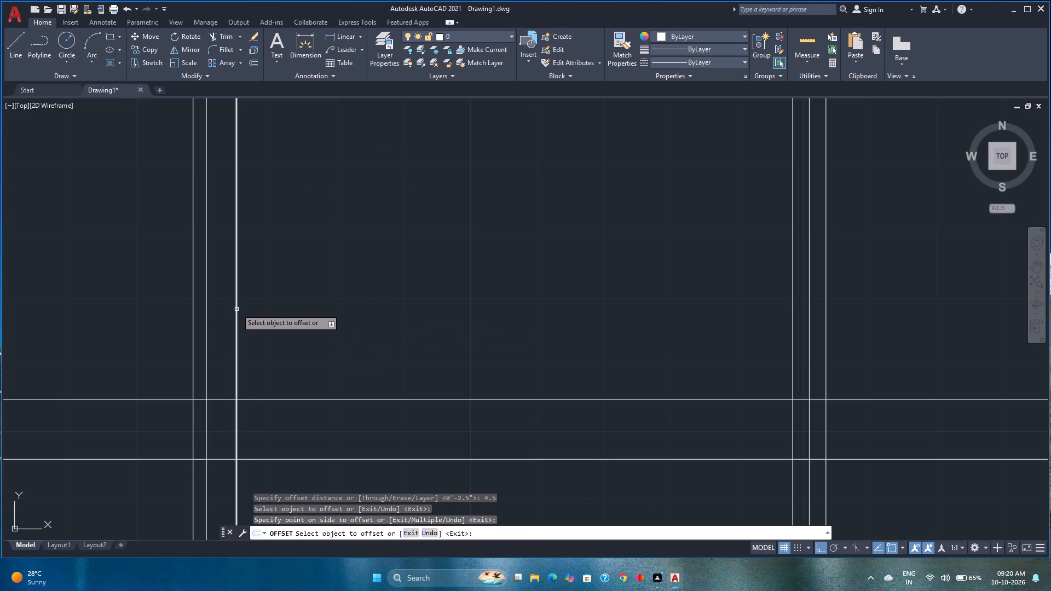
click(237, 309)
click(304, 307)
key(Escape)
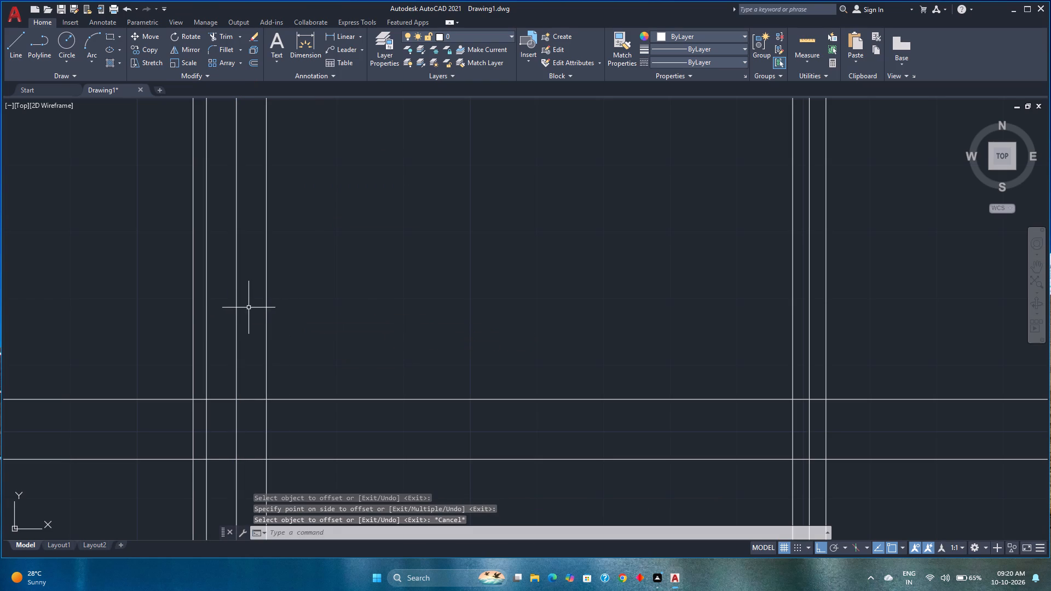
Erase the source line between the two new 4.5" offset lines.
click(237, 303)
key(Delete)
Trim all the long wall lines that extend beyond the plan's rectangular outer boundary on every side.
scroll(238, 304, down, 1)
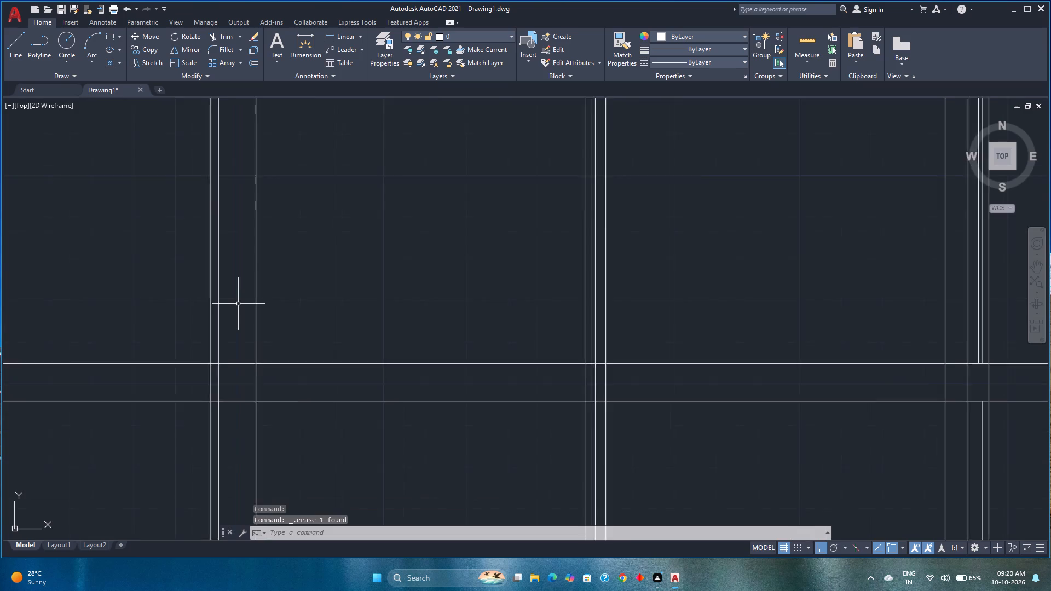
scroll(239, 304, down, 3)
scroll(286, 372, down, 2)
middle_drag(286, 372, 248, 317)
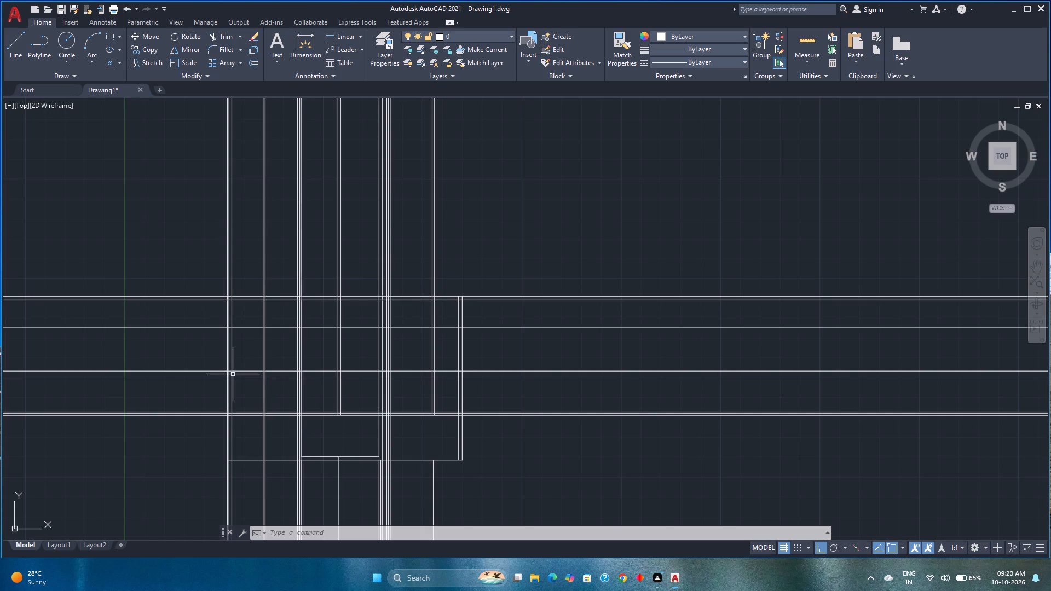
key(t)
key(r)
key(Return)
drag(584, 443, 146, 336)
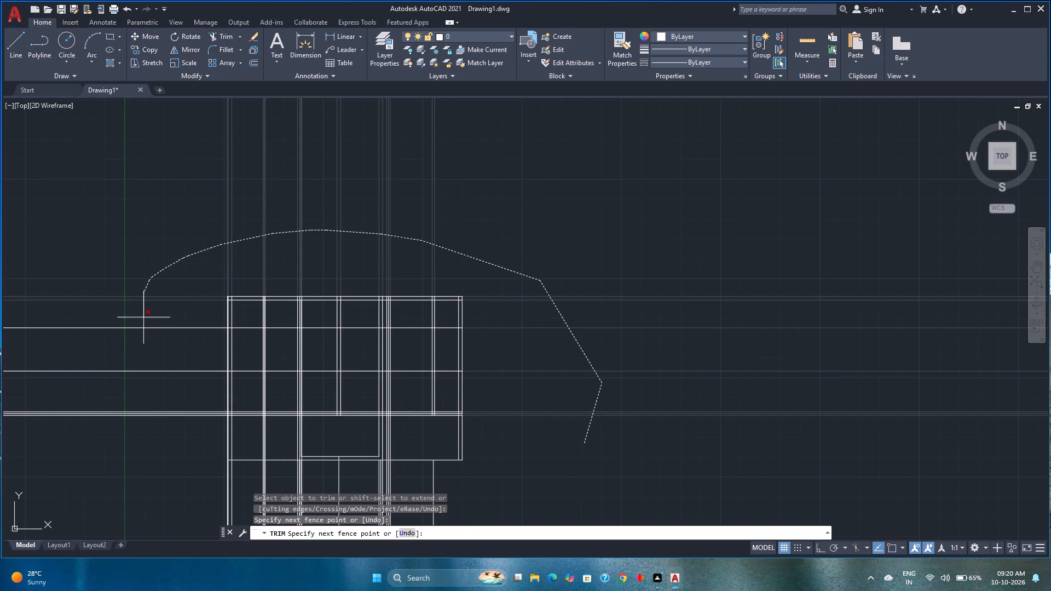
drag(146, 336, 313, 485)
drag(313, 485, 452, 485)
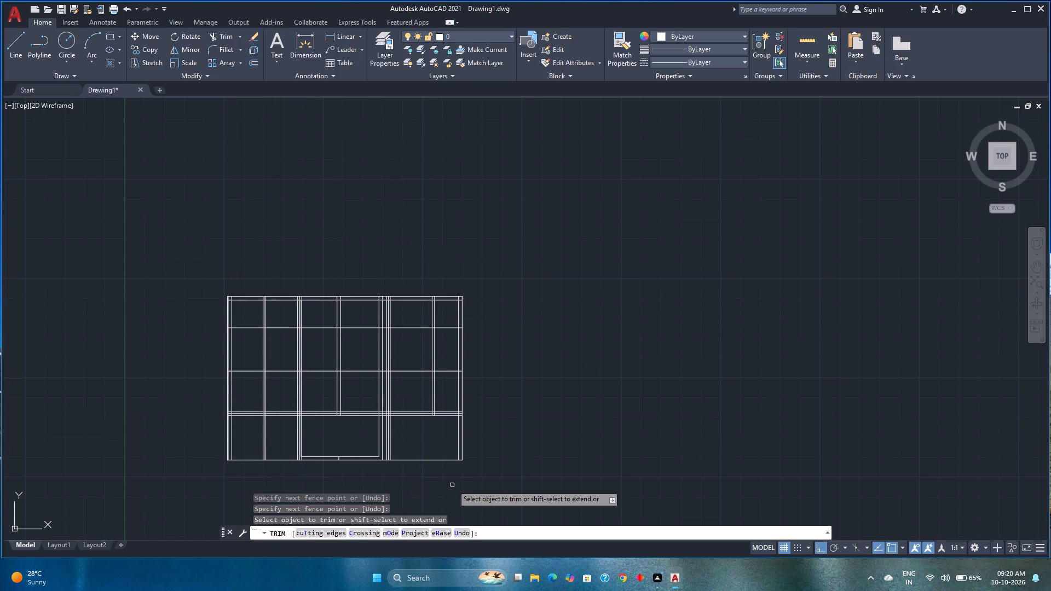
key(space)
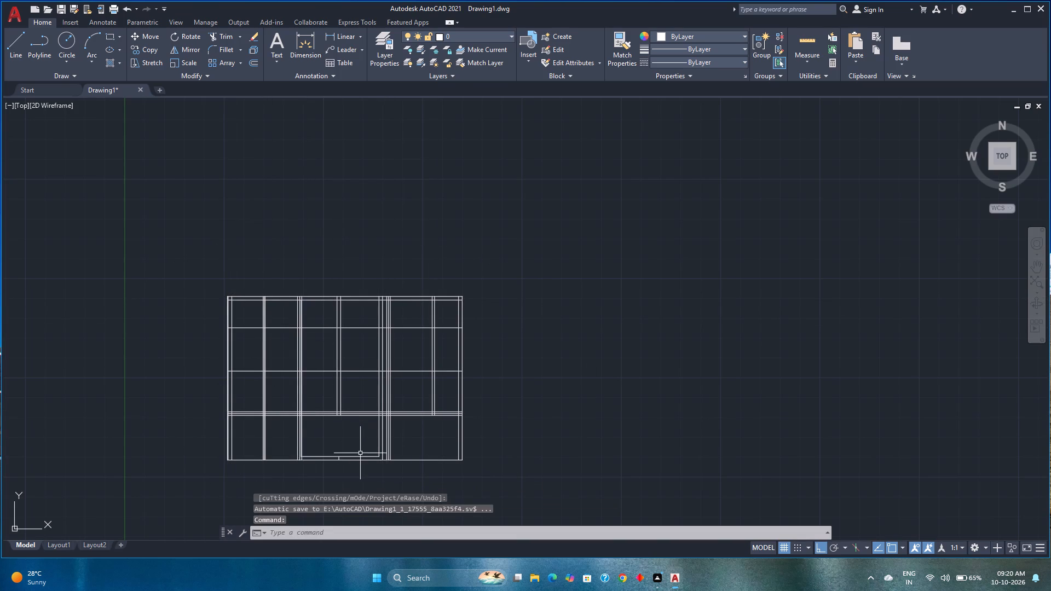
Examine the trimmed plan along its bottom outer edge for leftover lines and wall junctions.
scroll(353, 457, up, 1)
middle_drag(353, 457, 390, 401)
scroll(373, 403, up, 1)
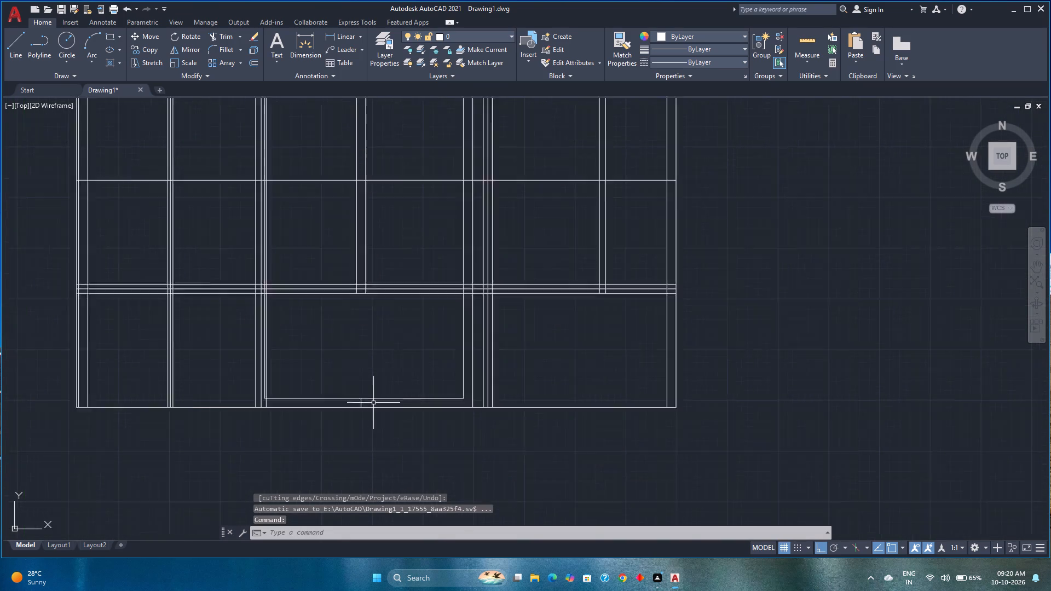
scroll(373, 403, up, 1)
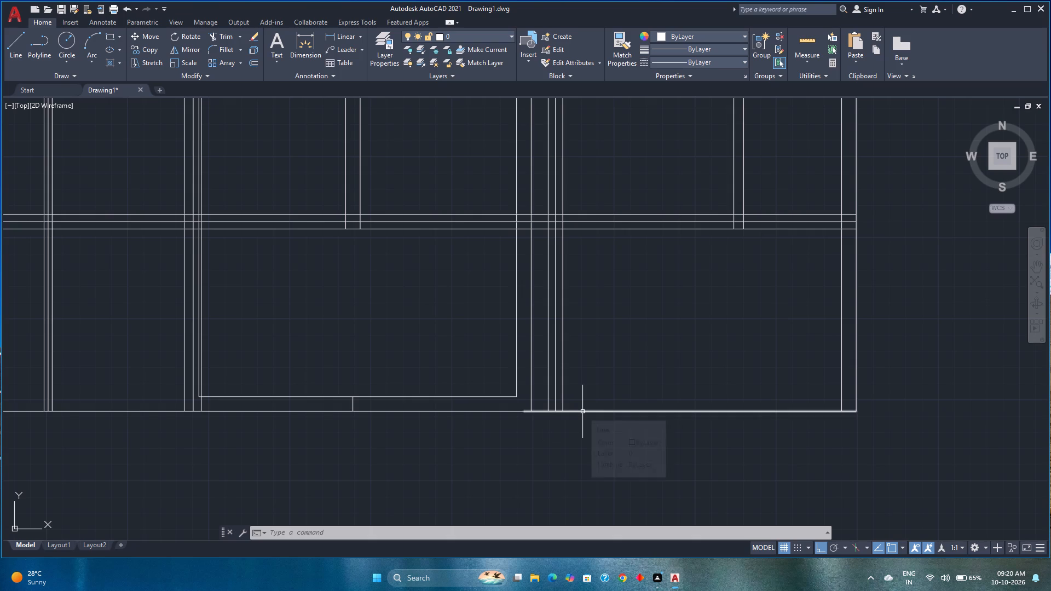
scroll(456, 433, down, 1)
middle_drag(456, 433, 378, 421)
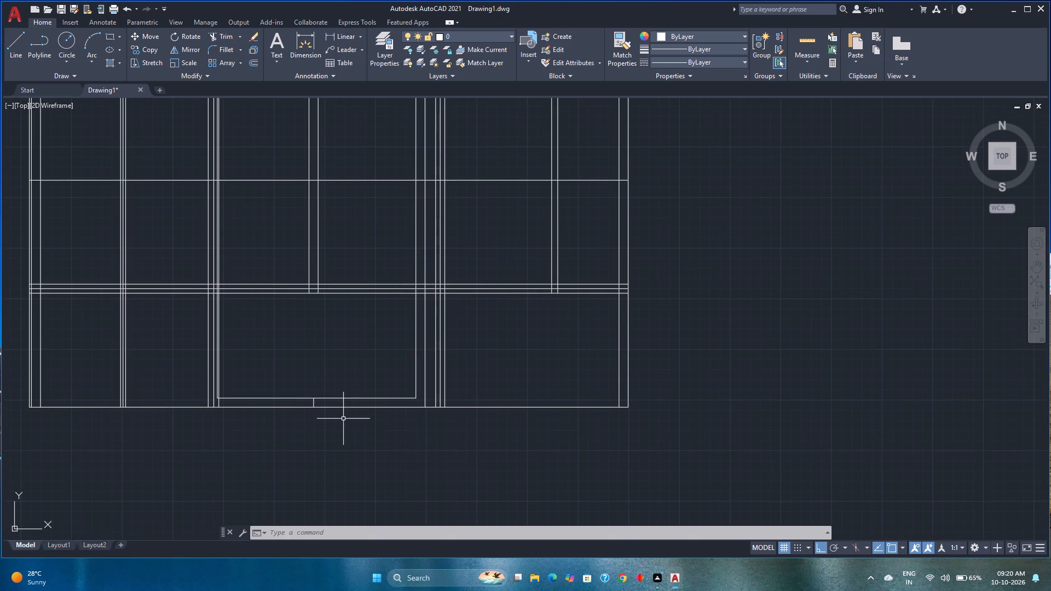
scroll(343, 416, down, 1)
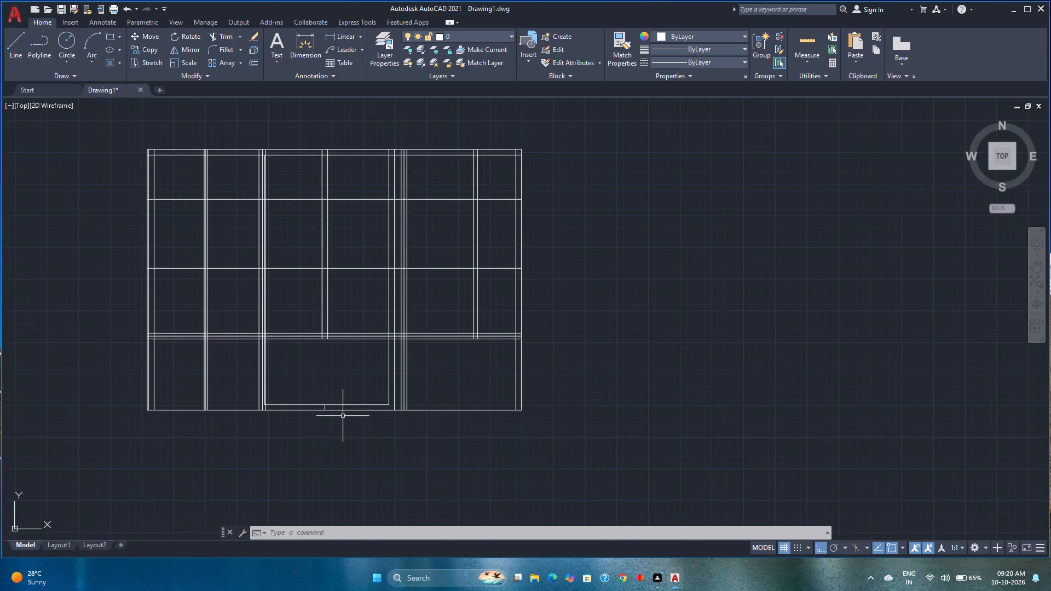
middle_drag(343, 416, 315, 442)
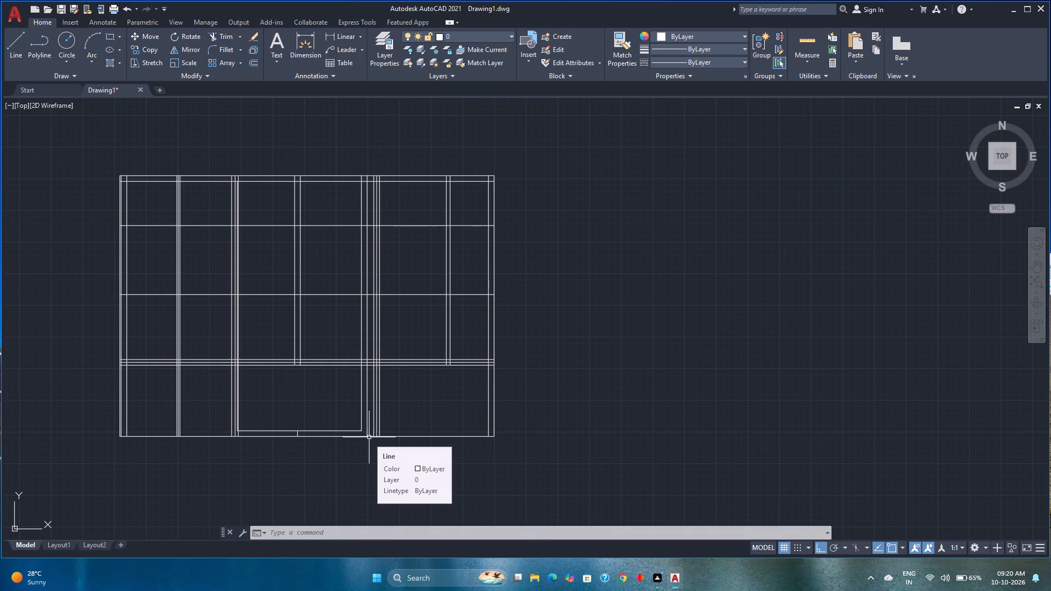
Trim the thick horizontal wall's centreline and the lines crossing inside it at the east outer wall and the short eastern partition.
scroll(444, 383, up, 2)
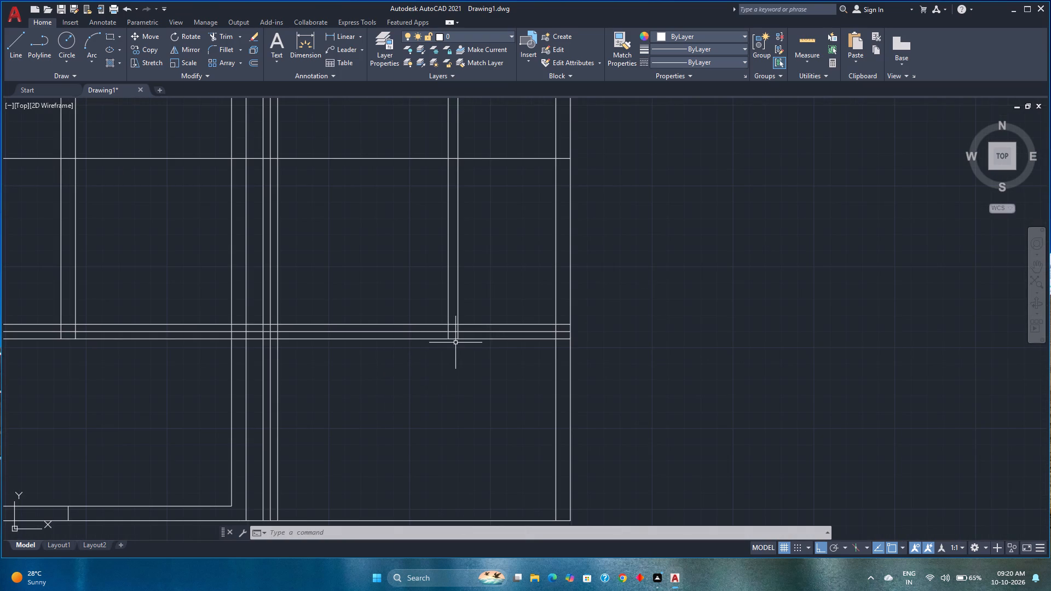
scroll(455, 343, up, 2)
middle_drag(455, 343, 442, 374)
key(t)
key(r)
key(Return)
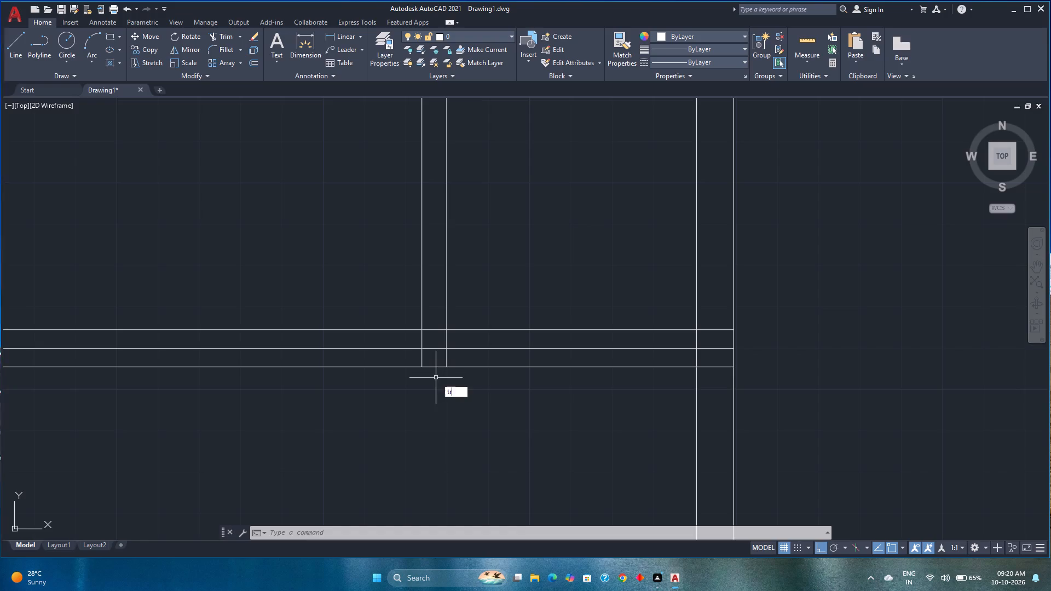
drag(717, 321, 696, 346)
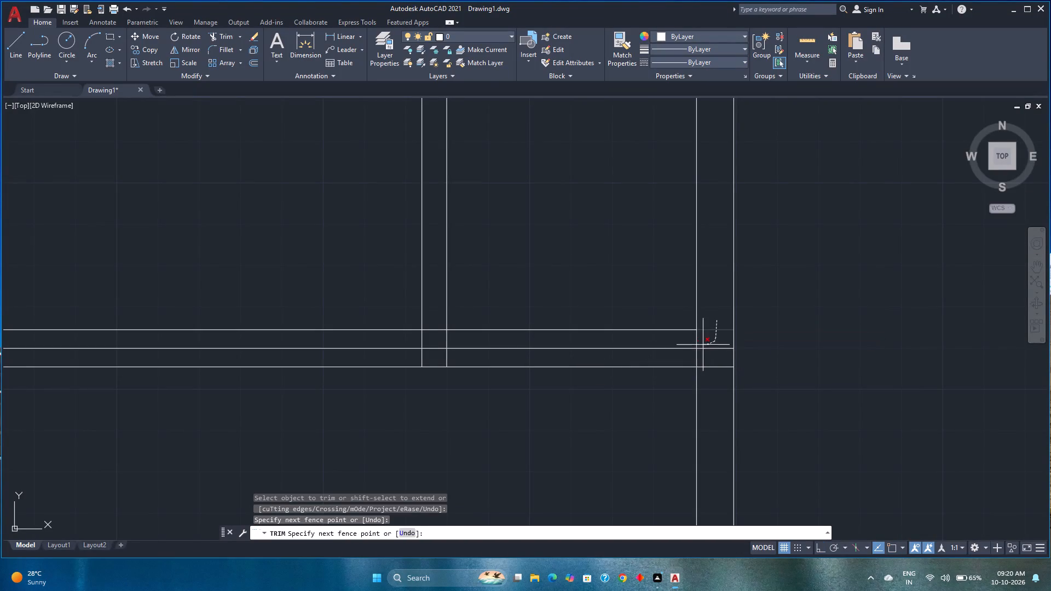
drag(696, 346, 509, 349)
drag(509, 349, 414, 344)
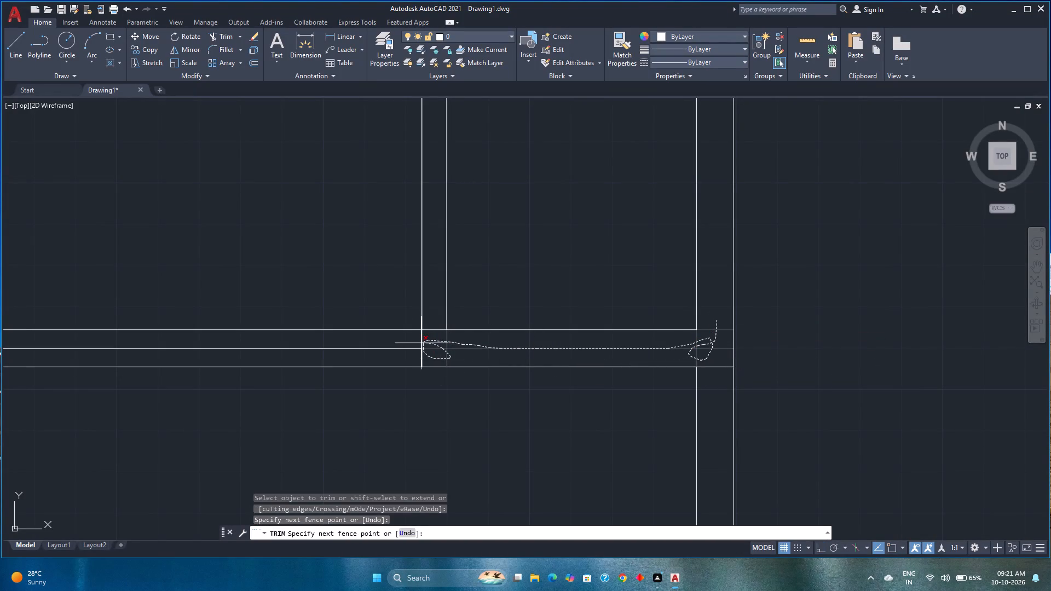
drag(414, 344, 437, 356)
Trim both eastern partition lines between the thick horizontal wall and the single horizontal line above it.
scroll(368, 353, down, 1)
middle_drag(368, 353, 404, 354)
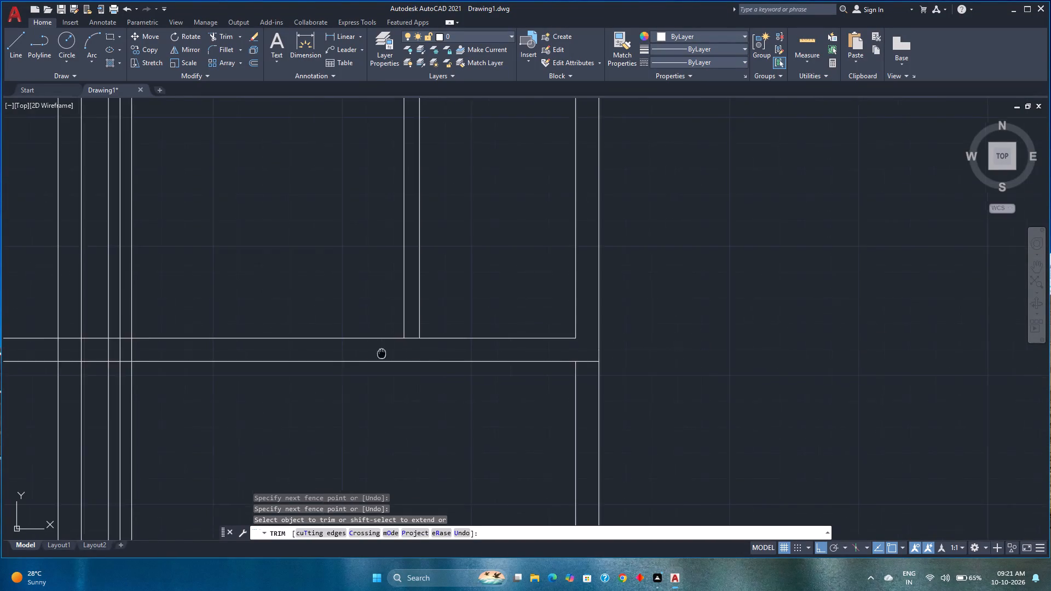
middle_drag(404, 354, 651, 366)
scroll(609, 363, down, 2)
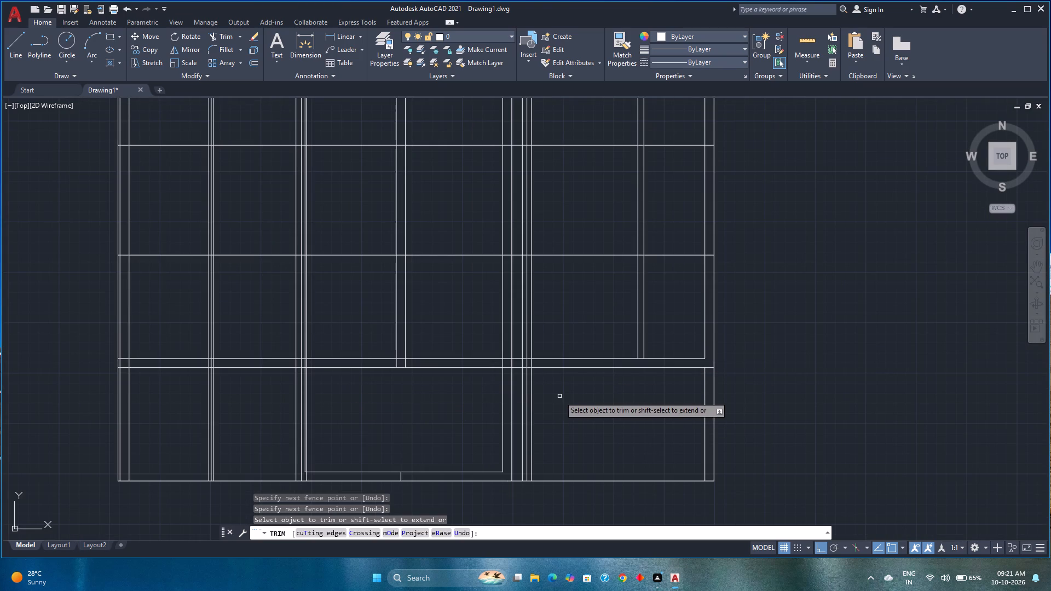
click(661, 310)
click(607, 310)
Trim the eastern partition up to the upper single horizontal line, and remove the lower single horizontal line across the eastern room.
middle_drag(633, 297, 555, 401)
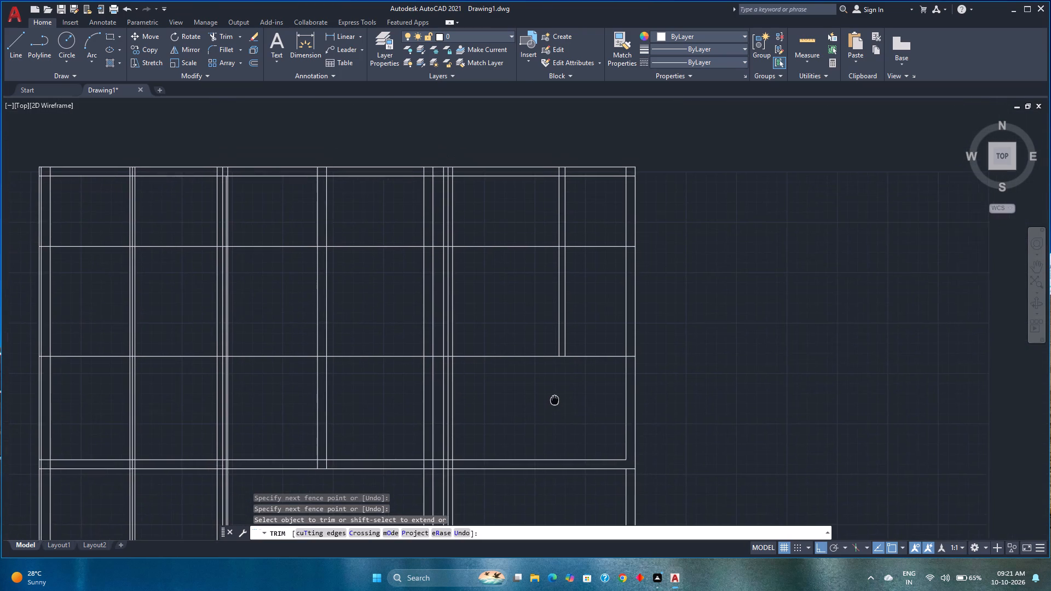
middle_drag(555, 401, 546, 444)
click(547, 438)
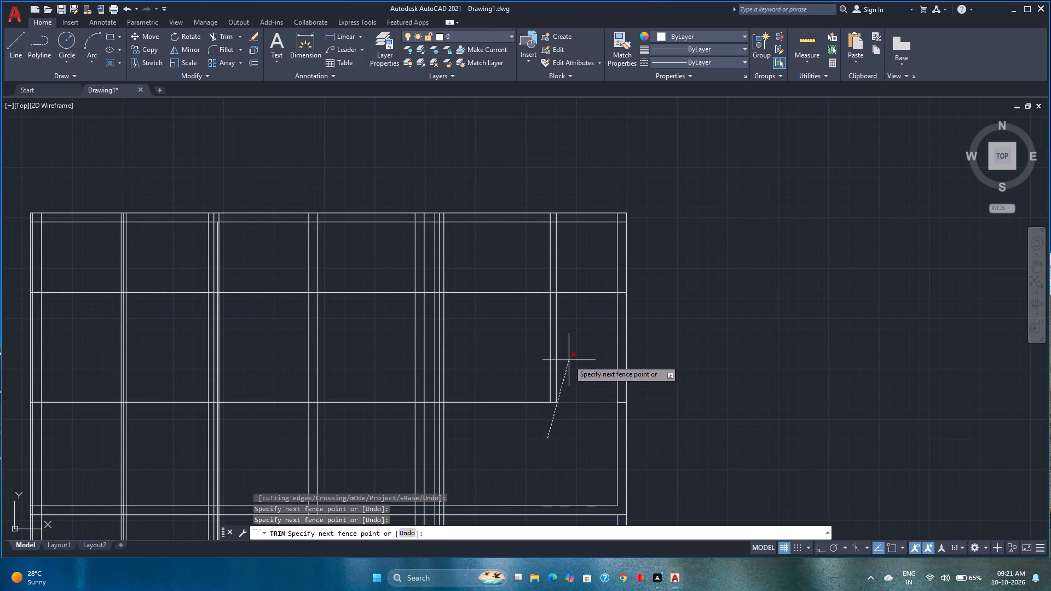
click(569, 360)
click(584, 393)
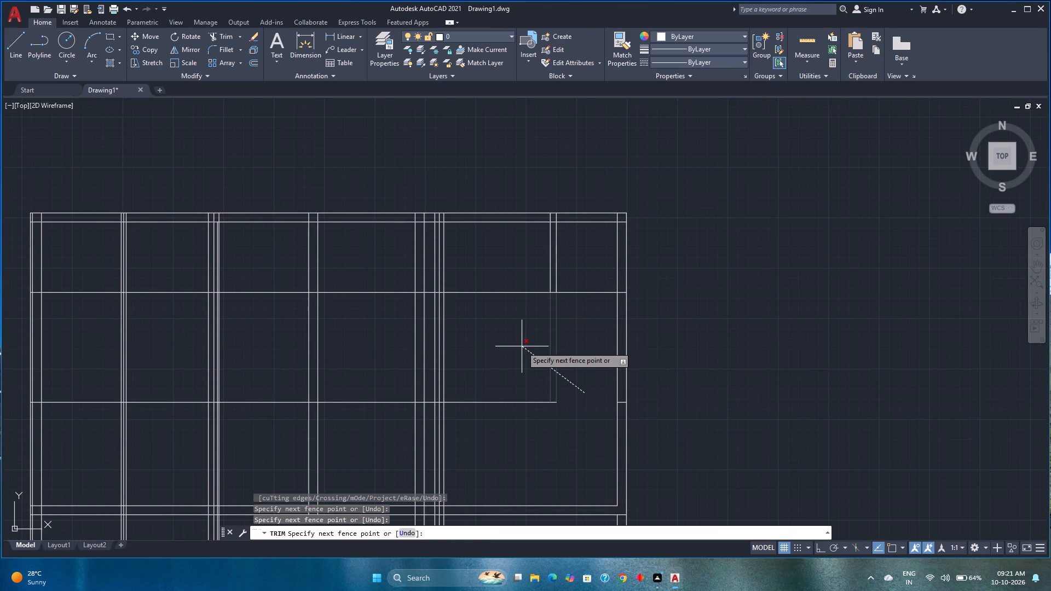
click(522, 346)
click(513, 349)
click(512, 432)
scroll(546, 413, up, 1)
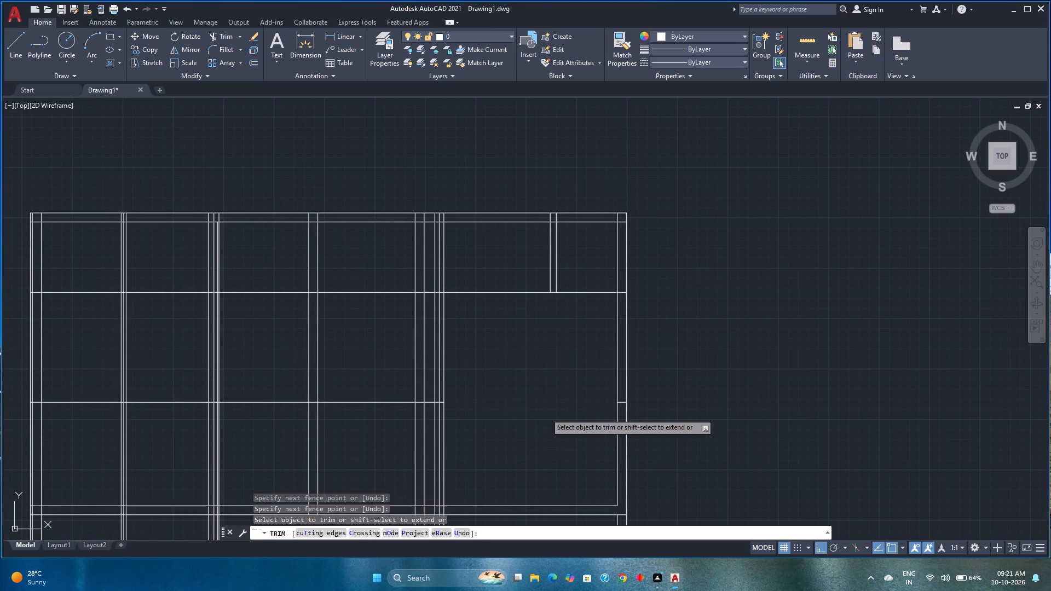
middle_drag(546, 413, 411, 481)
scroll(414, 476, up, 1)
key(space)
scroll(430, 393, down, 2)
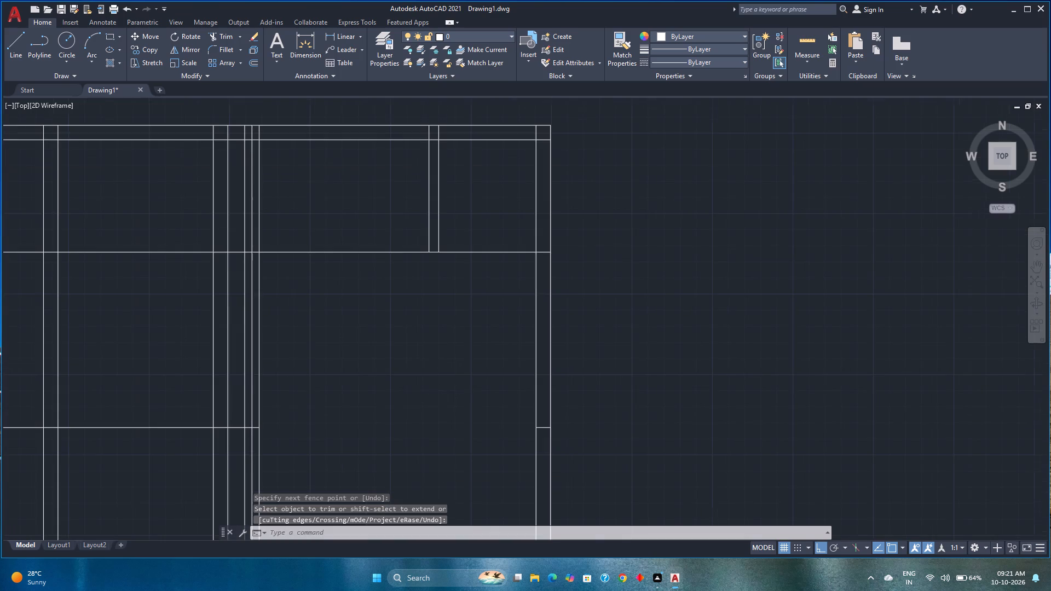
Offset the upper single horizontal line 3" to both its north and south sides.
middle_drag(430, 392, 398, 442)
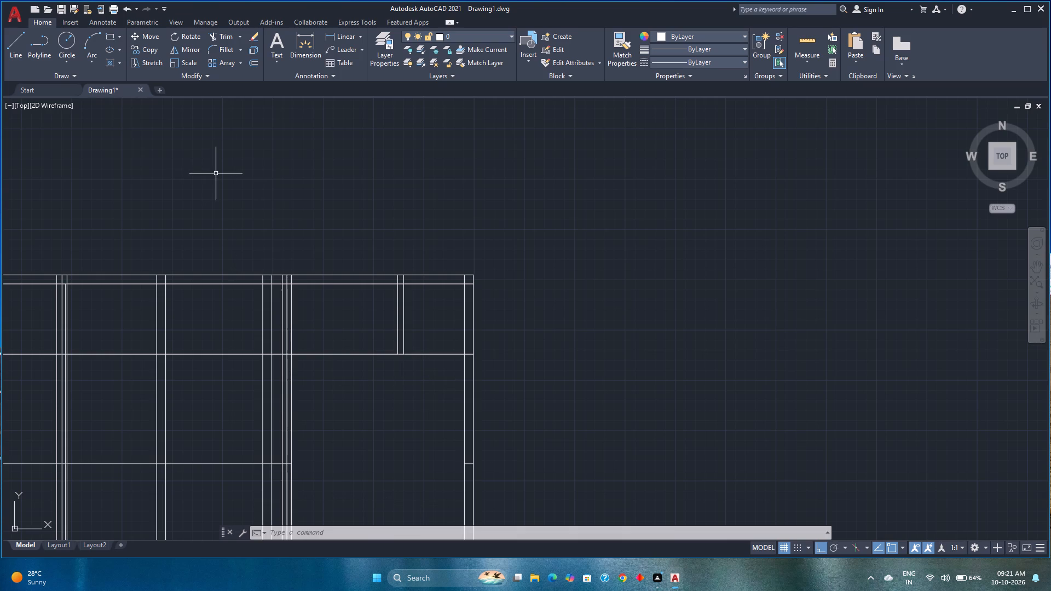
click(251, 63)
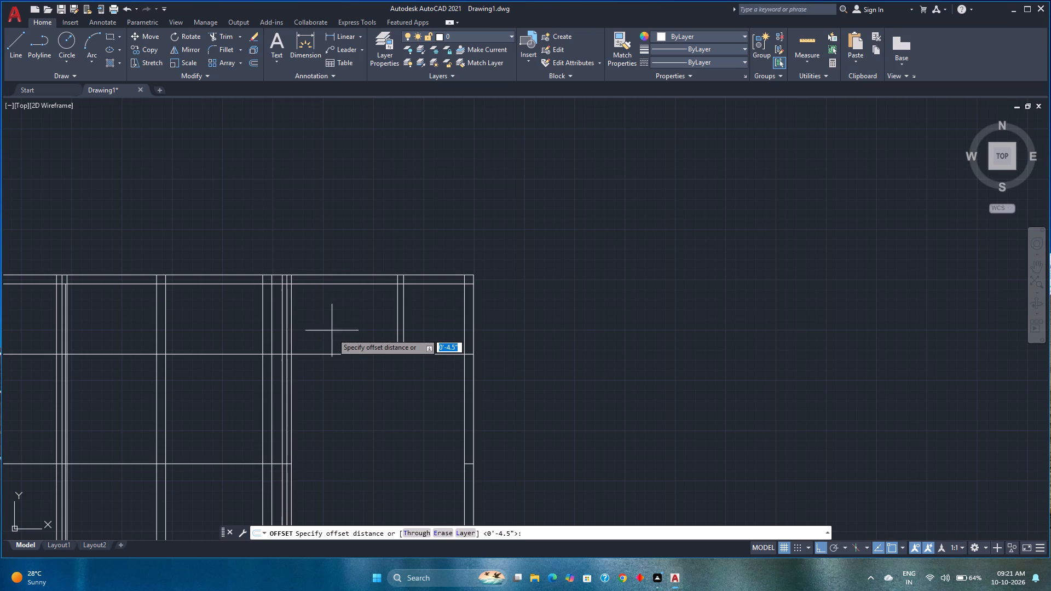
key(3)
key(Return)
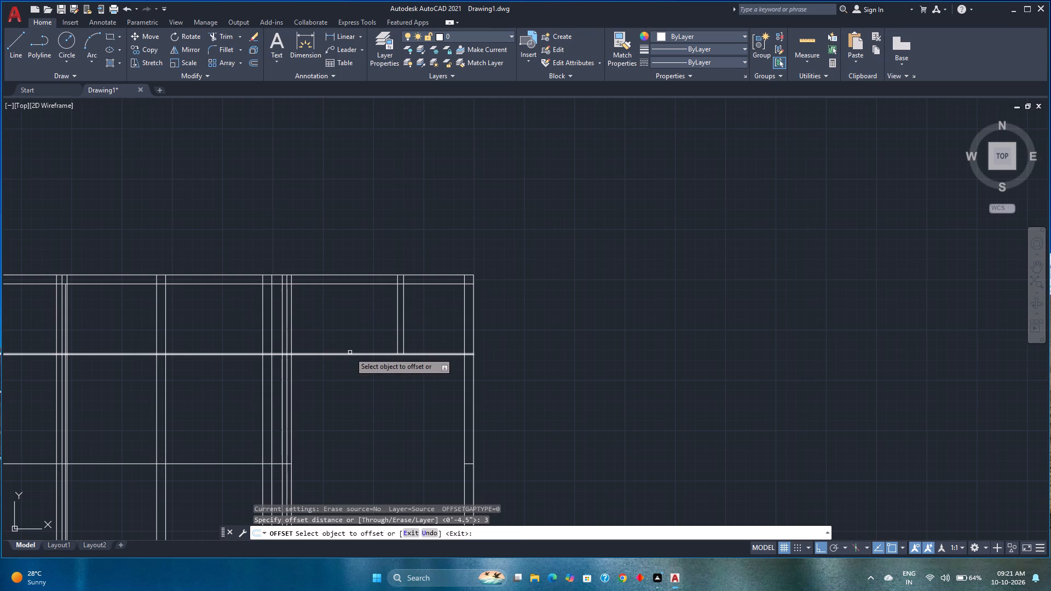
click(350, 352)
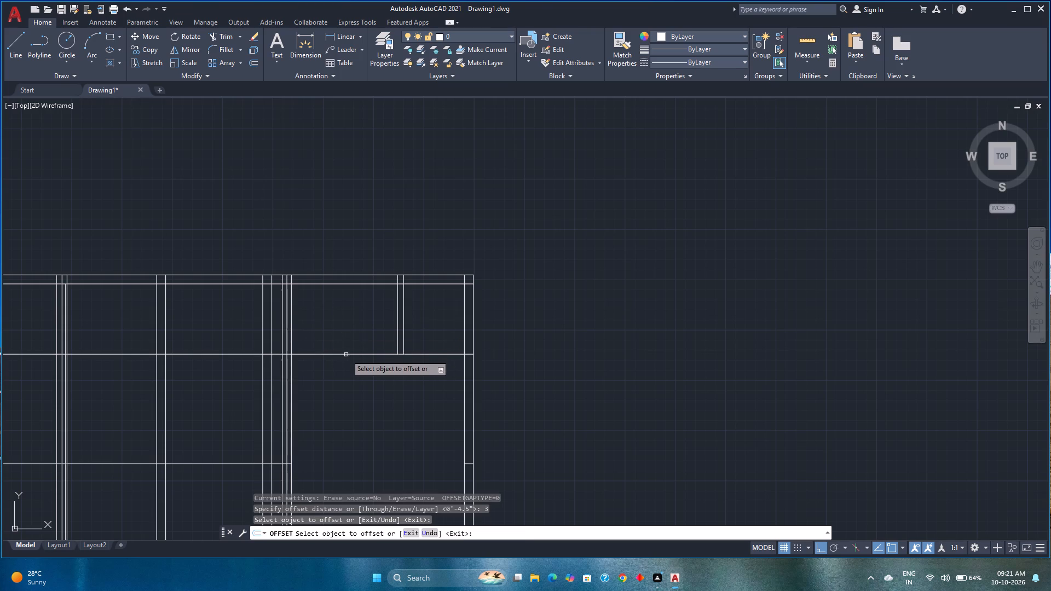
click(346, 355)
click(353, 331)
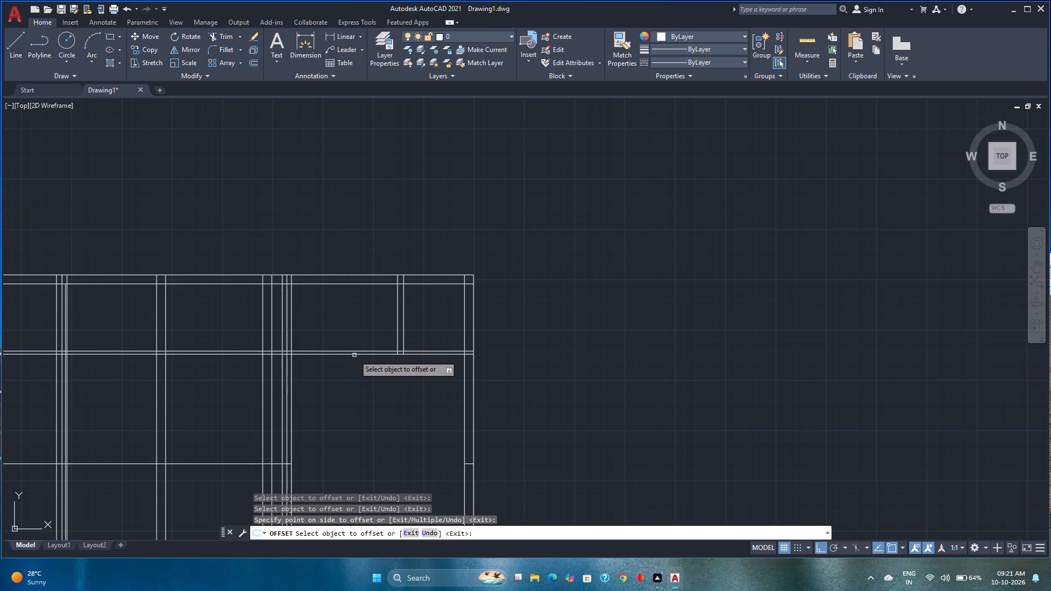
click(355, 354)
click(354, 372)
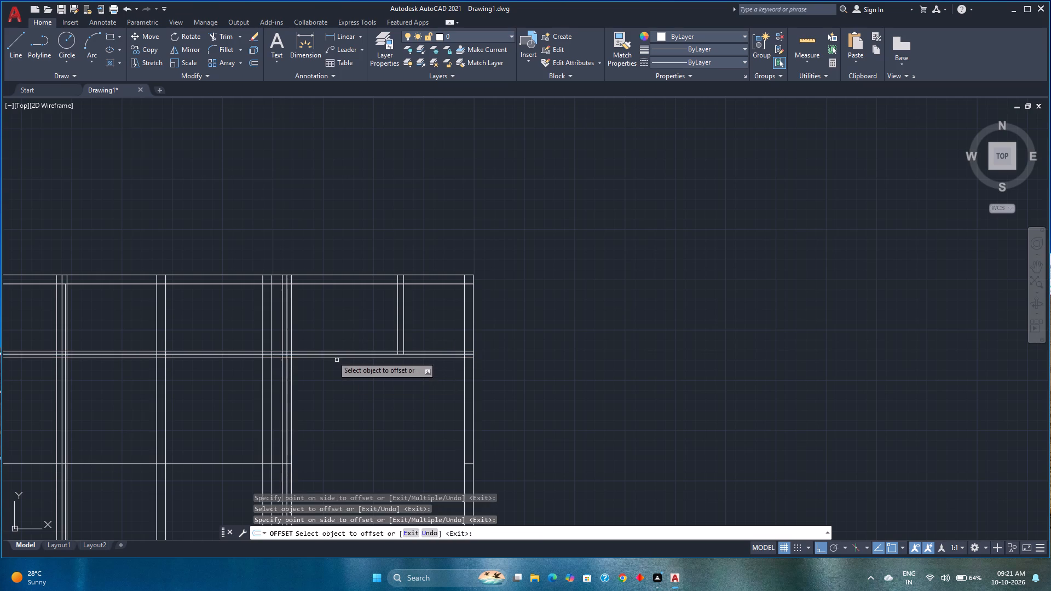
Offset the same horizontal centreline 6" to the north.
scroll(310, 351, up, 3)
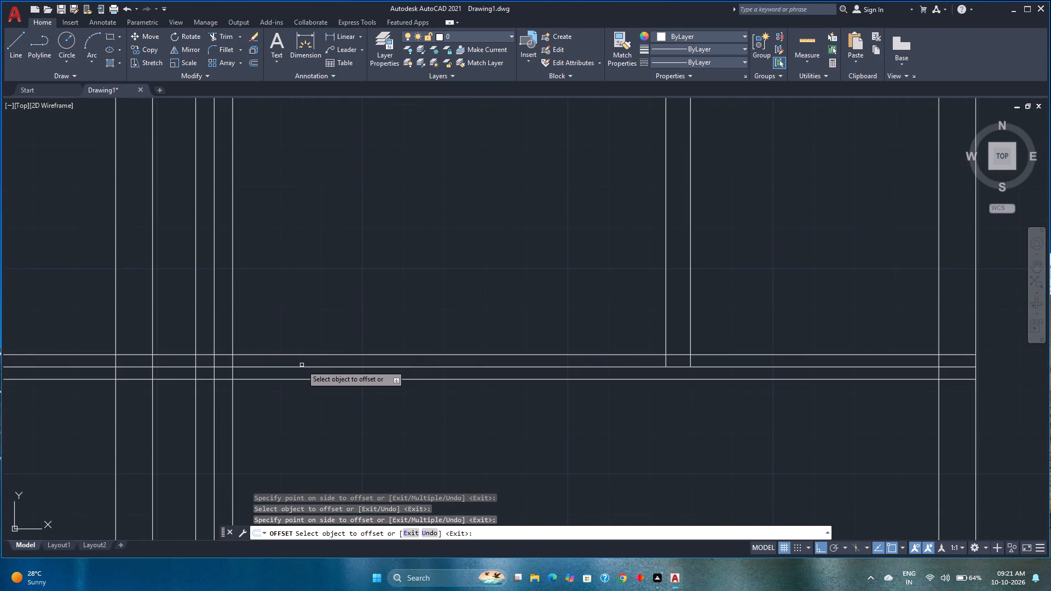
click(302, 367)
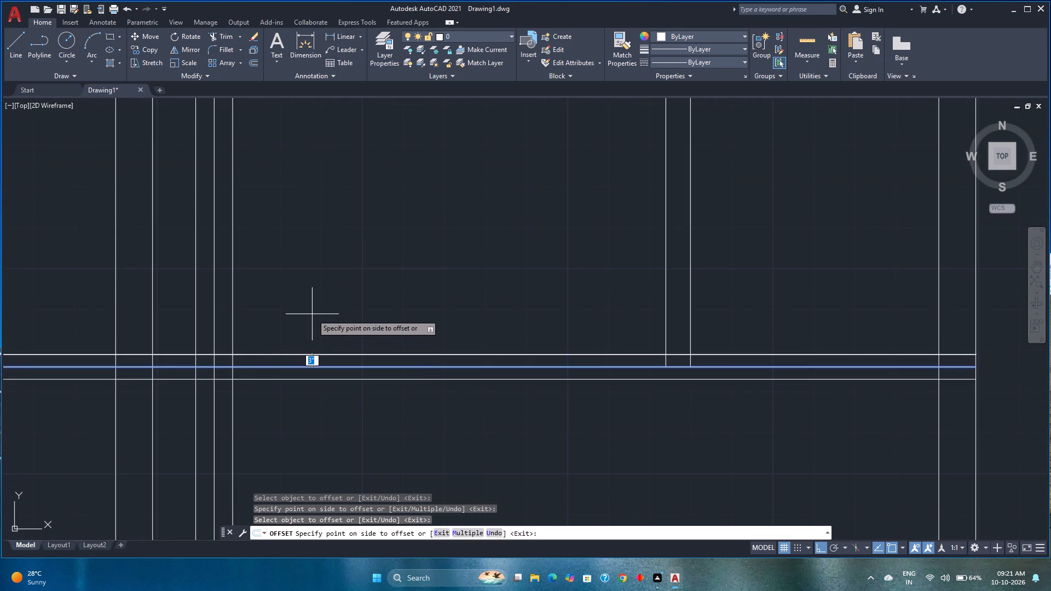
key(6)
key(Return)
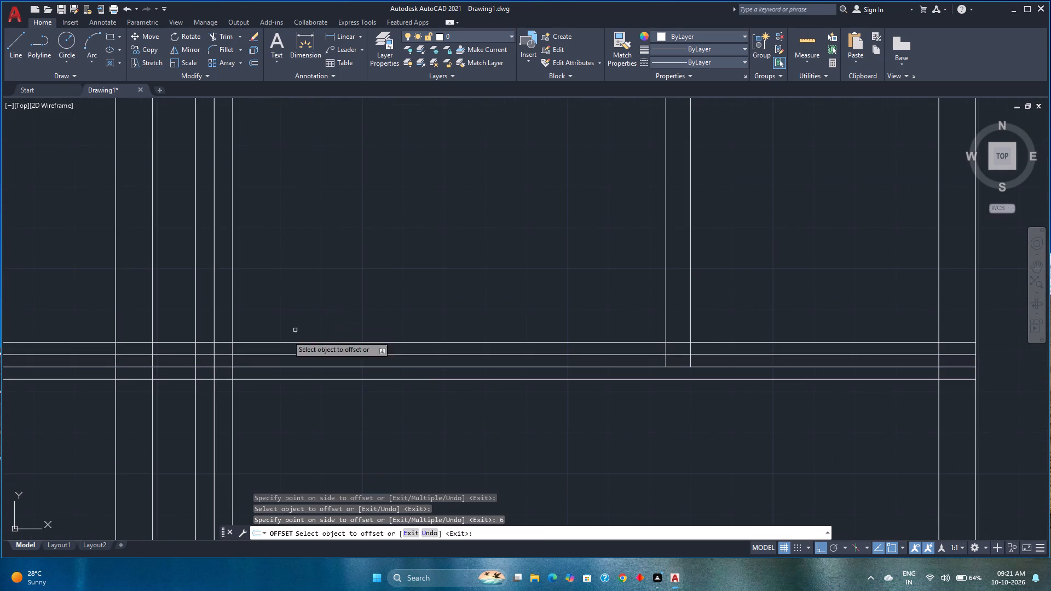
key(space)
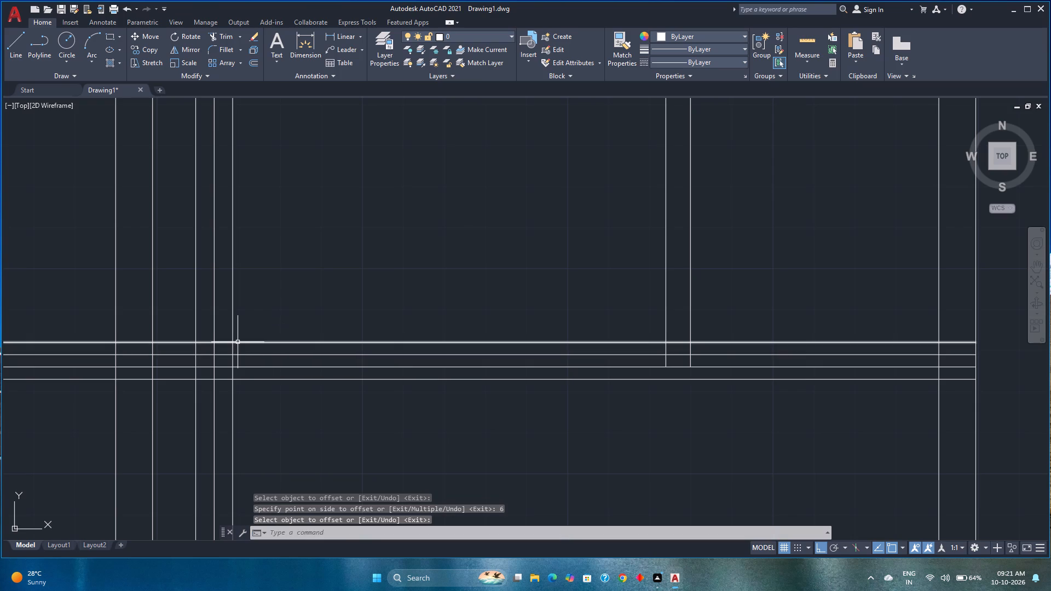
Trim the 6" offset line across the eastern room and erase its remaining stretch from the partition to the east outer wall.
key(t)
key(r)
key(Return)
click(298, 318)
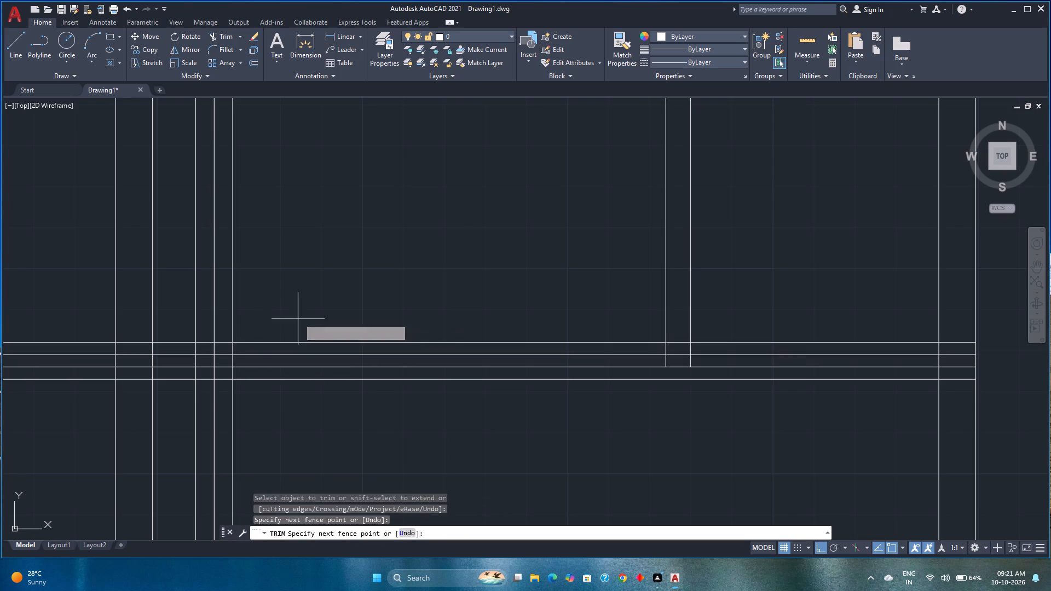
click(299, 347)
click(787, 302)
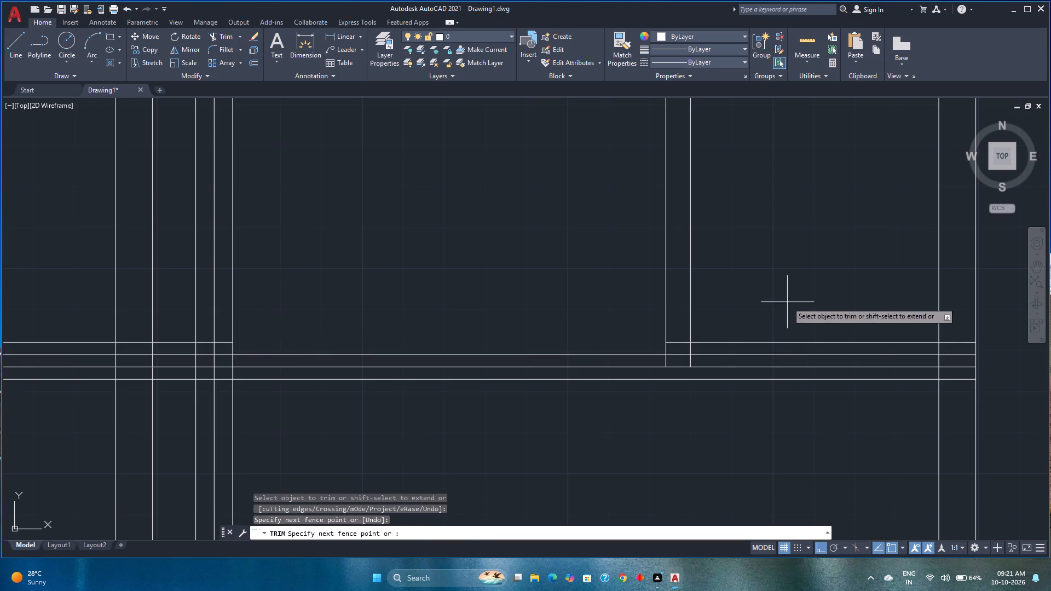
key(Escape)
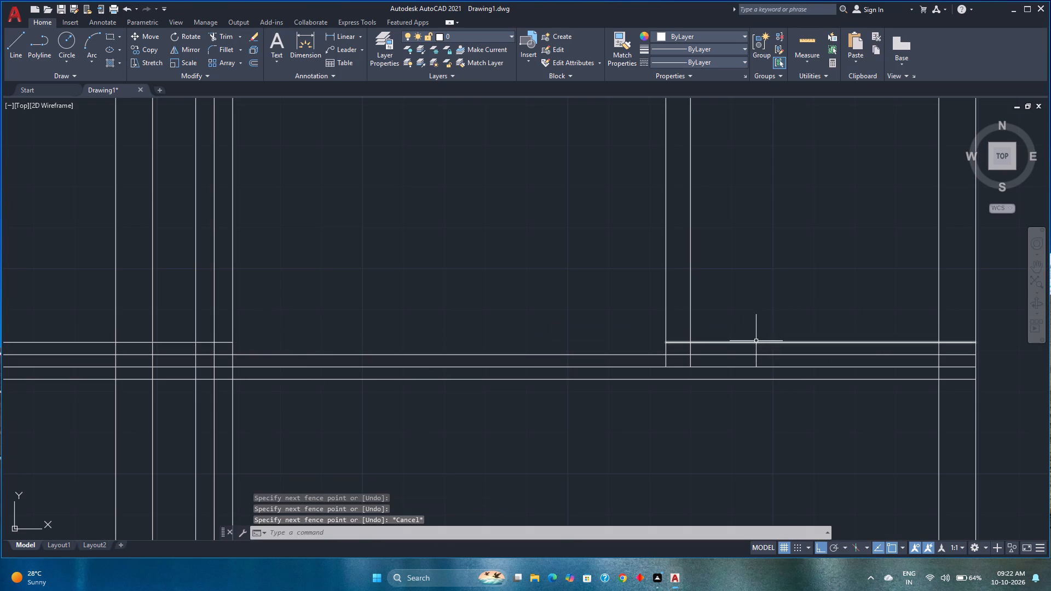
click(756, 341)
key(Delete)
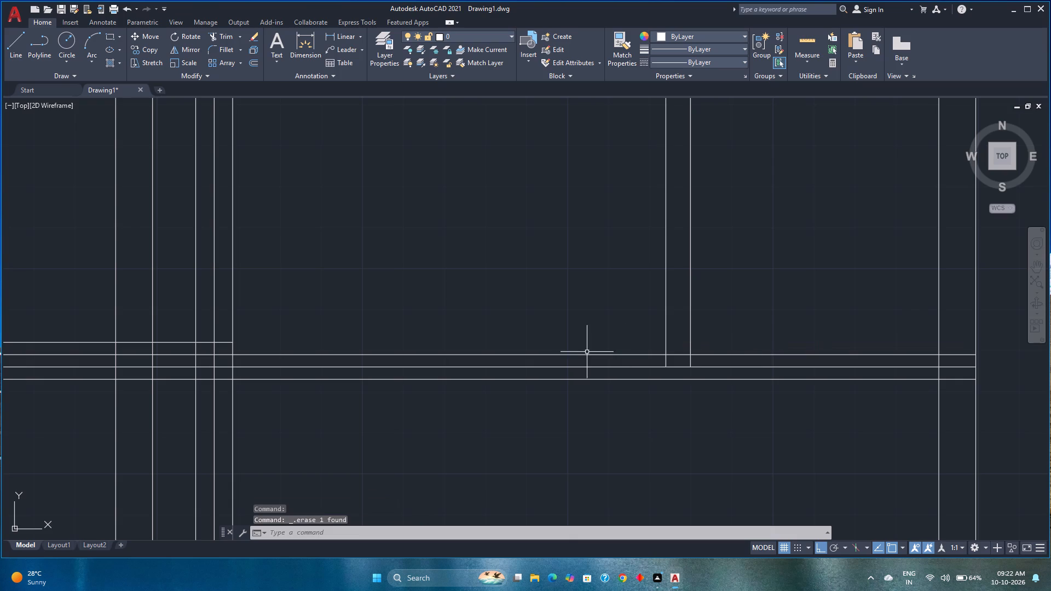
Trim the new horizontal wall's centreline and the crossing lines at the foot of the eastern partition and at the east outer wall.
key(t)
key(r)
key(Return)
scroll(689, 362, up, 3)
drag(646, 318, 573, 378)
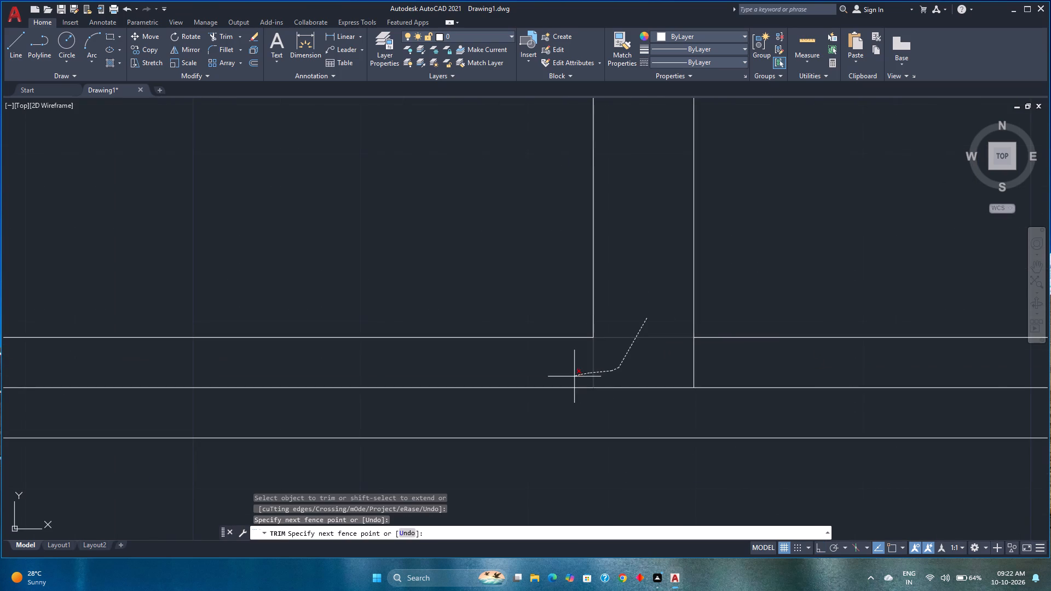
drag(573, 378, 684, 386)
scroll(682, 384, down, 3)
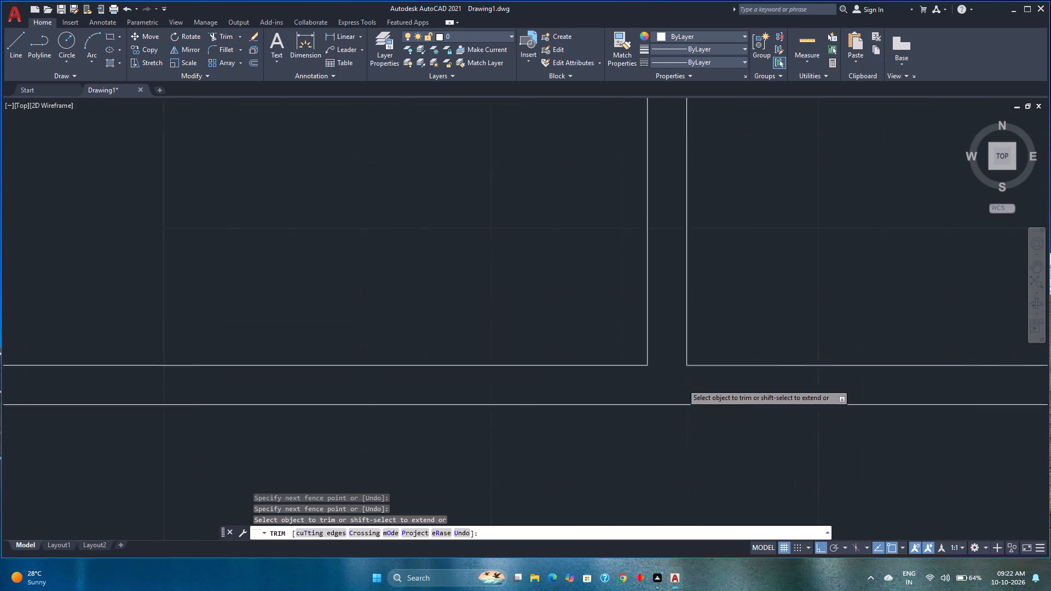
scroll(682, 384, down, 1)
middle_drag(682, 384, 496, 371)
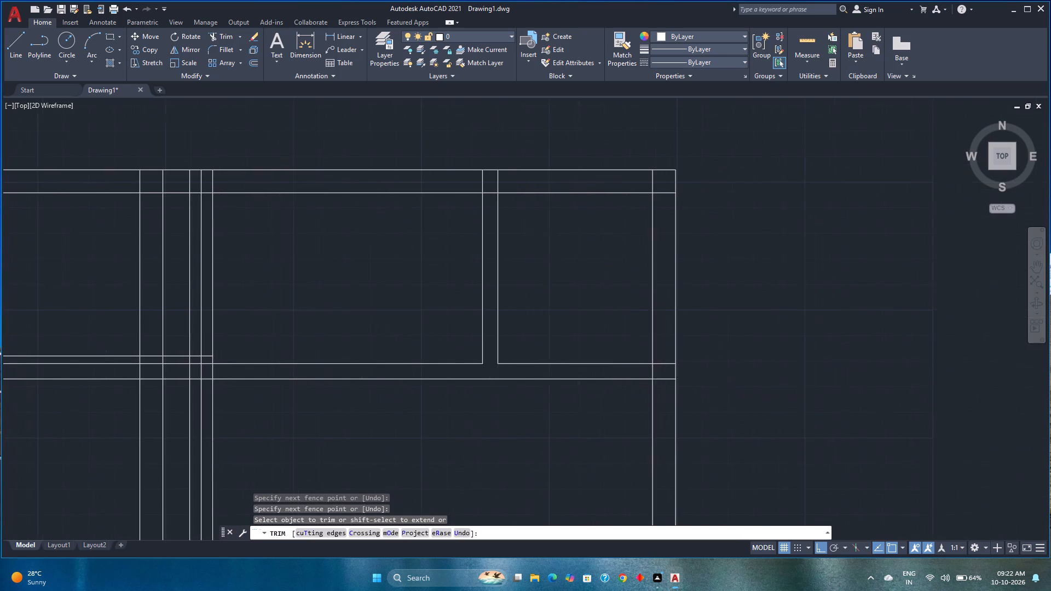
scroll(652, 375, up, 2)
drag(604, 368, 672, 332)
scroll(672, 332, down, 4)
Trim the crossing lines inside the north outer wall at the northeast corner and at the head of the eastern partition.
scroll(668, 255, up, 3)
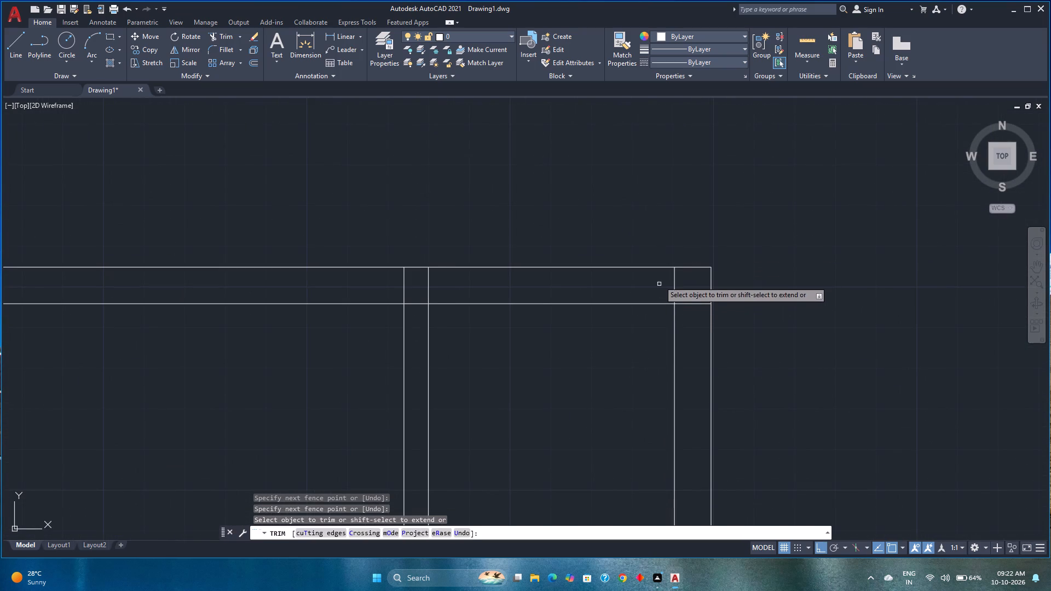
drag(659, 280, 701, 315)
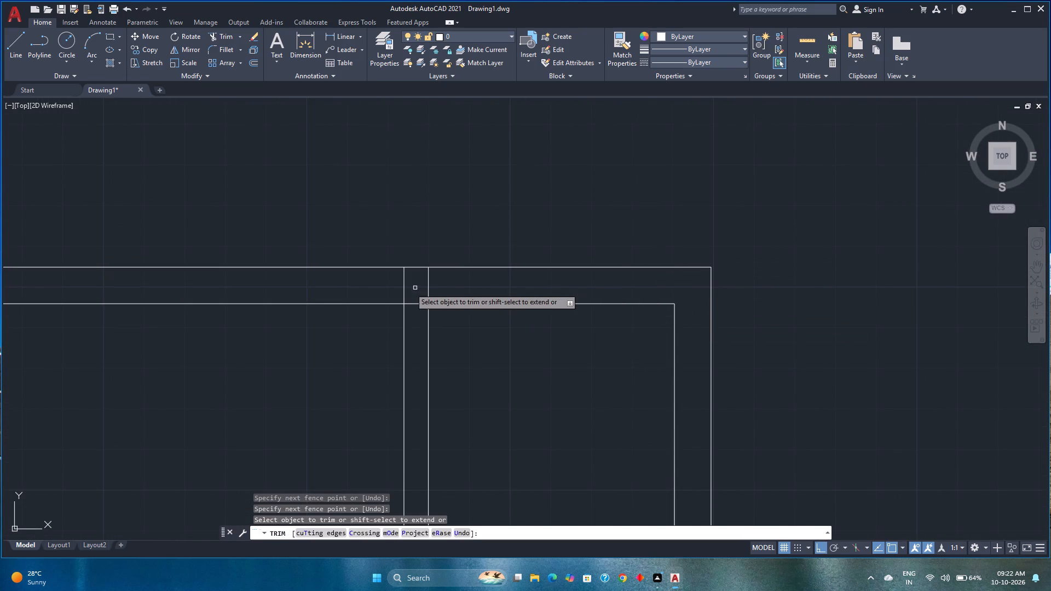
drag(397, 283, 434, 286)
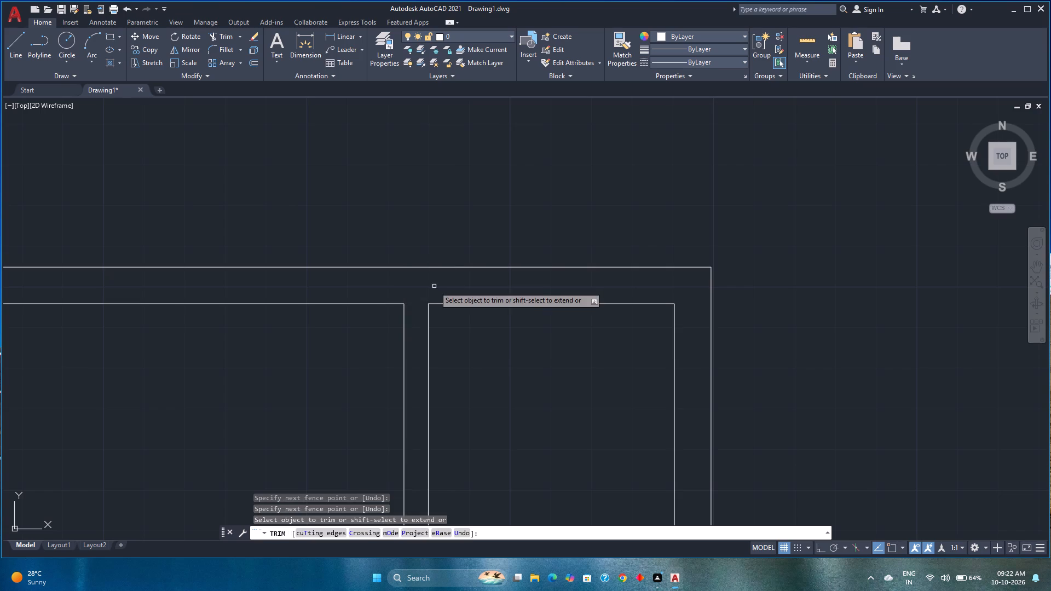
Trim the crossing lines and the vertical wall's centreline where the new horizontal wall meets the eastern room's west wall.
scroll(434, 286, down, 2)
middle_drag(369, 345, 533, 335)
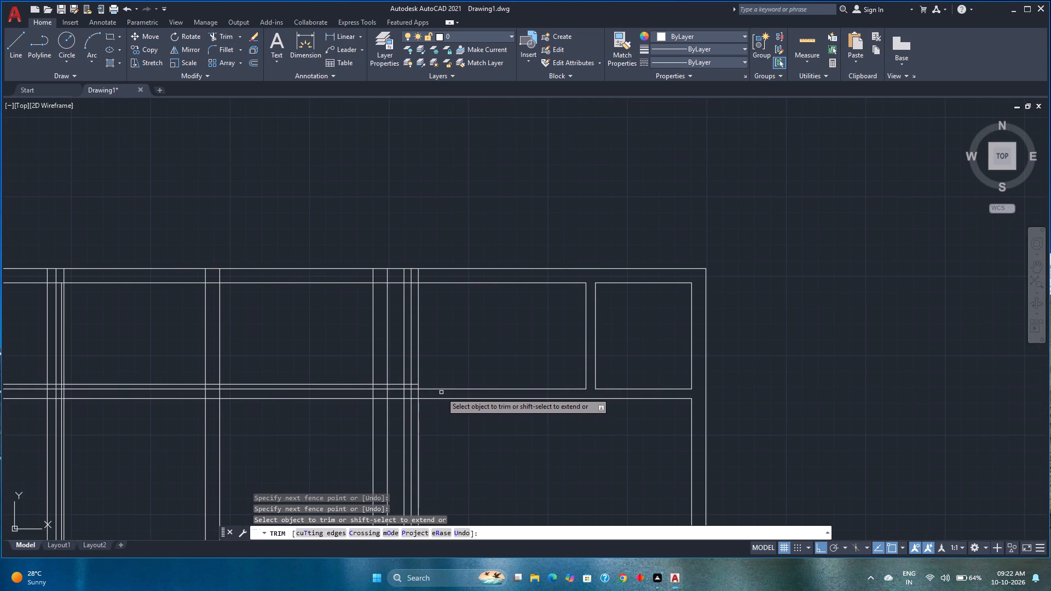
scroll(409, 384, up, 2)
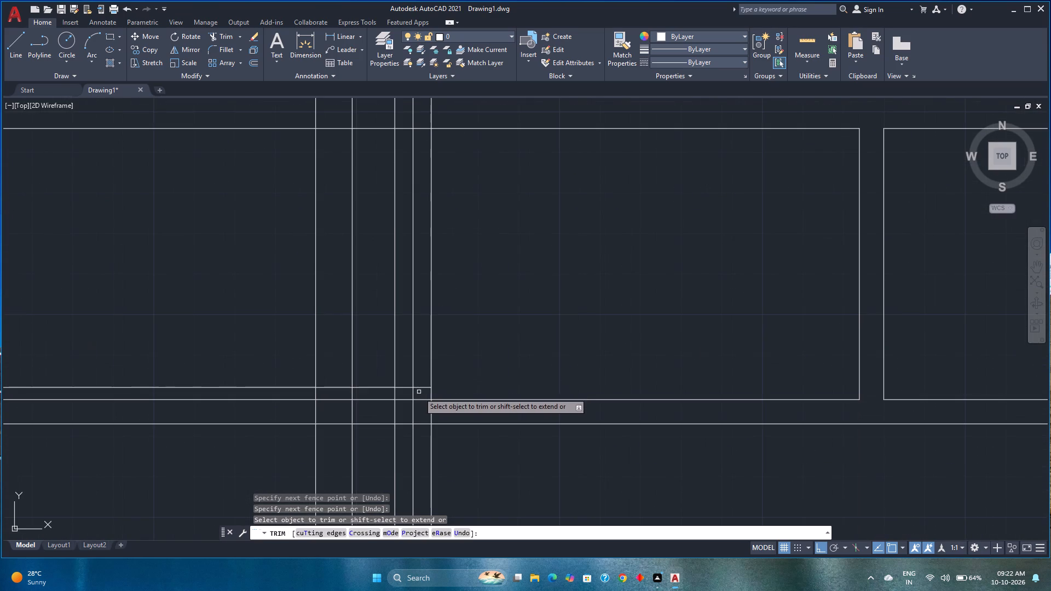
click(420, 382)
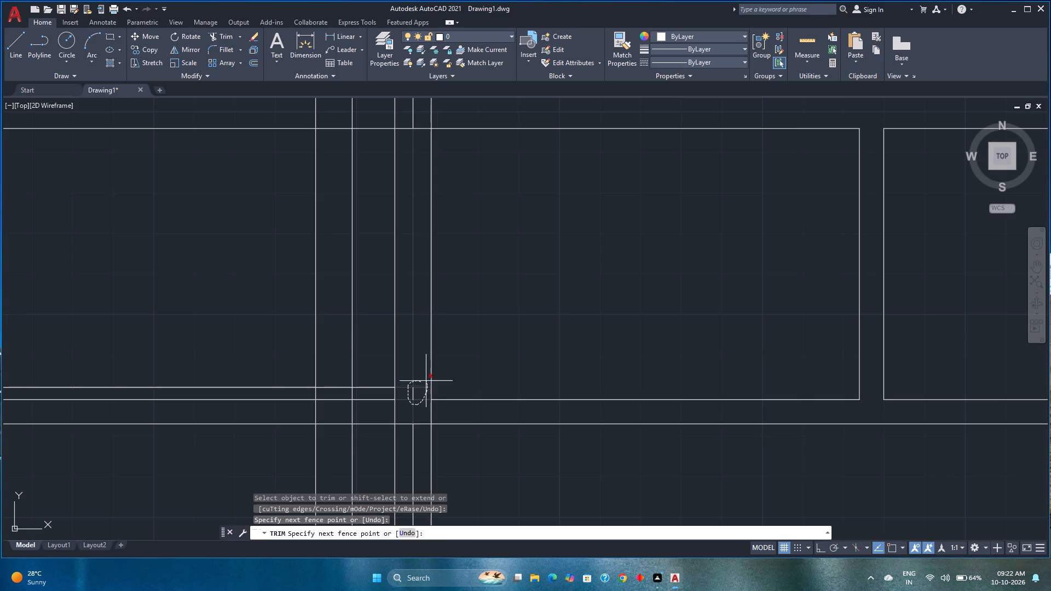
drag(419, 391, 414, 395)
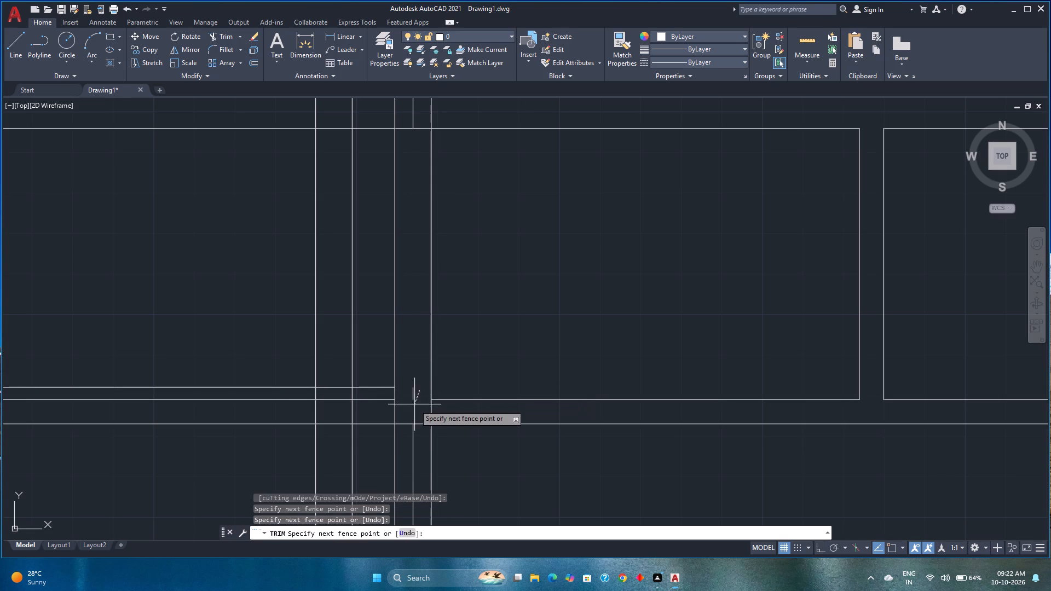
click(408, 392)
drag(411, 402, 448, 411)
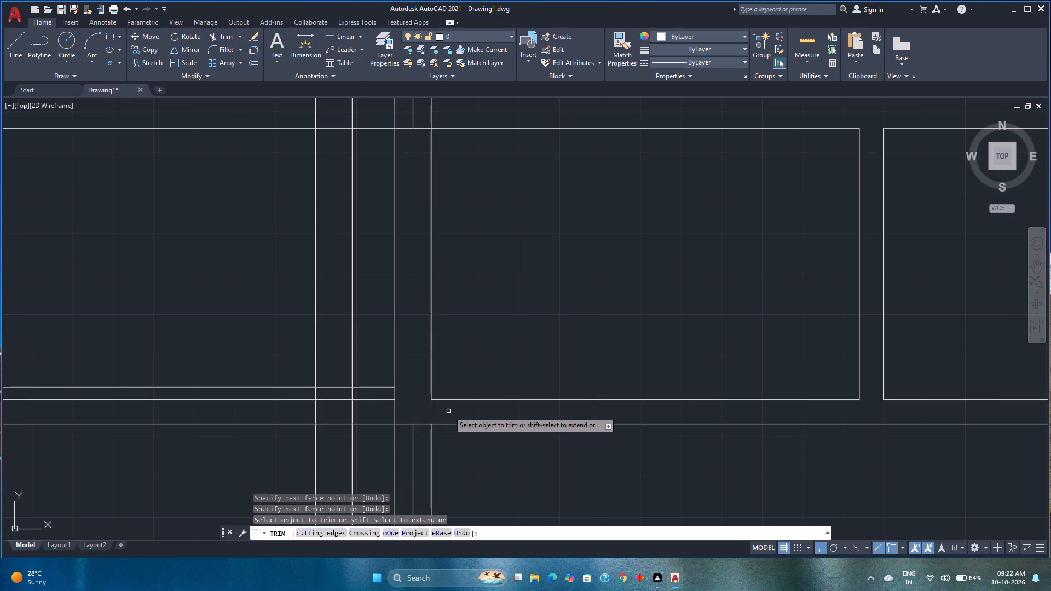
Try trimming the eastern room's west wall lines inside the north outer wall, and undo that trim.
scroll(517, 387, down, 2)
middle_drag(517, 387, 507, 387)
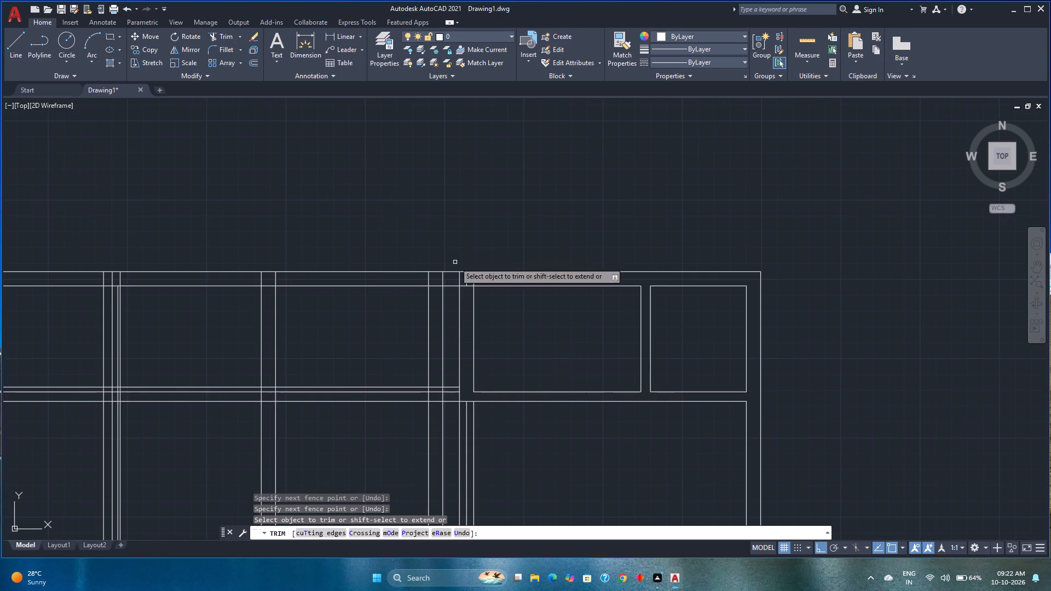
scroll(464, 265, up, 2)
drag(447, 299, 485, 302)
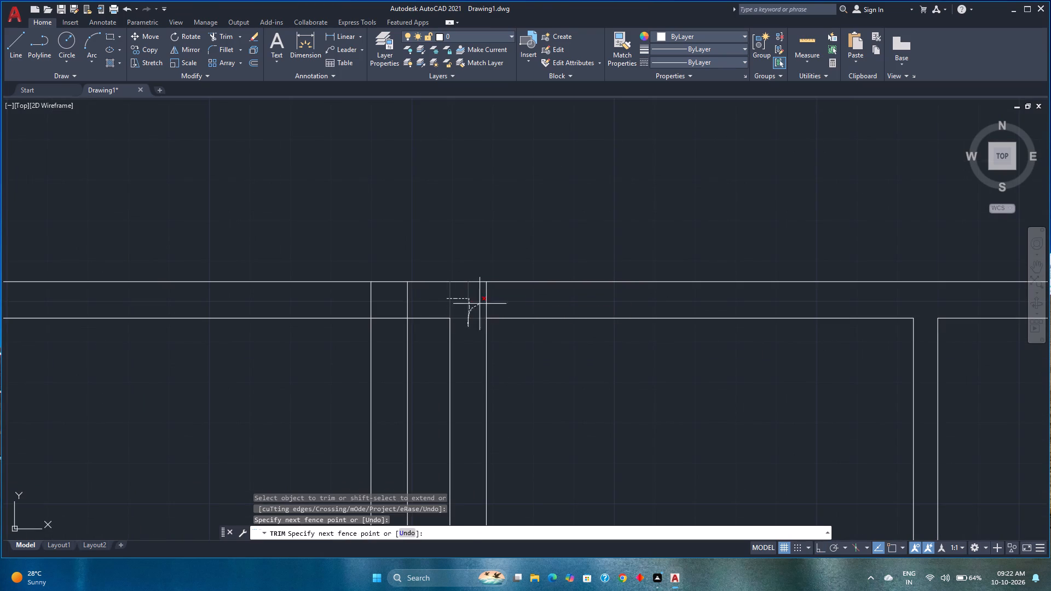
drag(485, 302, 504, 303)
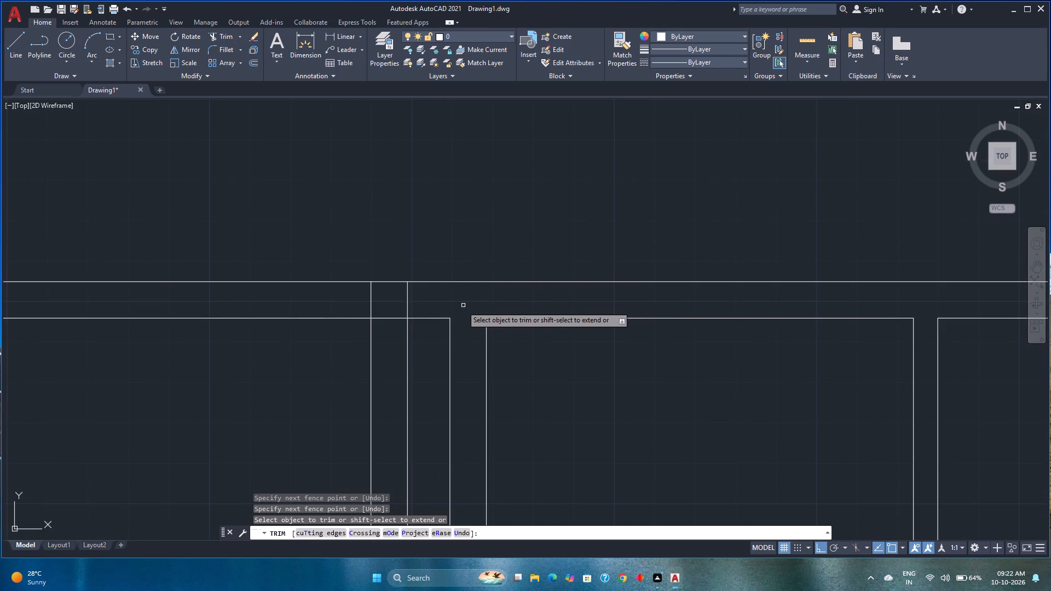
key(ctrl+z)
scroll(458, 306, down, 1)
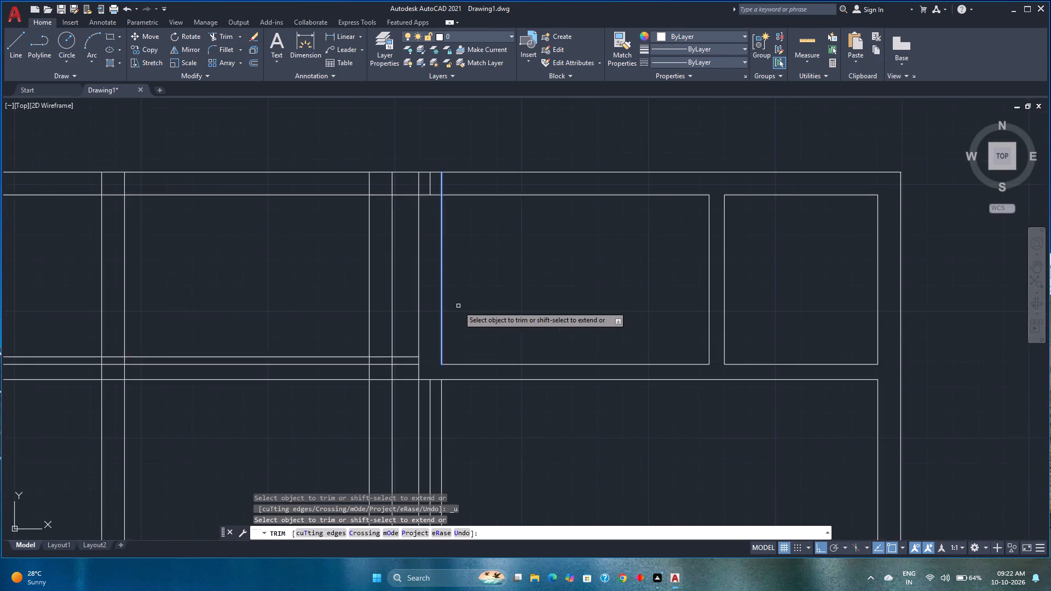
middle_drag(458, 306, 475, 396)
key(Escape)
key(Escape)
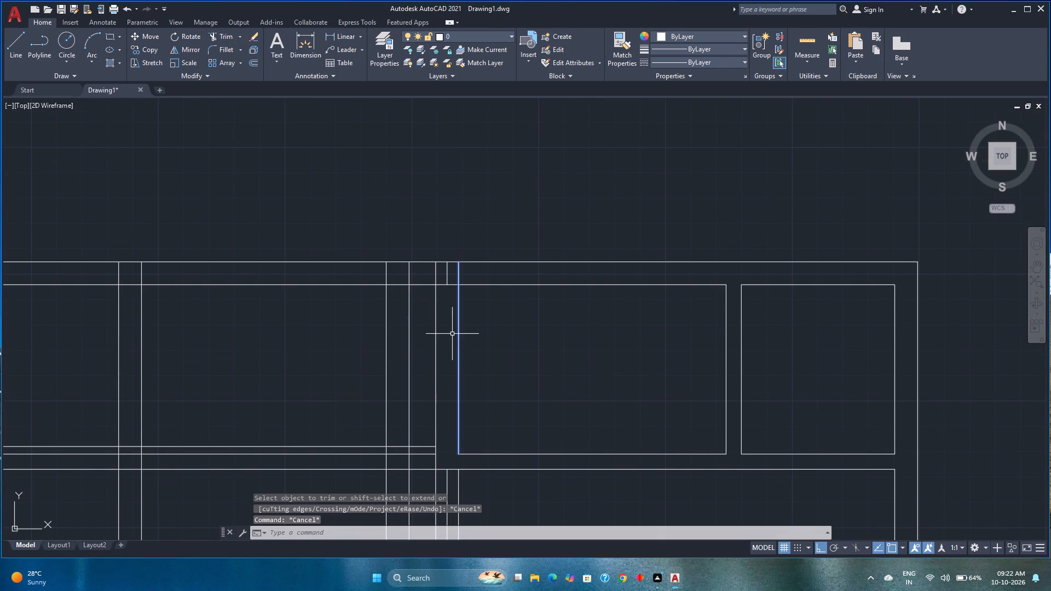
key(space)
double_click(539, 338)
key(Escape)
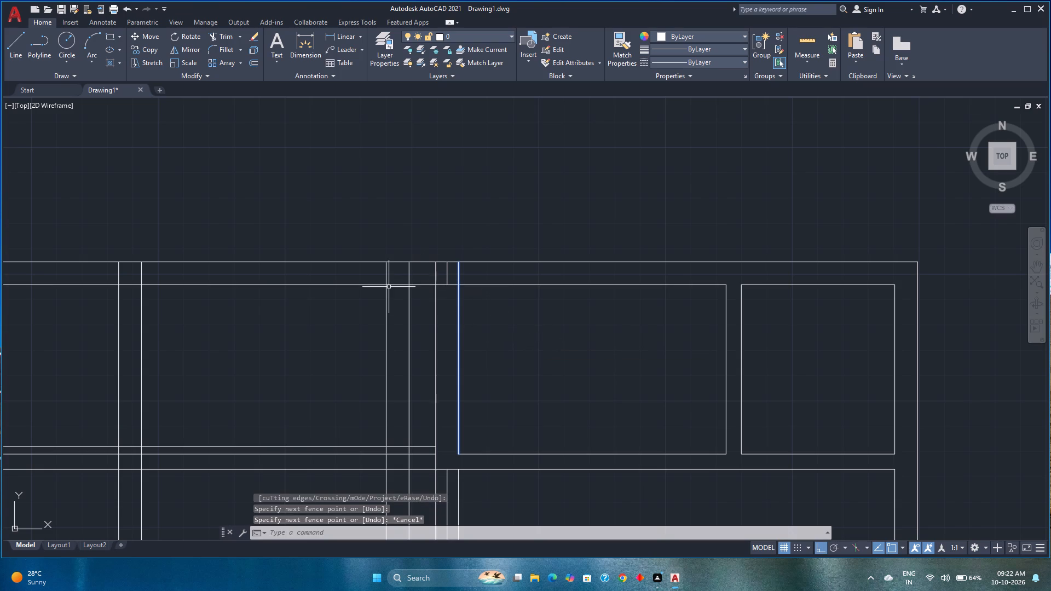
Trim both north outer wall lines up to the west face of the double-line wall just west of the eastern room's west wall.
scroll(389, 287, up, 1)
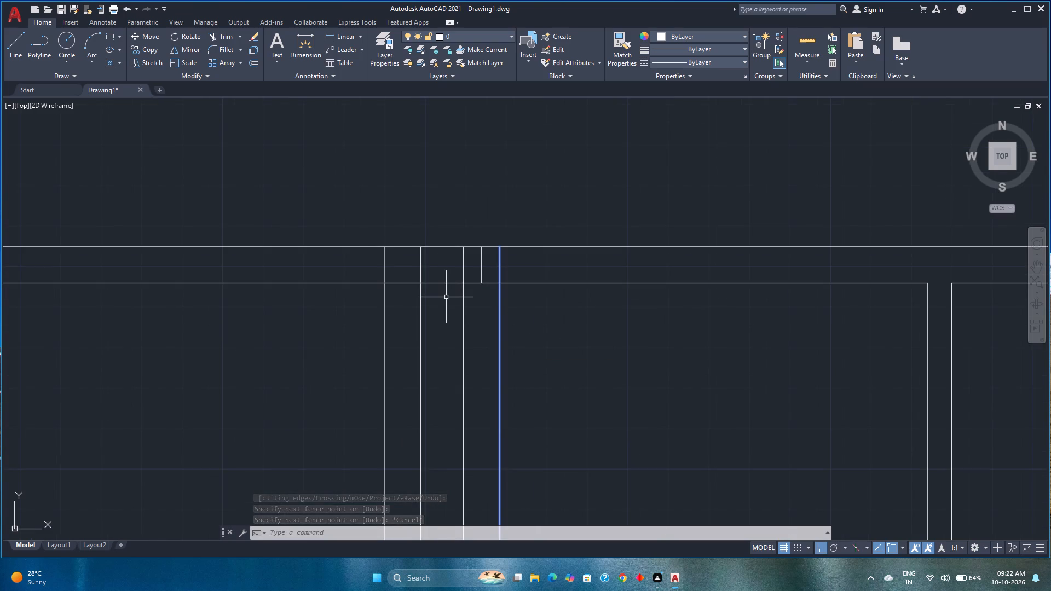
key(t)
key(r)
key(Return)
click(351, 304)
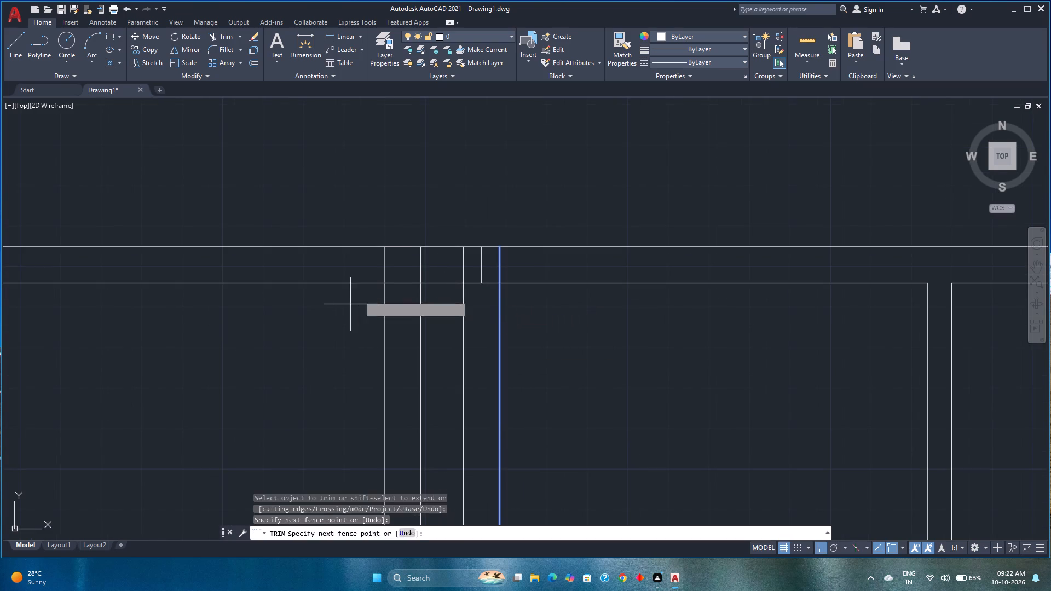
click(378, 233)
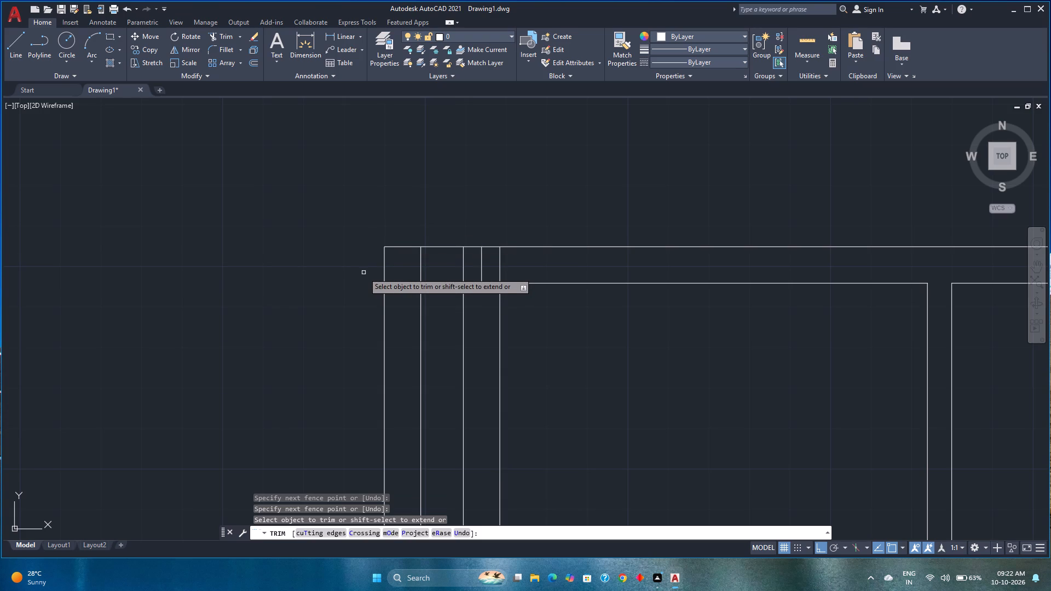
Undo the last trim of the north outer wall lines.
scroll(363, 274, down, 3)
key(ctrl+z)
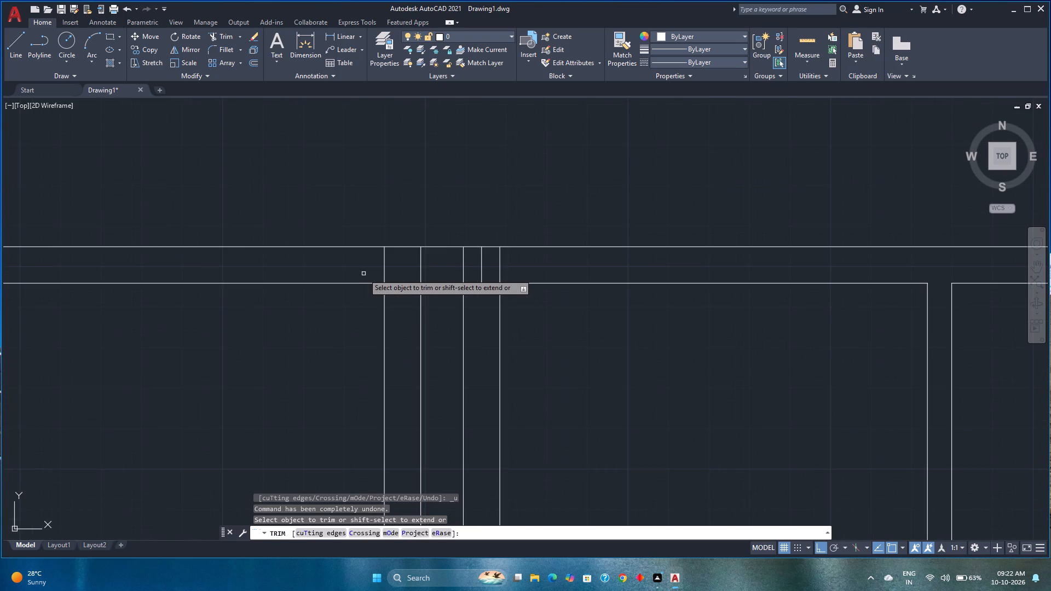
Trim both lines of the double-line wall just west of the eastern room's west wall, between the north outer wall and the horizontal wall.
scroll(449, 300, down, 2)
middle_drag(452, 300, 543, 302)
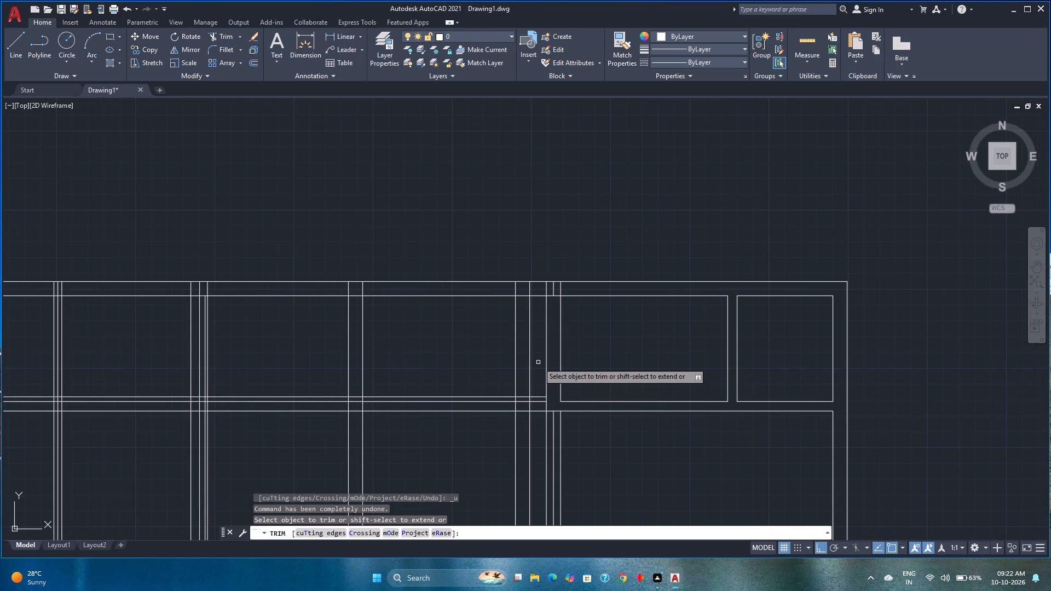
click(538, 361)
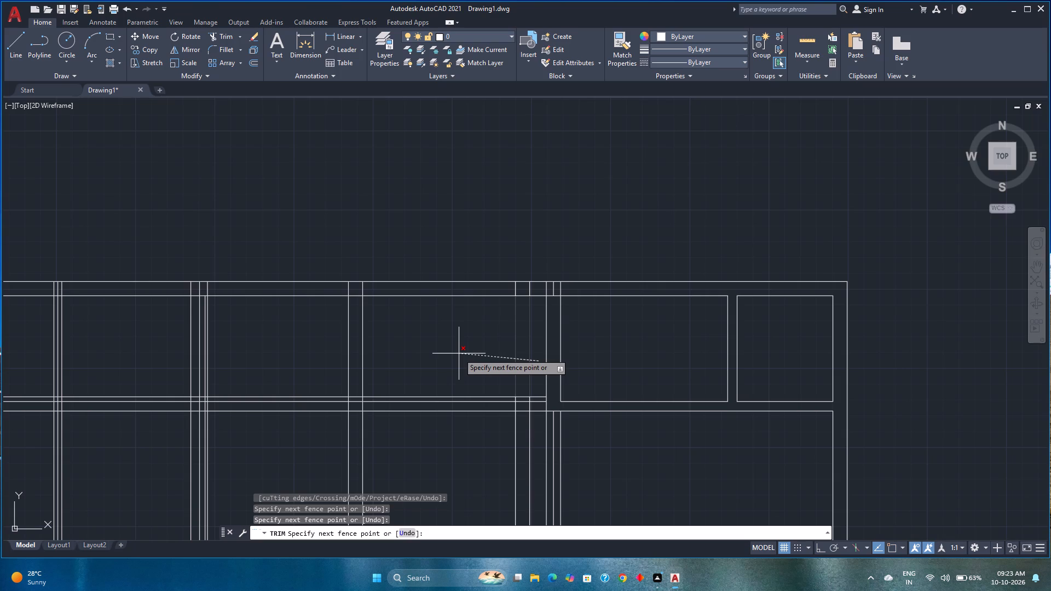
click(459, 354)
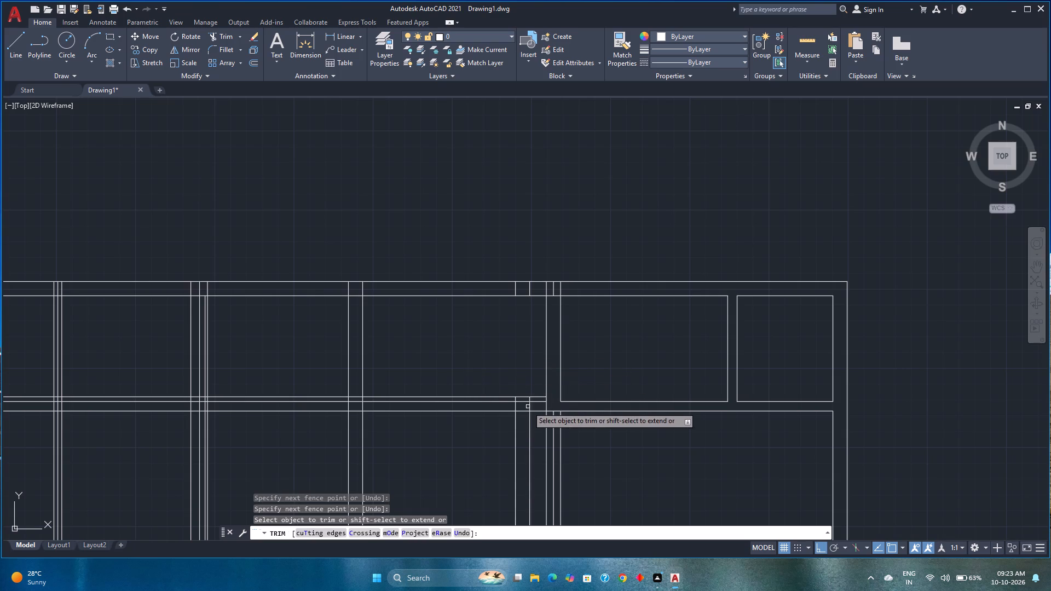
Trim the crossing lines, leftover stubs and centreline inside the horizontal wall, from the eastern room's west wall to the western wing's east wall.
scroll(519, 414, up, 3)
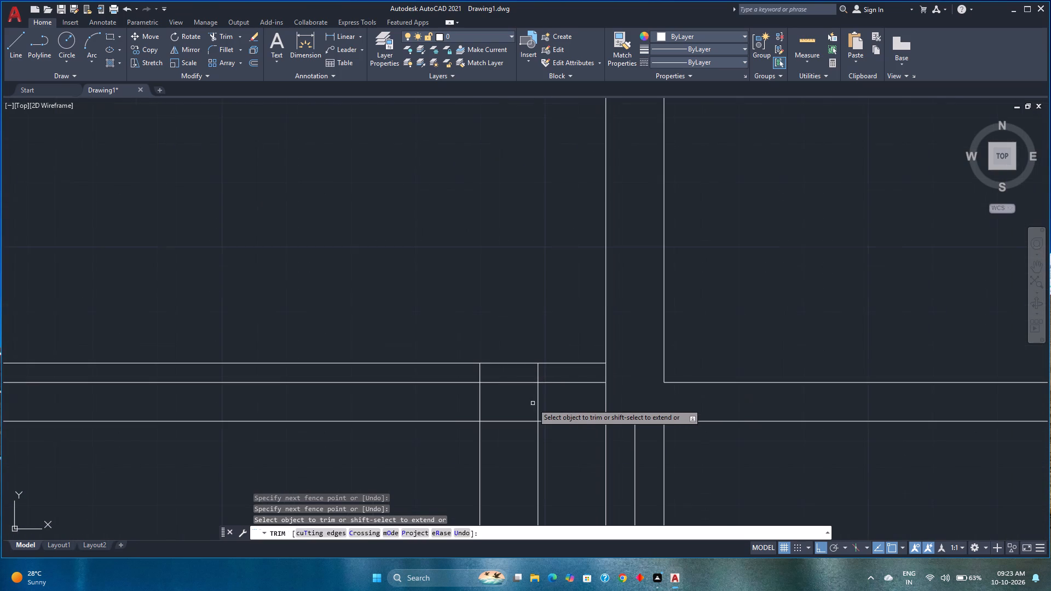
click(591, 381)
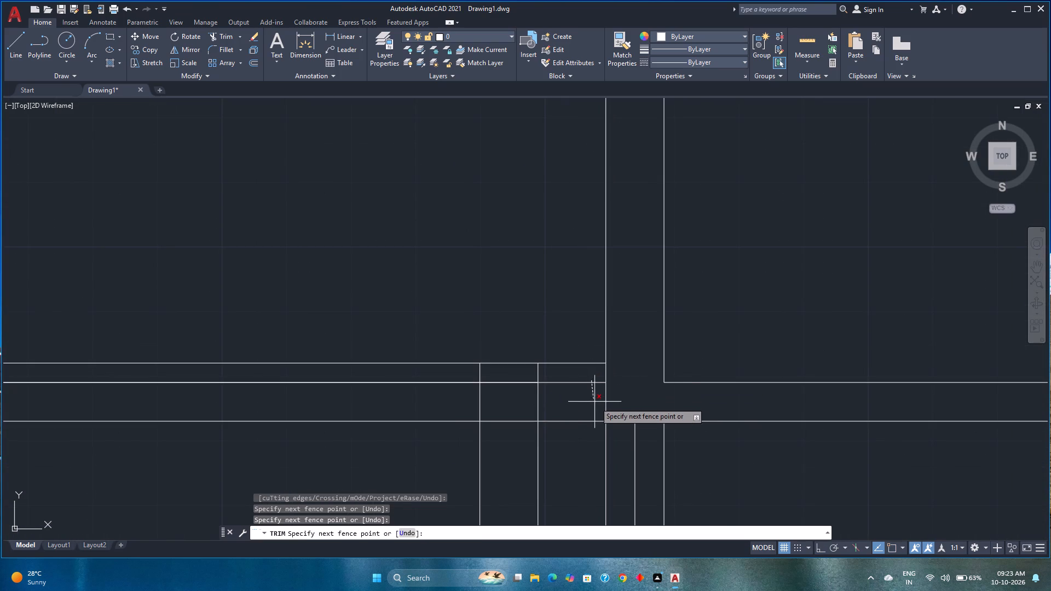
click(610, 407)
click(578, 402)
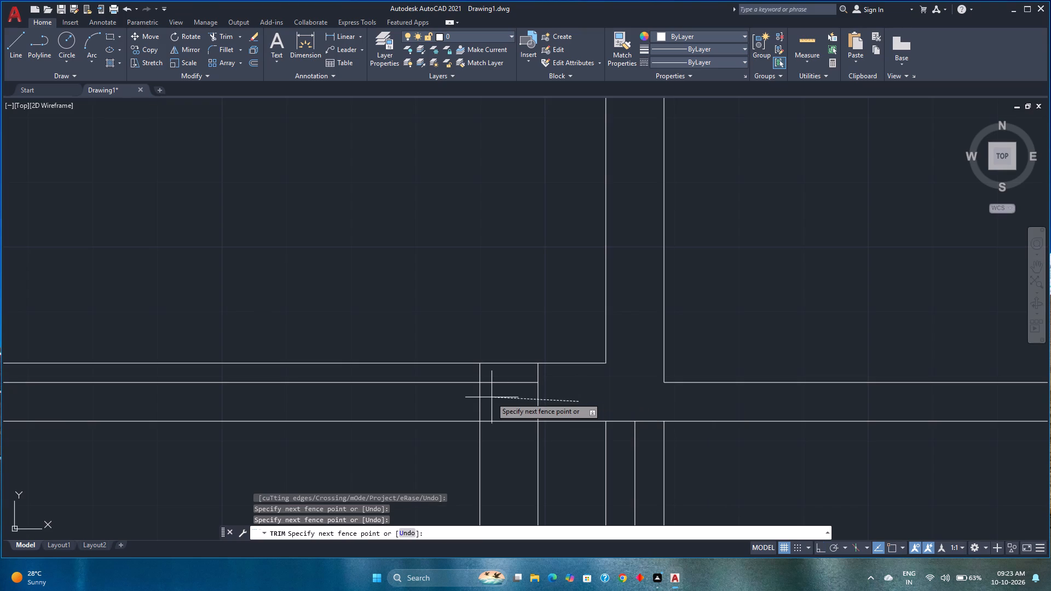
scroll(490, 397, down, 3)
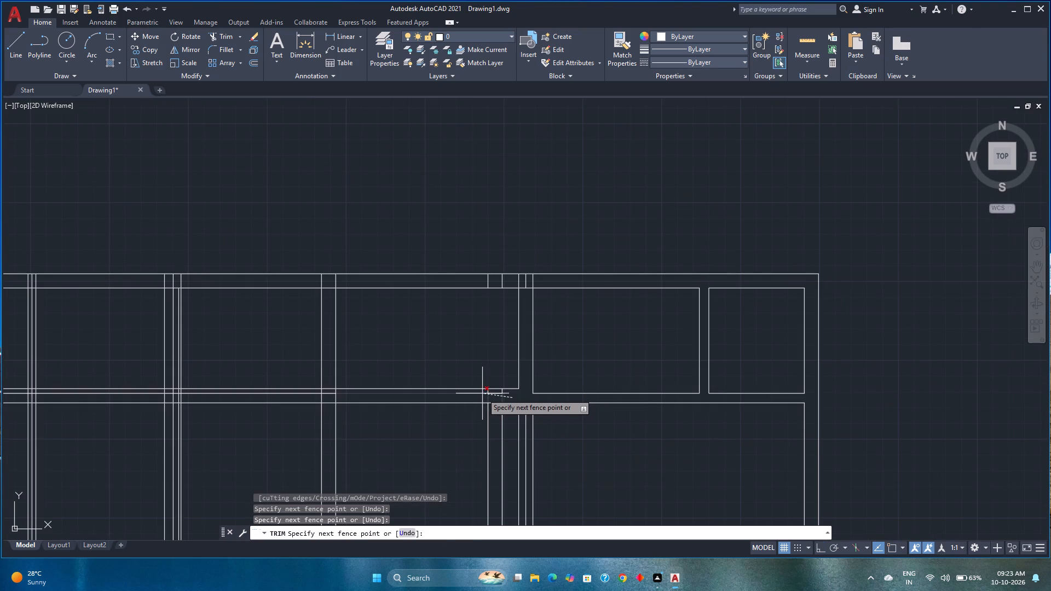
click(482, 393)
scroll(490, 393, up, 3)
click(472, 392)
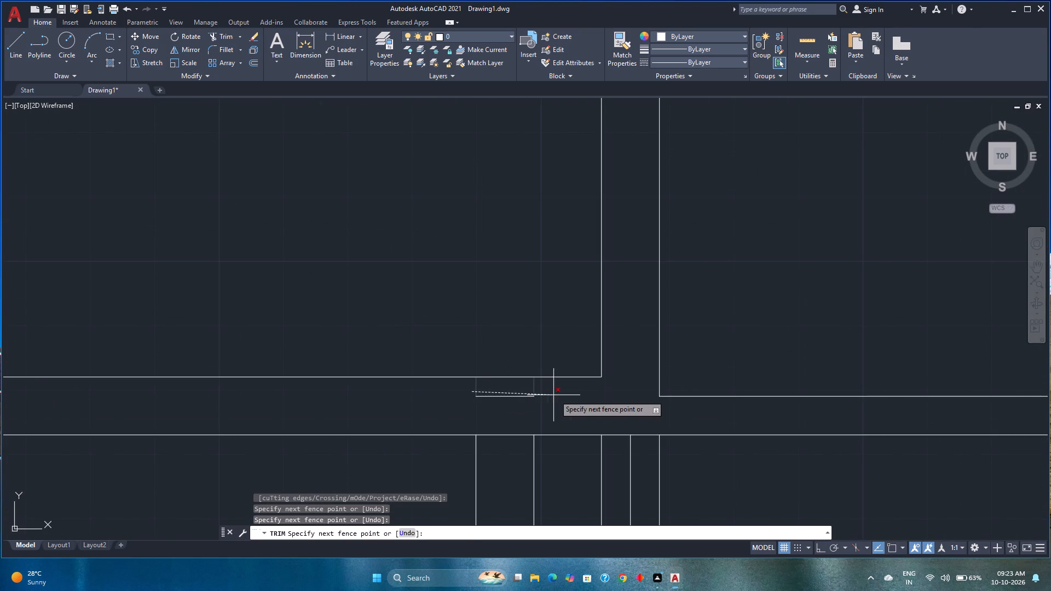
click(556, 395)
click(512, 395)
scroll(512, 408, down, 2)
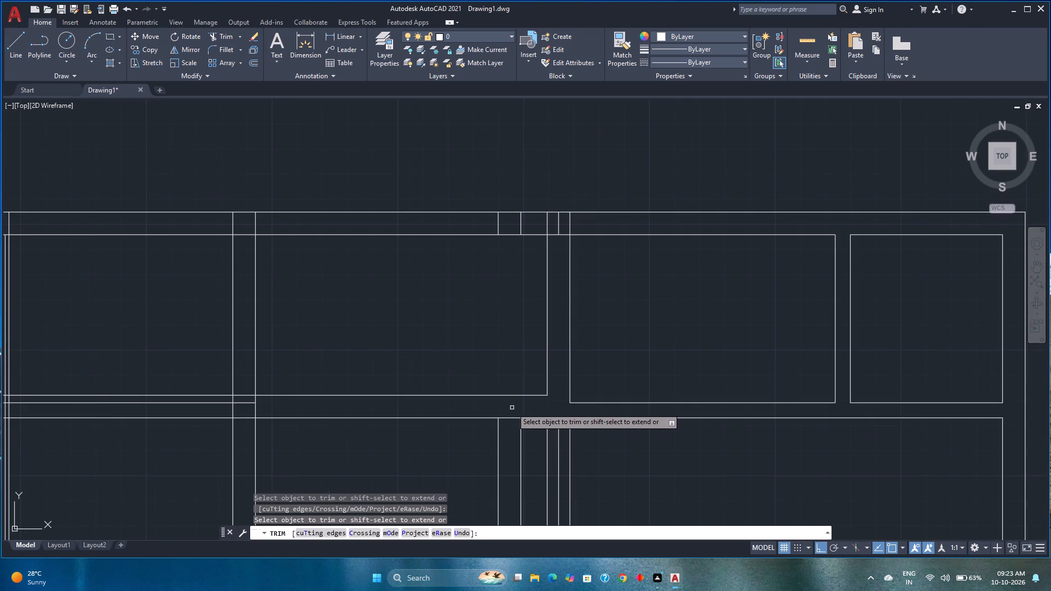
Trim the eastern room's west wall centreline and inner line where they cross the north outer wall.
scroll(512, 408, down, 1)
scroll(533, 284, up, 1)
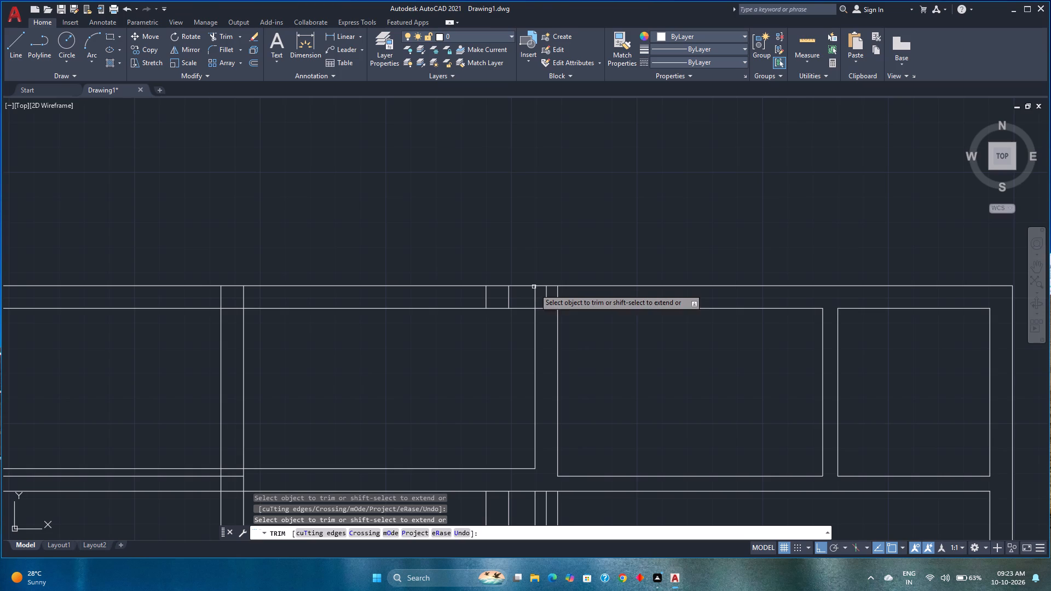
click(548, 298)
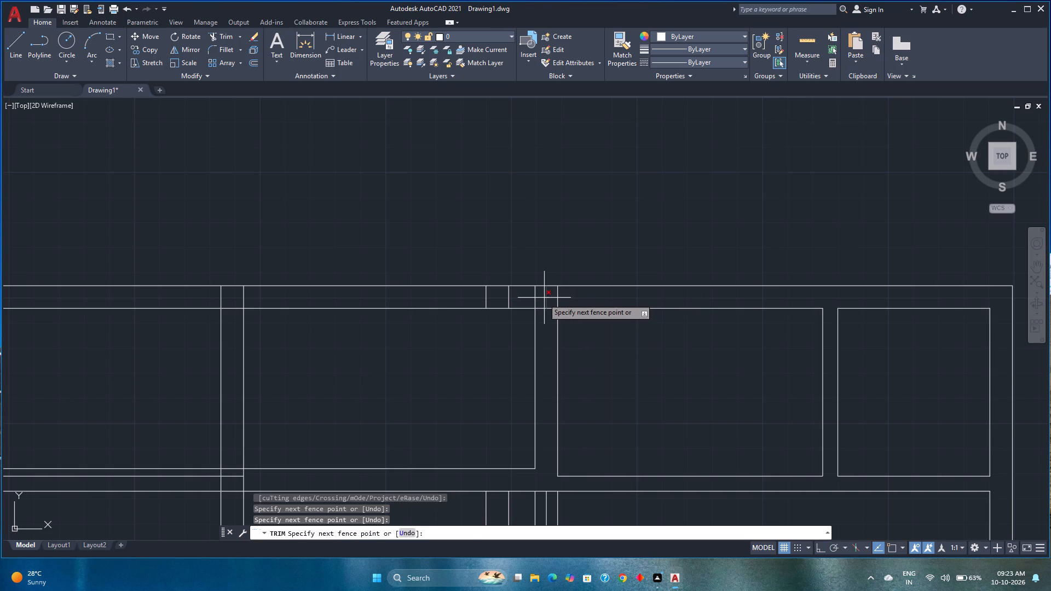
click(543, 298)
click(554, 298)
click(570, 297)
click(552, 299)
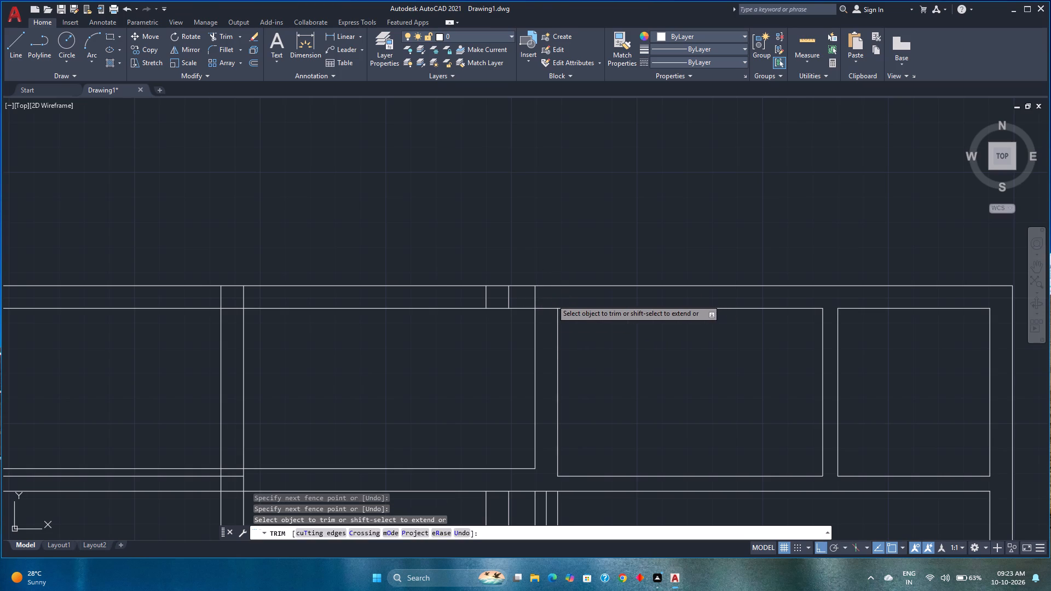
Remove the north outer wall lines and the leftover box between the western wing and the eastern room.
click(546, 329)
click(463, 337)
click(450, 262)
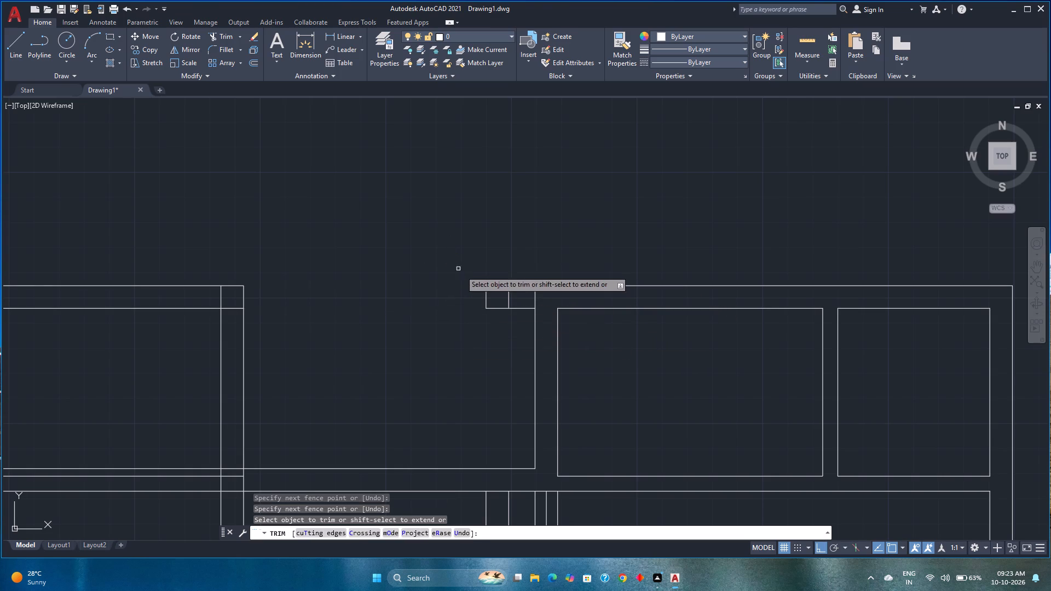
click(520, 263)
click(519, 325)
drag(519, 320, 504, 305)
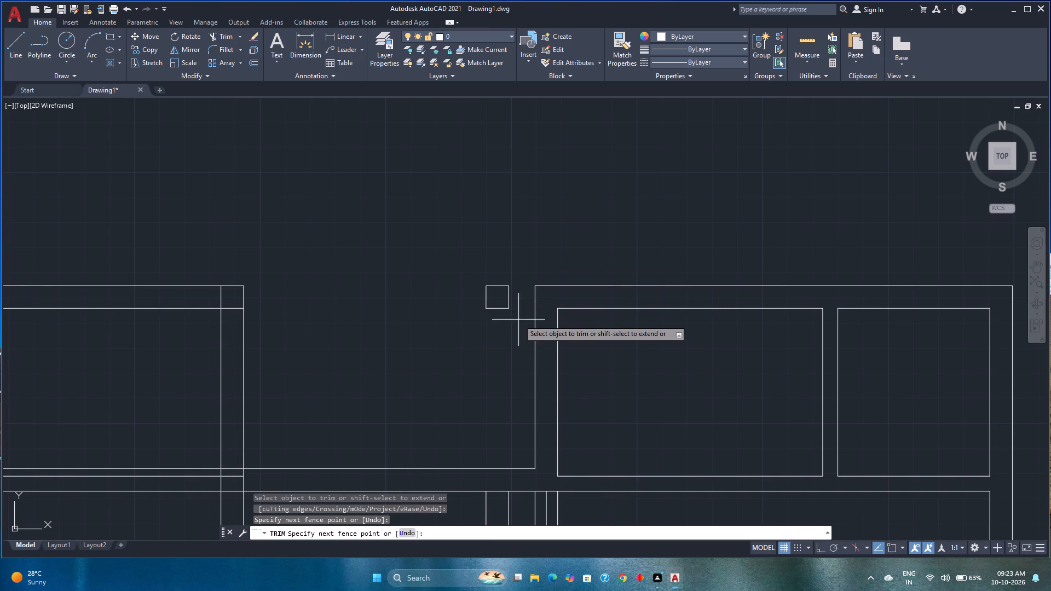
drag(504, 305, 502, 303)
drag(476, 286, 468, 289)
drag(472, 289, 516, 293)
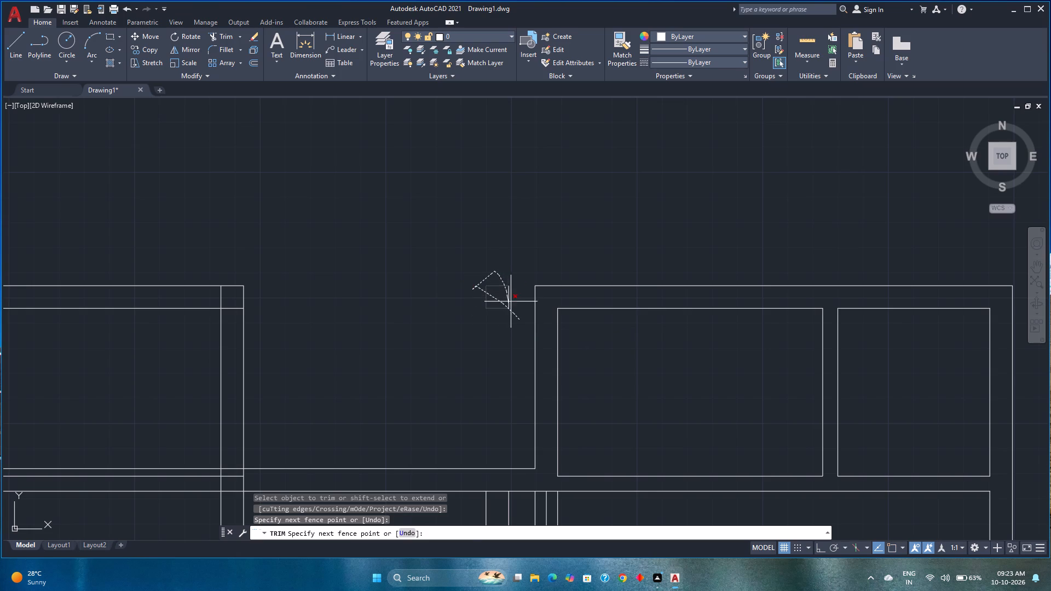
drag(516, 293, 480, 321)
Trim the crossing lines inside the wall at the western wing's northeast corner.
middle_drag(385, 335, 505, 327)
scroll(385, 335, down, 1)
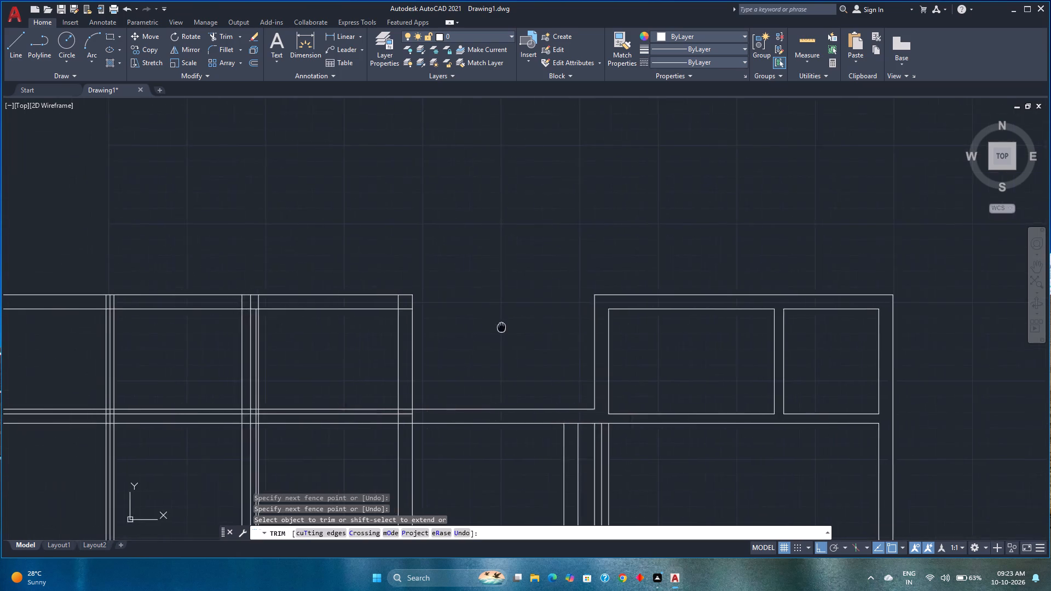
middle_drag(505, 327, 561, 340)
scroll(457, 318, up, 2)
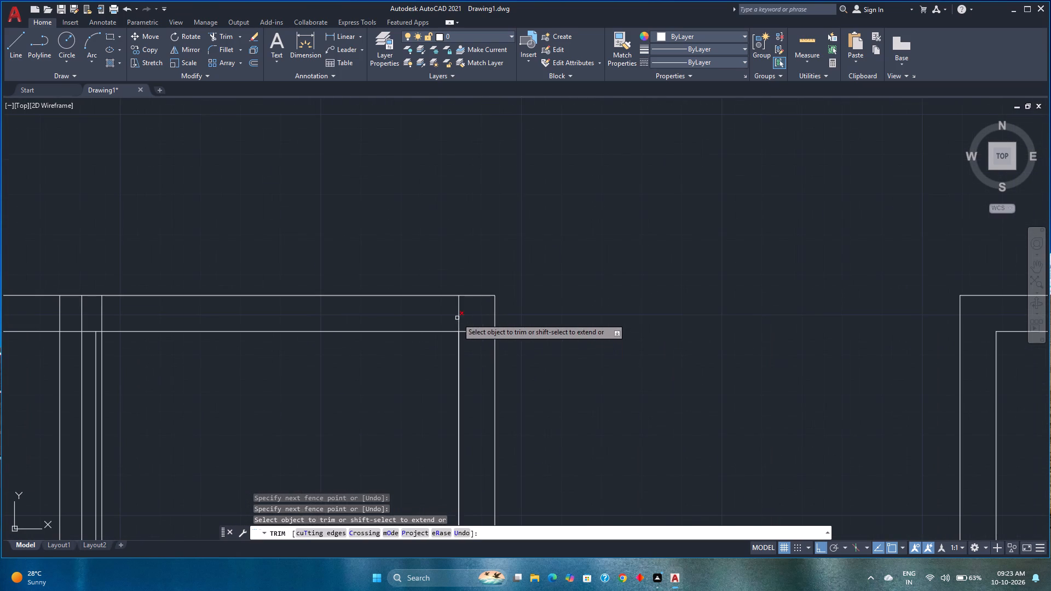
drag(457, 318, 485, 351)
drag(482, 346, 477, 319)
scroll(476, 321, down, 3)
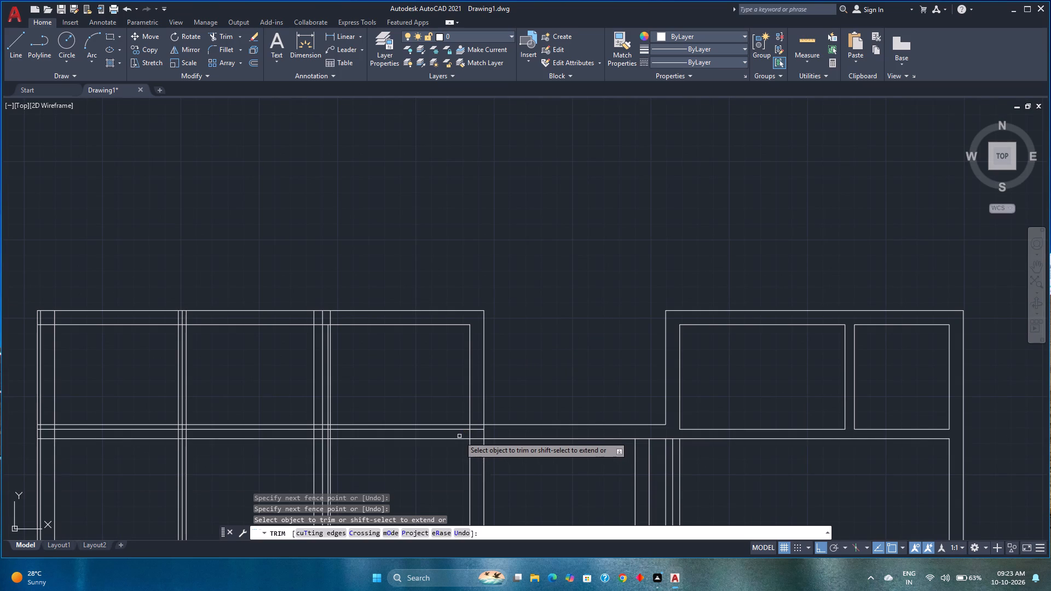
Trim the lines of the western wing's two vertical partitions where they cross the north outer wall.
middle_drag(434, 445, 511, 420)
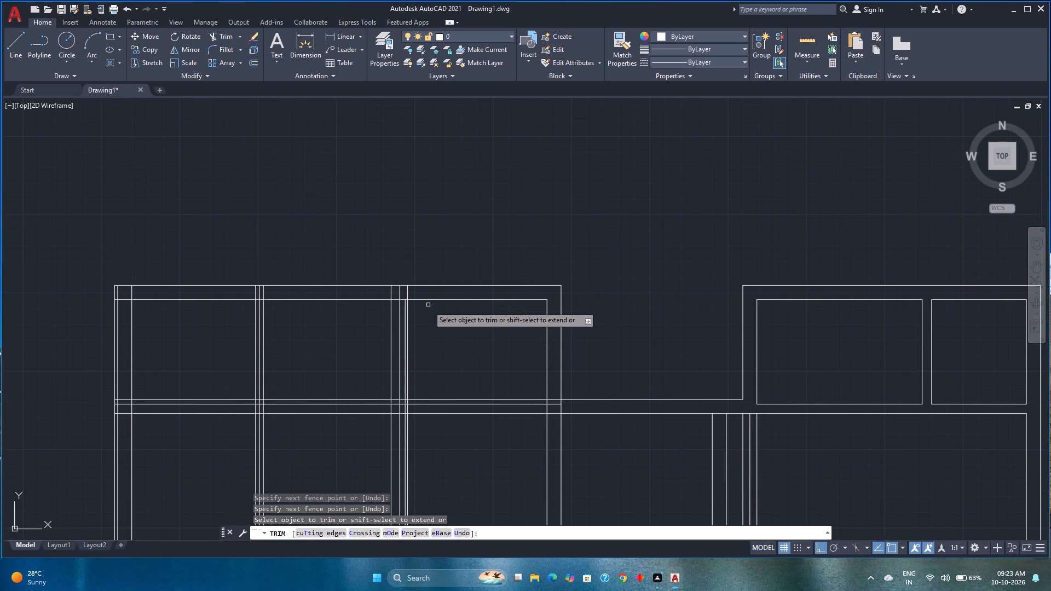
scroll(373, 288, up, 2)
drag(377, 294, 499, 304)
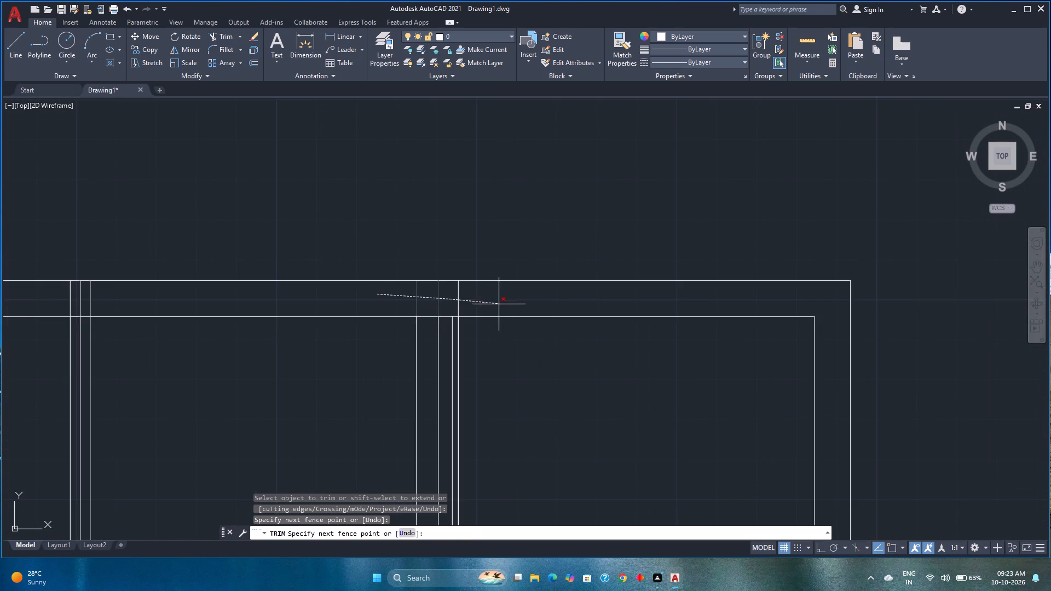
scroll(379, 311, down, 3)
middle_drag(319, 328, 514, 349)
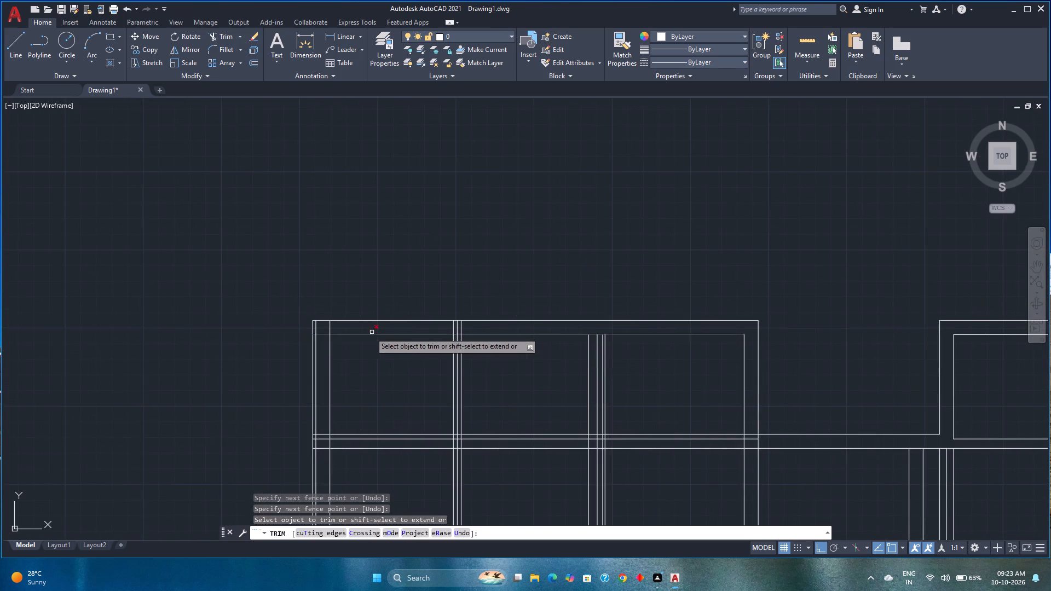
scroll(351, 332, up, 2)
scroll(275, 328, down, 2)
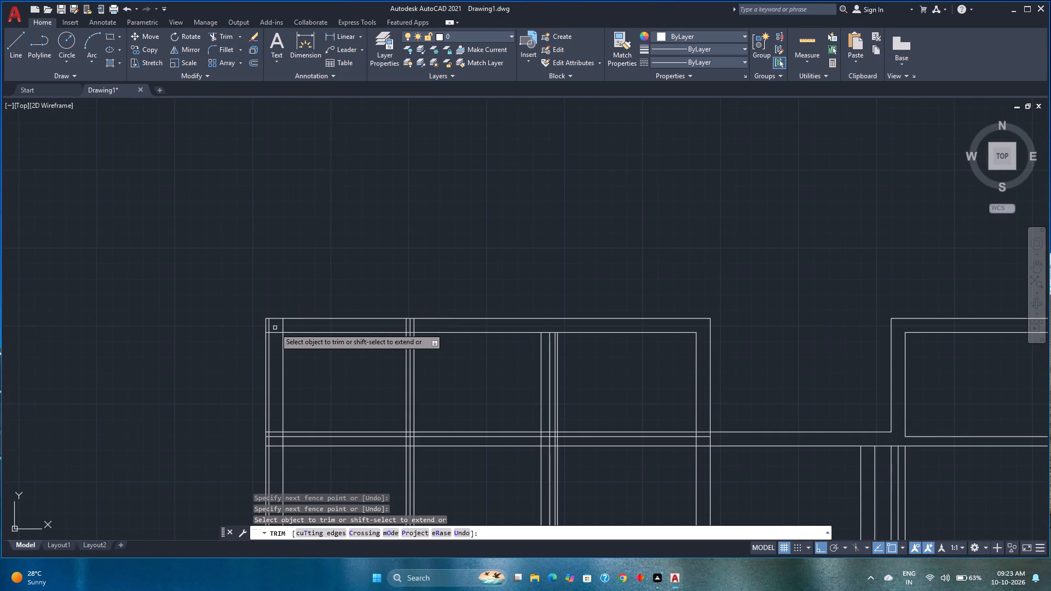
drag(405, 324, 406, 324)
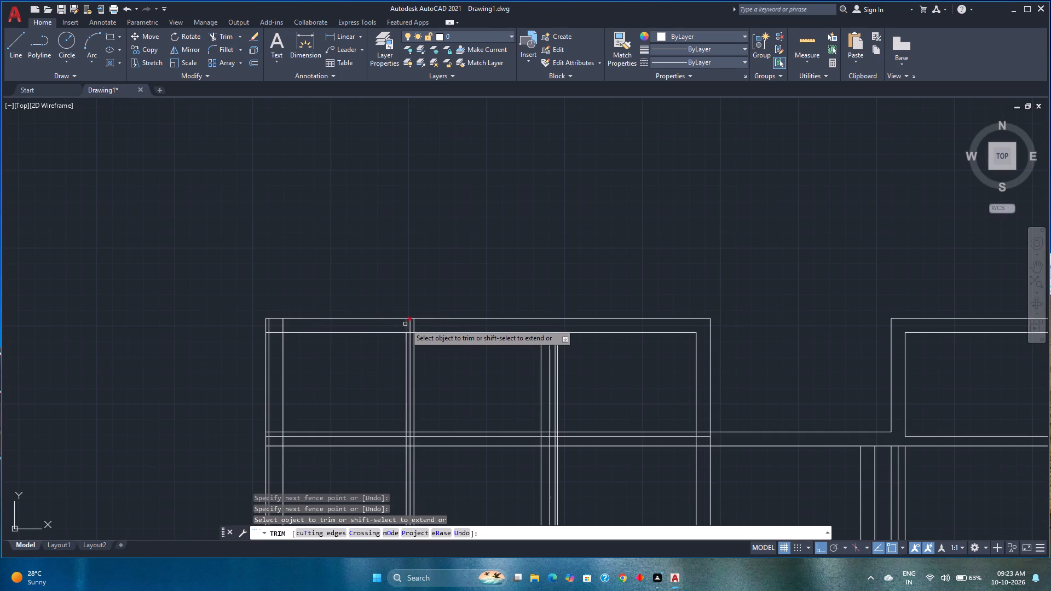
drag(406, 324, 425, 327)
drag(425, 327, 406, 325)
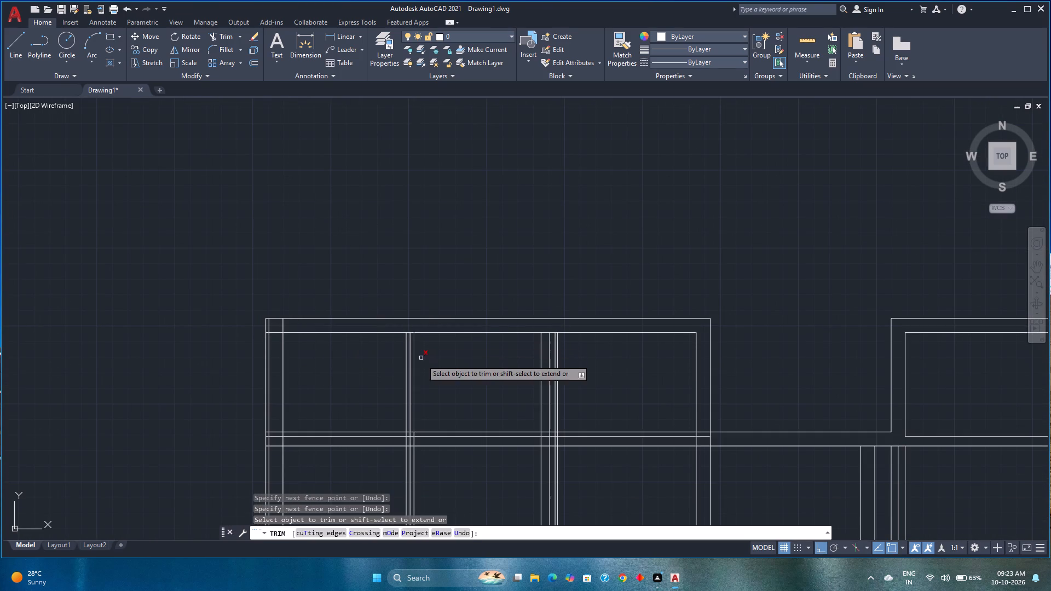
key(space)
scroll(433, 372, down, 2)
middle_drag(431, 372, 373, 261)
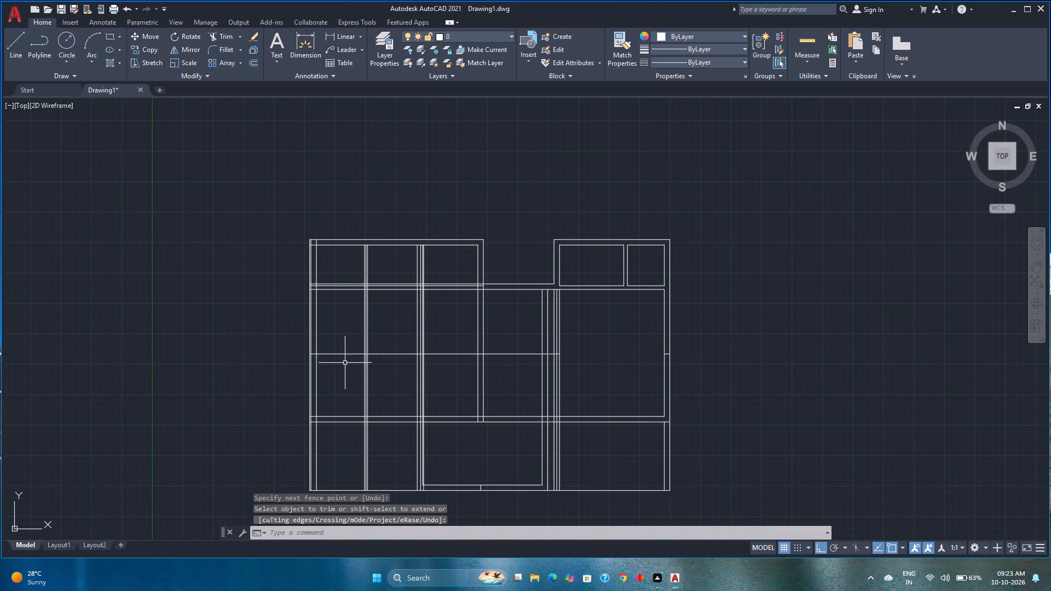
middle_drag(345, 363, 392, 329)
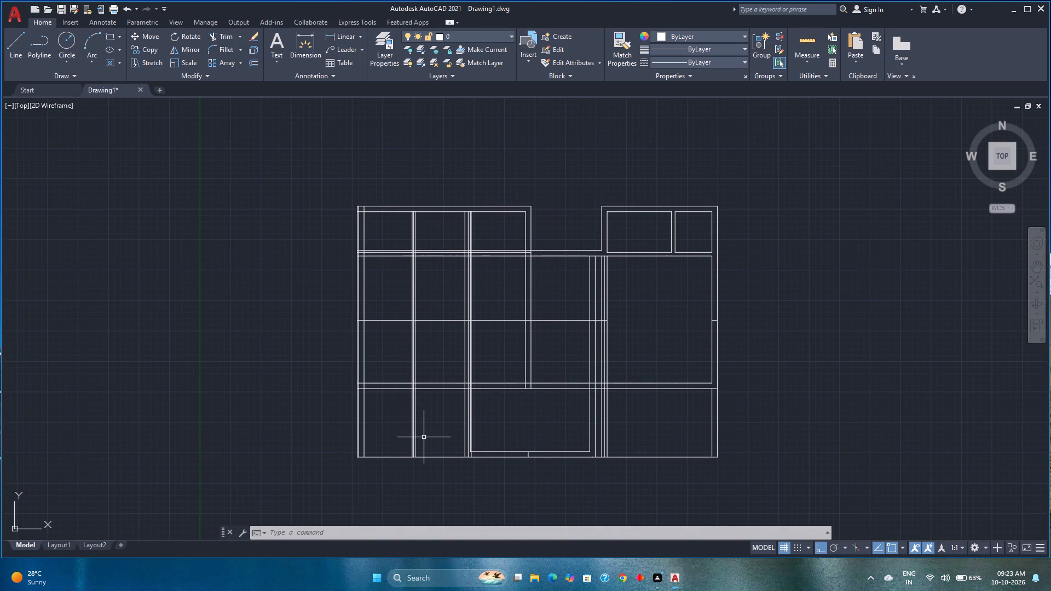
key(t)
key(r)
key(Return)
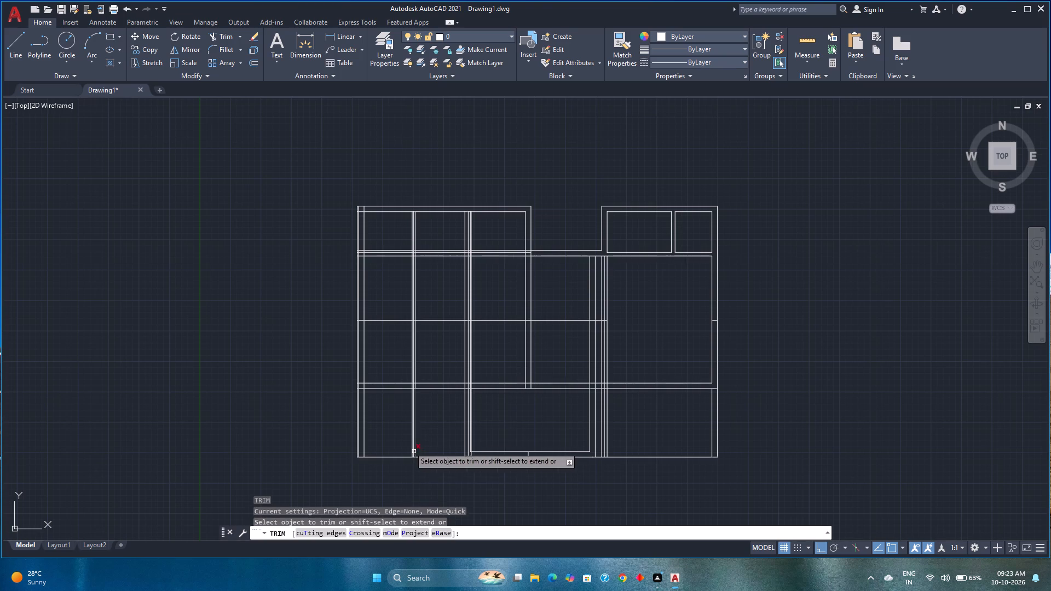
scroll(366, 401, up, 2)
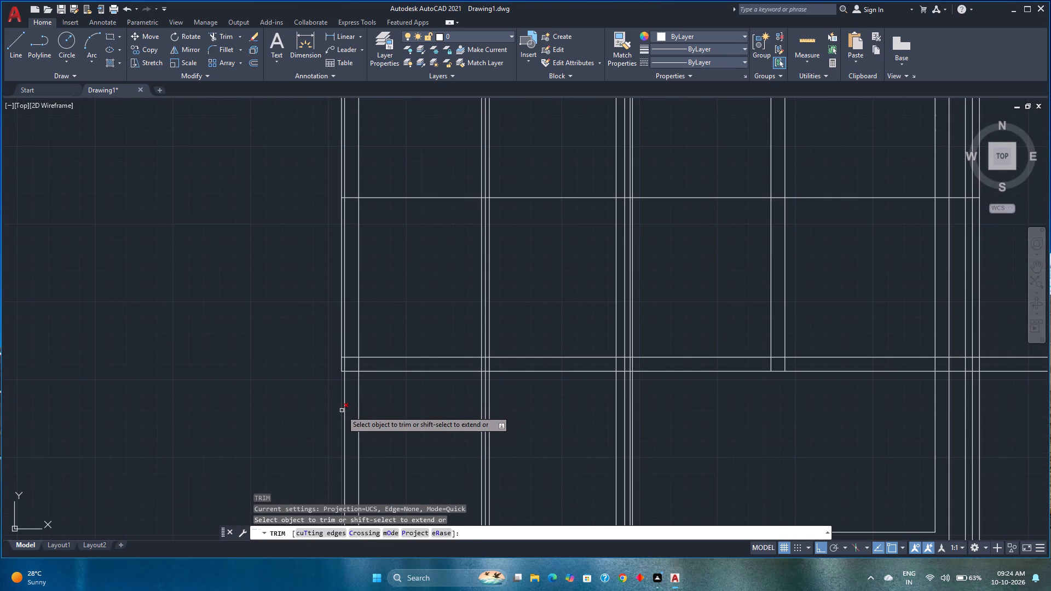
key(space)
Check the distances from the west wall's outermost line and its adjacent line to the inner line near the southwest corner.
scroll(360, 376, up, 4)
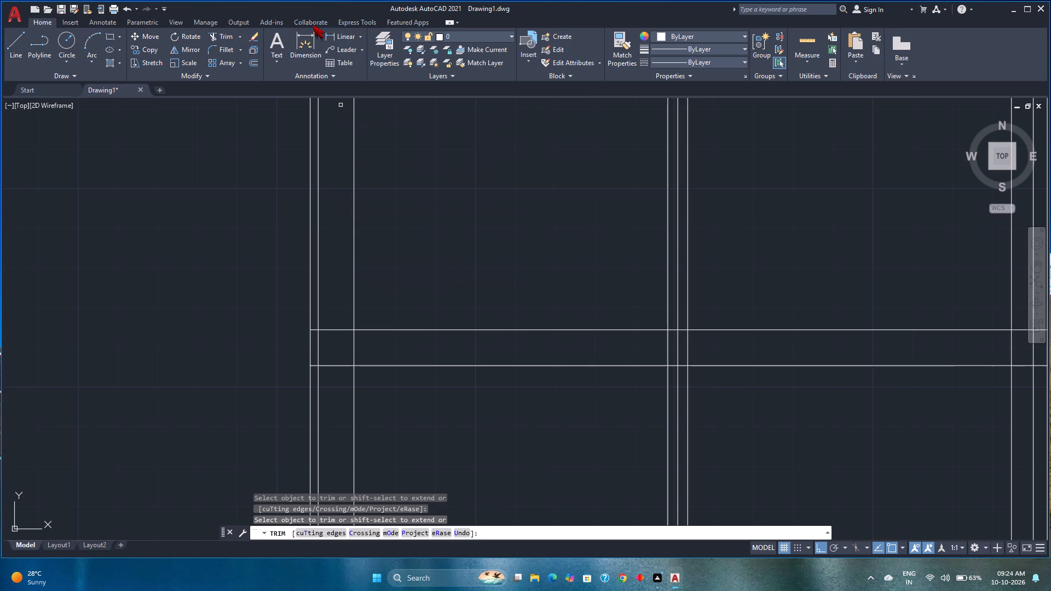
click(303, 45)
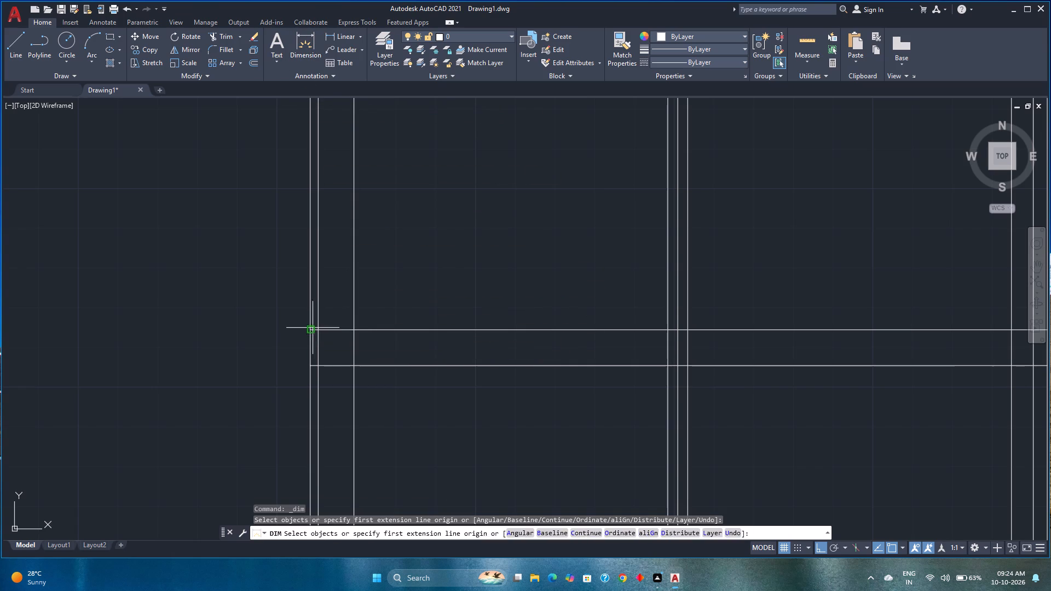
click(312, 328)
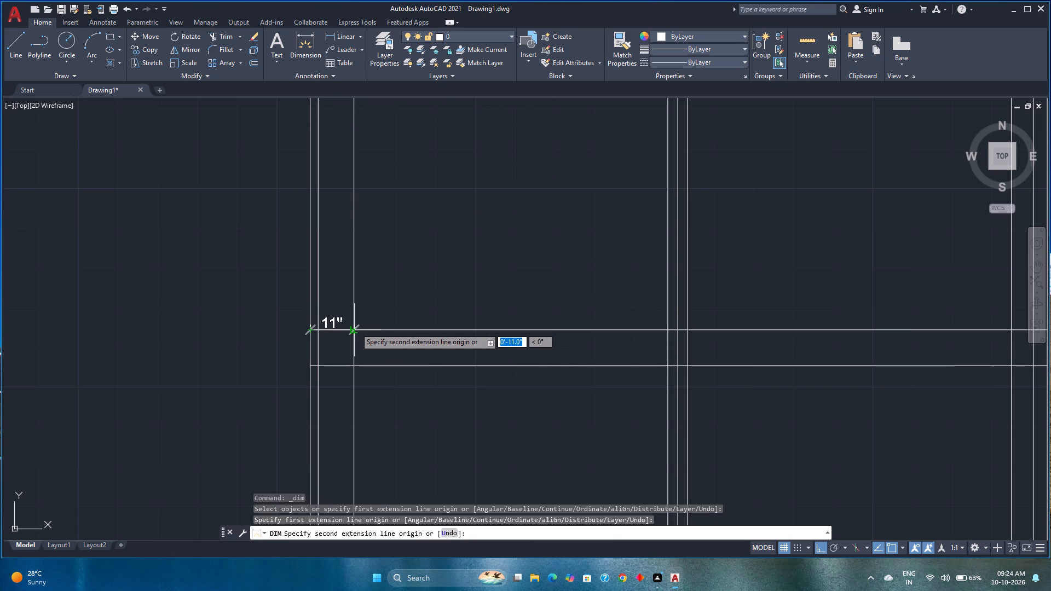
key(Escape)
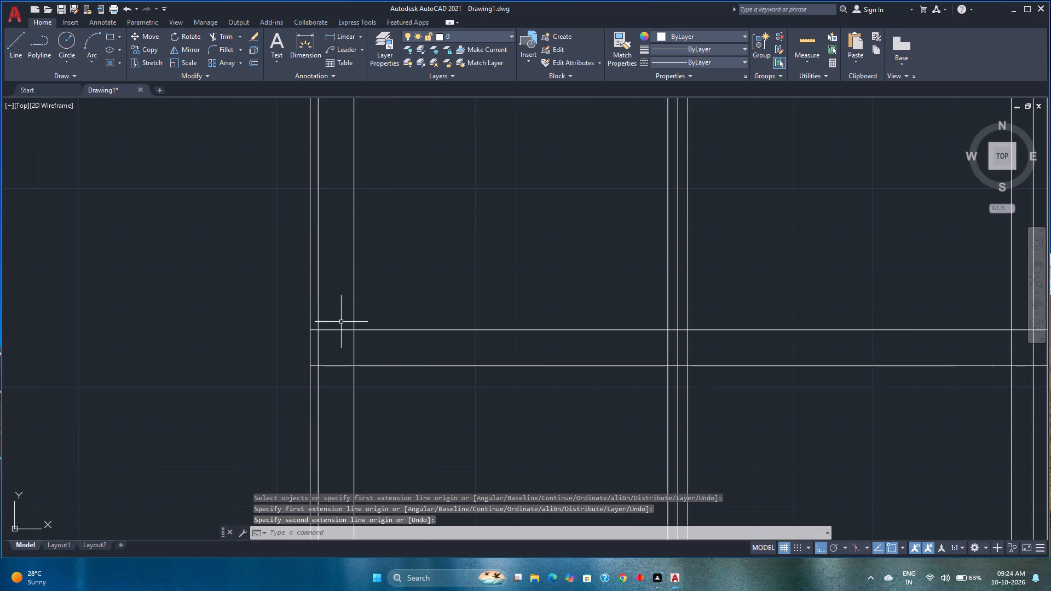
click(316, 47)
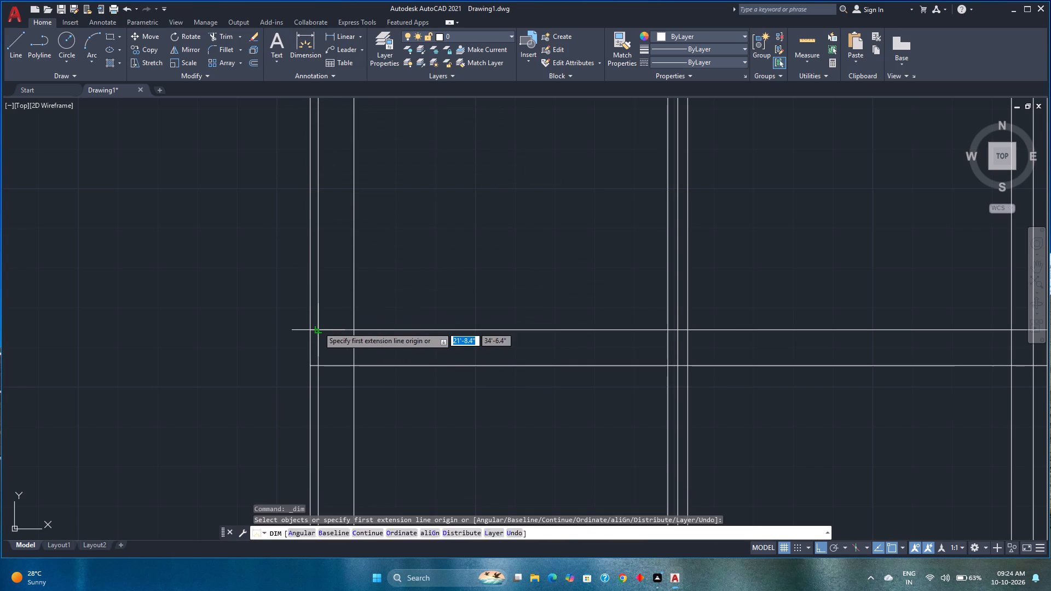
click(318, 327)
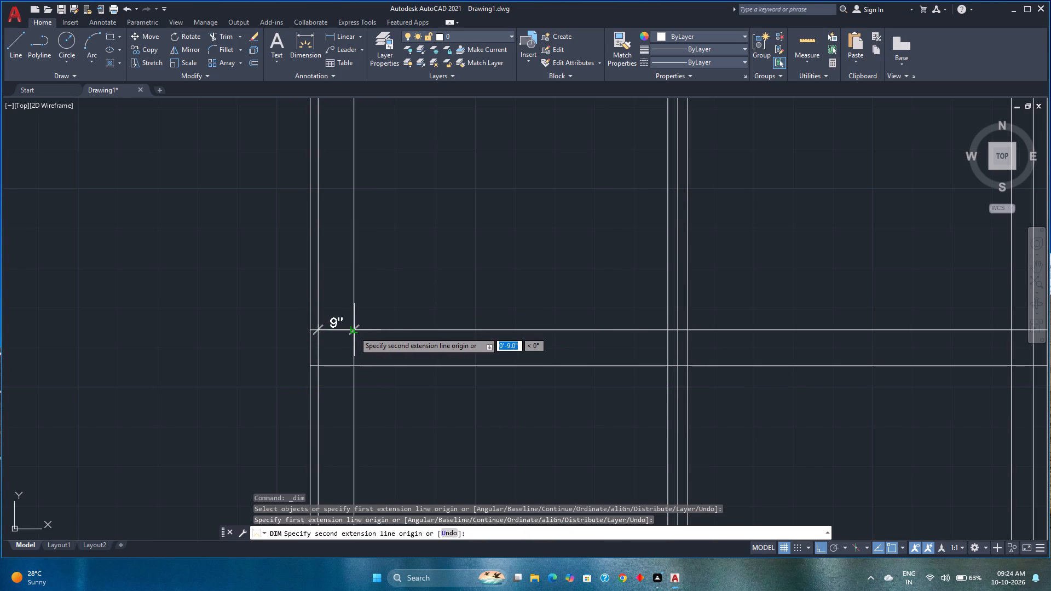
key(Escape)
Delete the outermost vertical line of the west wall.
scroll(327, 345, down, 4)
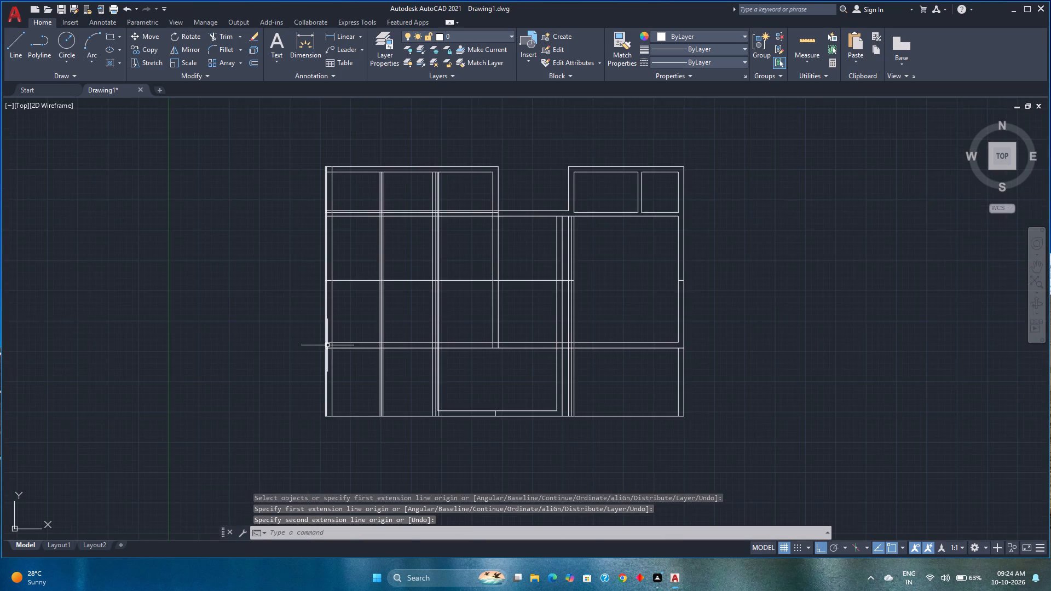
middle_drag(328, 345, 343, 321)
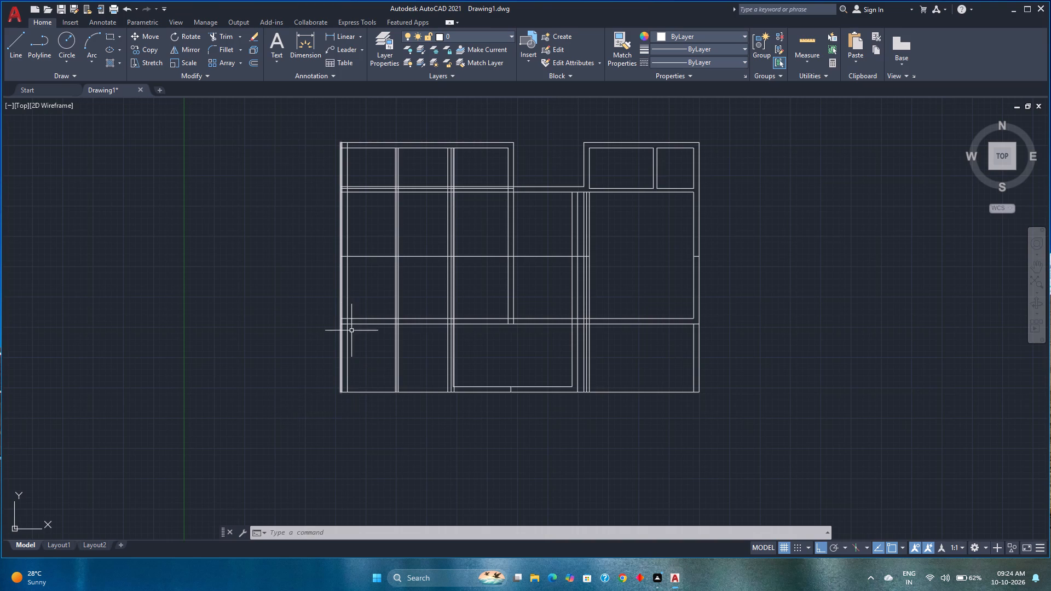
scroll(459, 284, up, 1)
middle_drag(463, 283, 442, 370)
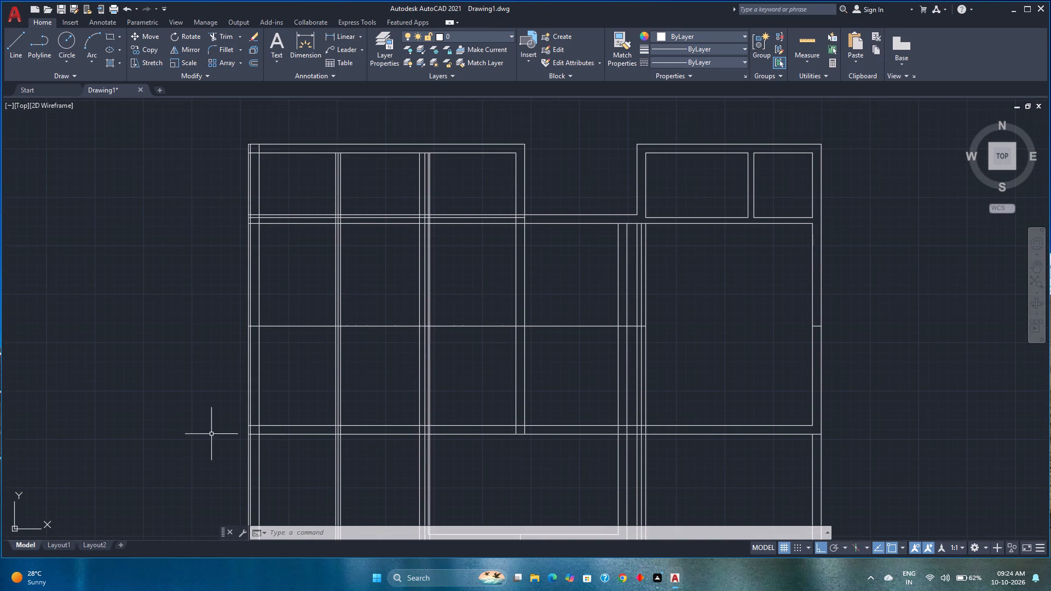
middle_drag(317, 436, 358, 397)
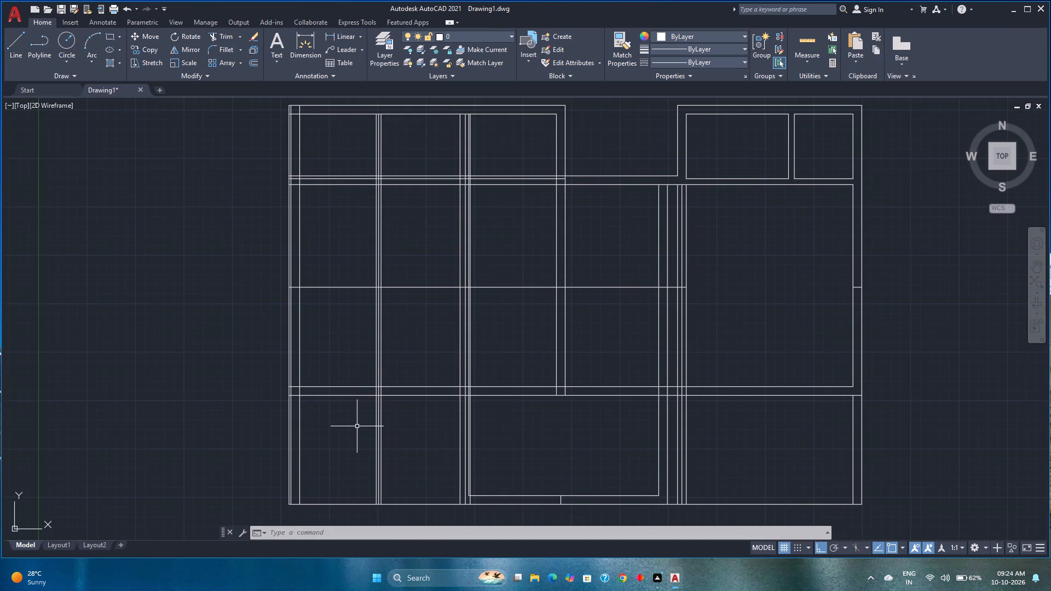
middle_drag(355, 428, 366, 416)
scroll(316, 408, up, 1)
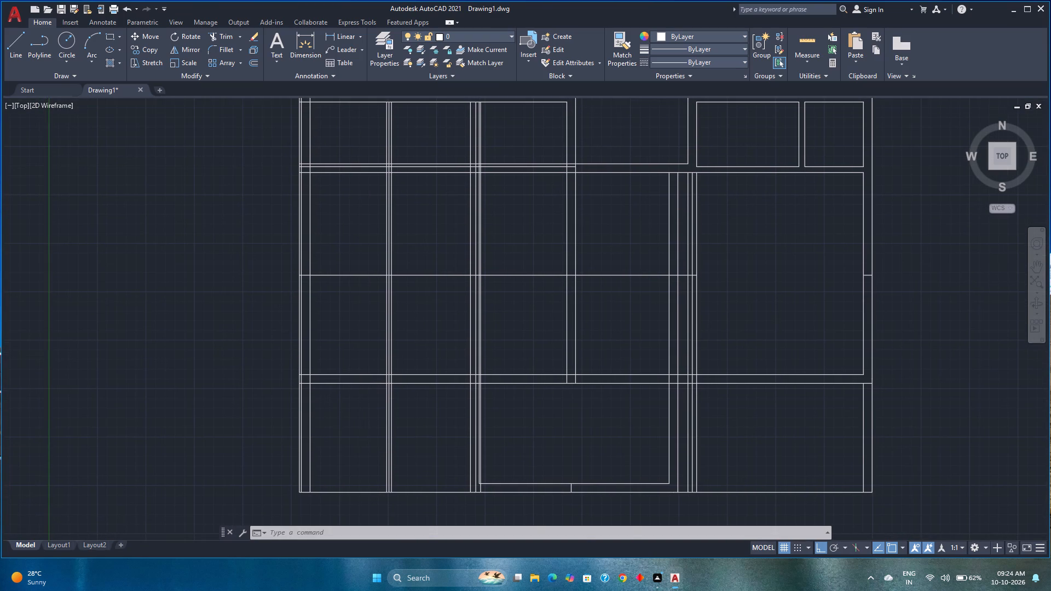
scroll(292, 406, up, 2)
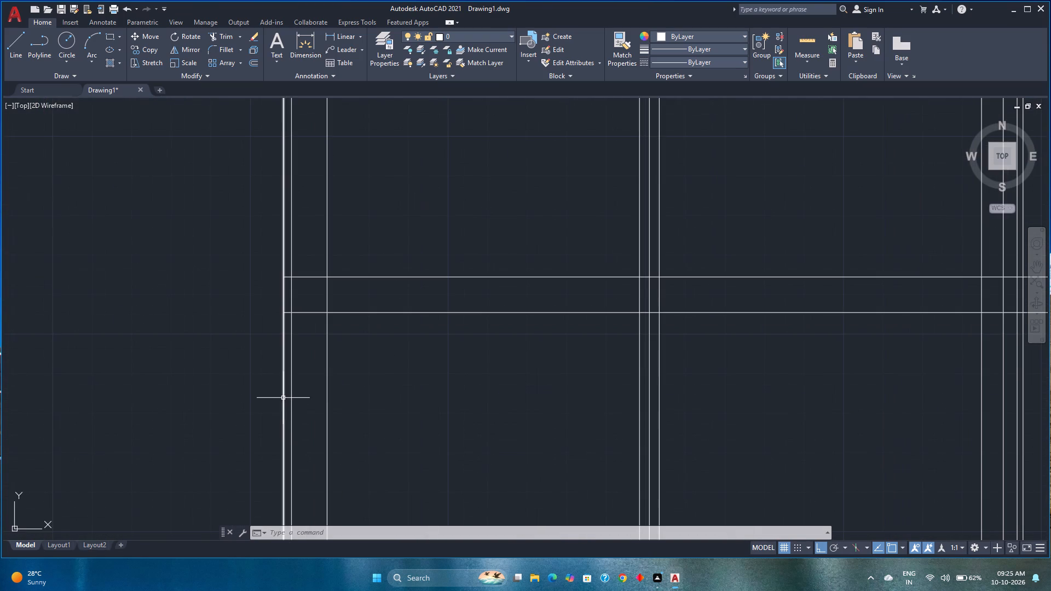
click(284, 397)
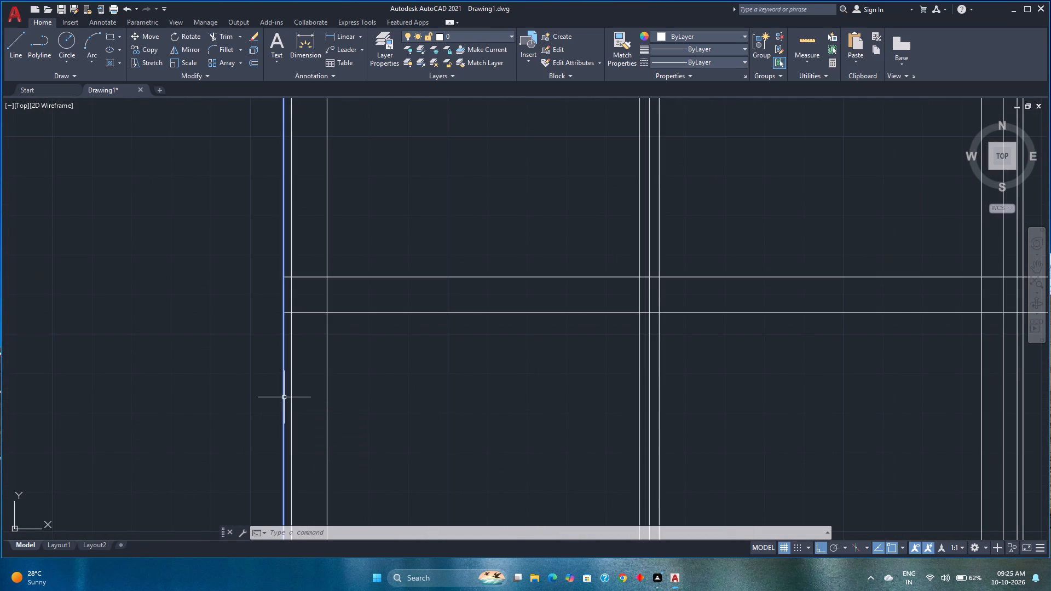
key(Delete)
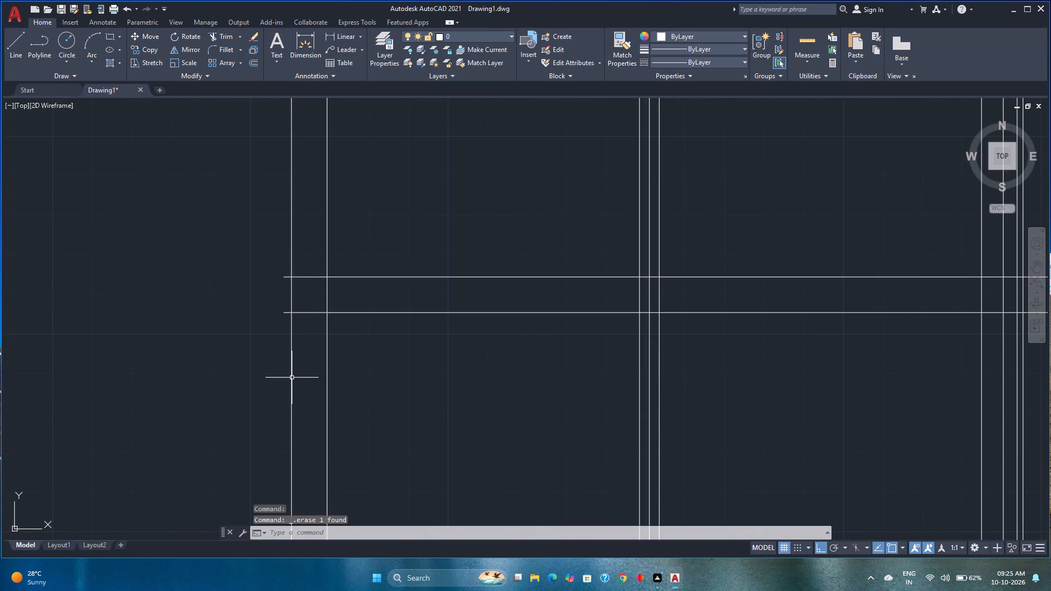
Trim the two short horizontal wall ends projecting west of the west wall near the western wing's southwest corner.
text(tr)
key(Return)
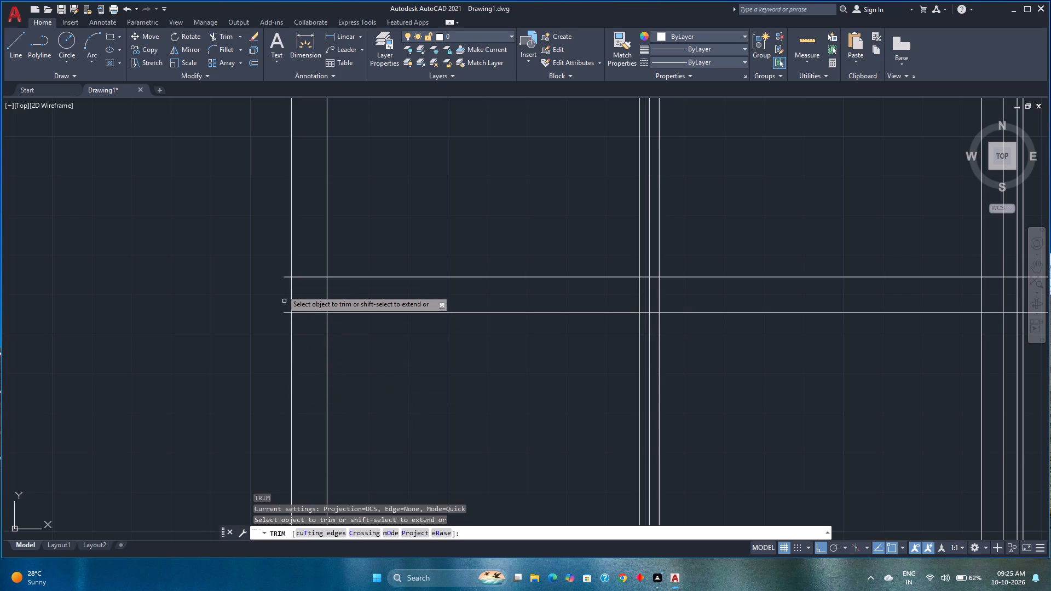
click(285, 271)
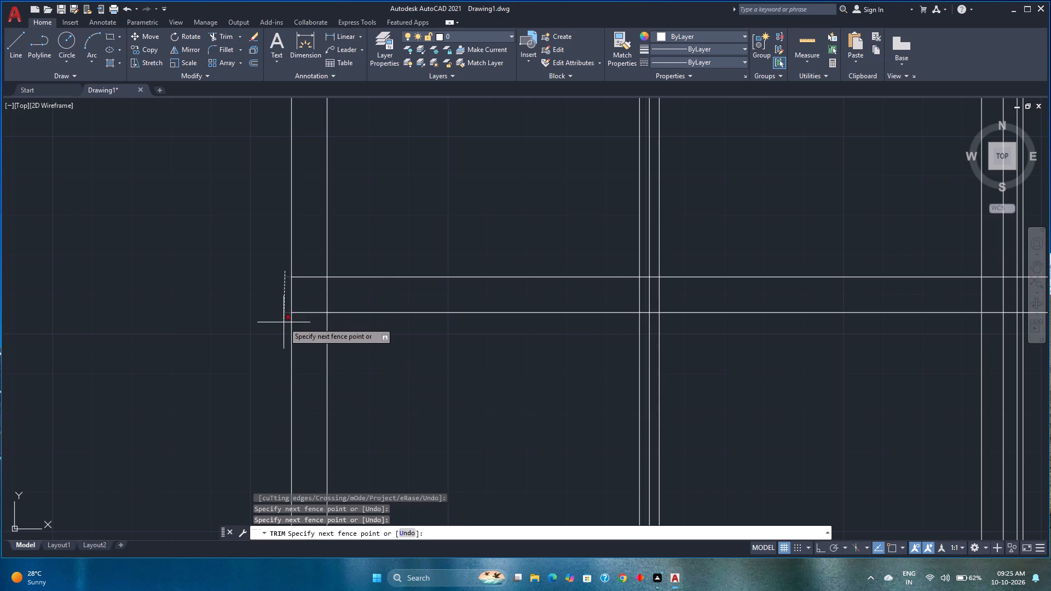
click(284, 322)
Trim the west wall lines and the western partition's three lines below the western wing's south wall.
scroll(284, 322, down, 2)
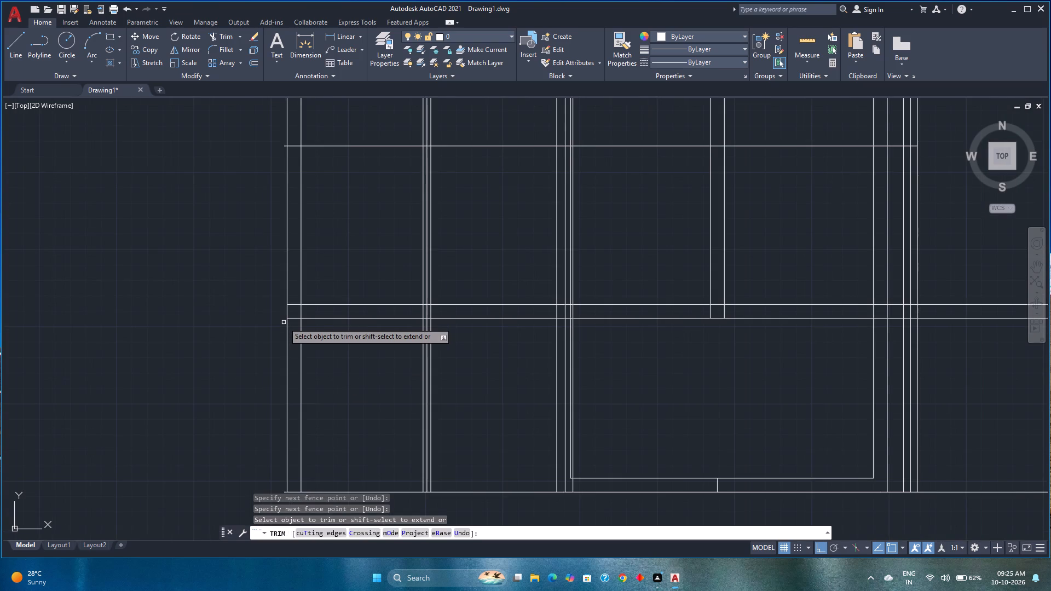
middle_drag(273, 335, 287, 304)
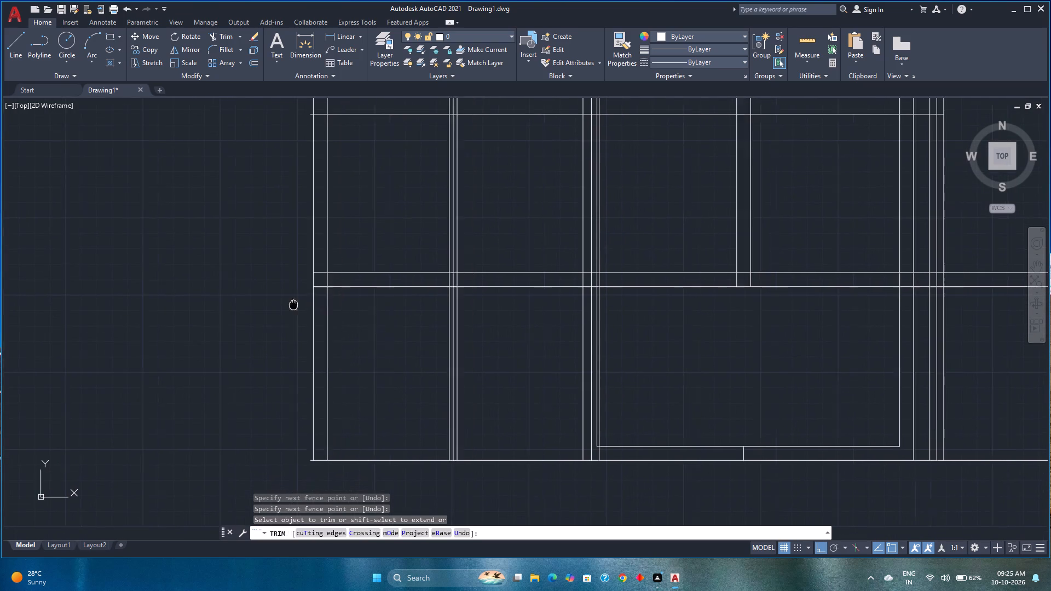
middle_drag(287, 304, 284, 304)
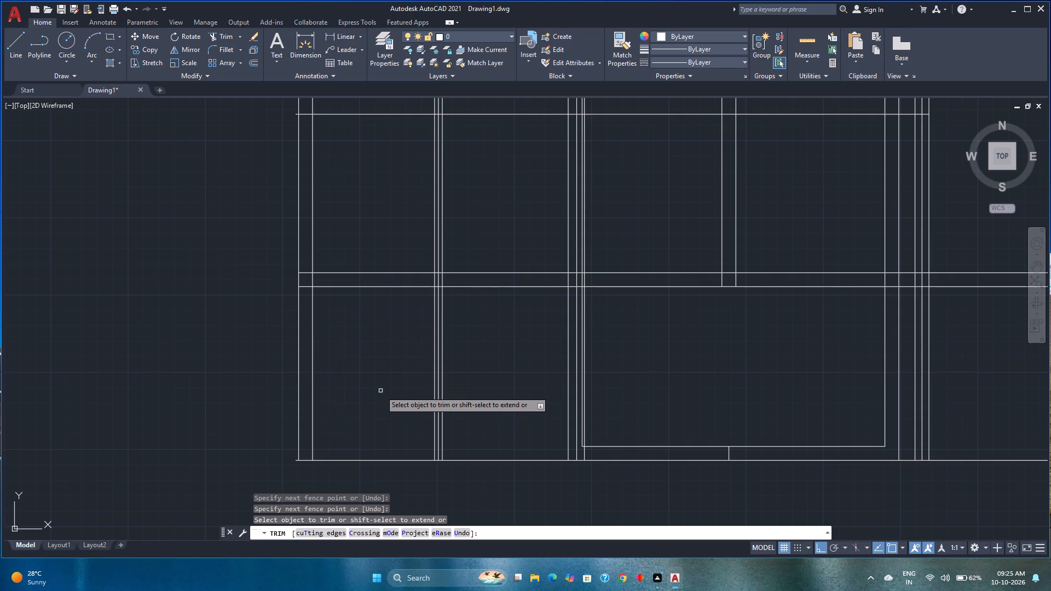
click(380, 391)
click(197, 383)
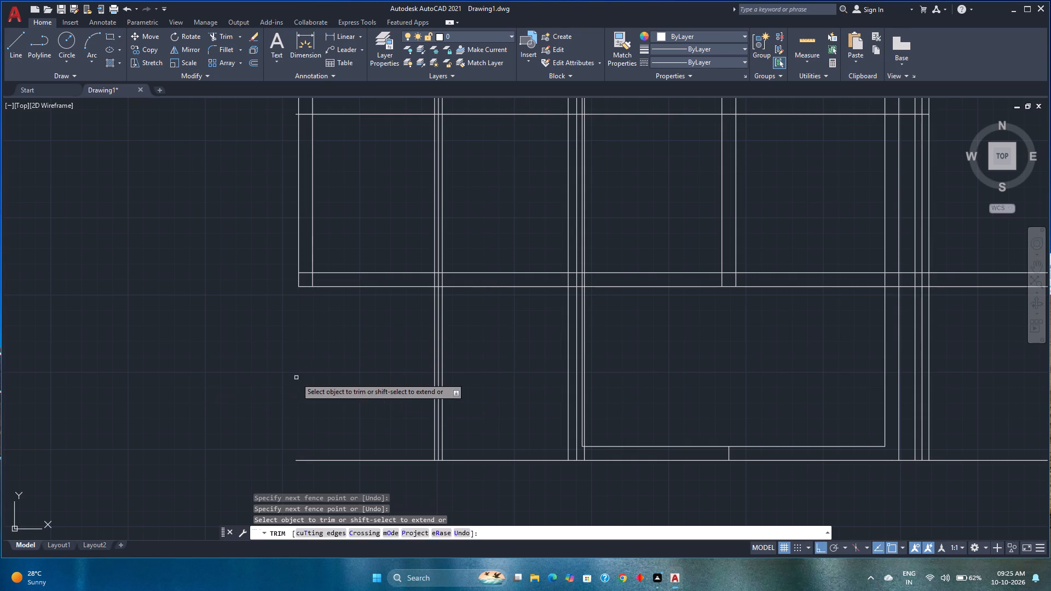
click(304, 377)
click(473, 376)
middle_drag(489, 383, 418, 382)
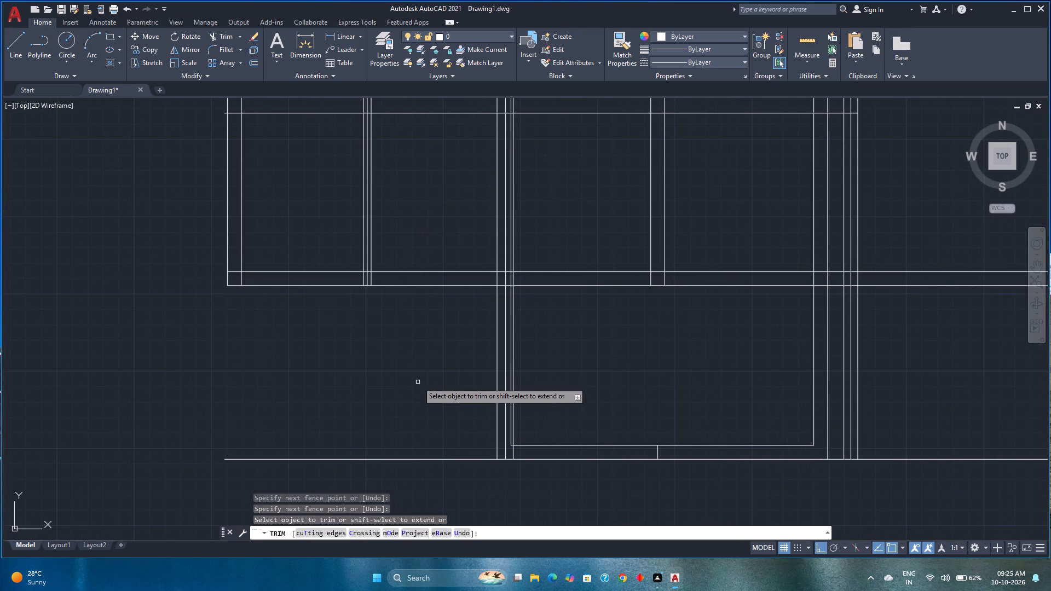
scroll(505, 452, up, 3)
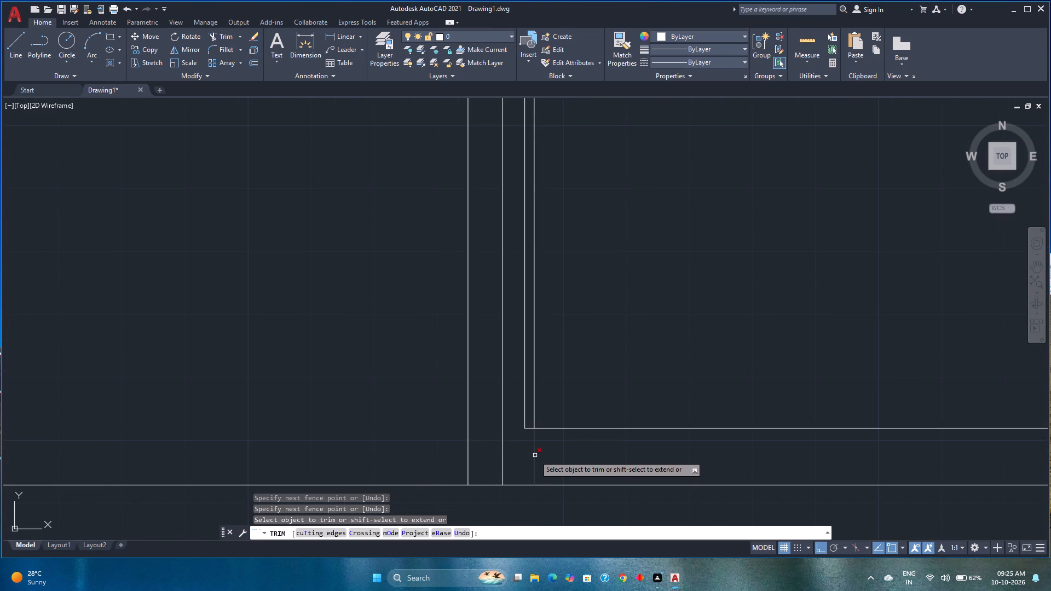
scroll(535, 455, down, 4)
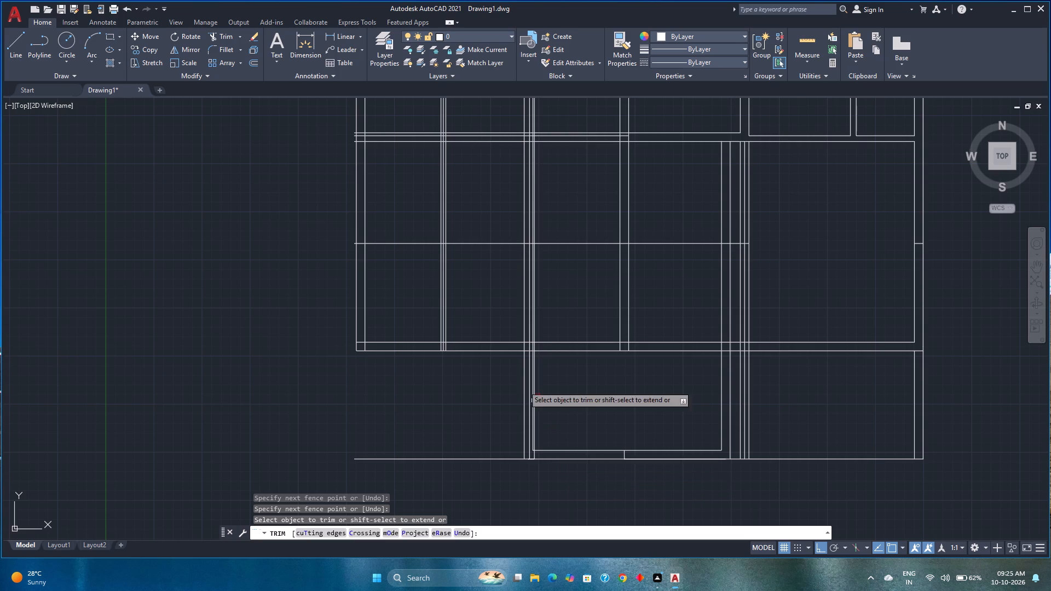
key(space)
Delete the single horizontal line running across the middle of the western and central rooms.
scroll(412, 378, up, 1)
middle_drag(413, 378, 446, 461)
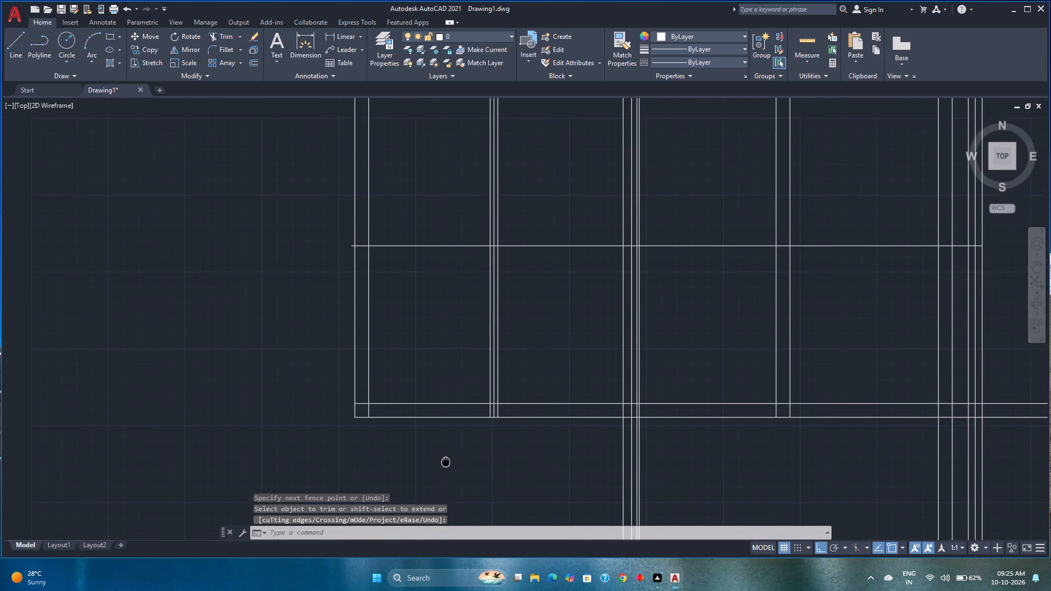
scroll(423, 417, down, 2)
middle_drag(423, 417, 338, 433)
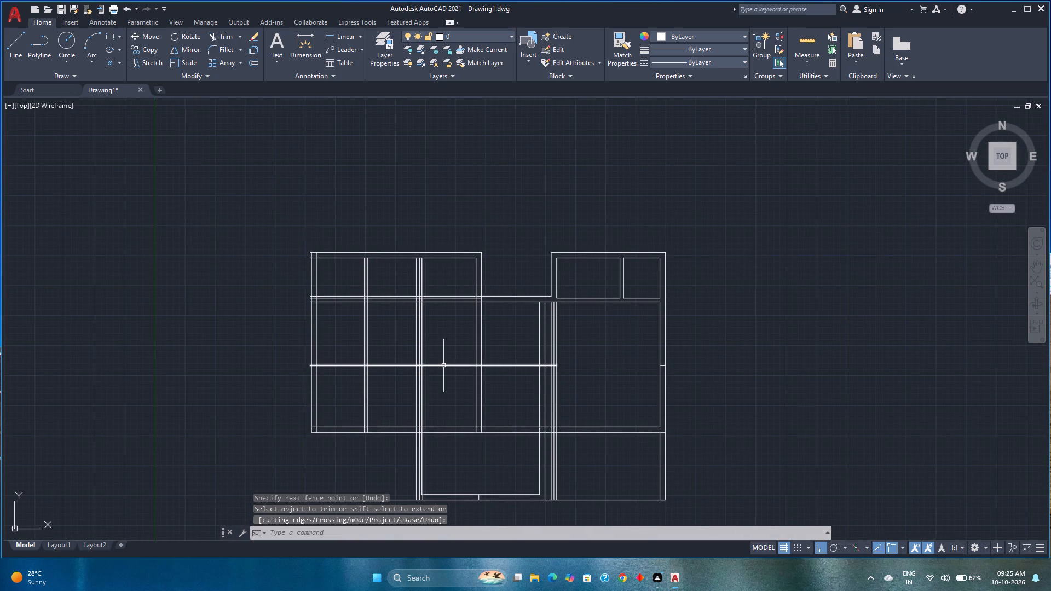
click(444, 365)
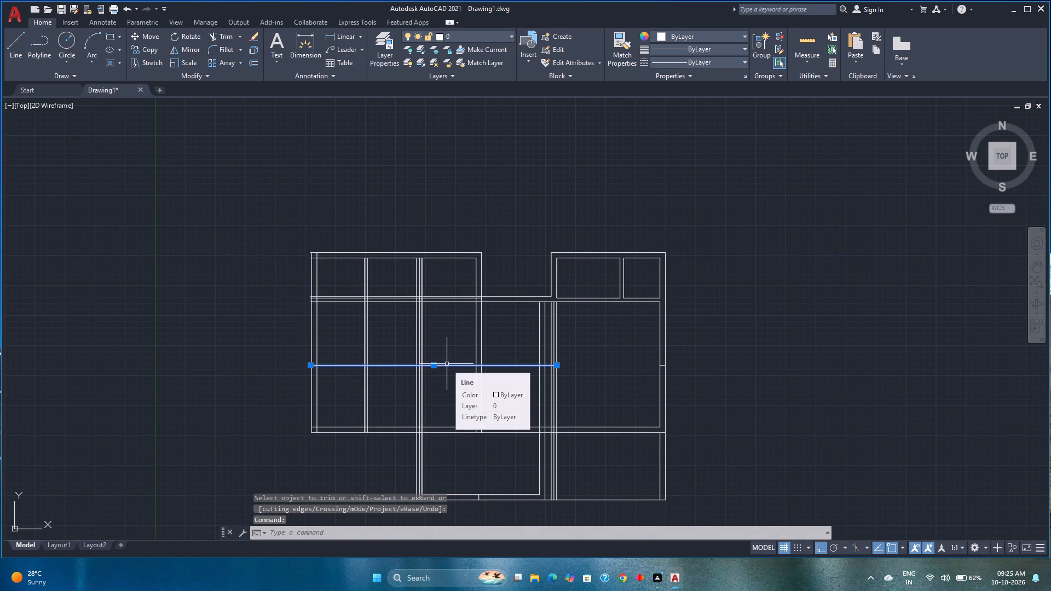
key(Delete)
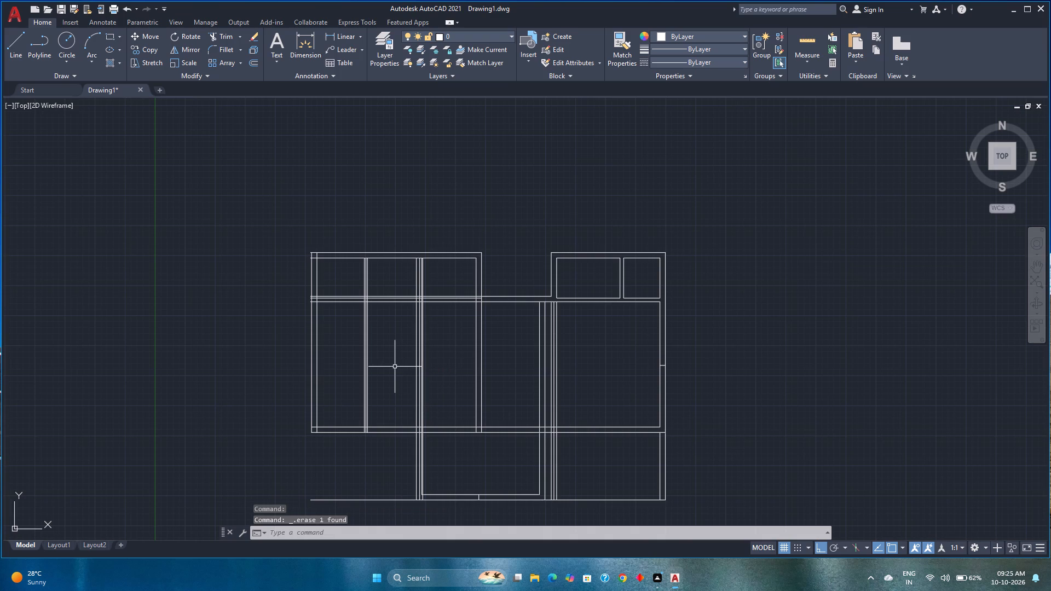
Trim the three horizontal cross-wall lines between the second partition and the east wall of the western wing.
middle_drag(391, 366, 461, 415)
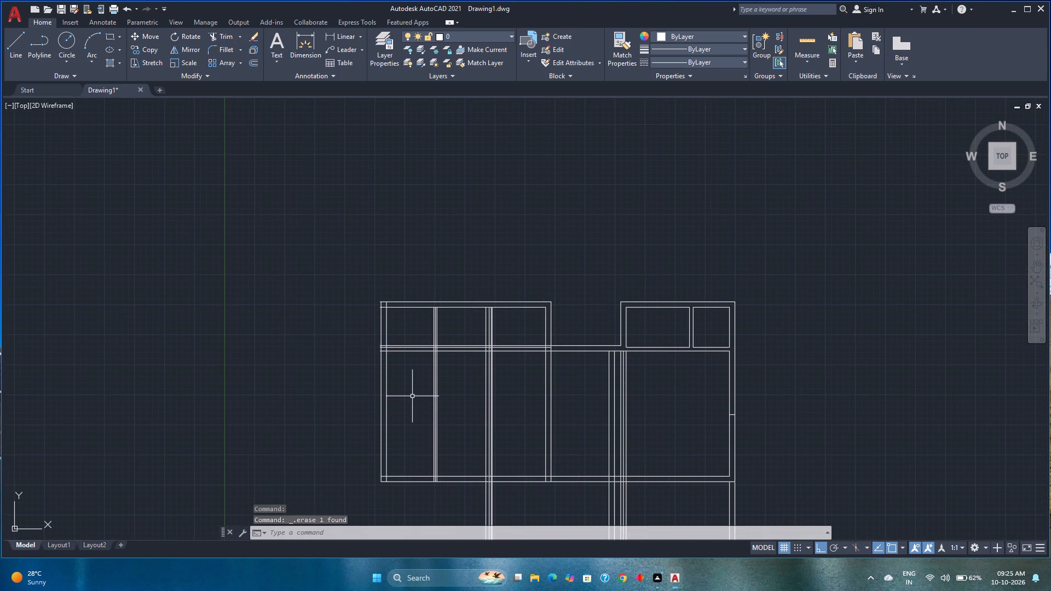
click(461, 365)
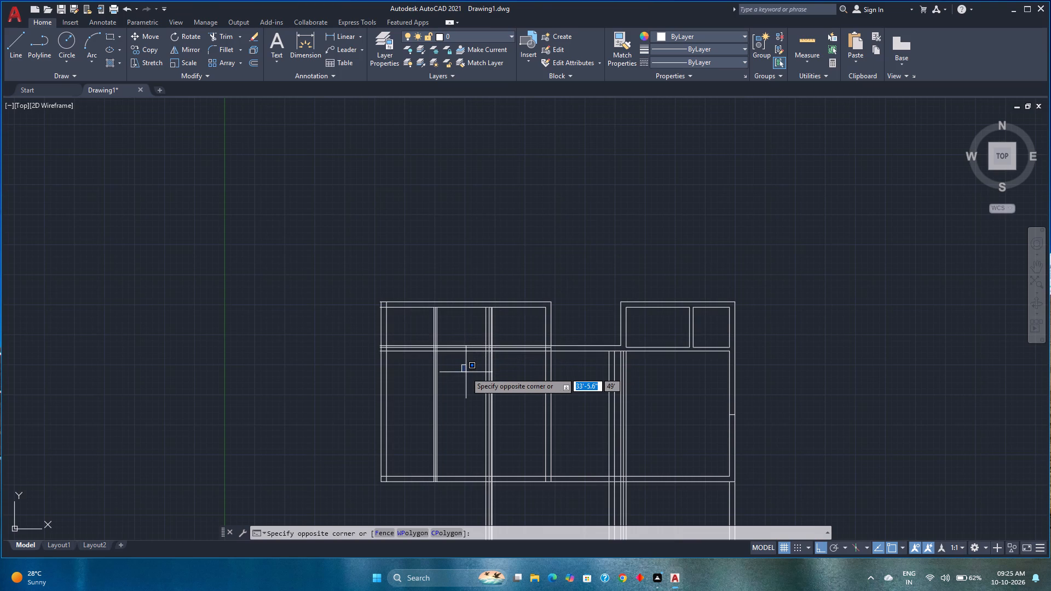
key(Escape)
text(tr)
key(Return)
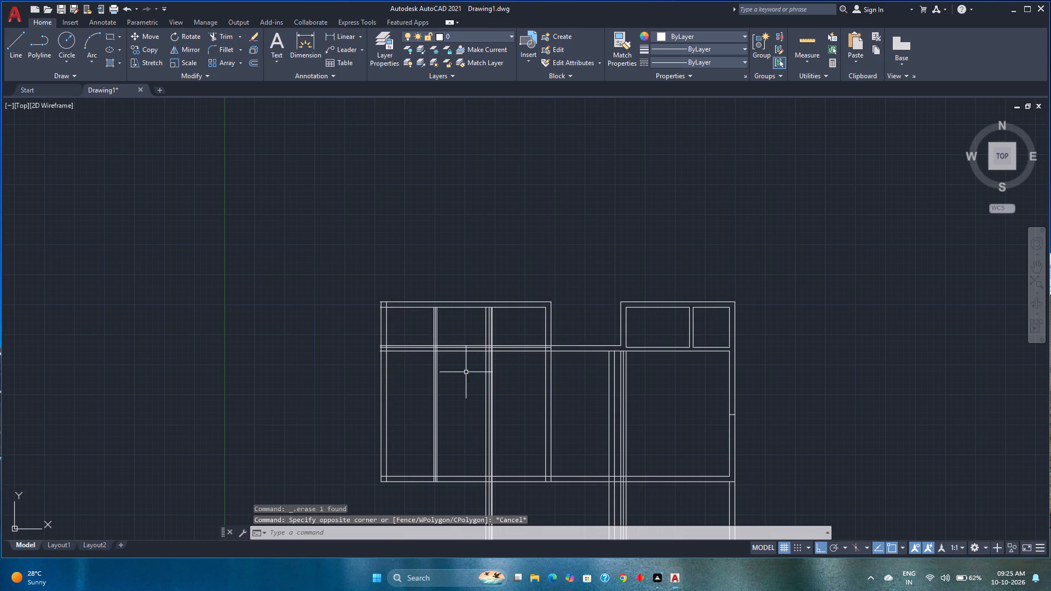
click(513, 327)
click(523, 368)
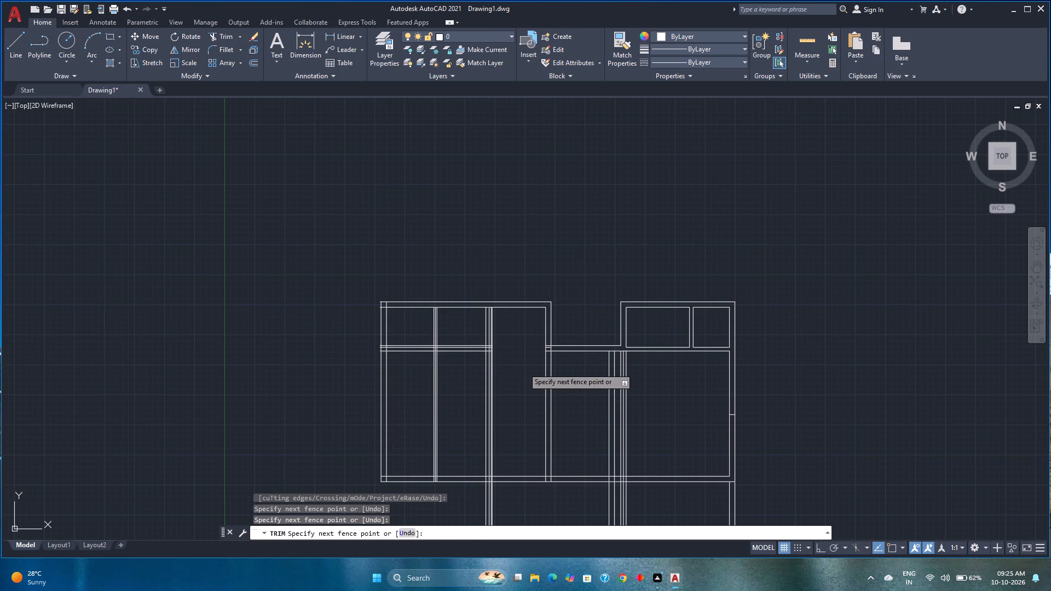
key(Escape)
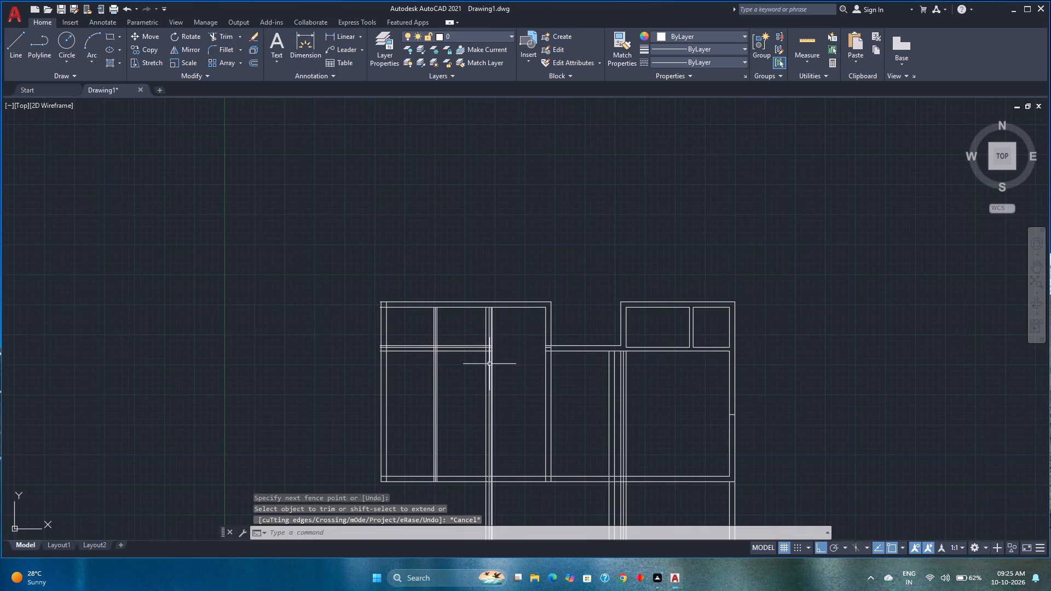
Delete the three remaining horizontal cross-wall lines between the west wall and the second partition.
click(471, 364)
click(462, 332)
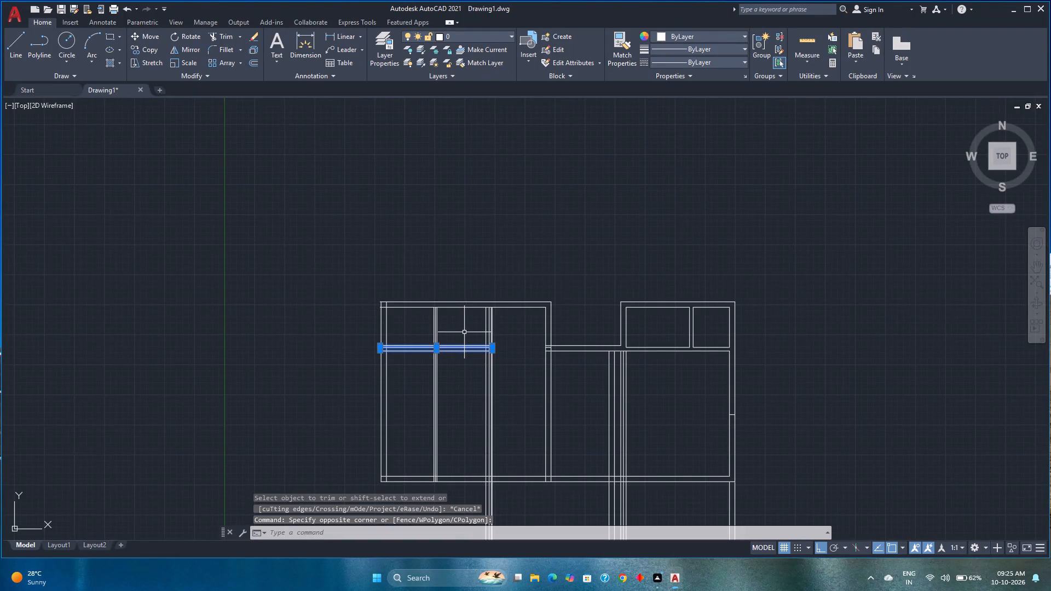
key(Delete)
middle_drag(457, 418, 478, 407)
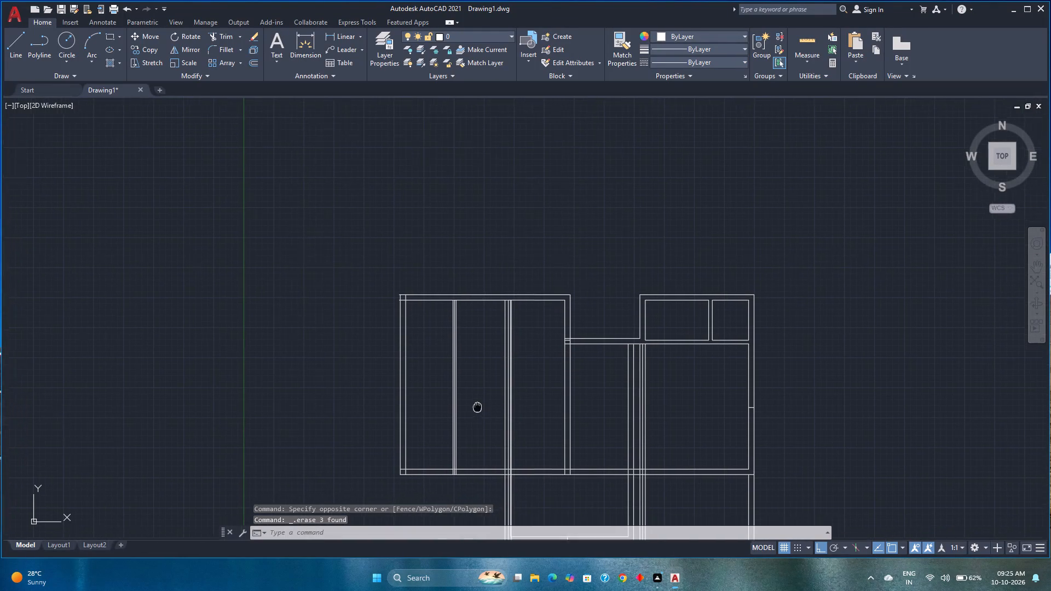
middle_drag(478, 407, 471, 406)
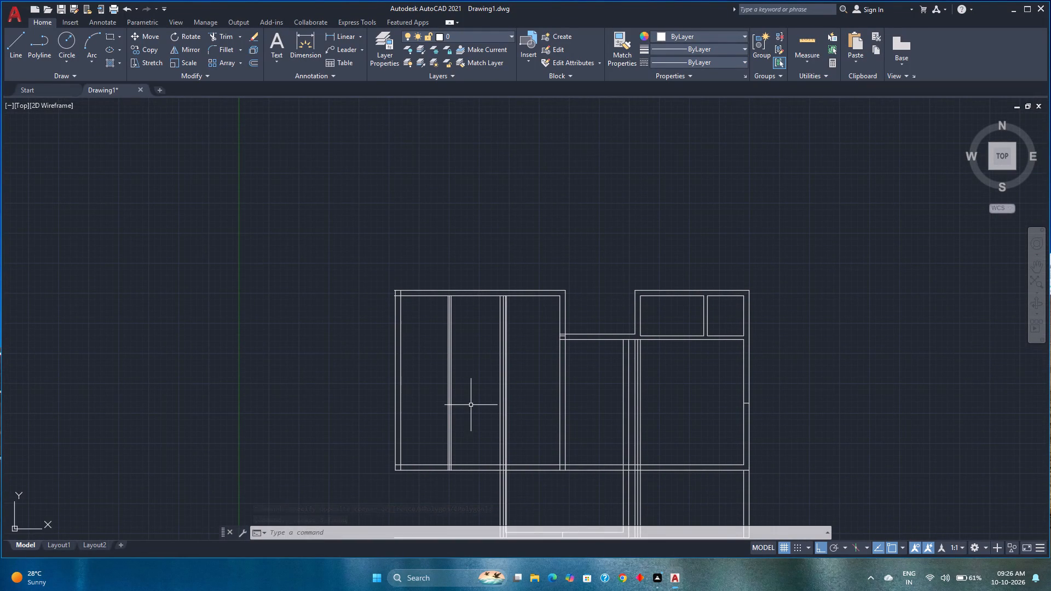
Draw a horizontal construction line along the north wall's centreline, through the midpoint between the wall's two lines at its west end.
key(ctrl+z)
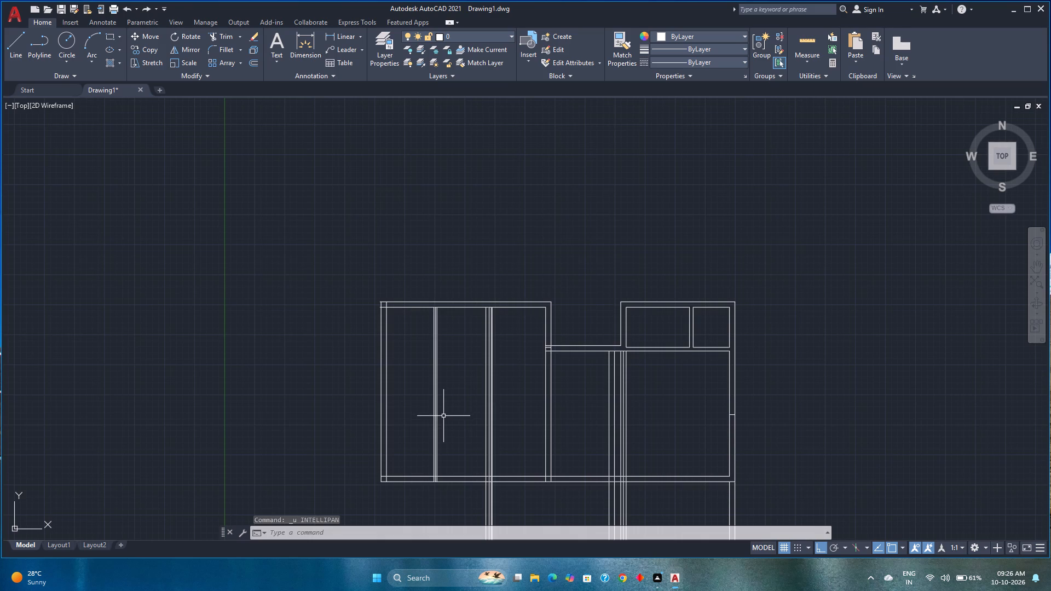
key(x)
key(l)
key(Return)
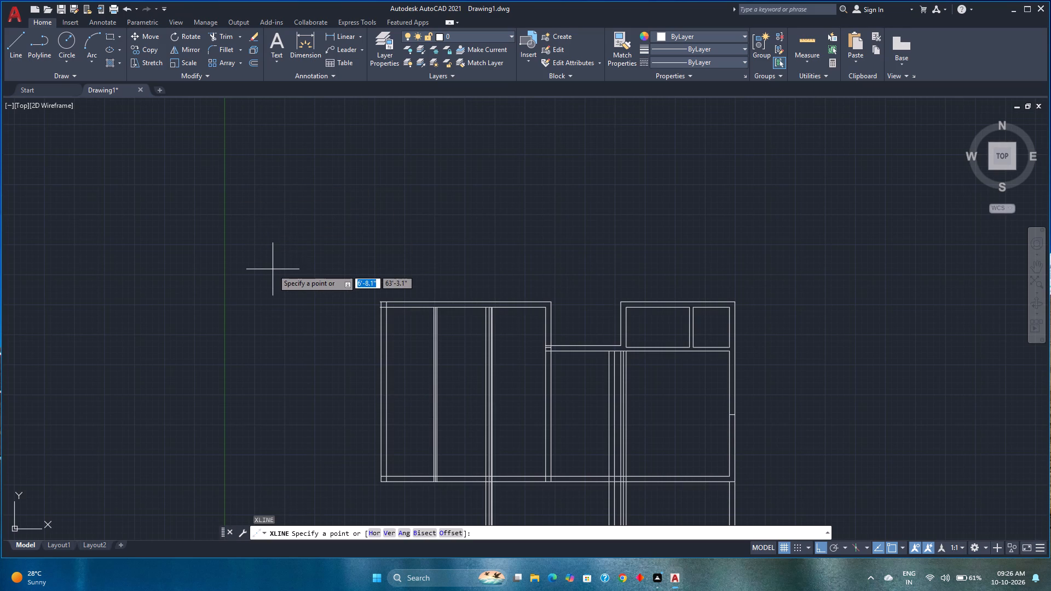
key(h)
key(Return)
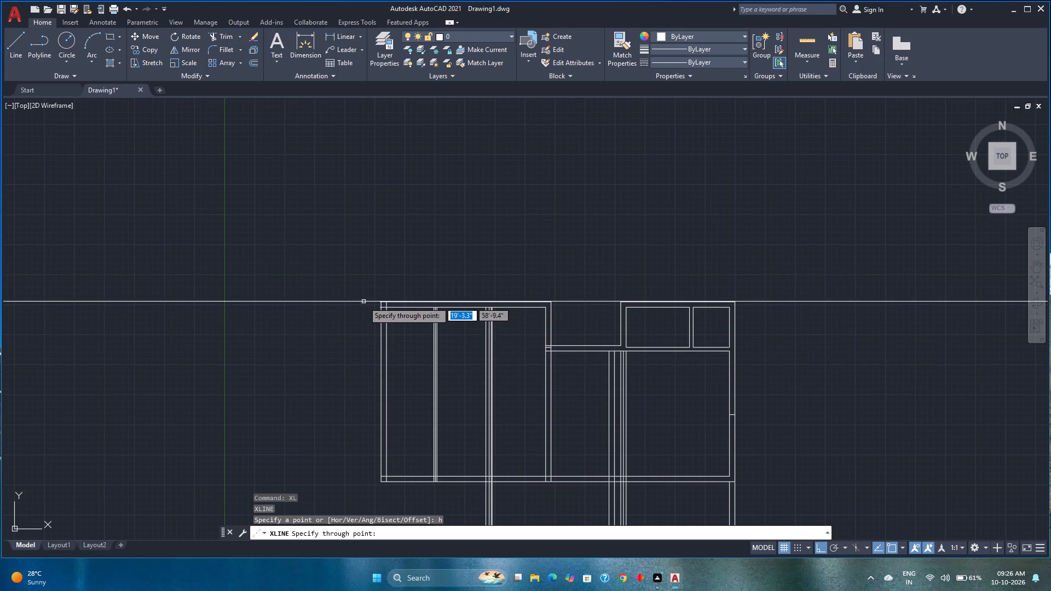
scroll(363, 302, up, 4)
key(m)
key(2)
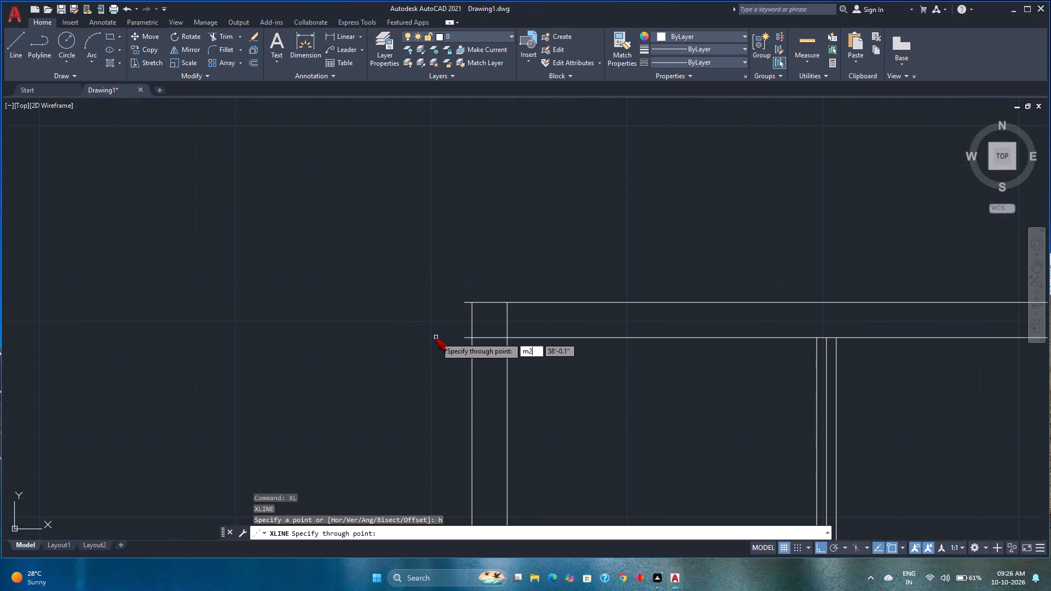
key(p)
key(Return)
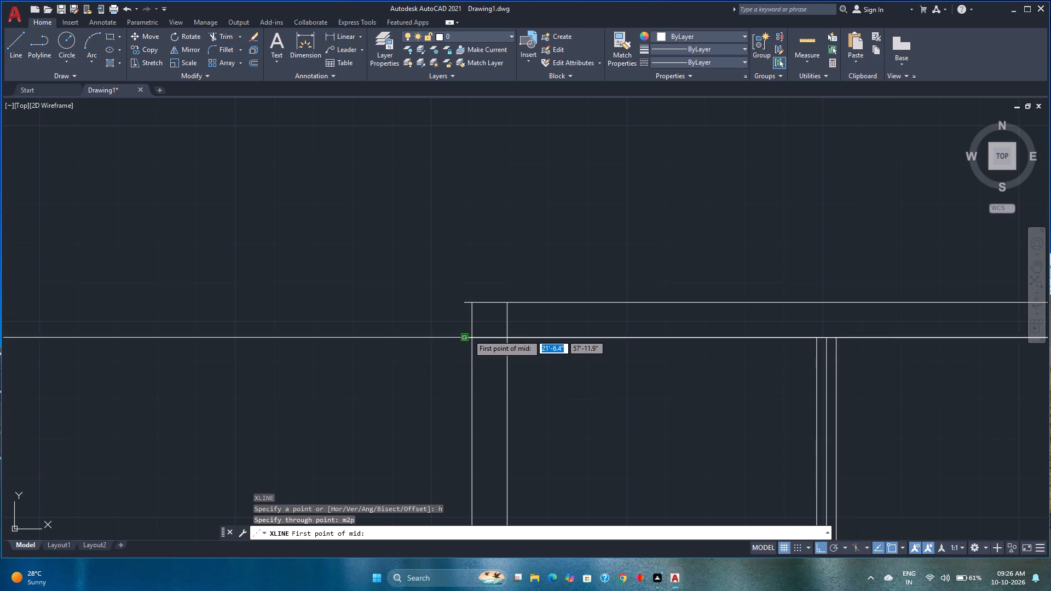
click(469, 334)
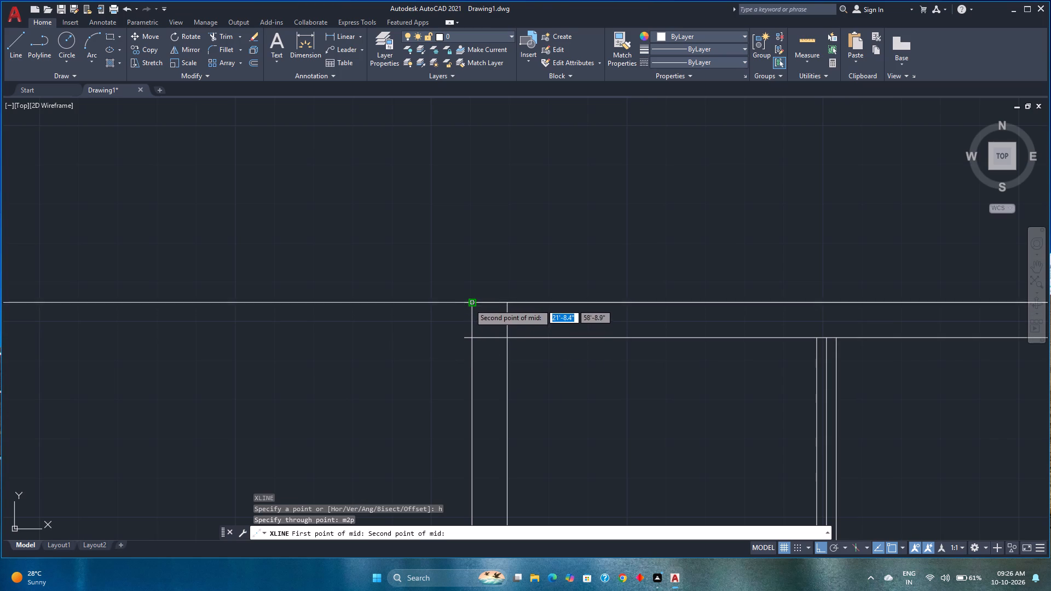
click(469, 304)
scroll(453, 384, down, 3)
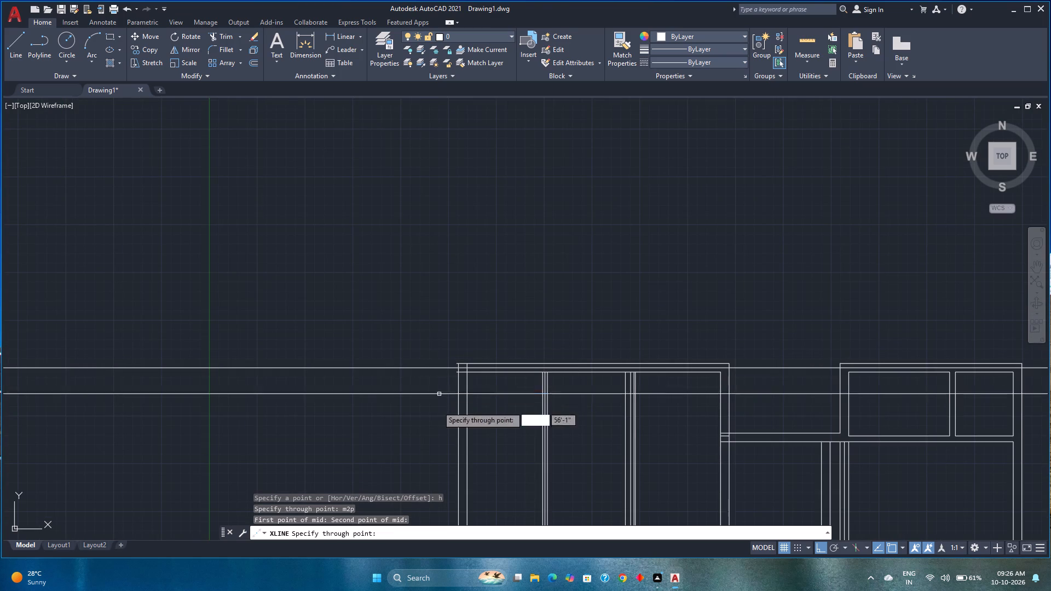
key(Escape)
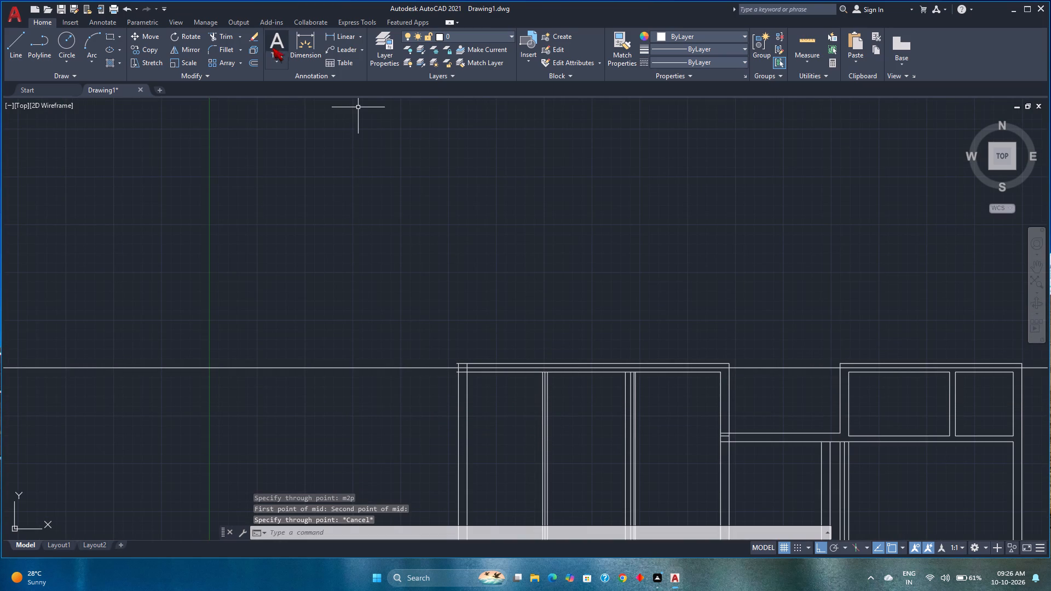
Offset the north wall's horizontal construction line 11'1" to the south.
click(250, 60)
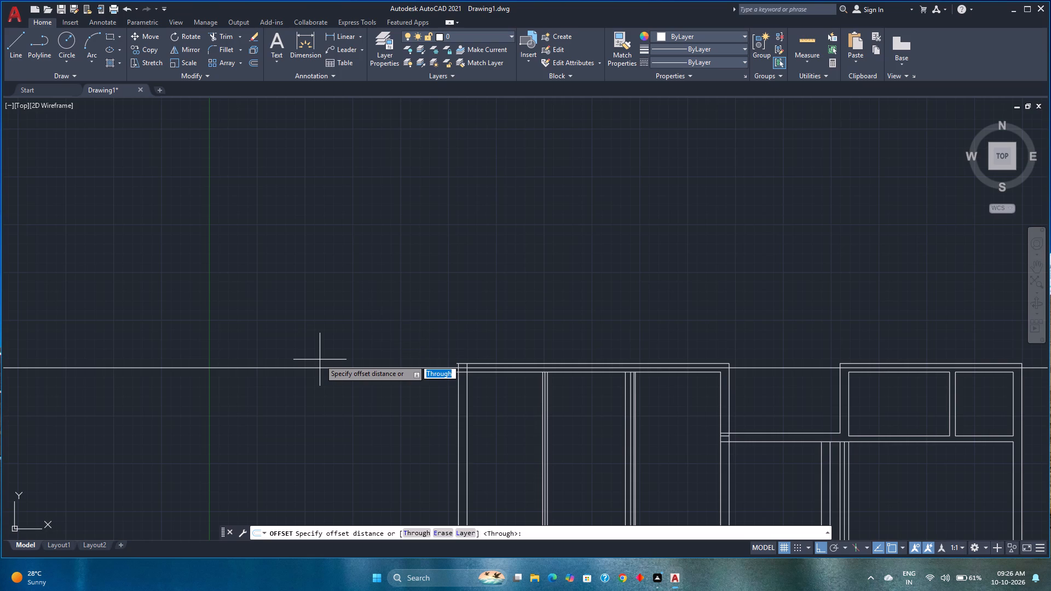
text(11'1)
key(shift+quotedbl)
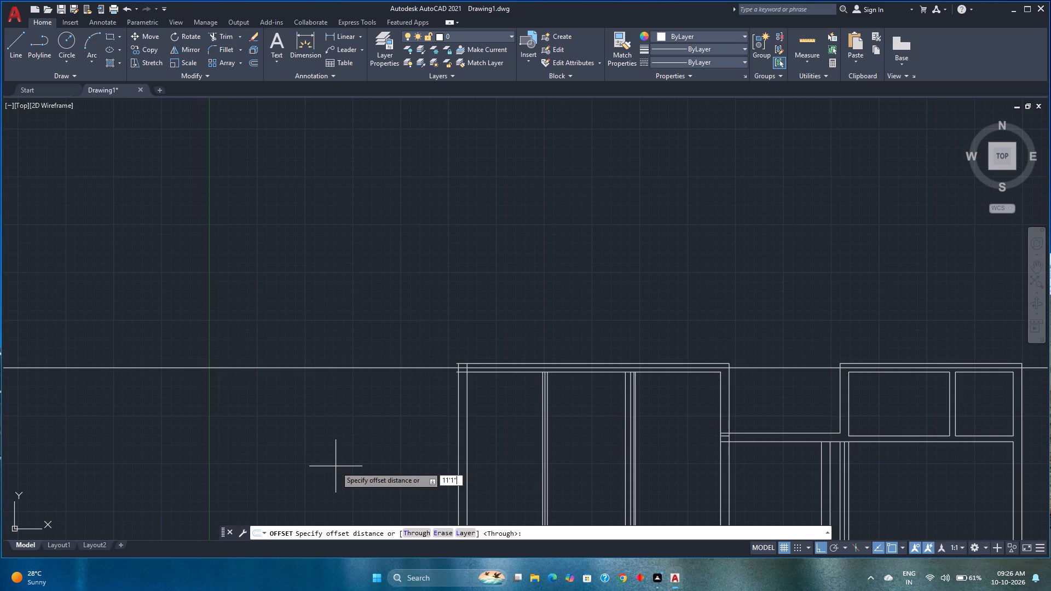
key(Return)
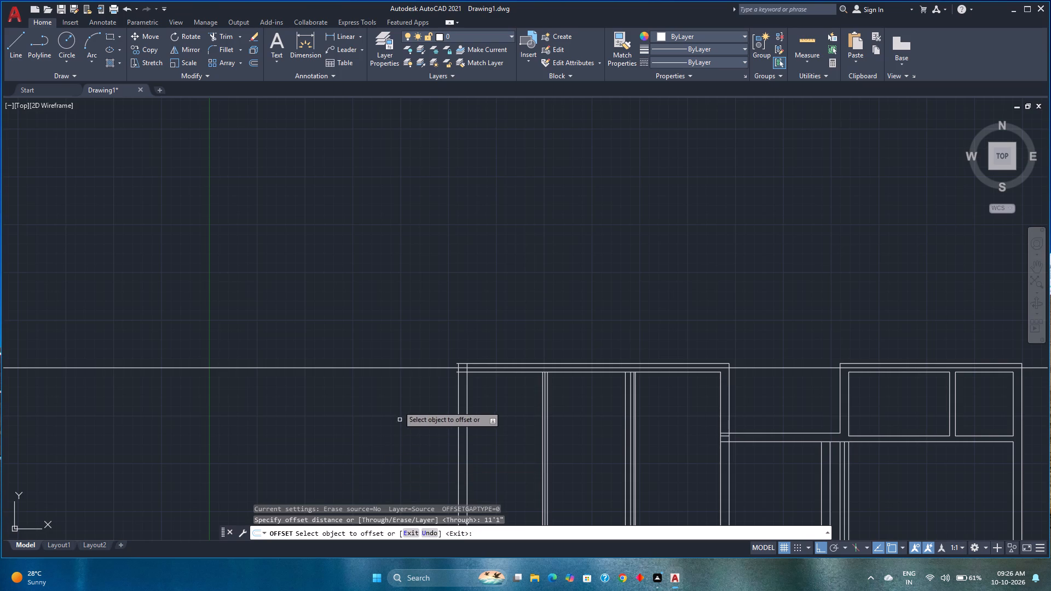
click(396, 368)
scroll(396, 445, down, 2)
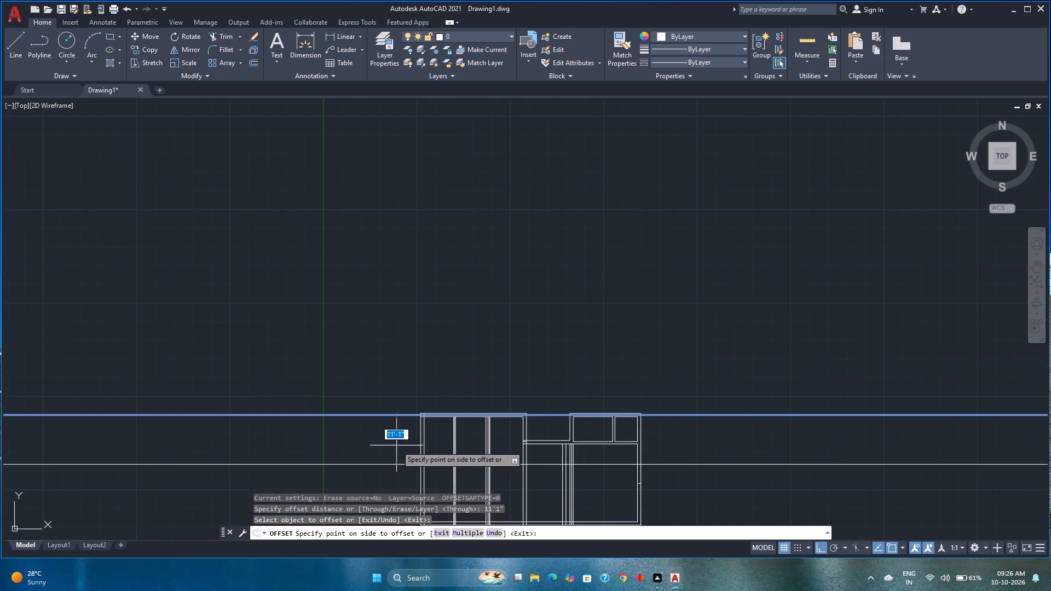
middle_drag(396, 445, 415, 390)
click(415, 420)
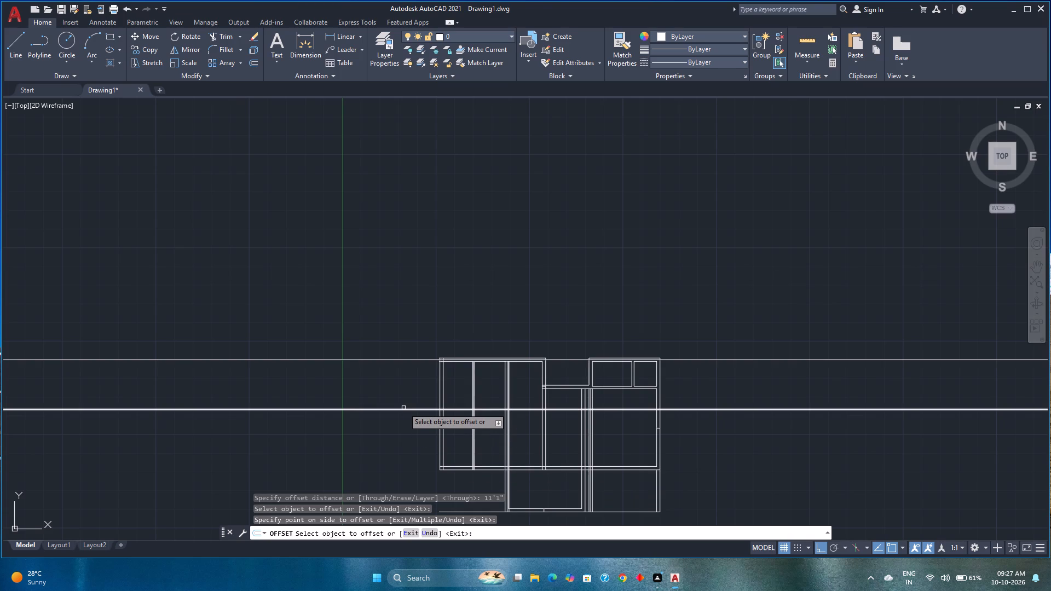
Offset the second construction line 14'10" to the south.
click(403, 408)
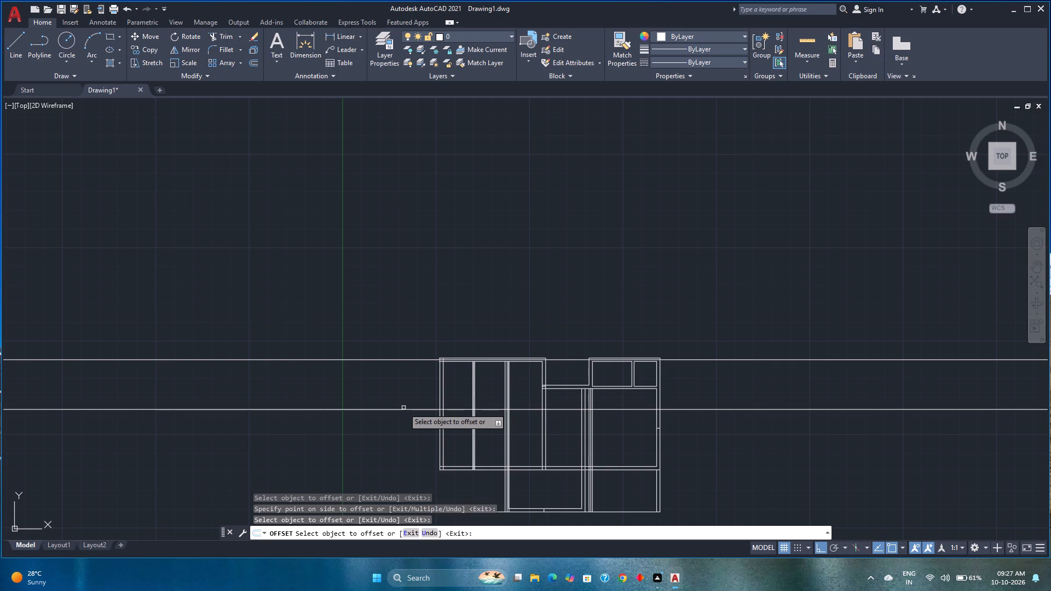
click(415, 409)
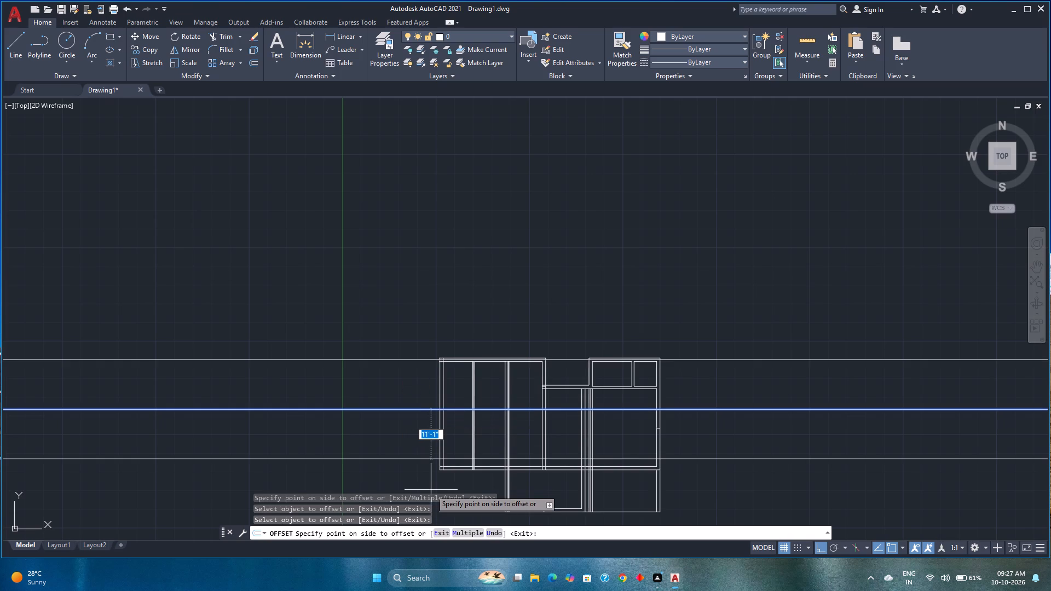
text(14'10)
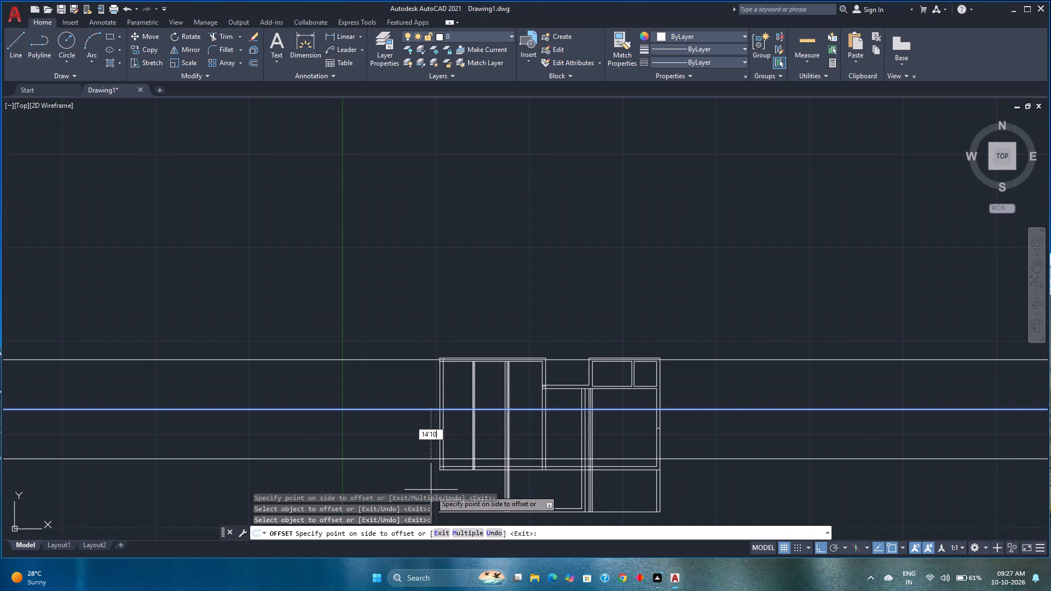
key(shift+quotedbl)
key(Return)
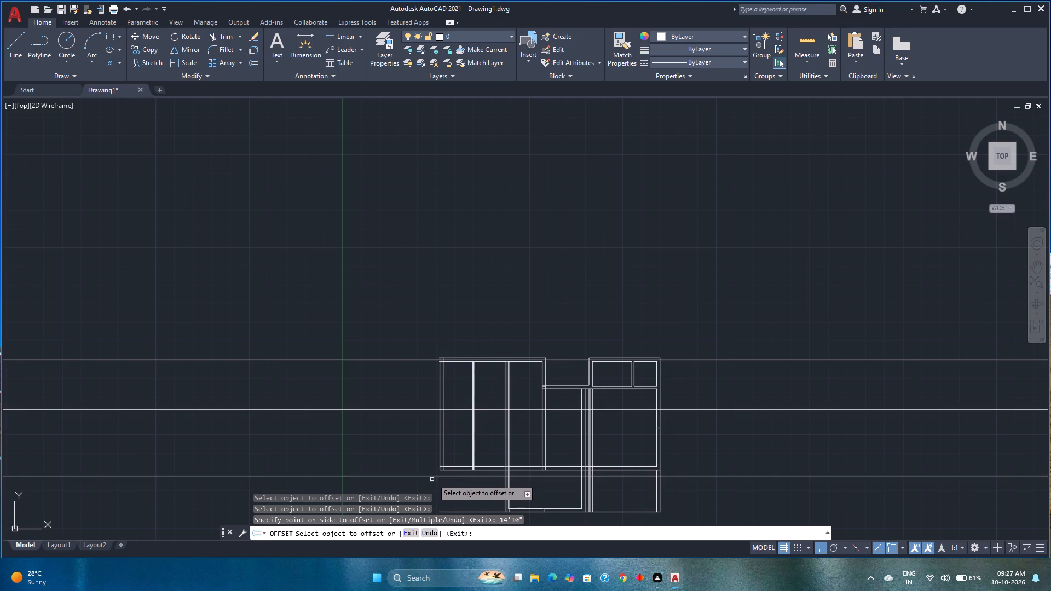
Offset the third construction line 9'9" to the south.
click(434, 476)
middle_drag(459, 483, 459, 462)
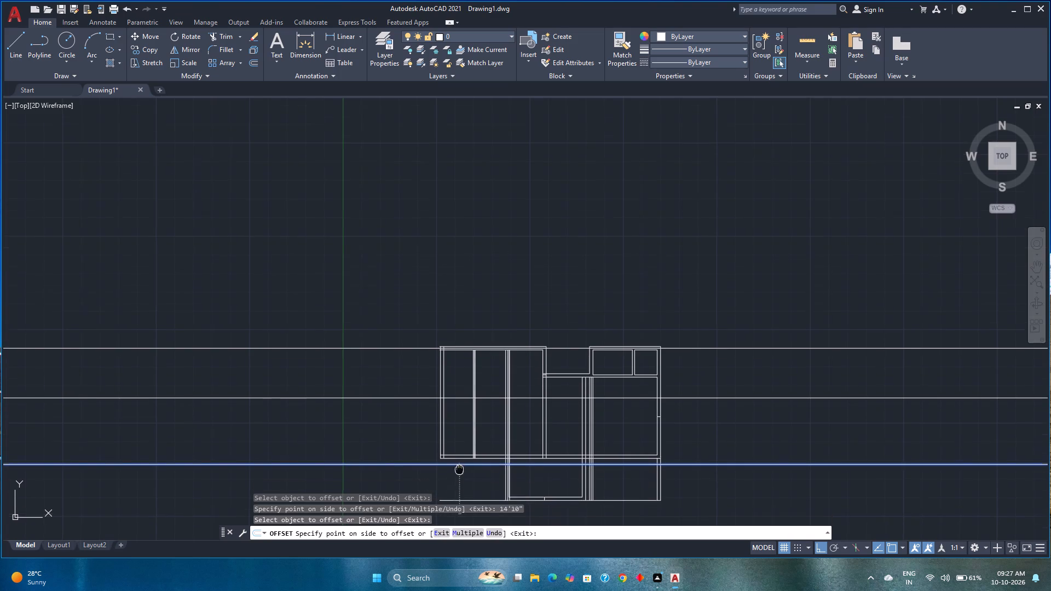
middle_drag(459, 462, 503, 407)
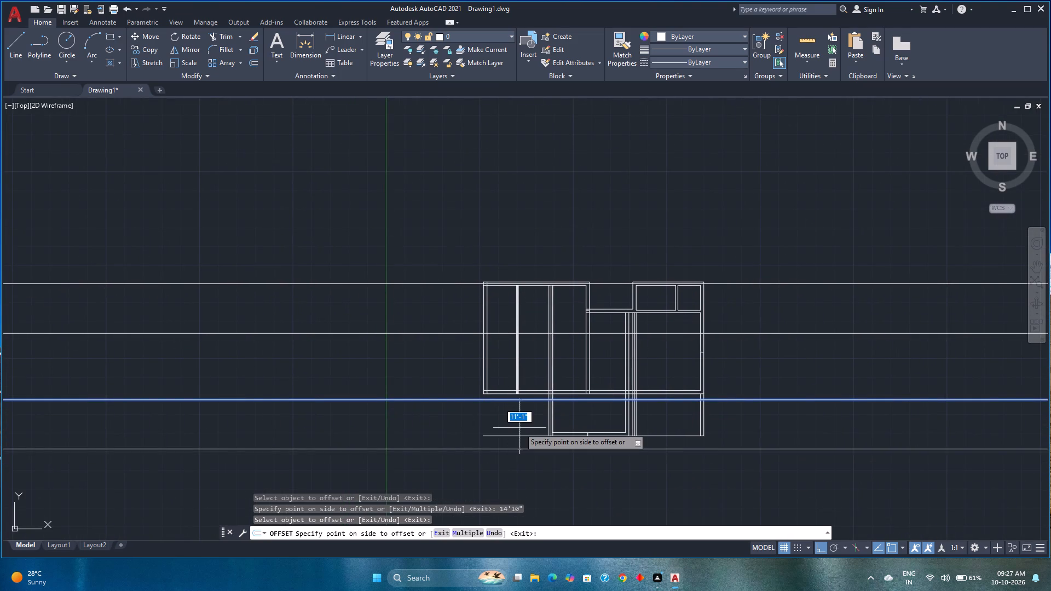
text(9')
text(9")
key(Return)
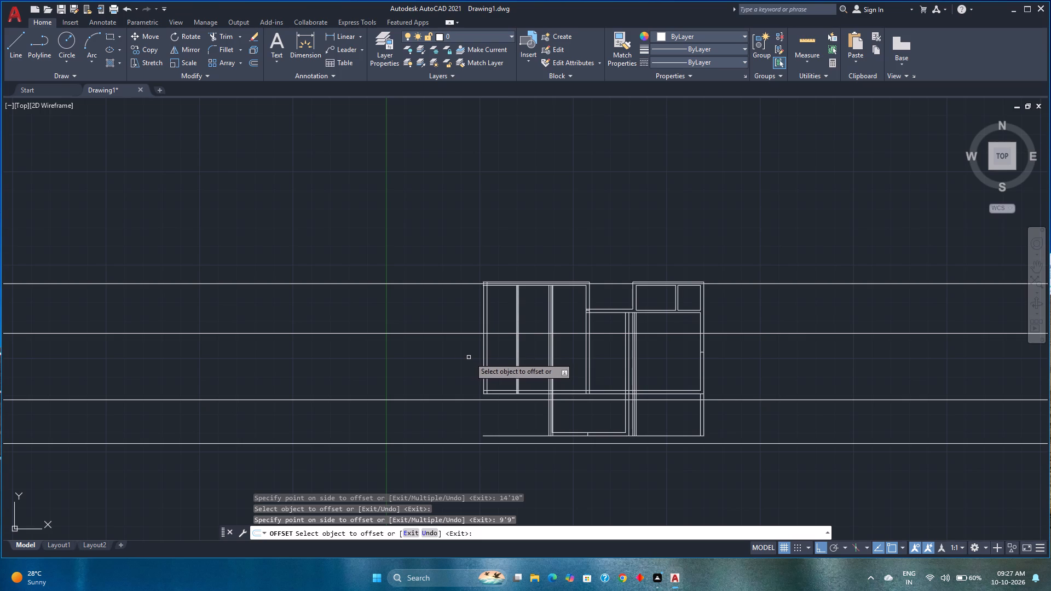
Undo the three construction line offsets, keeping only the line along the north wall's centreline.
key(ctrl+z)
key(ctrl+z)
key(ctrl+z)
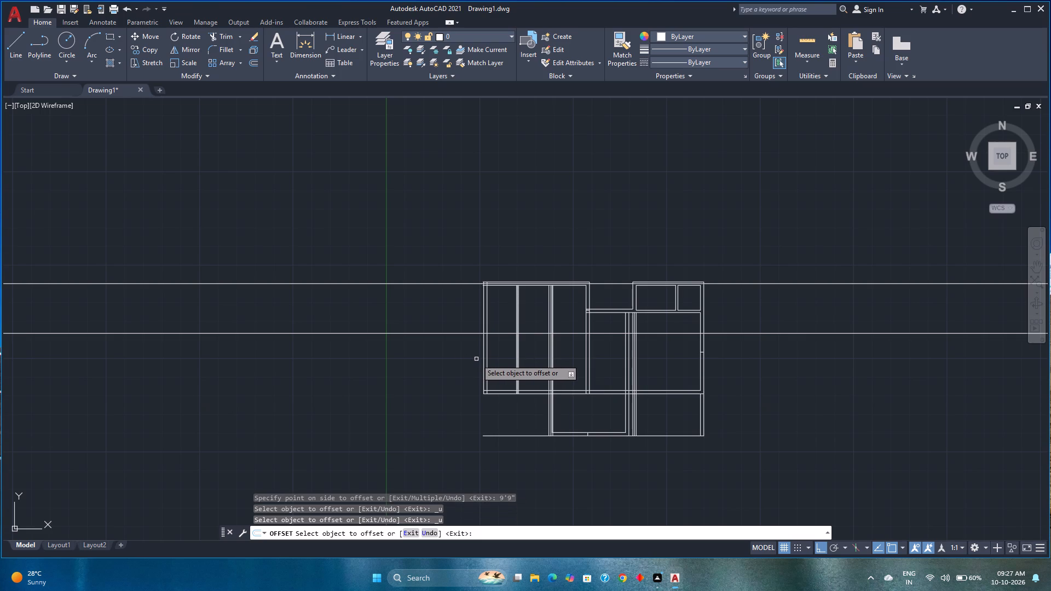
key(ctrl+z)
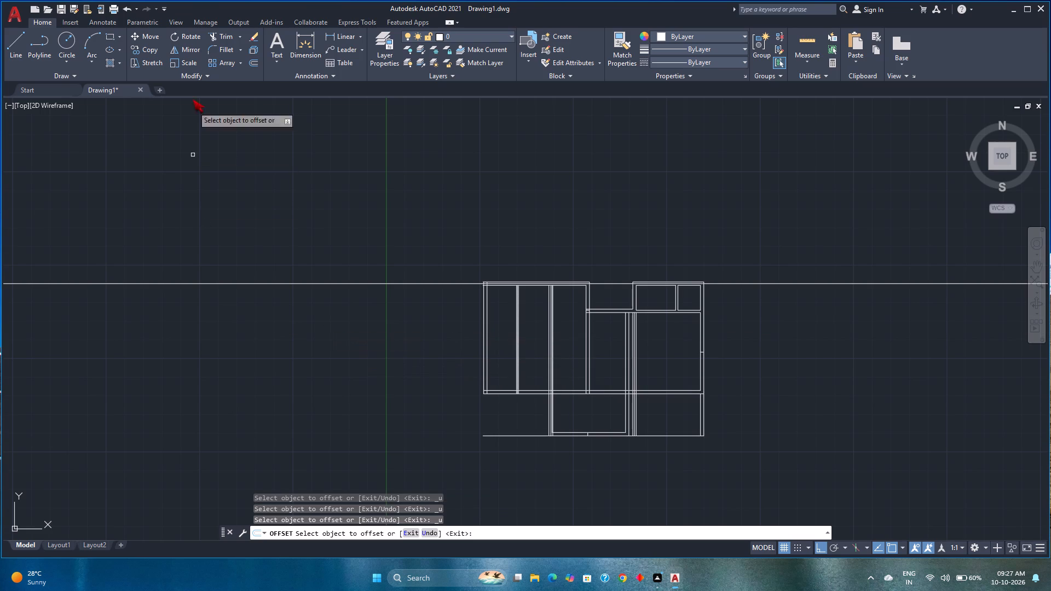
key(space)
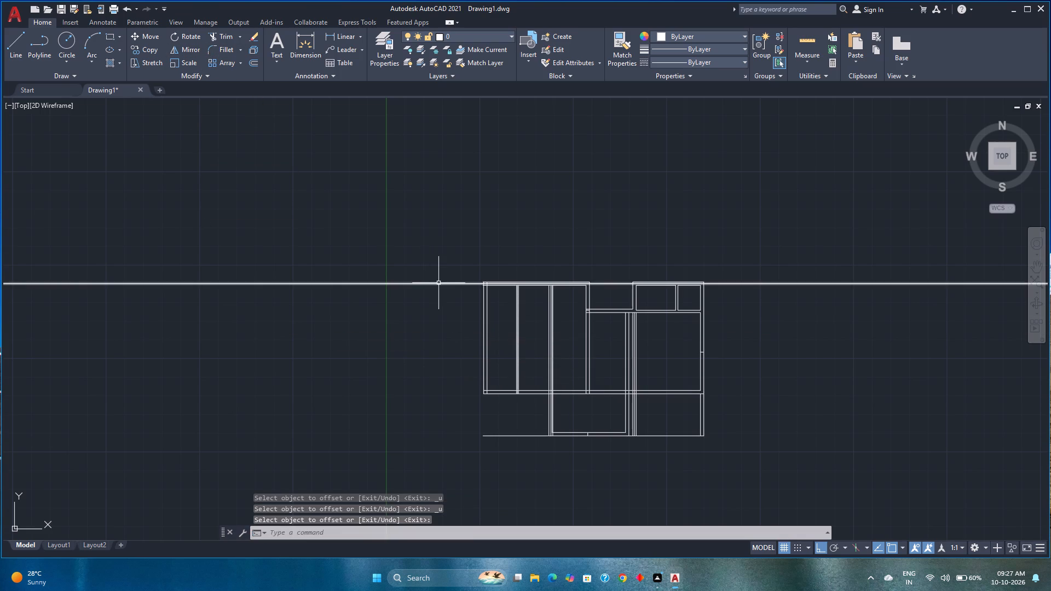
Copy the construction line from the north wall's inner east corner straight down to the south wall's outer line, following that wall's centreline.
click(438, 283)
click(148, 52)
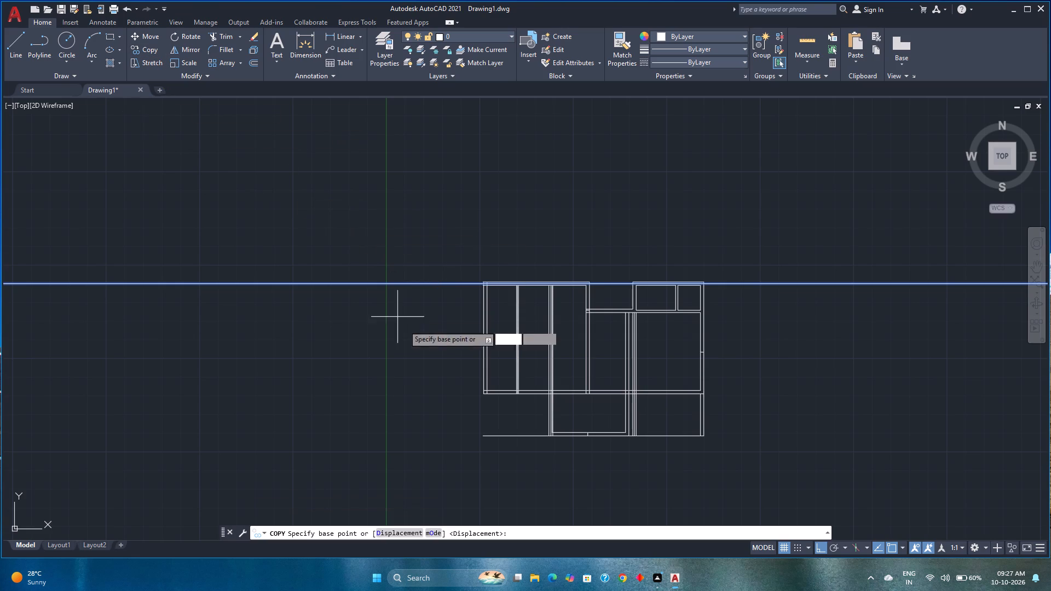
scroll(688, 297, up, 4)
middle_drag(694, 306, 687, 301)
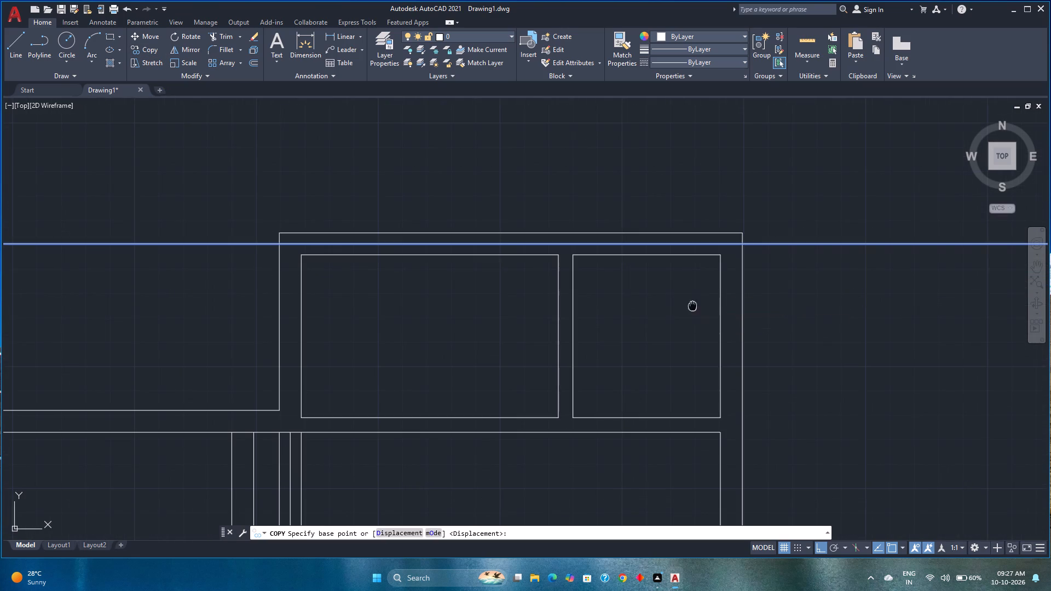
middle_drag(687, 301, 635, 246)
scroll(635, 246, down, 4)
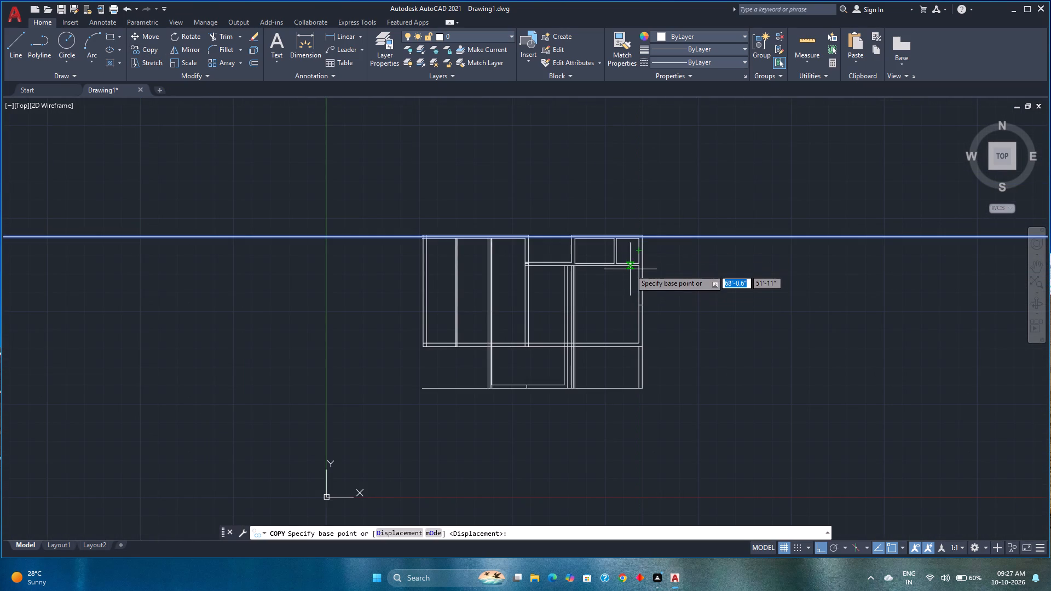
scroll(635, 237, up, 5)
click(638, 234)
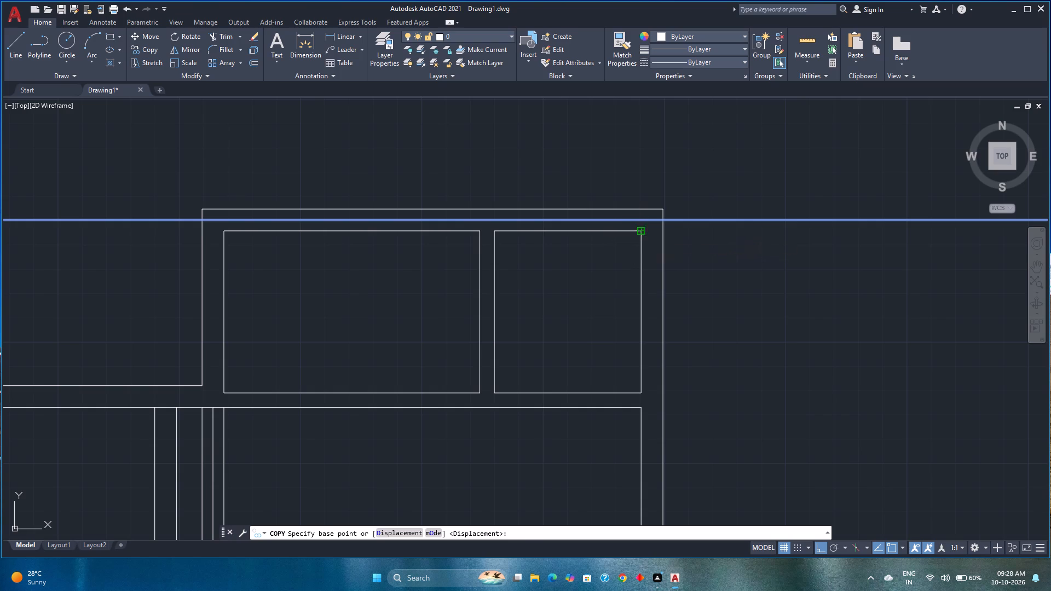
scroll(648, 301, down, 3)
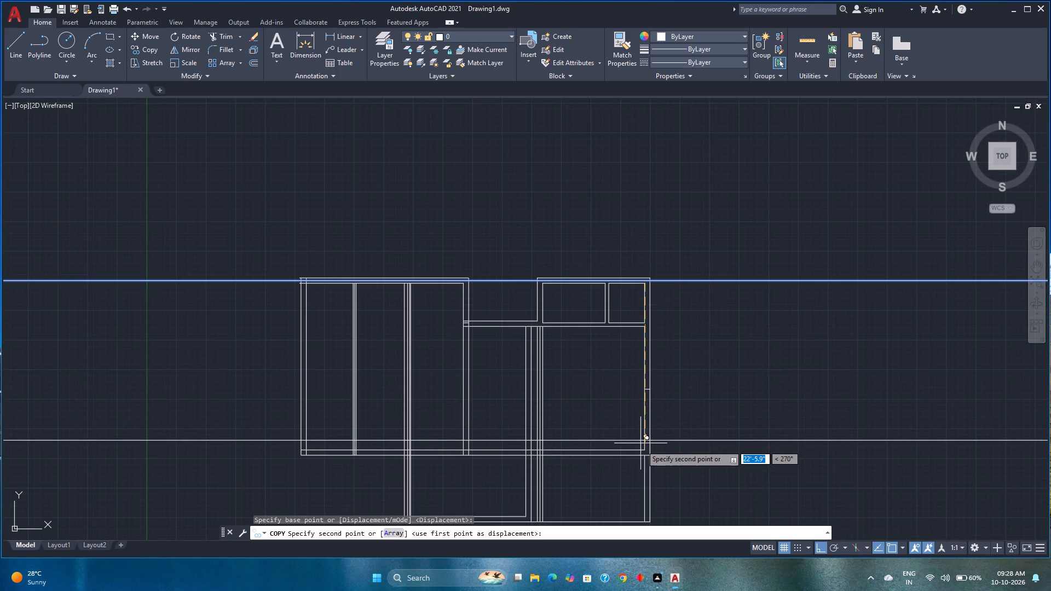
scroll(642, 450, up, 4)
middle_drag(643, 459, 586, 357)
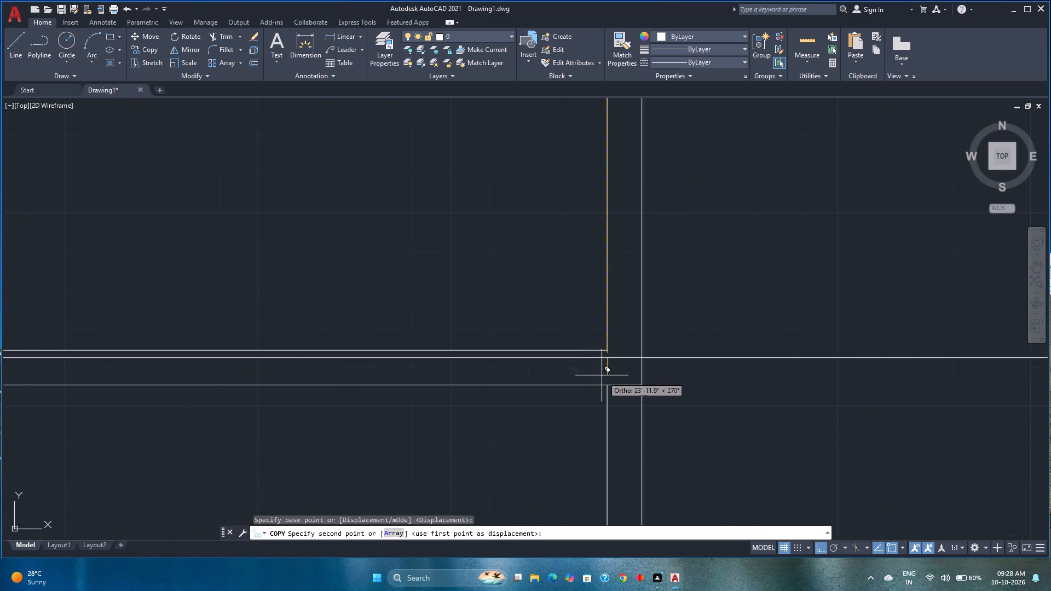
click(607, 387)
scroll(485, 389, down, 3)
middle_drag(485, 389, 539, 403)
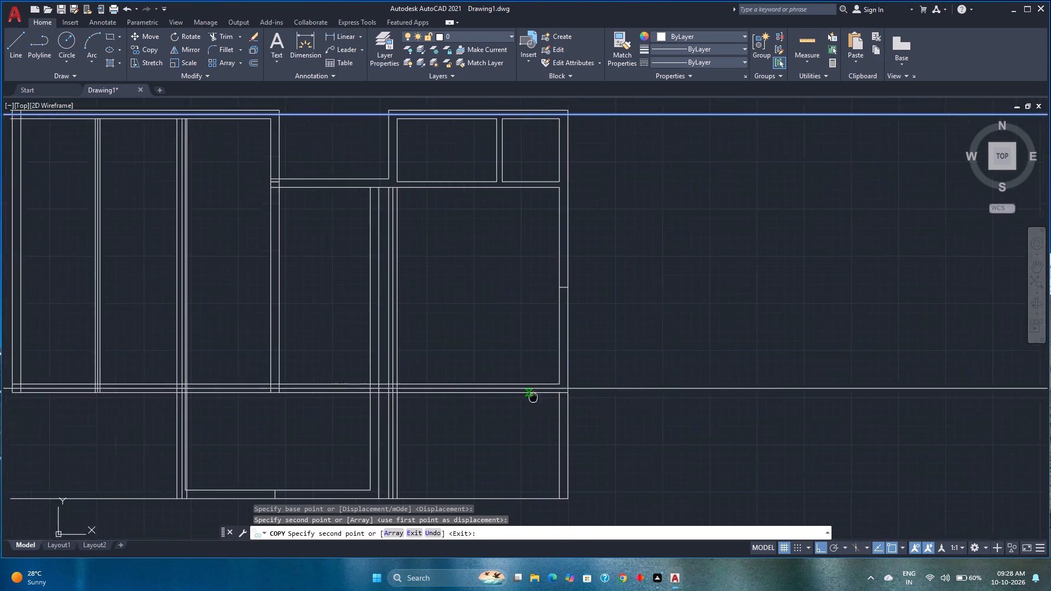
middle_drag(539, 403, 551, 424)
key(Escape)
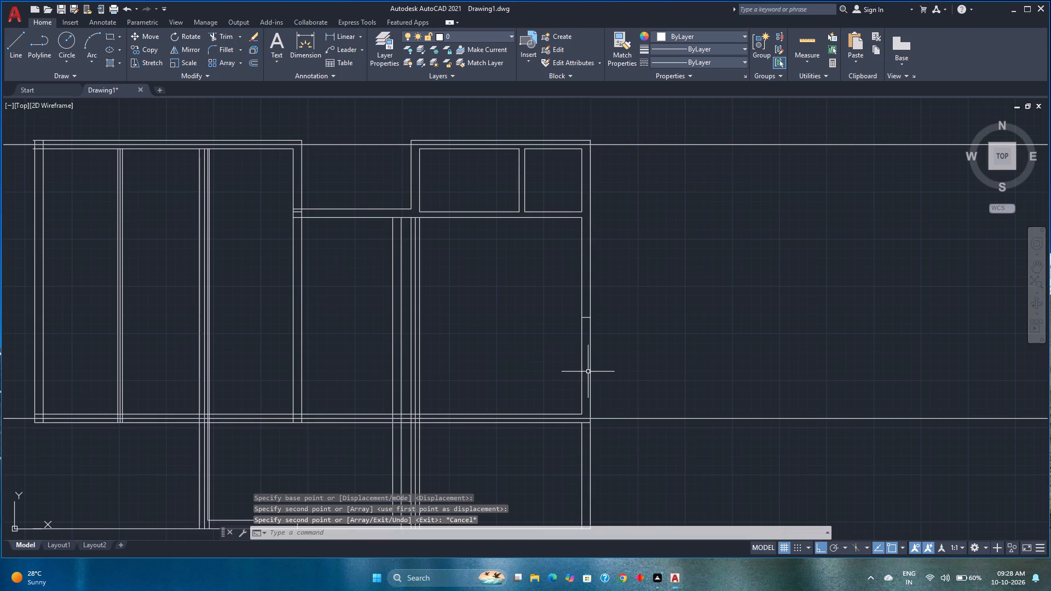
Offset the construction line along the south wall's centreline 9'2" to the north.
scroll(575, 368, down, 1)
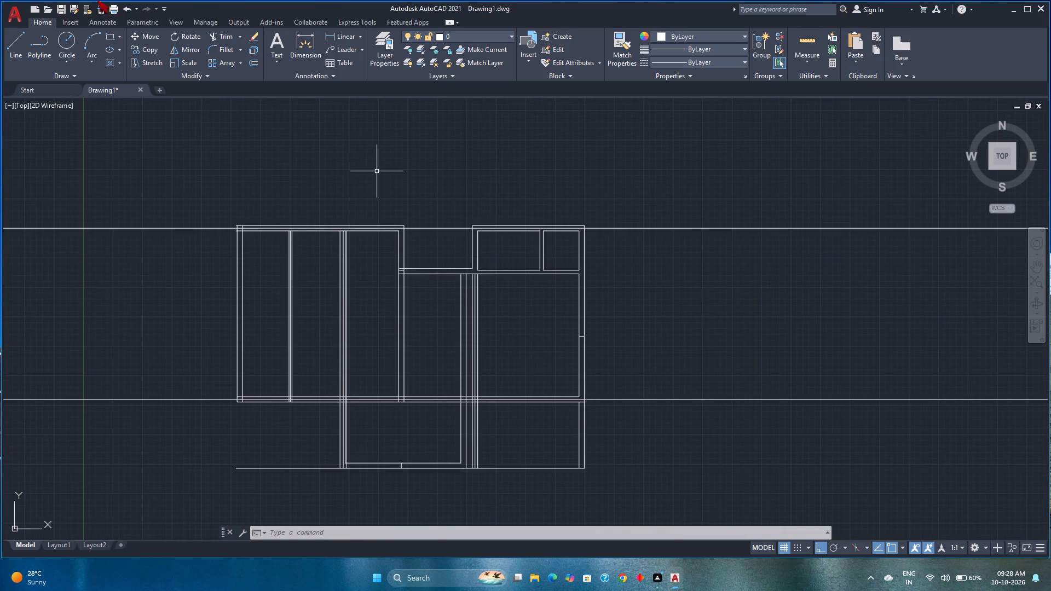
click(251, 62)
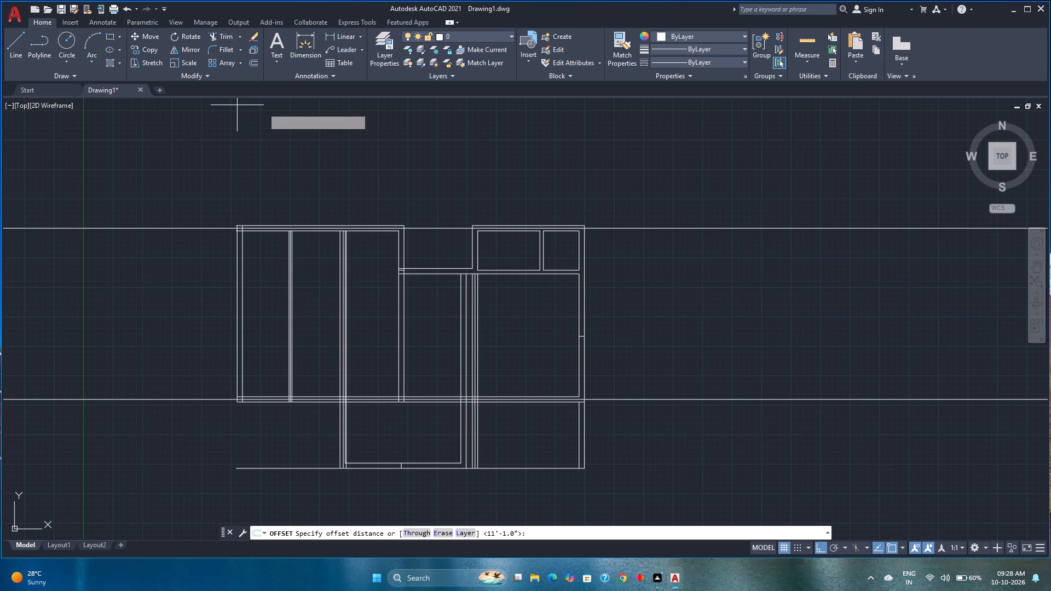
key(9)
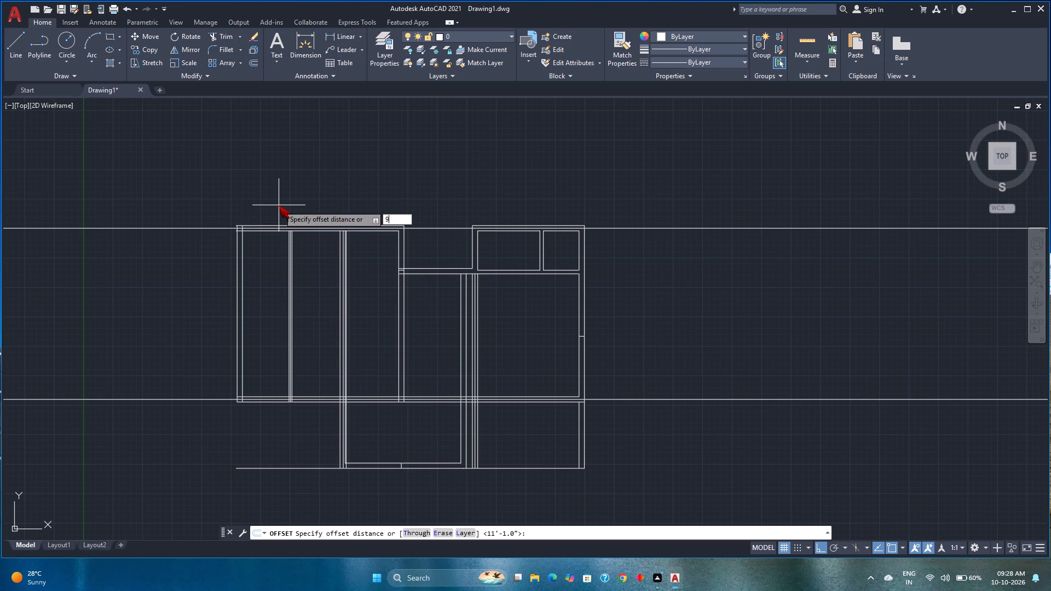
text('2")
key(Return)
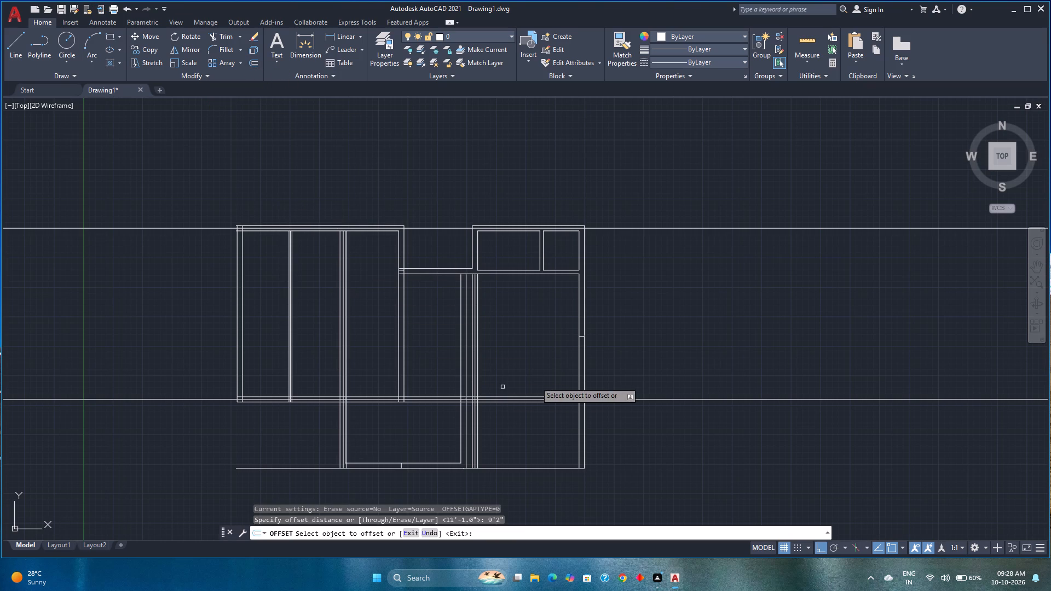
click(602, 398)
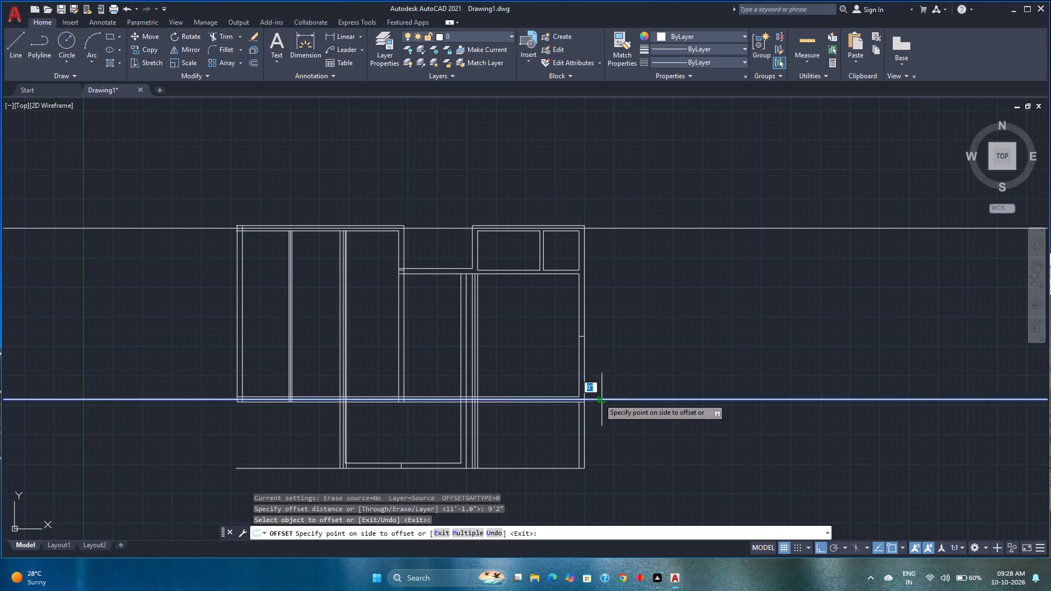
click(546, 329)
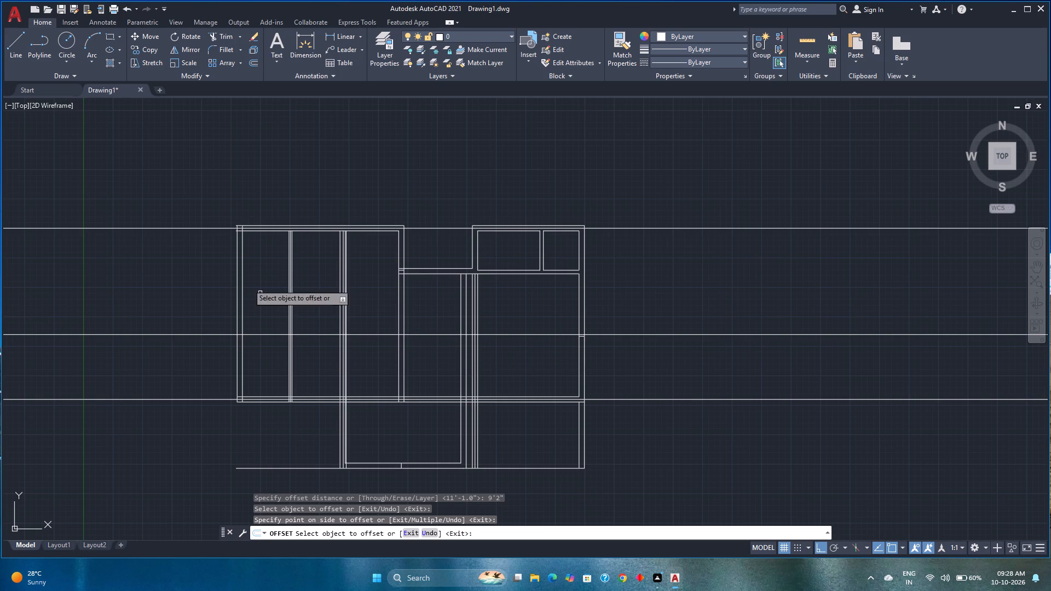
Offset the construction line along the north wall's centreline 11'1" to the south.
click(209, 229)
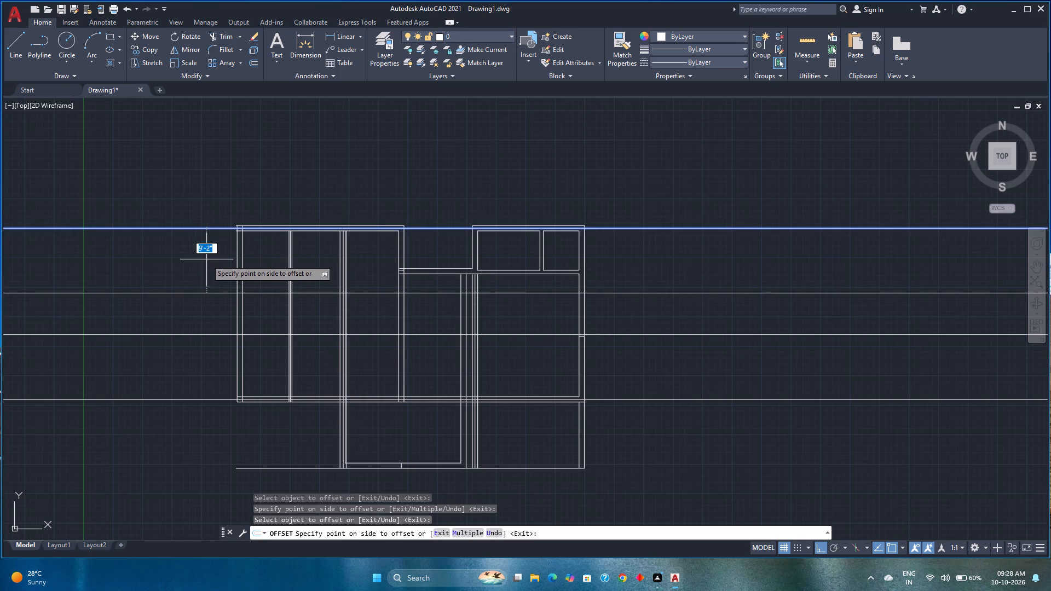
text(11)
text('1")
key(Return)
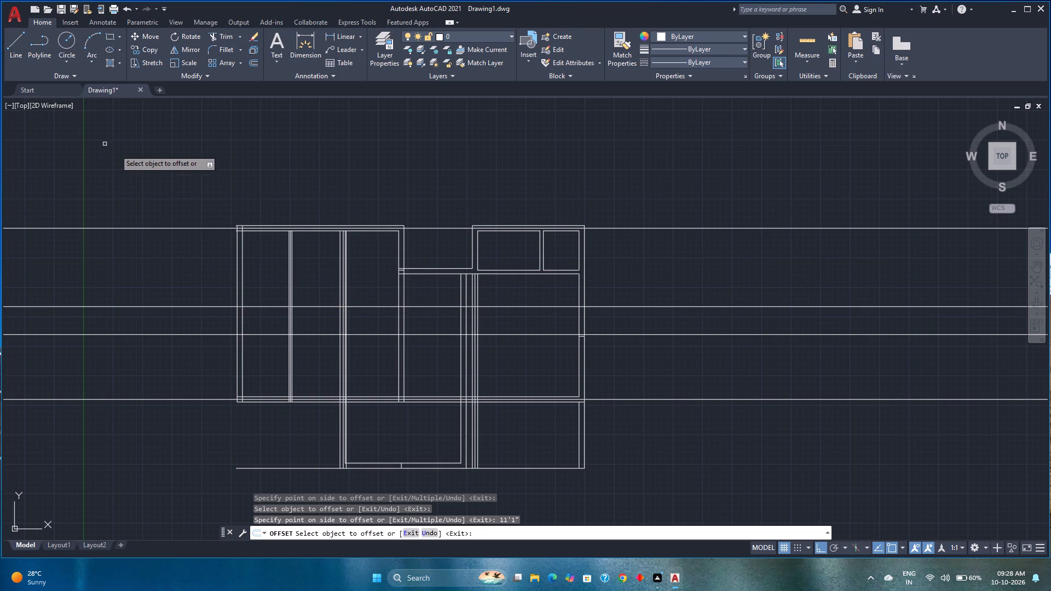
Offset the northern cross wall's centreline 2" to the north and 2" to the south to form its wall faces.
click(262, 307)
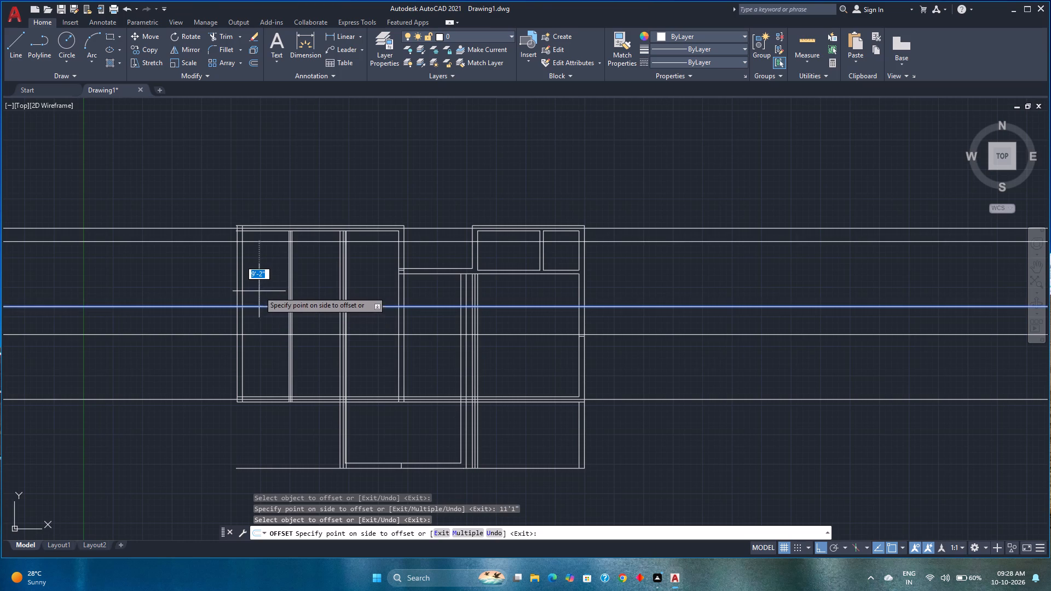
text(2.)
key(Return)
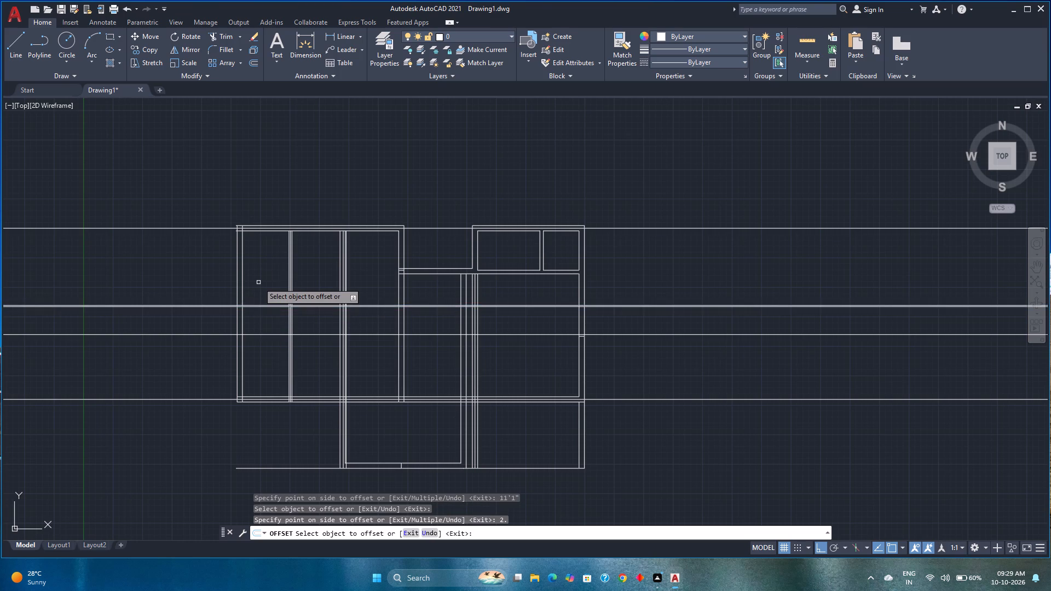
scroll(269, 306, up, 2)
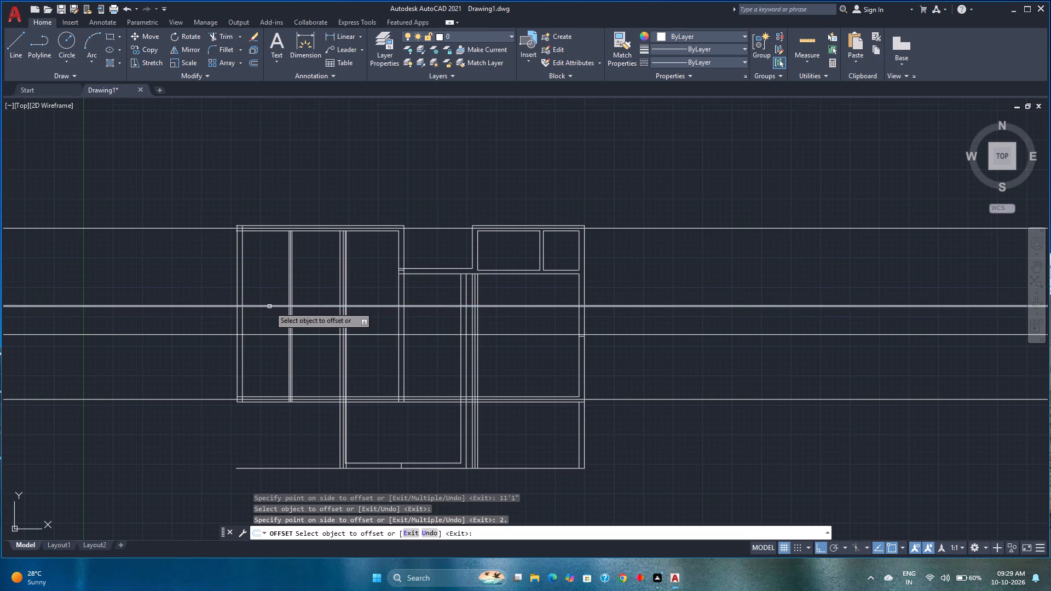
scroll(269, 306, up, 3)
click(273, 296)
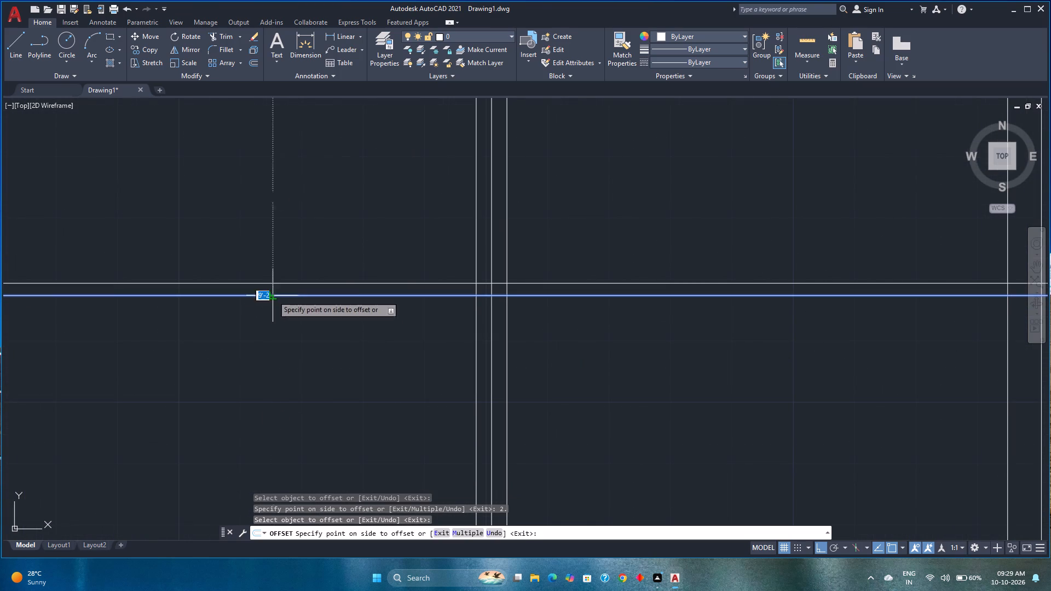
key(2)
key(Return)
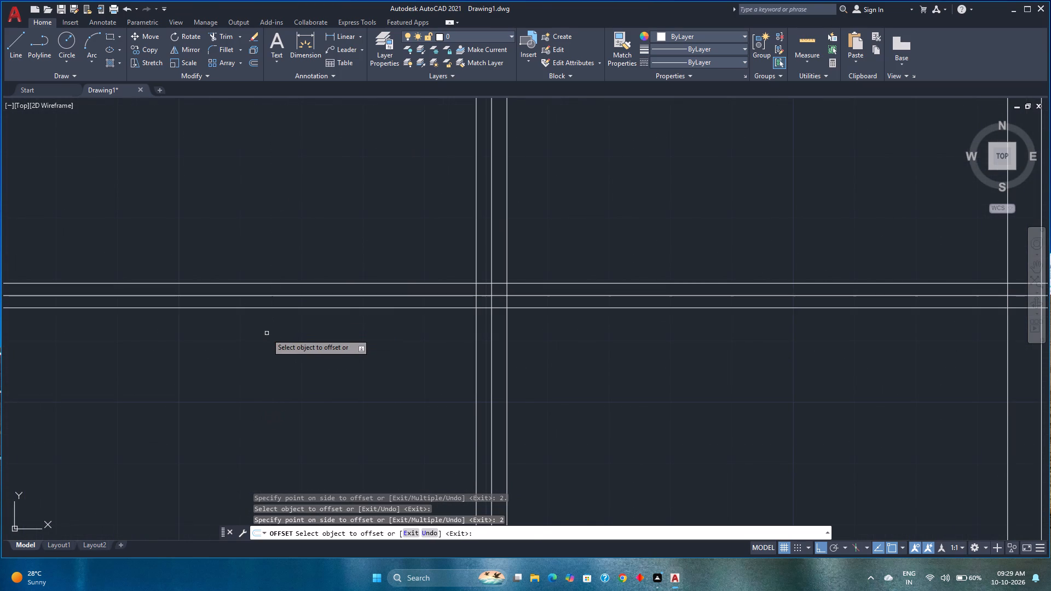
Offset the southern cross wall's centreline 2" to the south and 2" to the north to form its wall faces.
scroll(356, 376, down, 3)
middle_drag(476, 377, 228, 321)
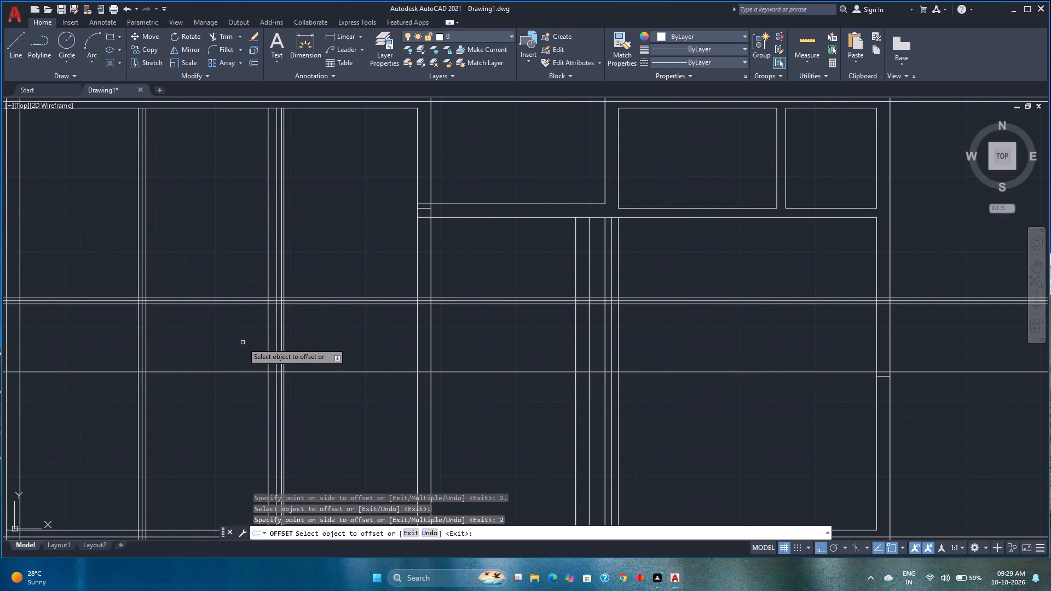
click(236, 371)
key(2)
key(Return)
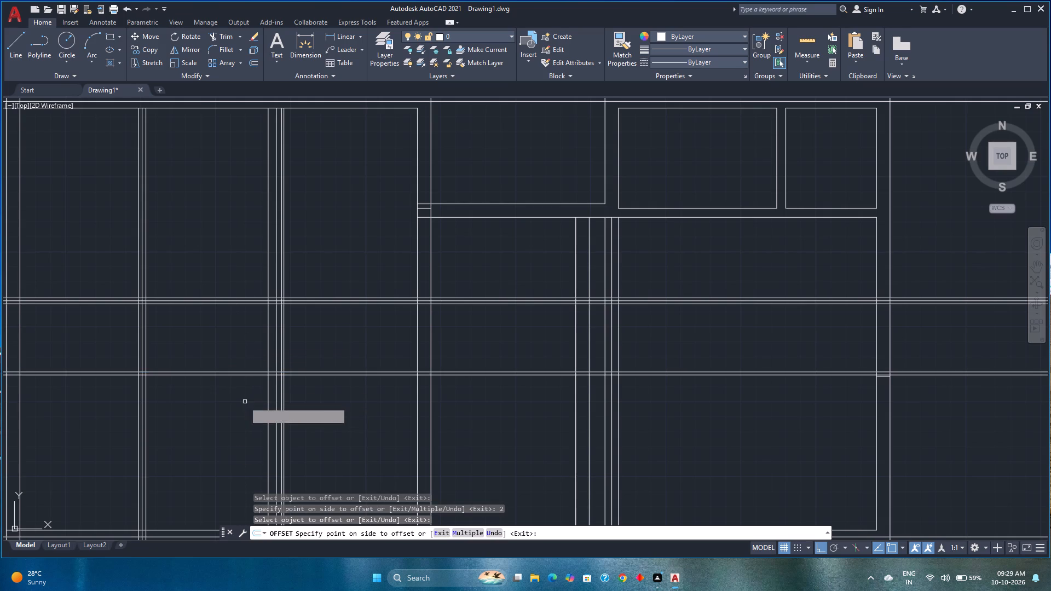
click(248, 372)
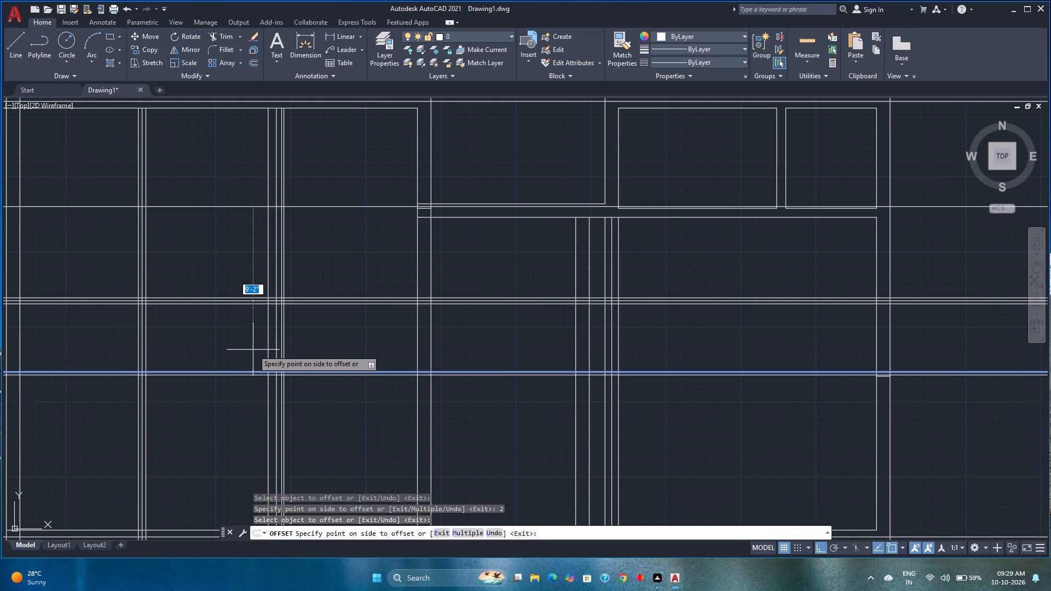
key(2)
key(Return)
key(space)
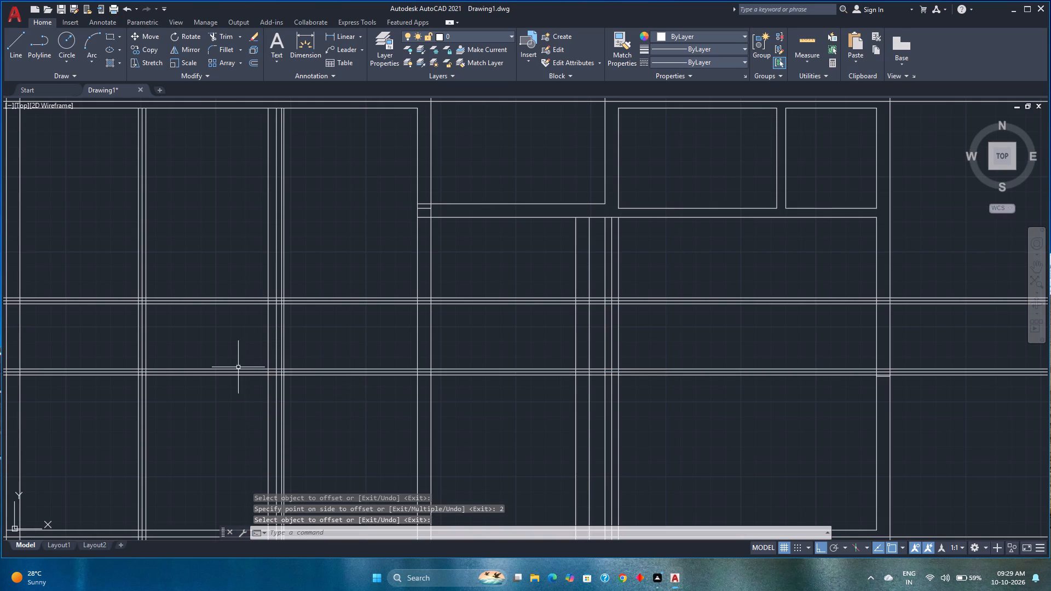
Delete the middle construction lines of both cross walls, keeping only their wall face lines.
click(237, 373)
key(Delete)
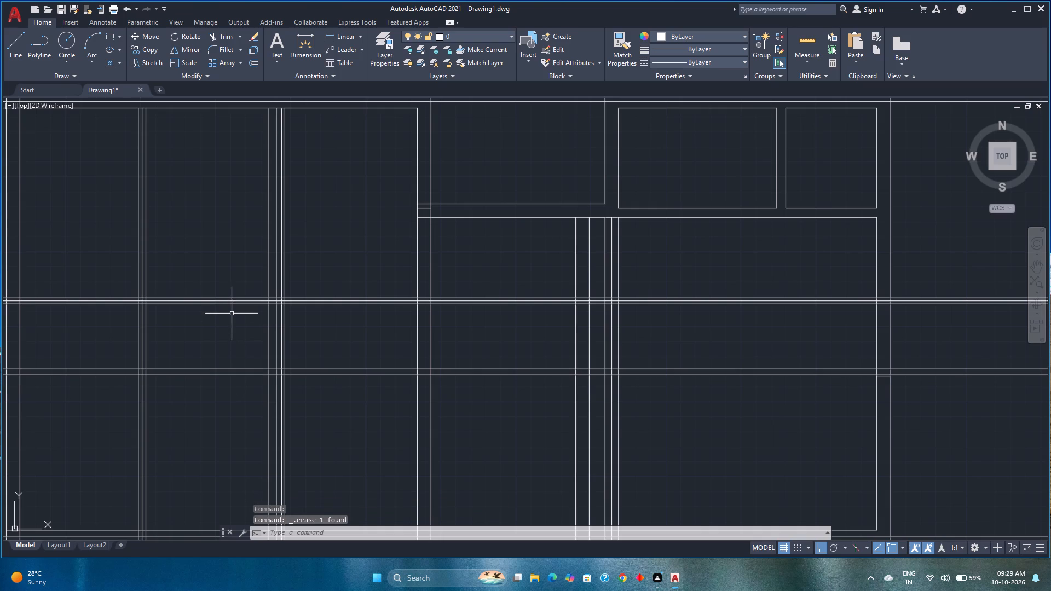
click(233, 300)
key(Delete)
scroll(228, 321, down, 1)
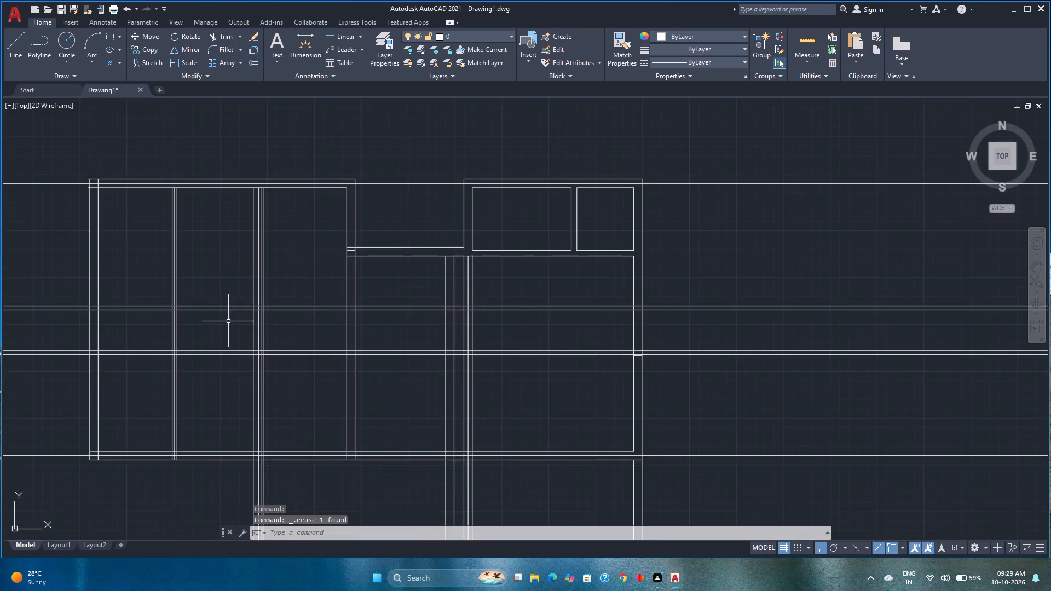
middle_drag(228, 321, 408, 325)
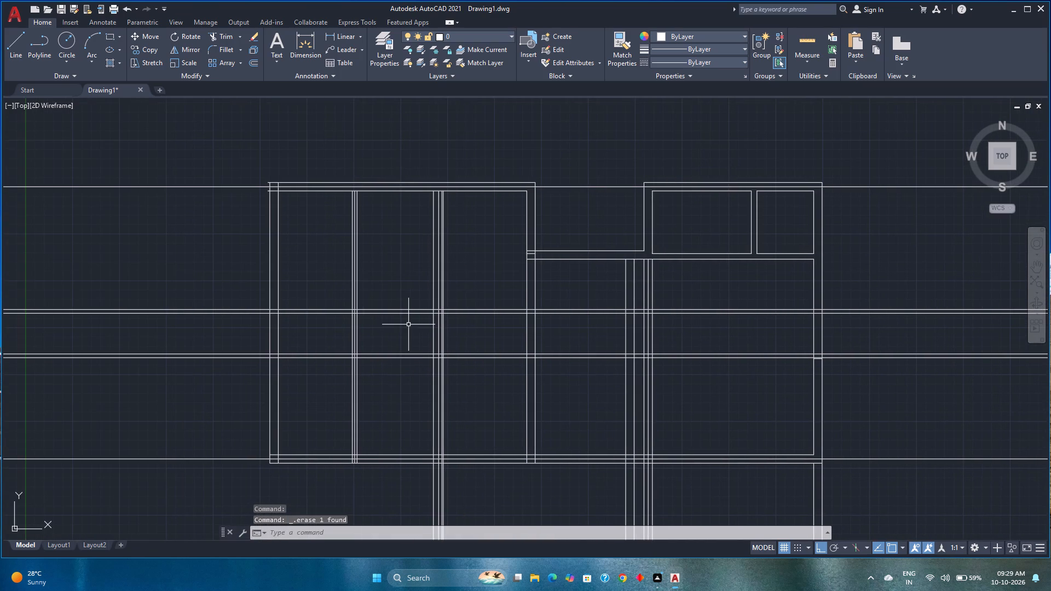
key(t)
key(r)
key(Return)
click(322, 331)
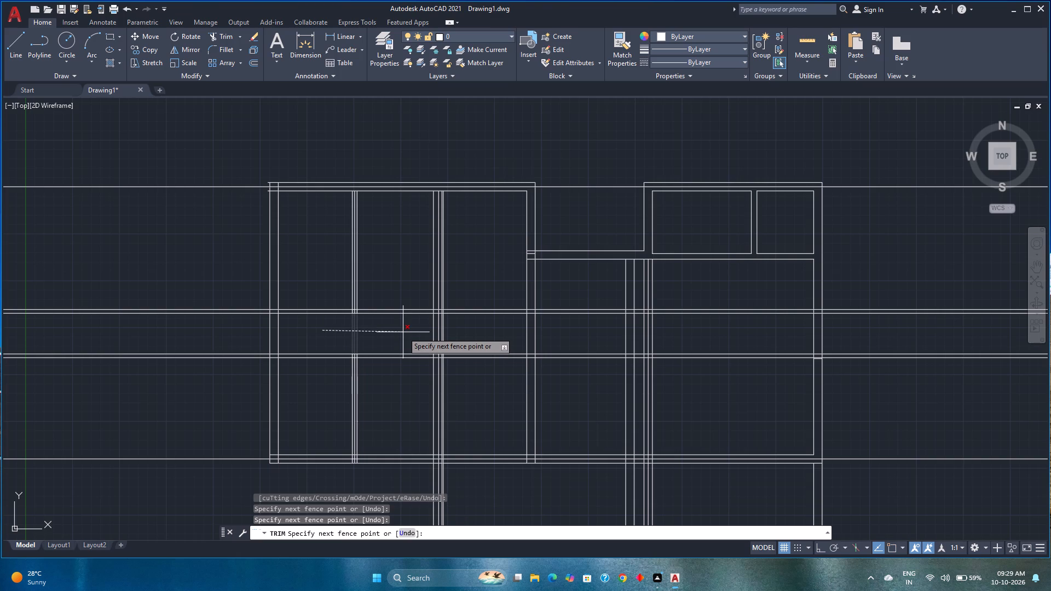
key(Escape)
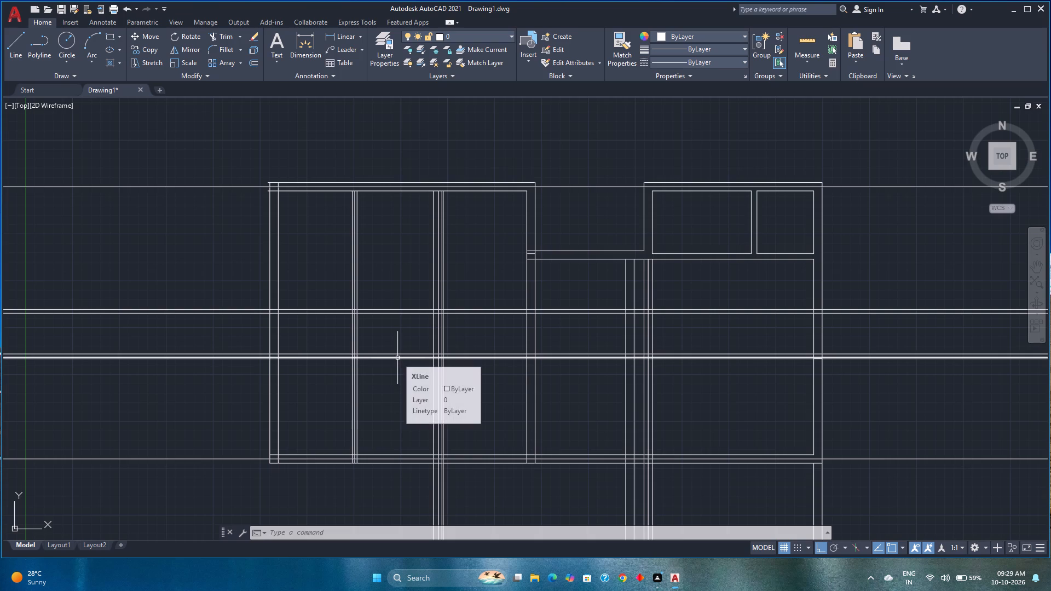
Delete the three surplus vertical lines just east of the double-line partition bordering the large east room.
scroll(409, 437, down, 1)
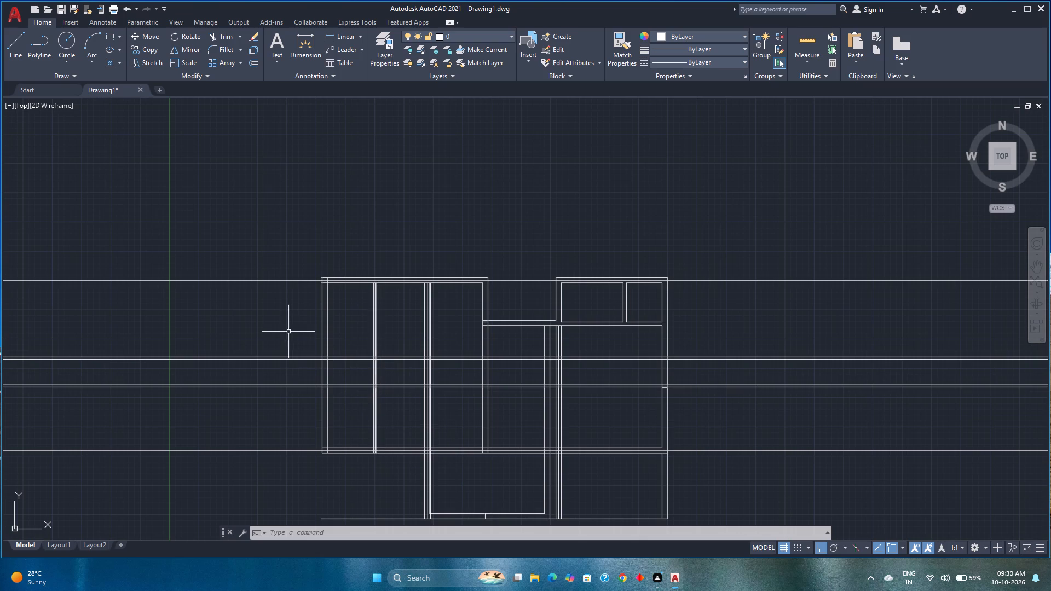
middle_drag(503, 434, 423, 373)
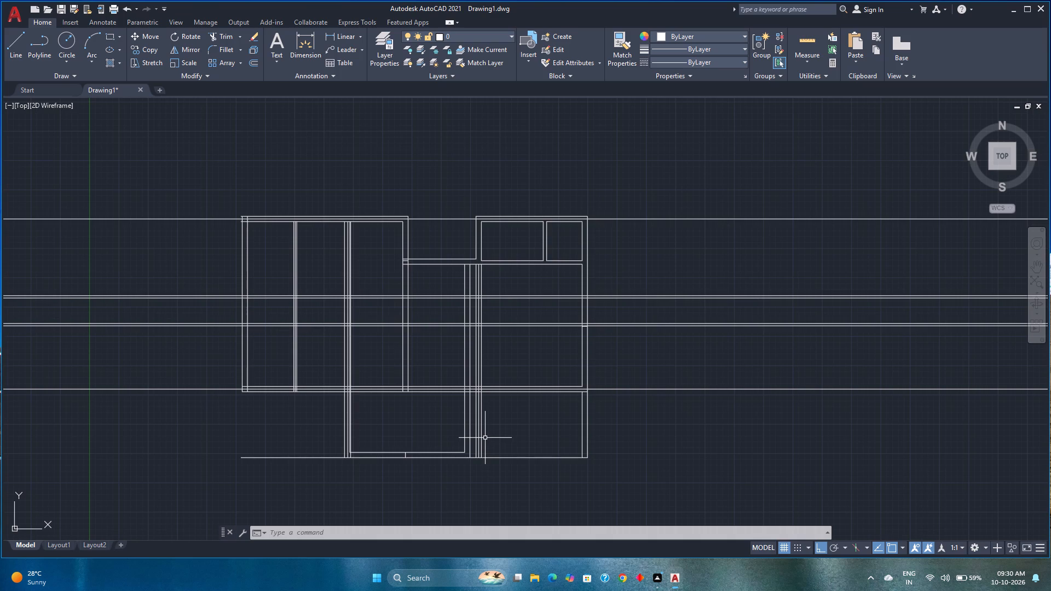
scroll(475, 425, up, 1)
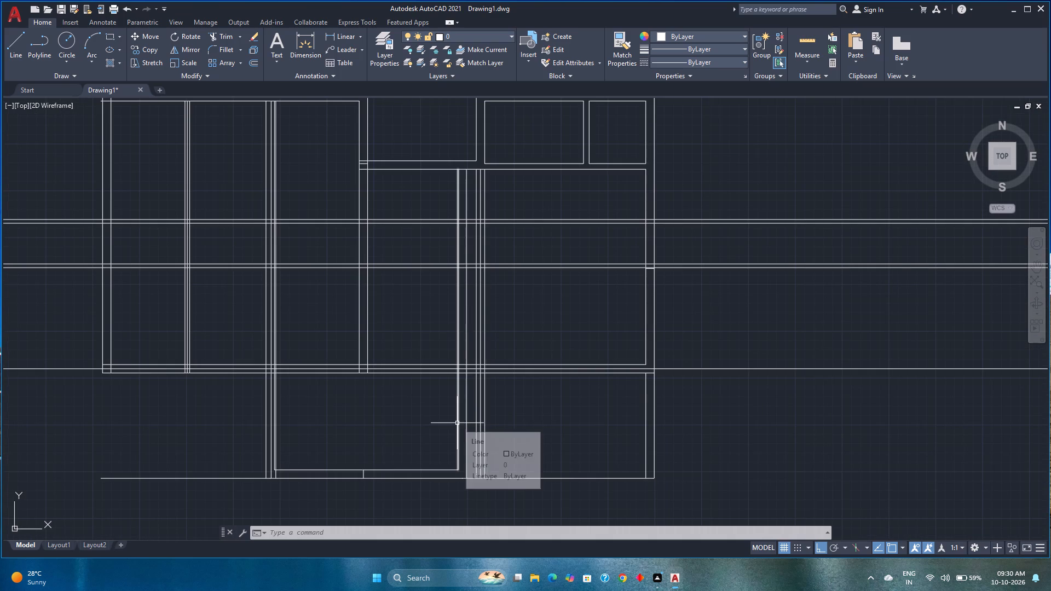
click(506, 425)
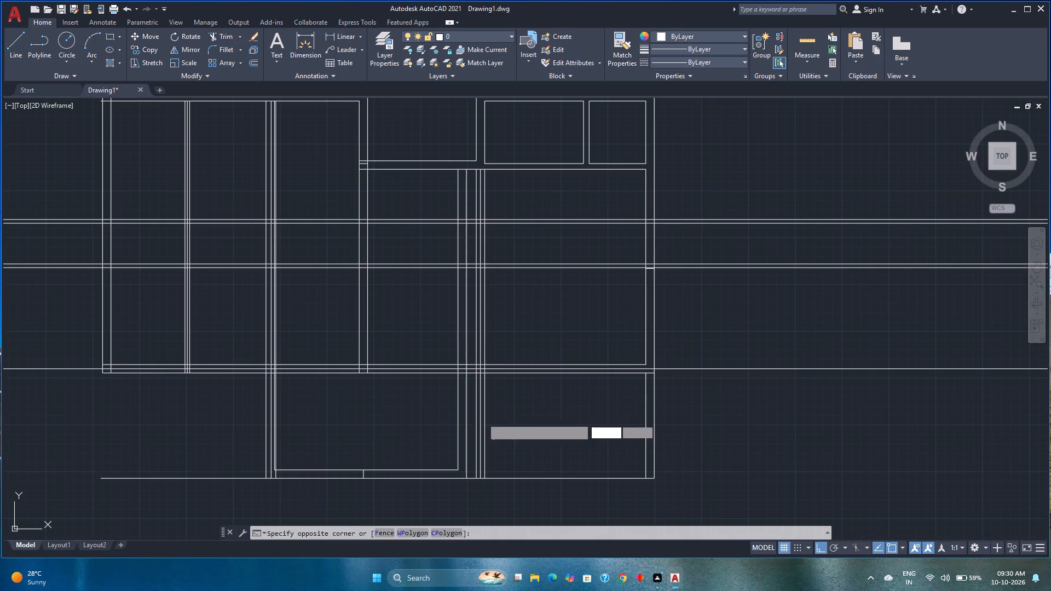
click(472, 408)
key(Delete)
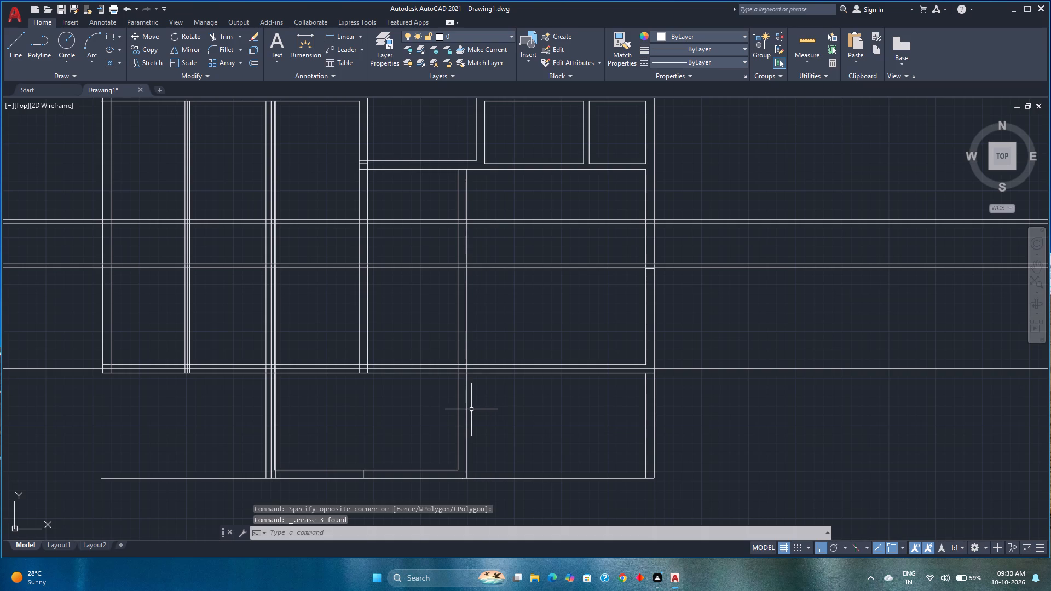
Trim the northern cross wall's two lines out of the large east room, between the partition and the east wall.
scroll(377, 354, up, 1)
middle_drag(377, 354, 324, 418)
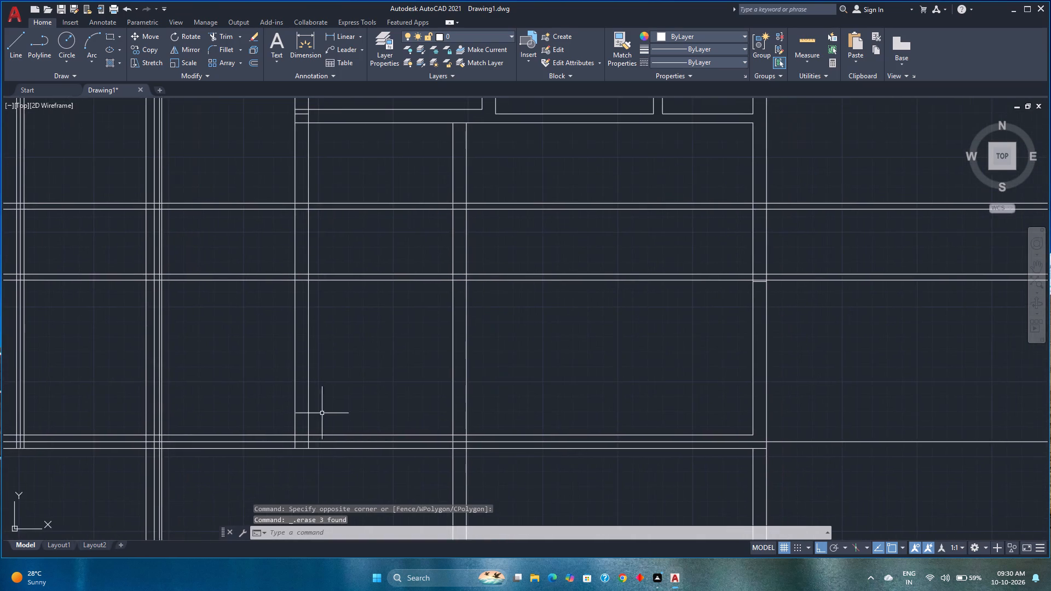
scroll(326, 390, down, 2)
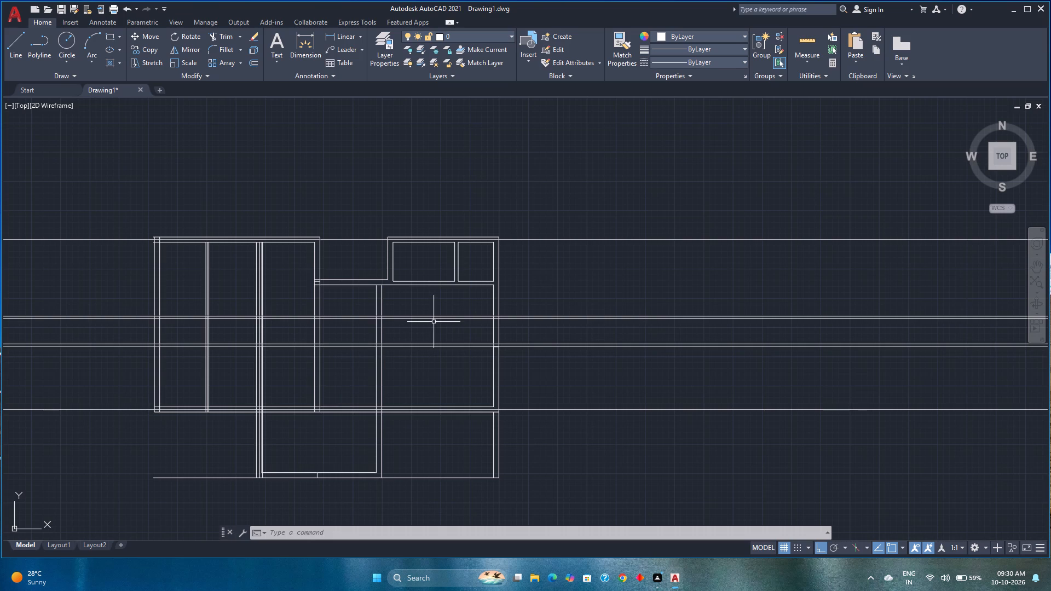
text(tr)
key(Return)
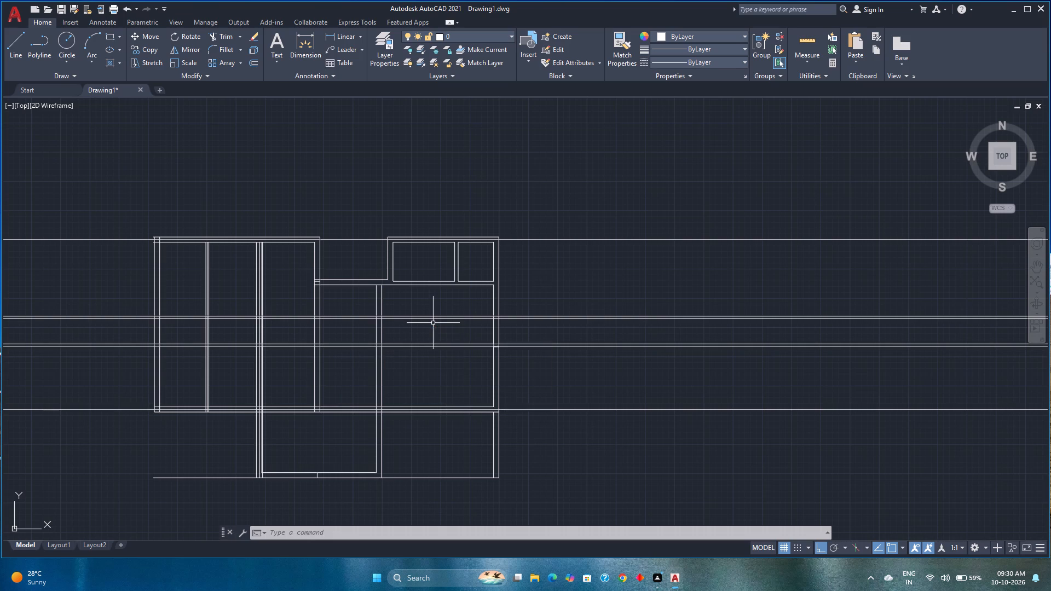
click(434, 330)
click(434, 309)
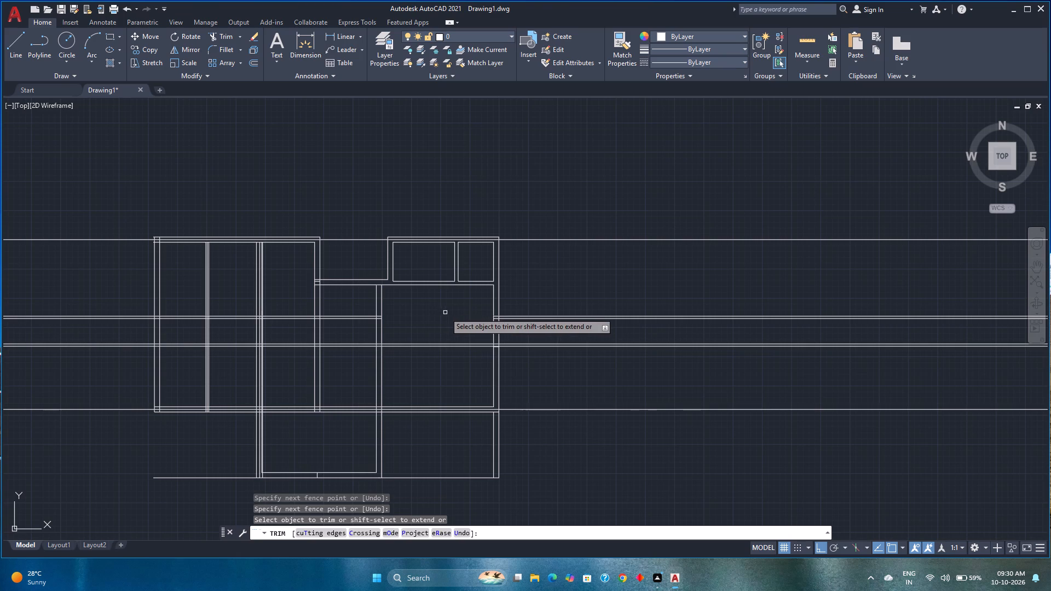
Trim away all the construction line portions extending beyond the building's east and west outer walls.
click(640, 207)
click(607, 438)
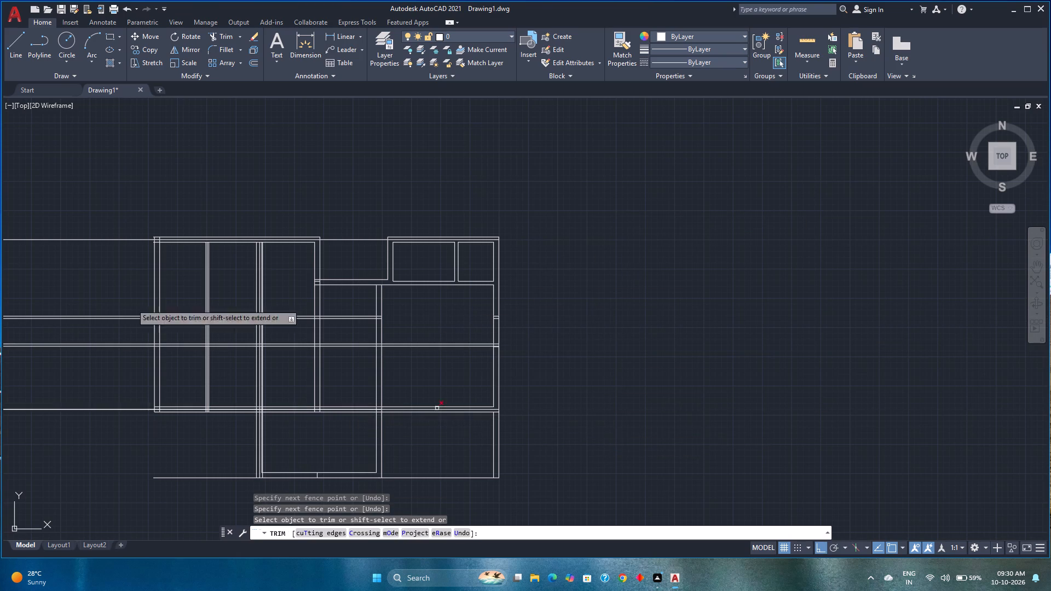
click(90, 157)
click(130, 431)
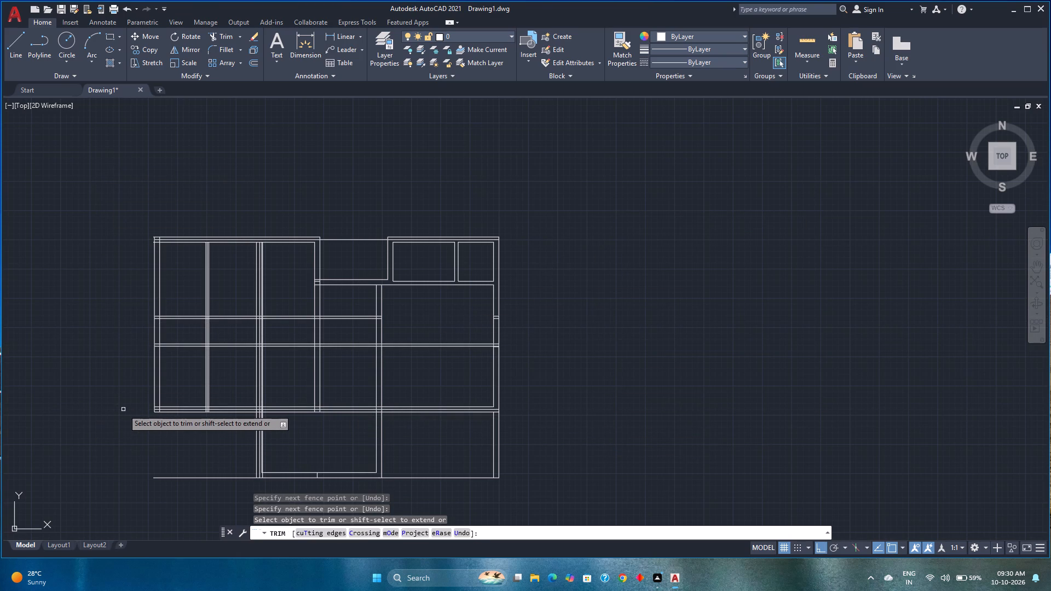
key(space)
Delete the remaining centreline inside the south wall.
scroll(188, 412, up, 2)
click(189, 406)
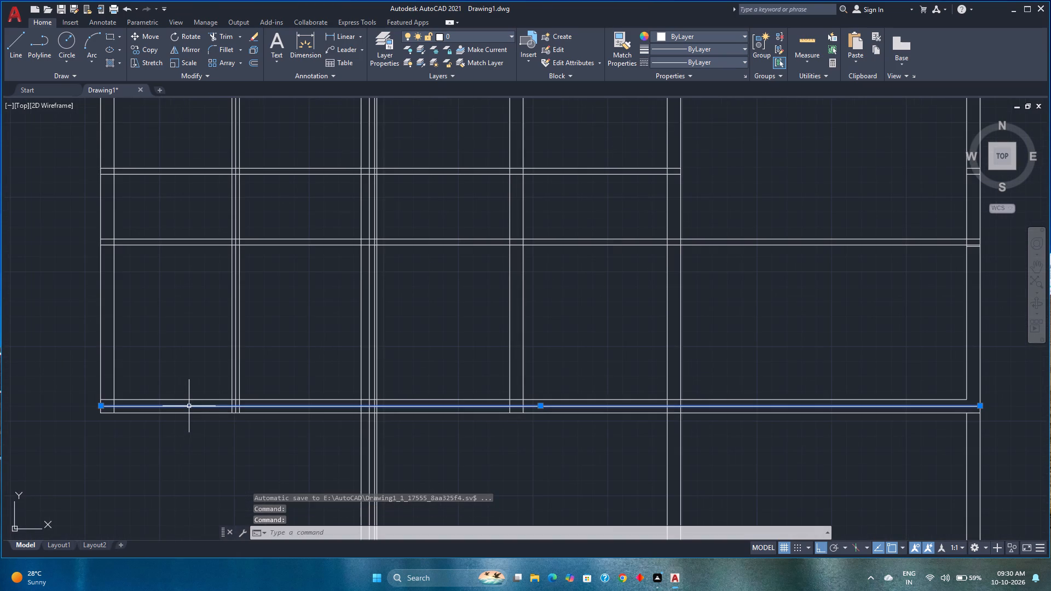
key(Delete)
scroll(189, 406, down, 1)
middle_drag(189, 406, 376, 465)
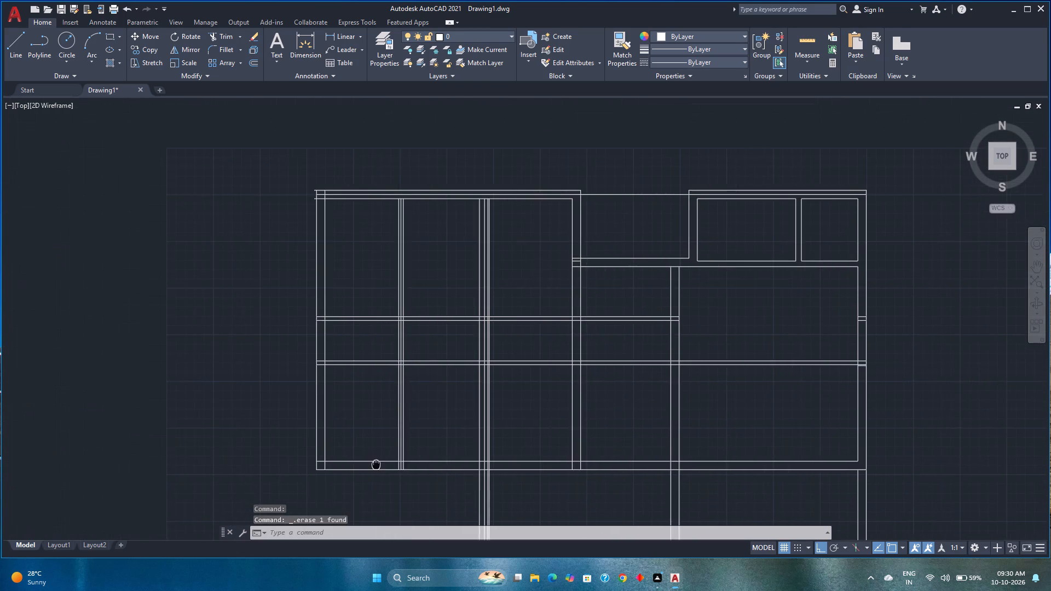
middle_drag(376, 465, 378, 455)
middle_drag(378, 455, 384, 448)
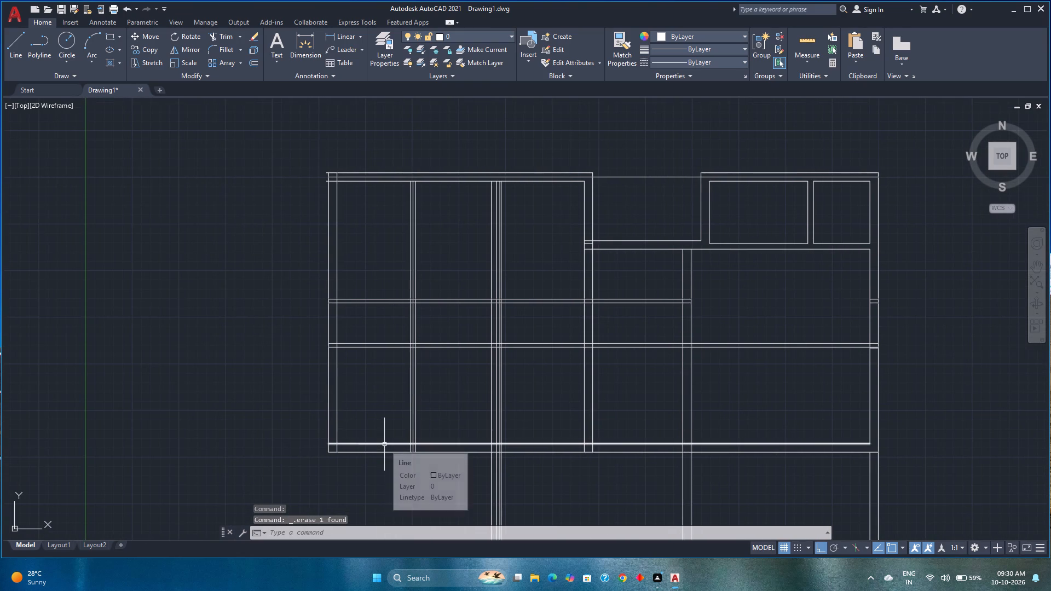
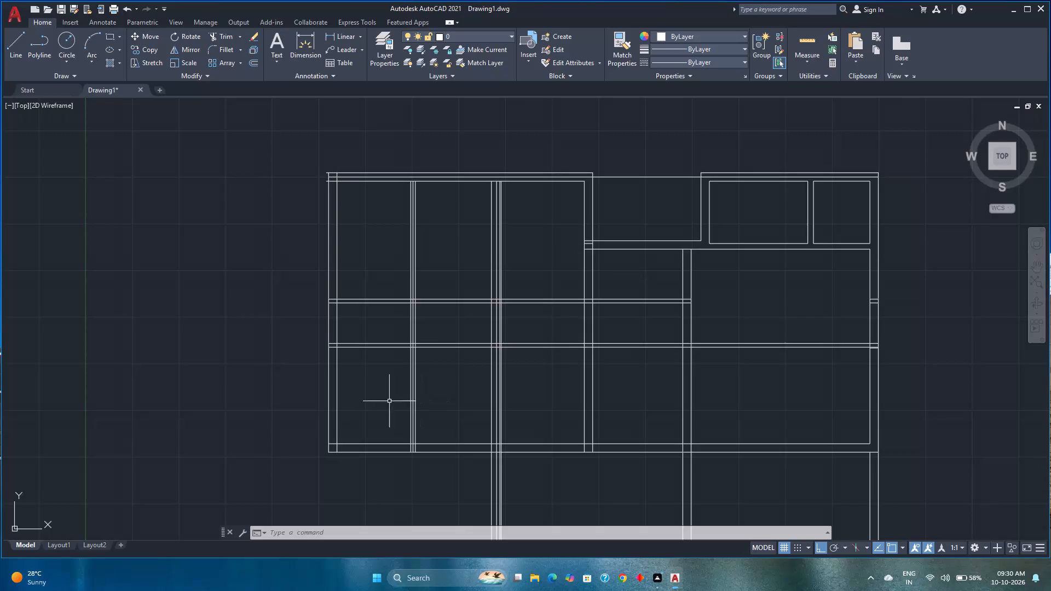
Delete the centreline running inside the north wall and across the open recess.
click(536, 176)
key(Delete)
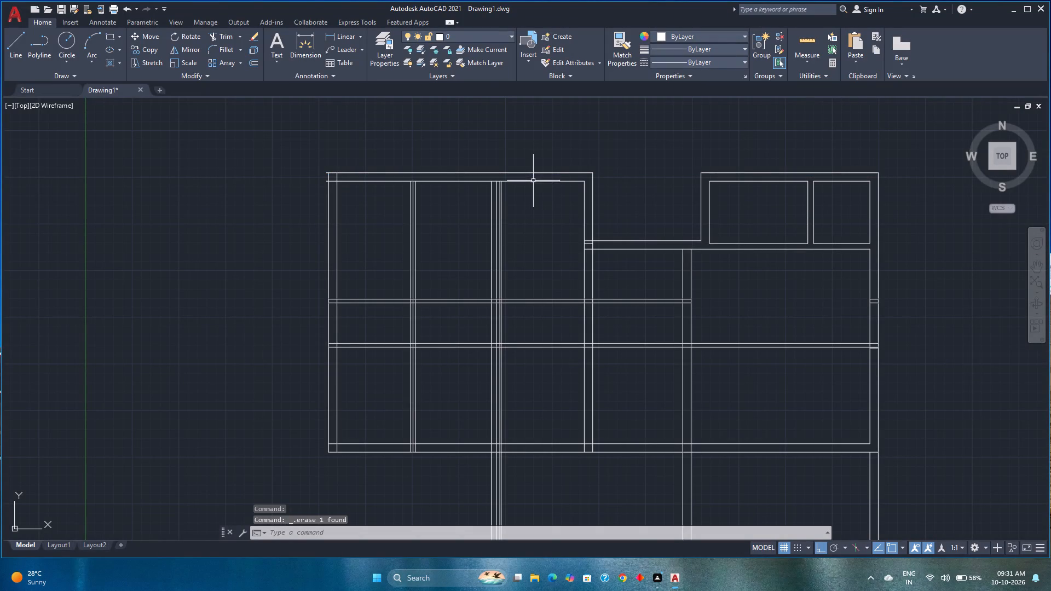
Examine the four closely spaced vertical lines of the middle partition at their south and north ends.
middle_drag(535, 437, 520, 318)
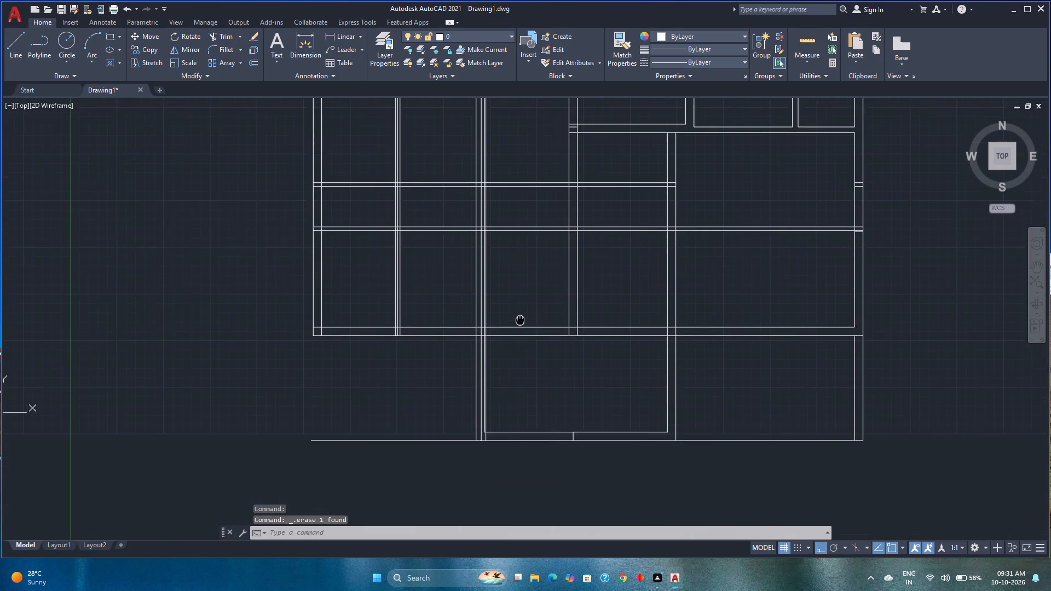
middle_drag(520, 318, 520, 316)
scroll(495, 418, up, 2)
scroll(458, 458, up, 1)
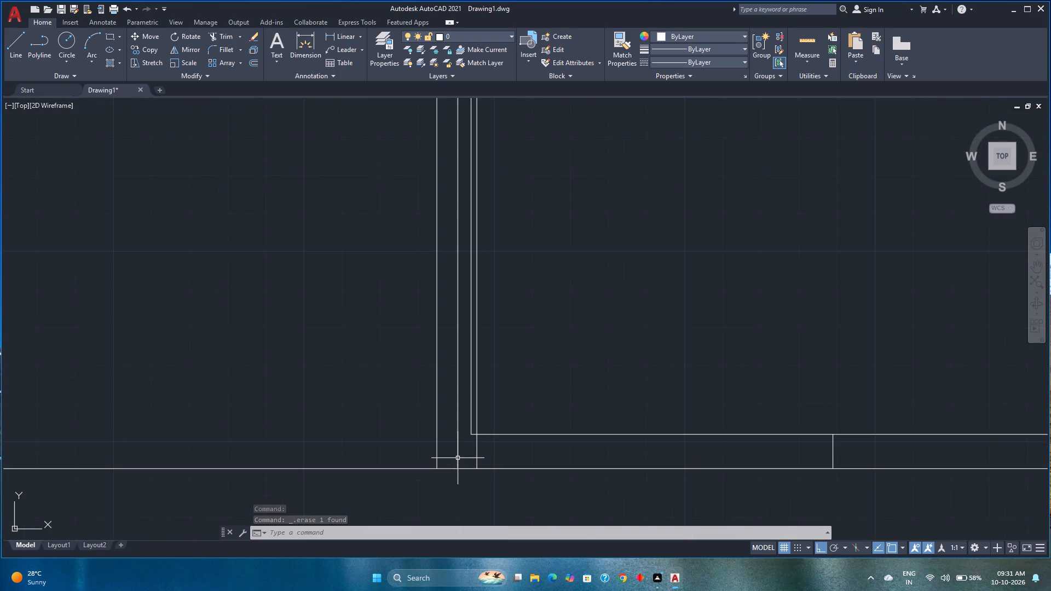
scroll(458, 458, up, 1)
scroll(458, 458, down, 3)
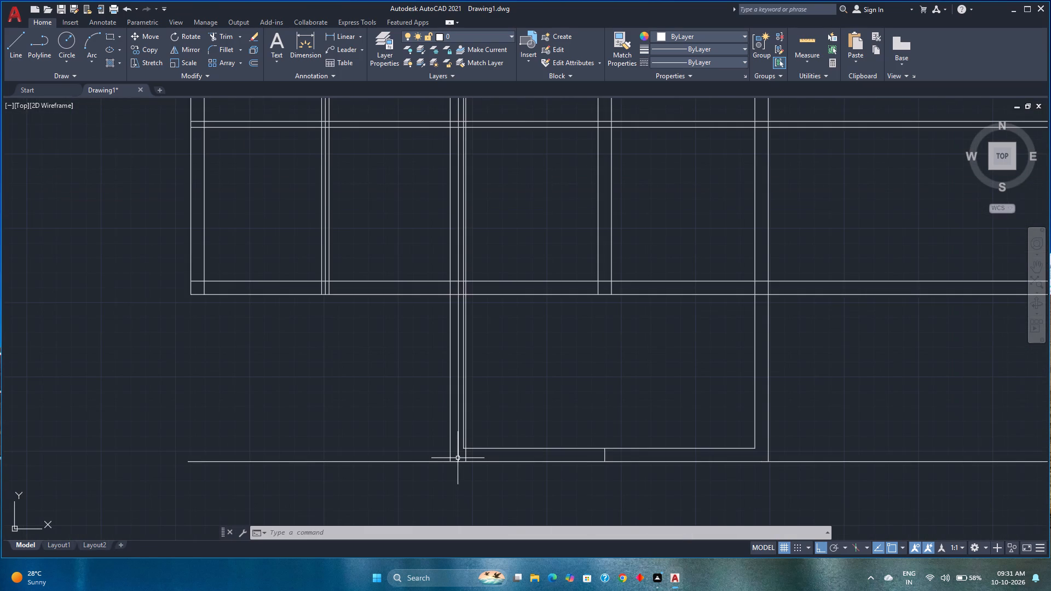
scroll(458, 458, down, 1)
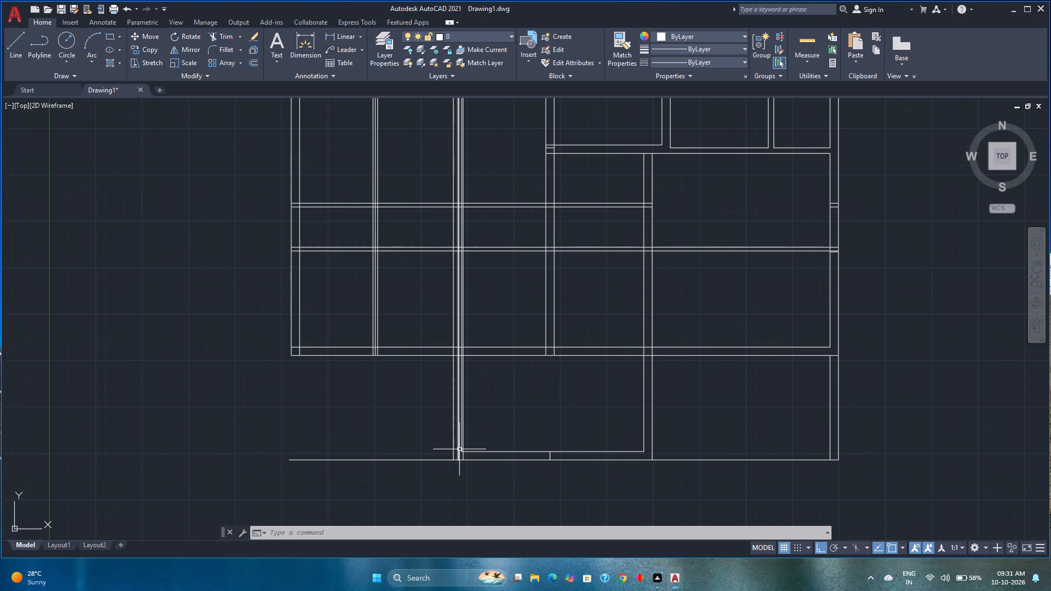
middle_drag(538, 216, 541, 437)
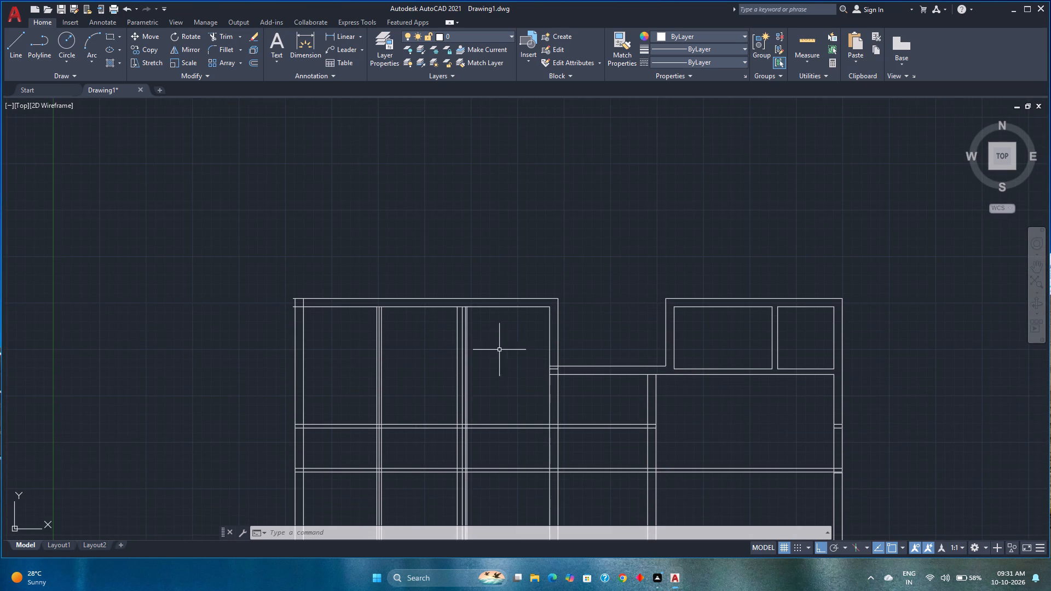
scroll(466, 314, up, 5)
scroll(466, 314, down, 1)
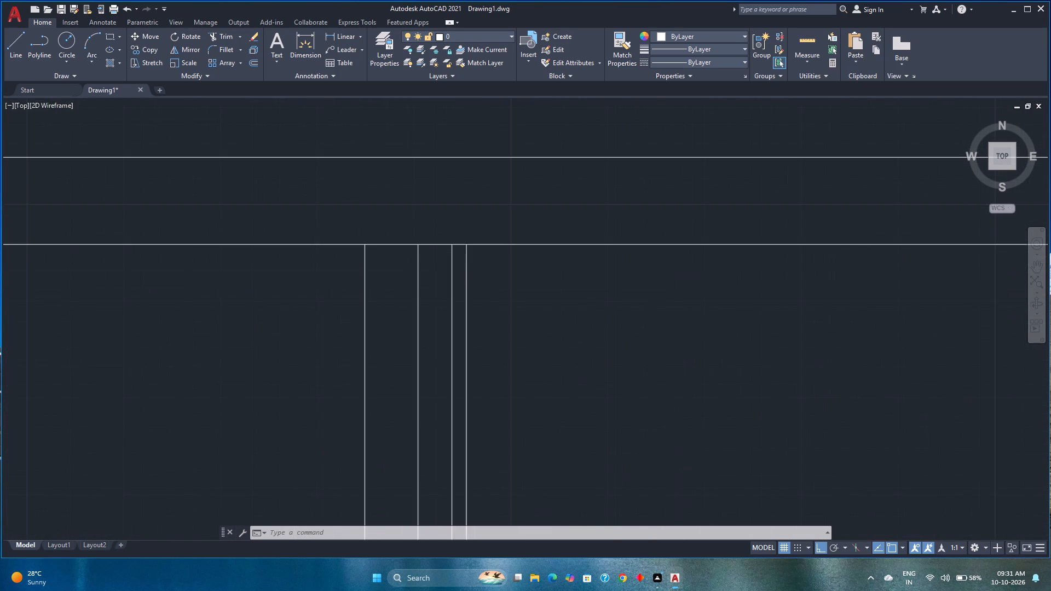
scroll(459, 316, down, 3)
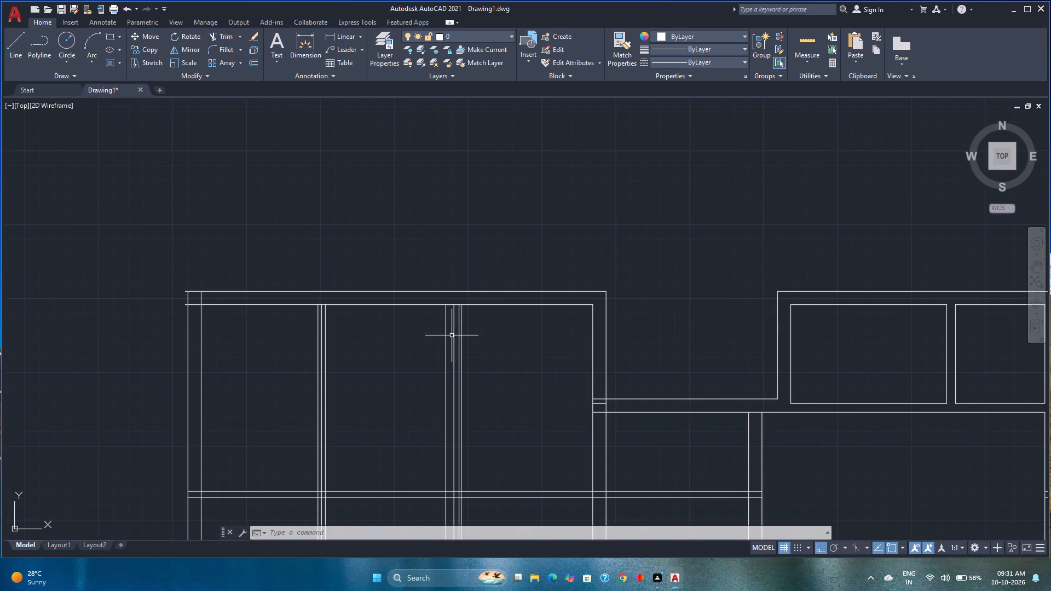
scroll(461, 325, up, 2)
scroll(461, 325, down, 2)
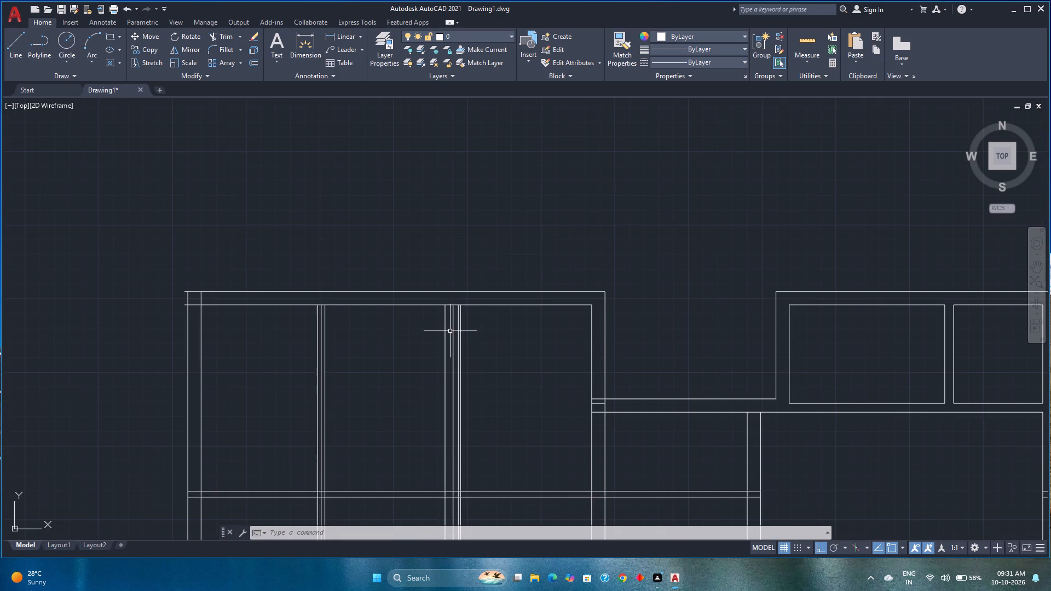
Delete the short horizontal stub line inside the wall junction at the recess's southwest corner.
scroll(601, 413, up, 2)
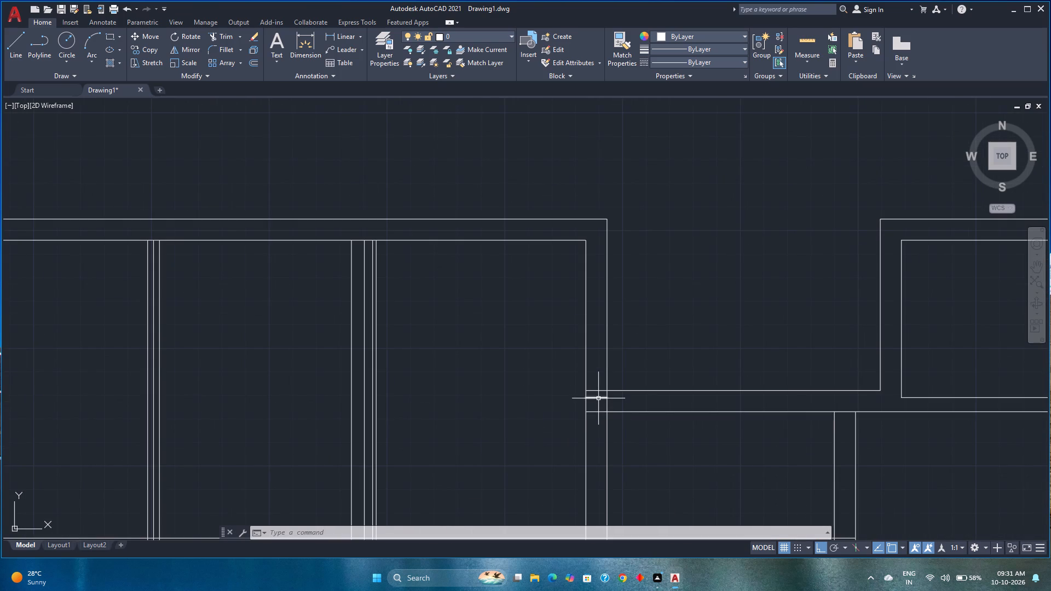
click(599, 398)
key(Delete)
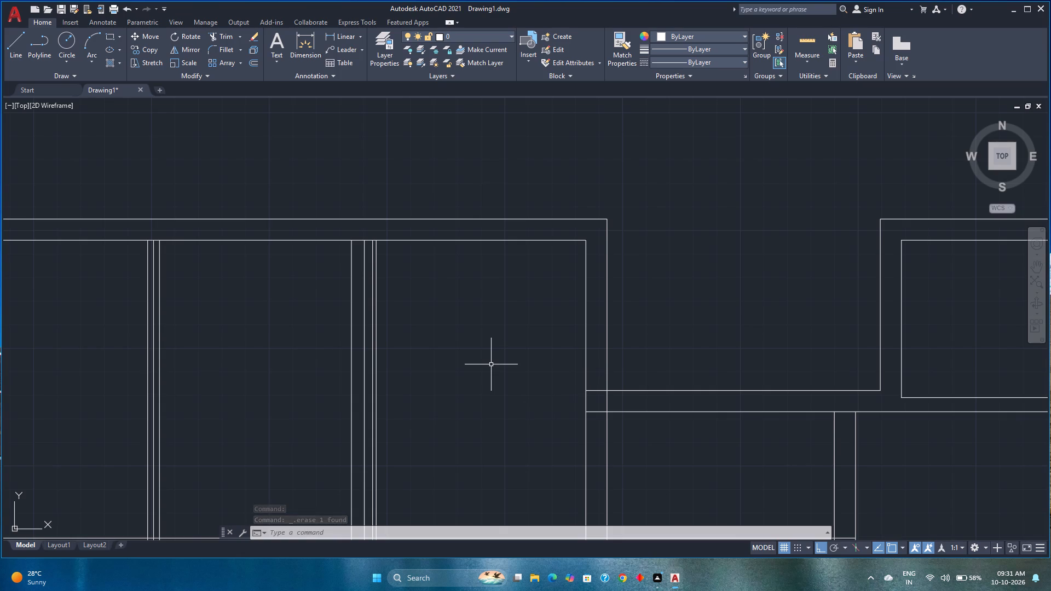
Delete the third line from the west among the four vertical lines of the middle partition.
middle_drag(491, 364, 506, 364)
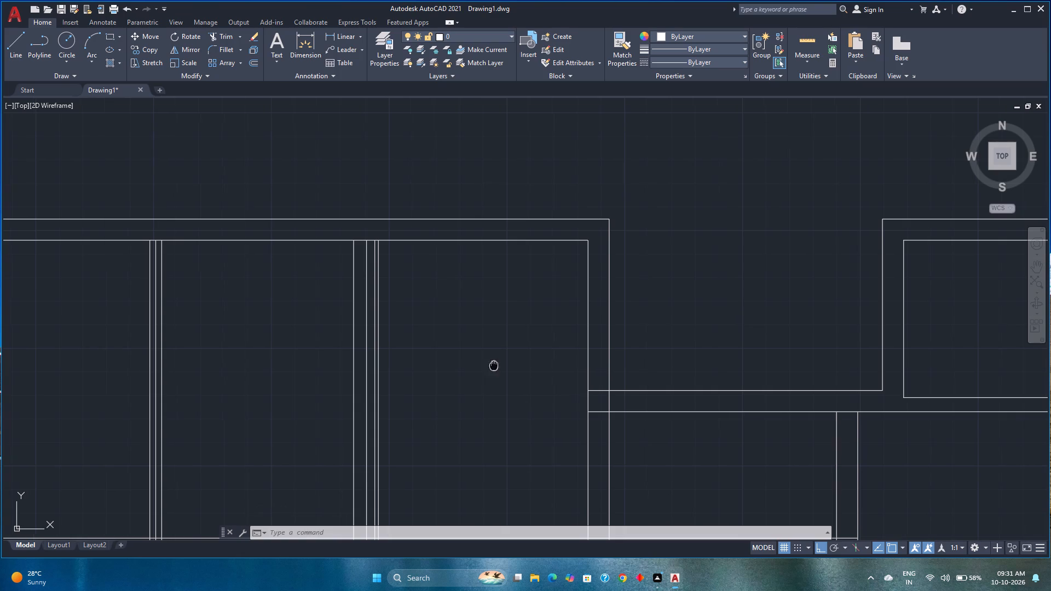
middle_drag(506, 364, 615, 323)
scroll(616, 322, down, 1)
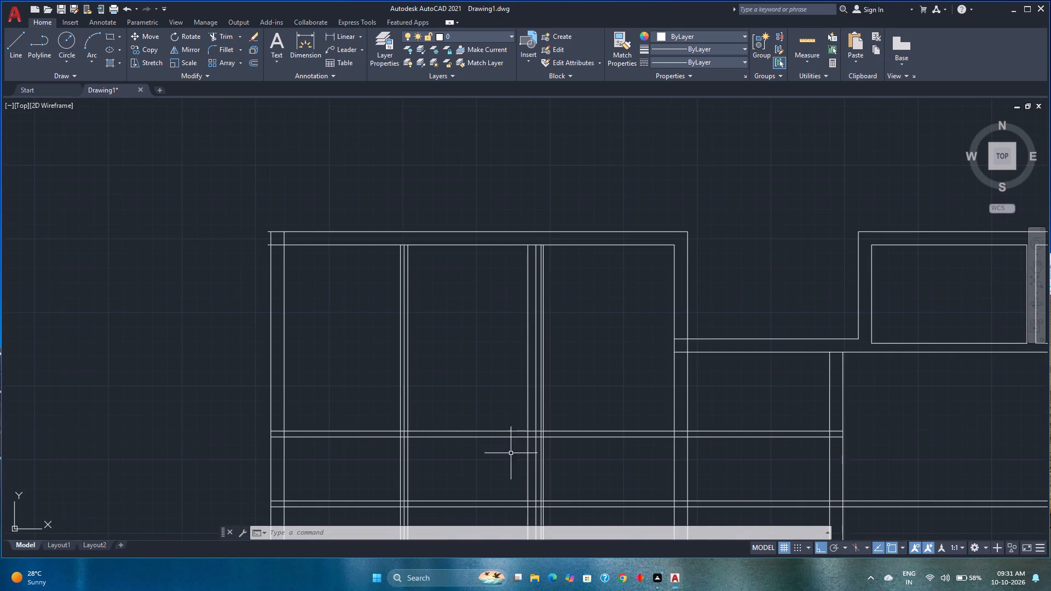
scroll(540, 449, up, 2)
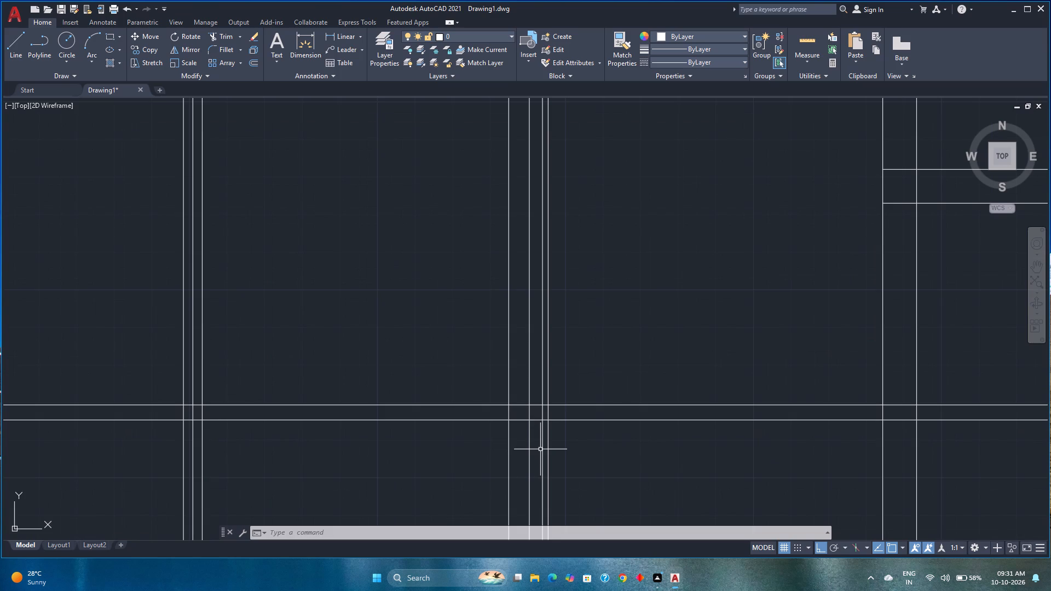
scroll(530, 414, up, 2)
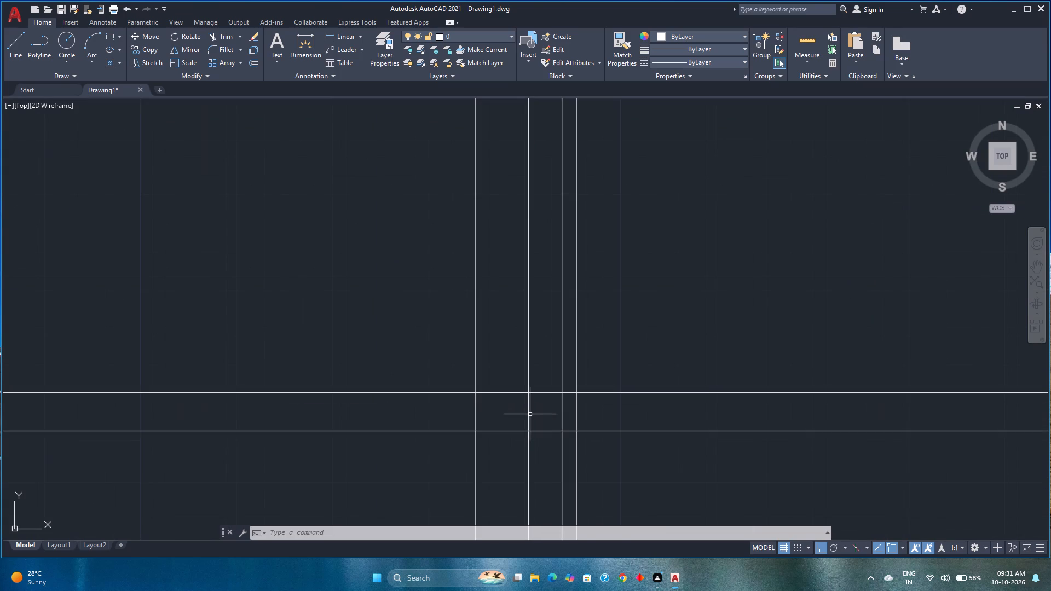
click(561, 408)
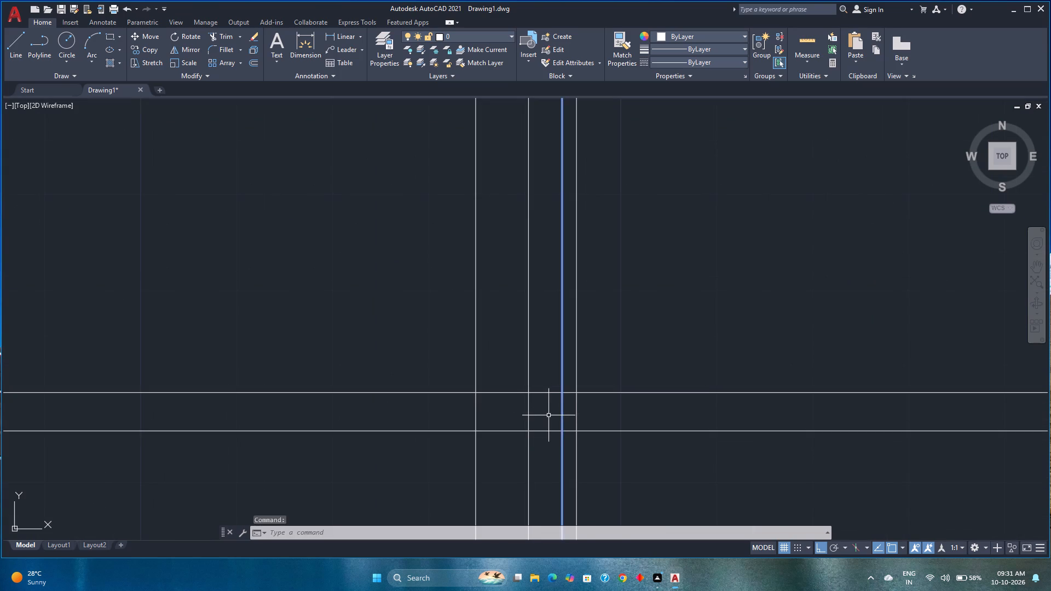
key(Delete)
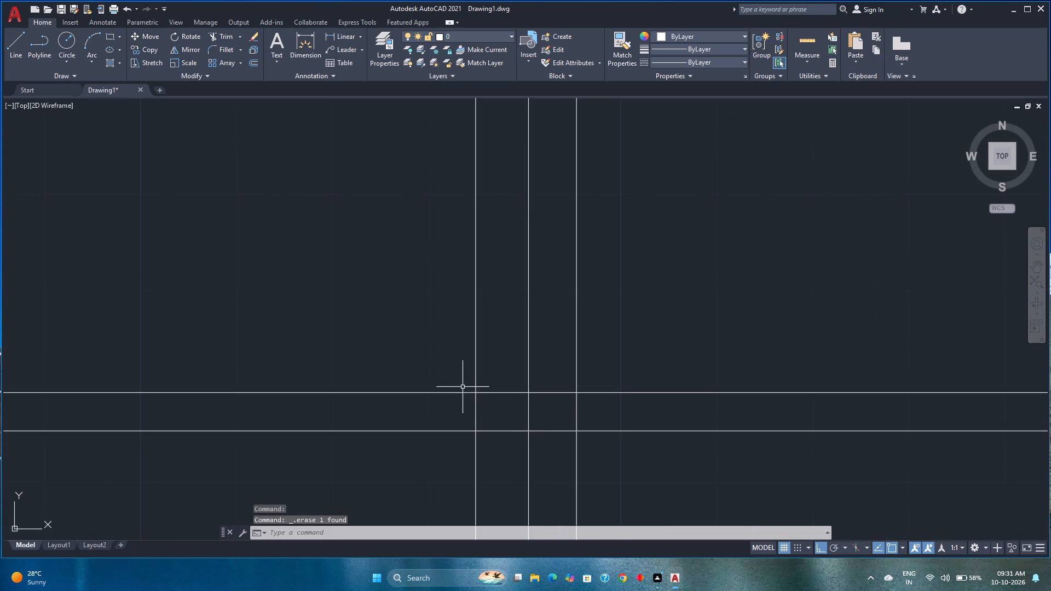
Measure the line spacing where the middle partition crosses the northern cross wall.
click(796, 33)
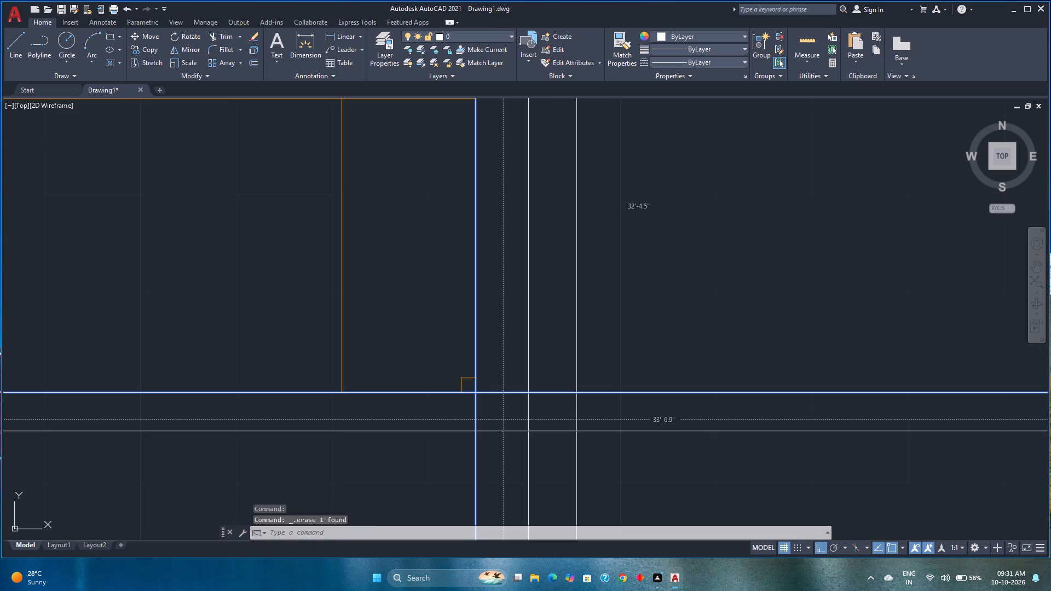
scroll(557, 415, up, 1)
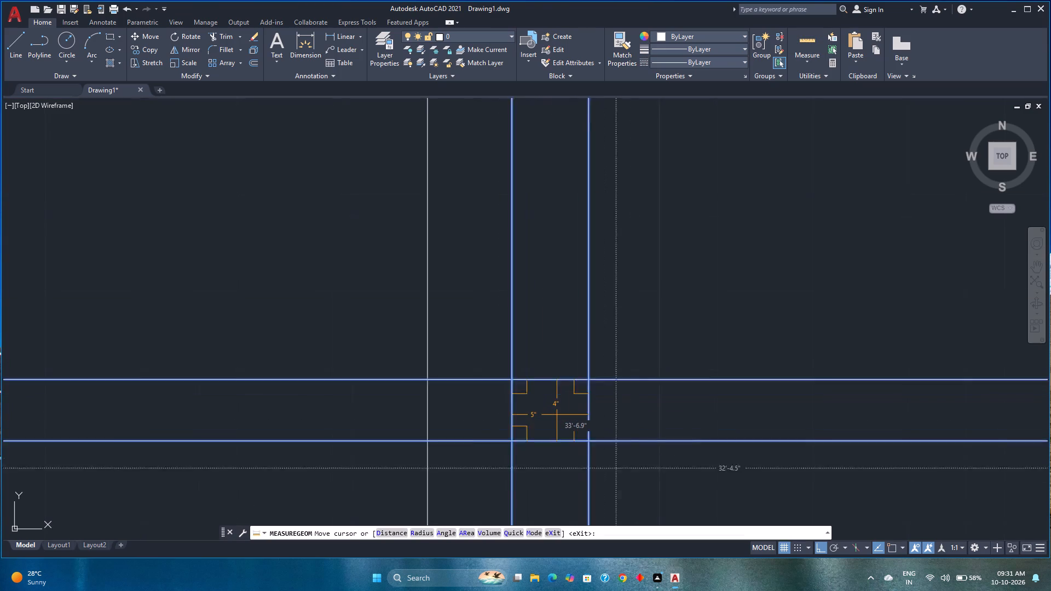
scroll(557, 415, up, 1)
scroll(558, 414, down, 2)
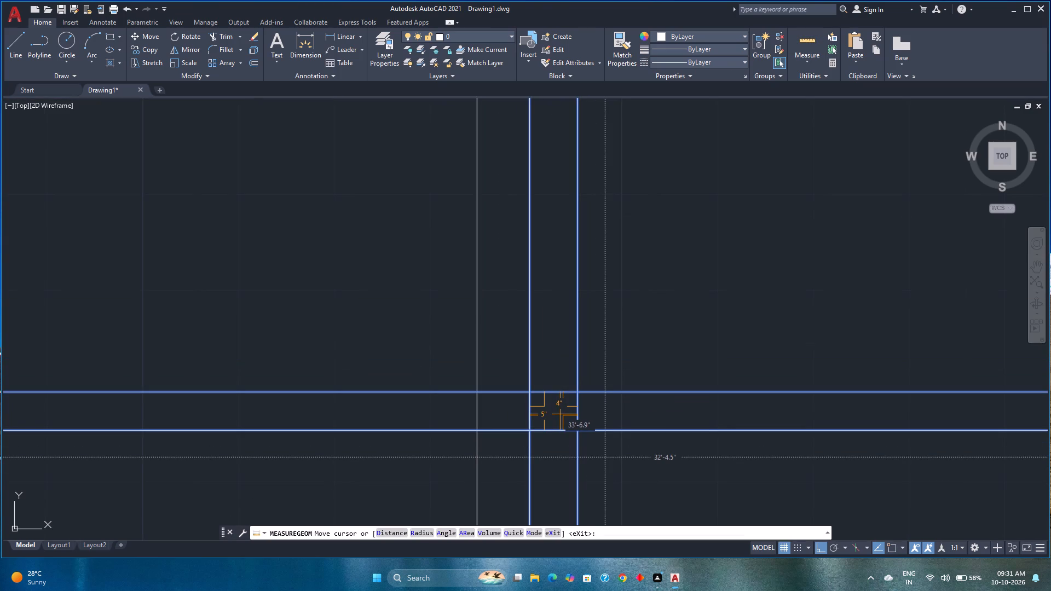
key(Escape)
scroll(488, 322, down, 4)
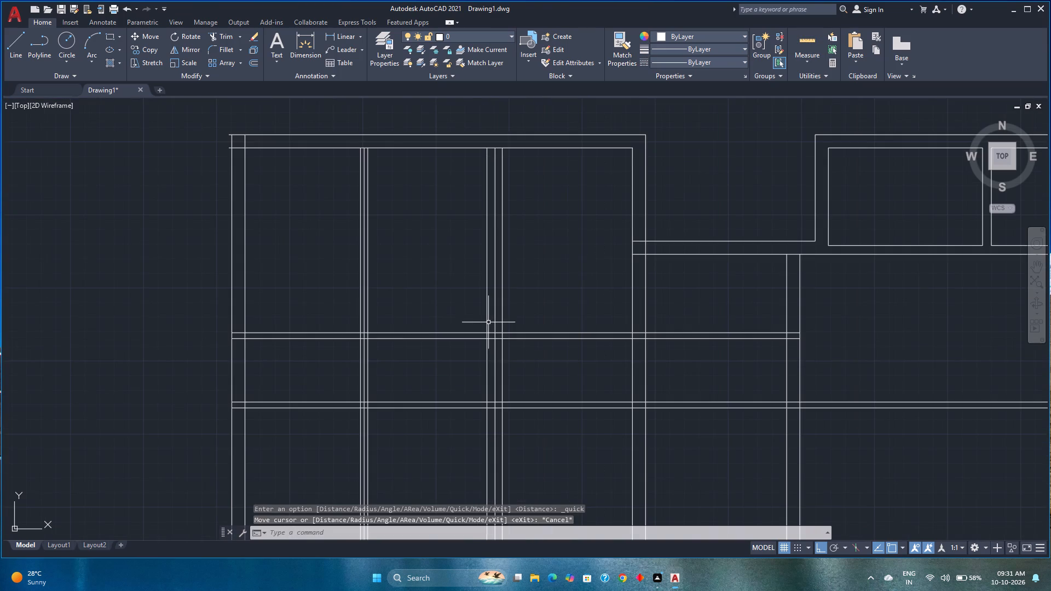
Delete the centreline inside the westernmost interior partition.
click(488, 318)
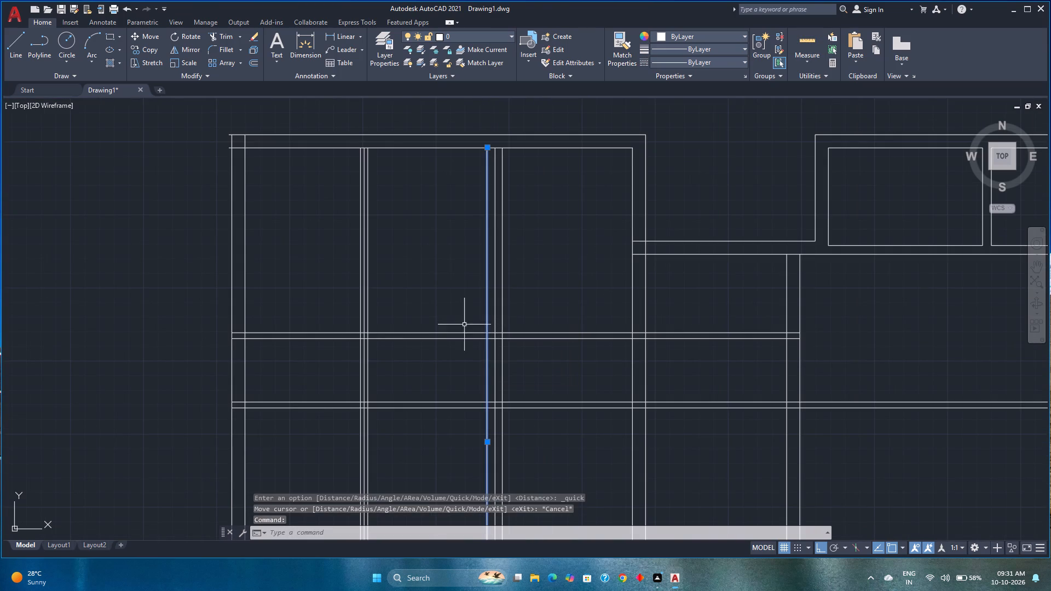
key(Escape)
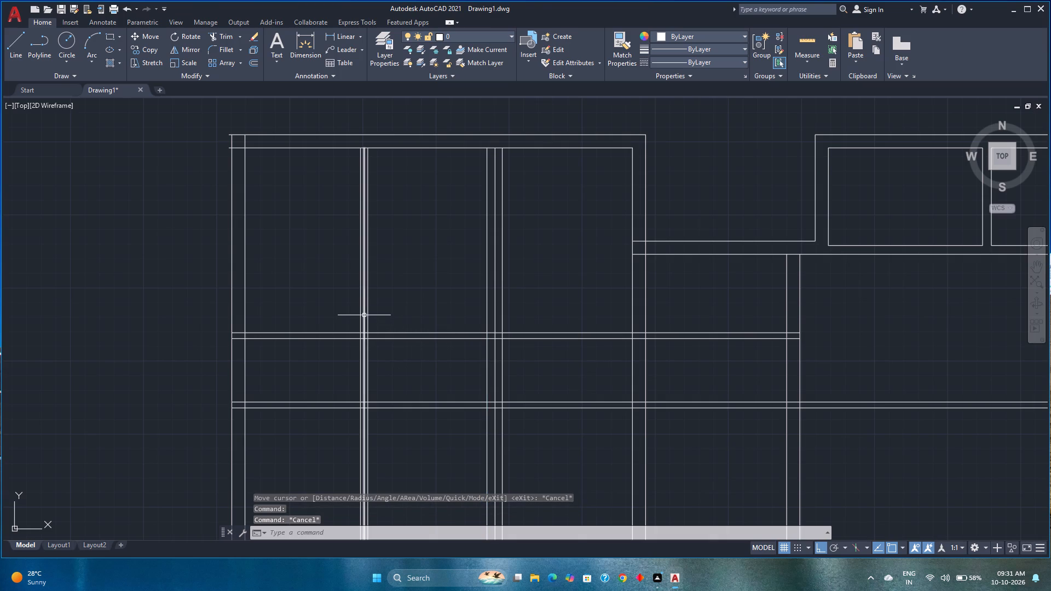
click(364, 315)
key(Delete)
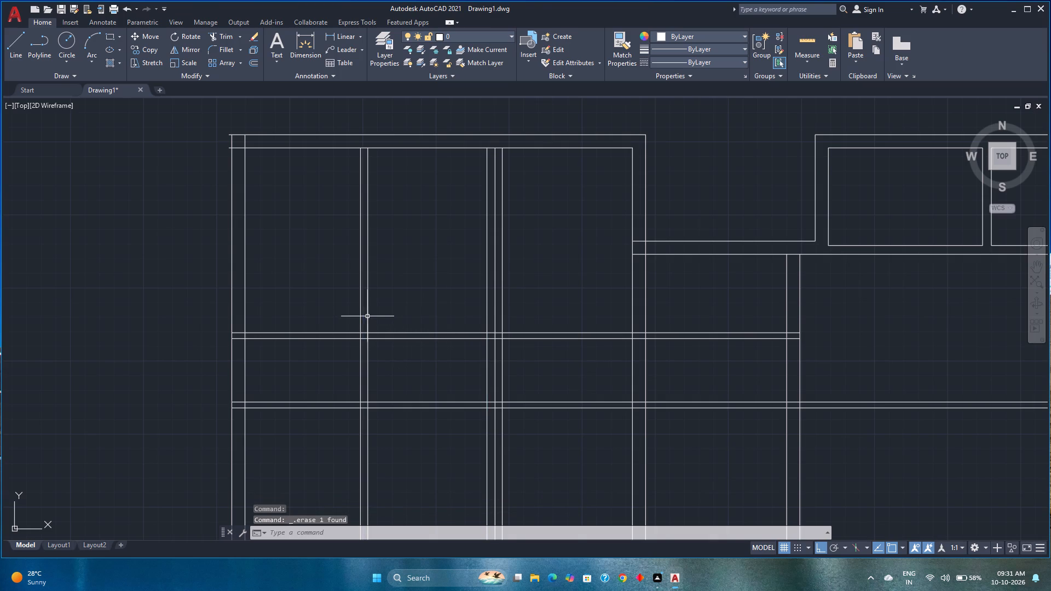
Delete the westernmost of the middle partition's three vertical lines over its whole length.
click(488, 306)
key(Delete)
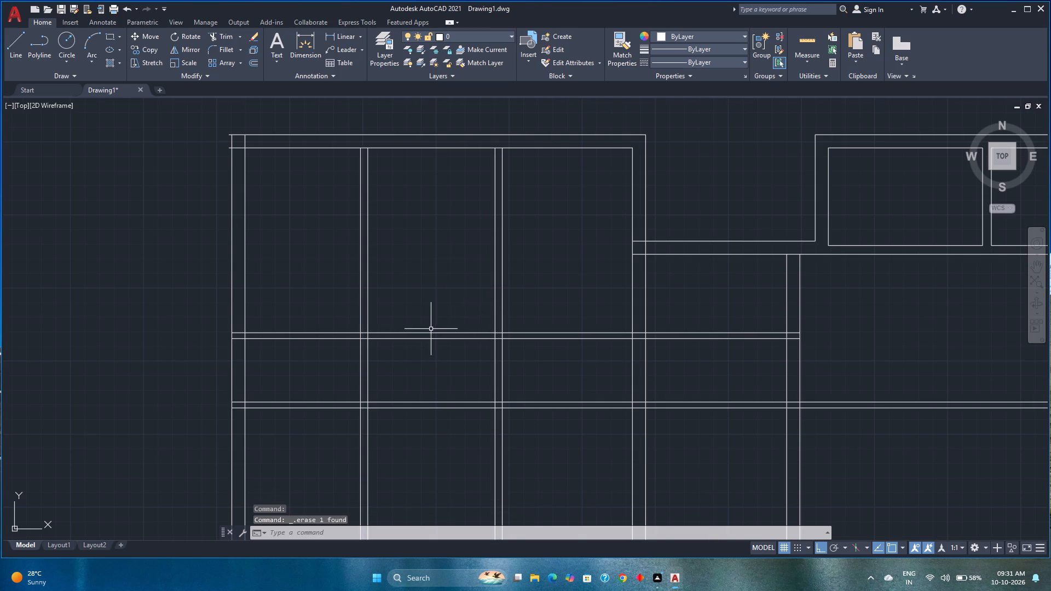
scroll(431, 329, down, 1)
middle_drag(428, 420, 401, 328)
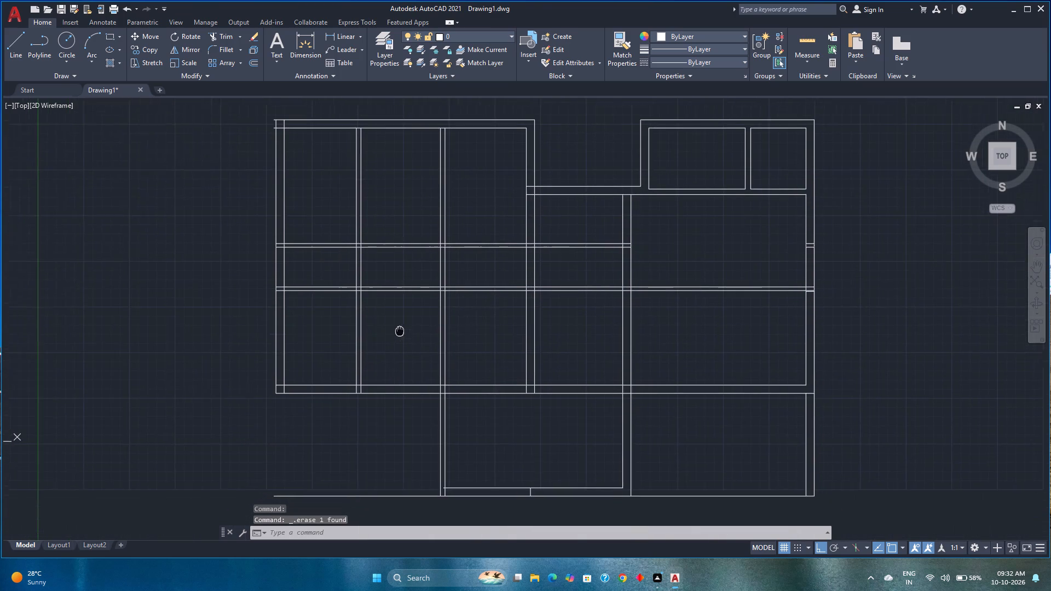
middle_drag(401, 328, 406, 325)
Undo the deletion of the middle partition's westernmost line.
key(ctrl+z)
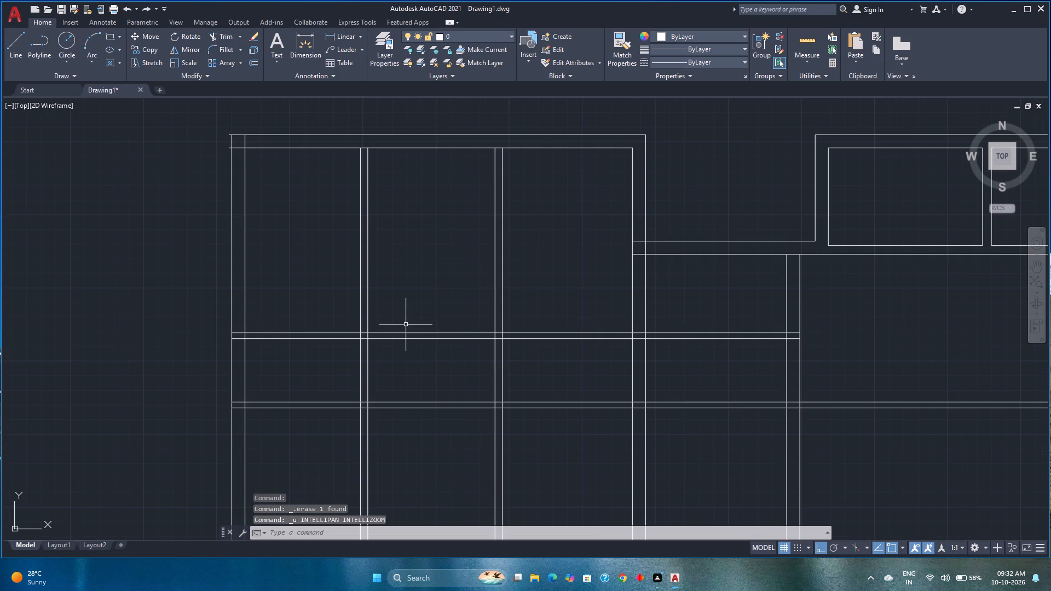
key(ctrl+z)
Trim the middle partition's westernmost line between the southern cross wall and the main block's south wall.
scroll(406, 325, down, 2)
scroll(444, 318, up, 1)
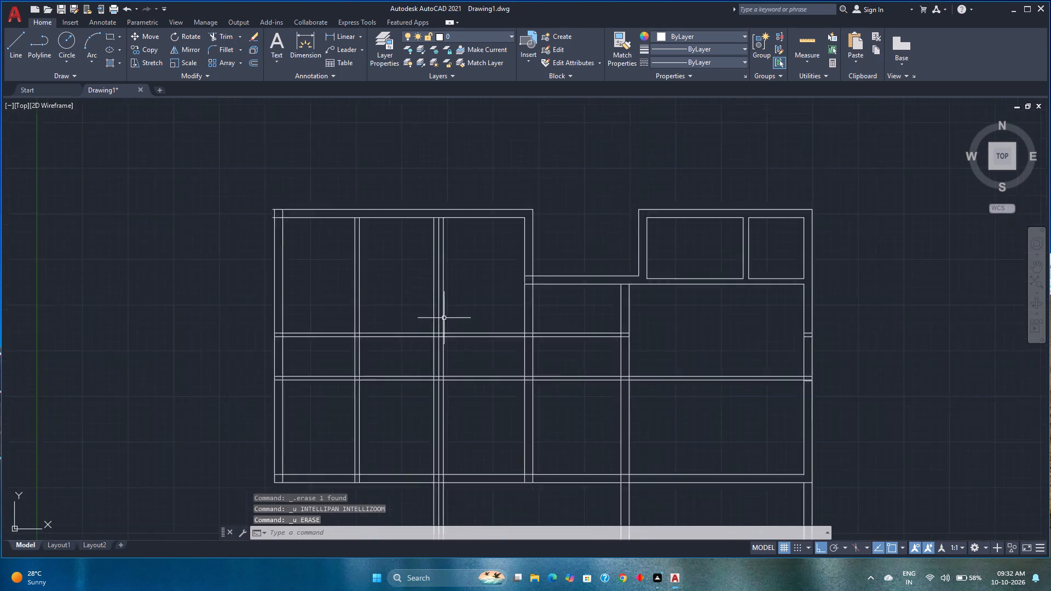
scroll(444, 318, up, 1)
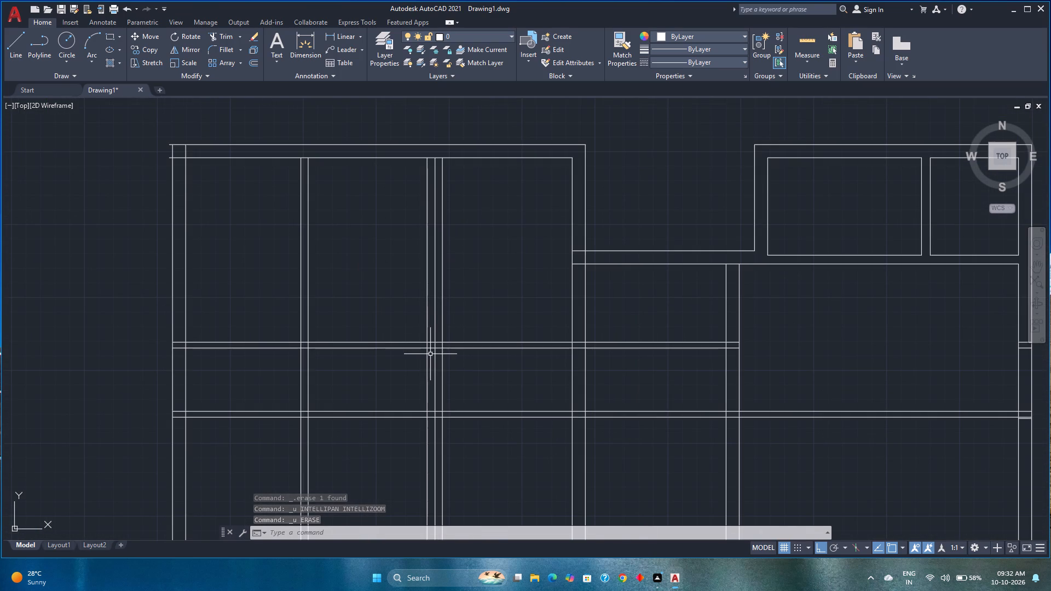
text(tr)
key(Return)
middle_drag(413, 422, 411, 376)
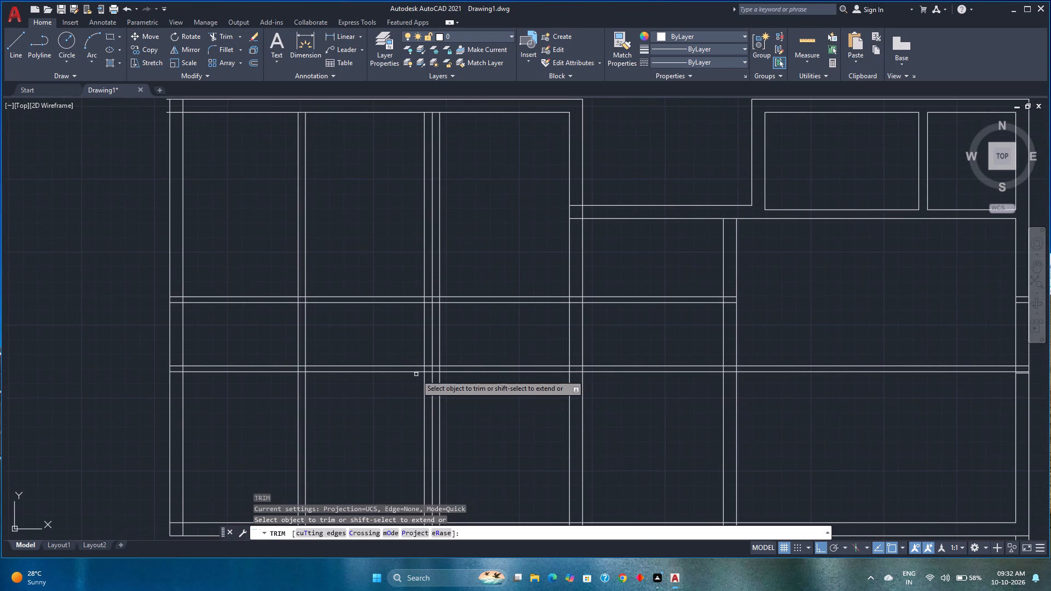
scroll(407, 418, down, 2)
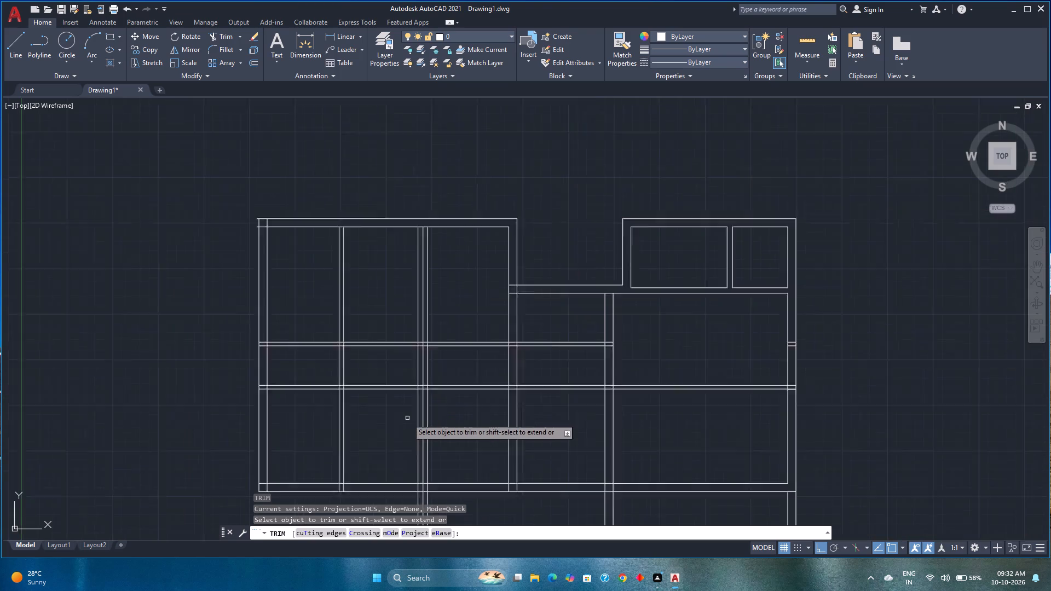
middle_drag(408, 443, 414, 389)
scroll(415, 388, up, 2)
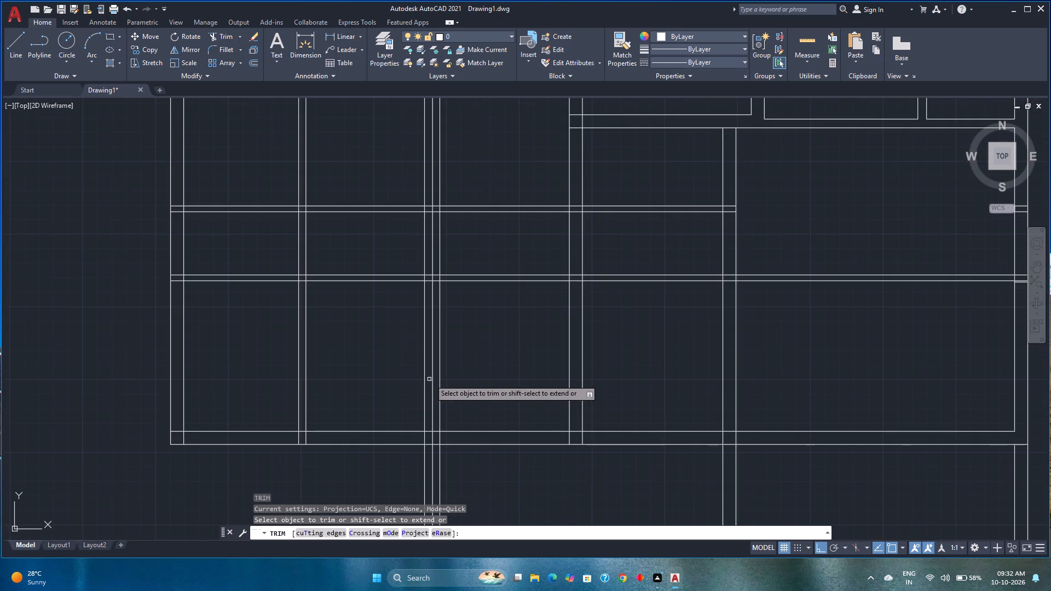
click(430, 379)
click(411, 378)
key(space)
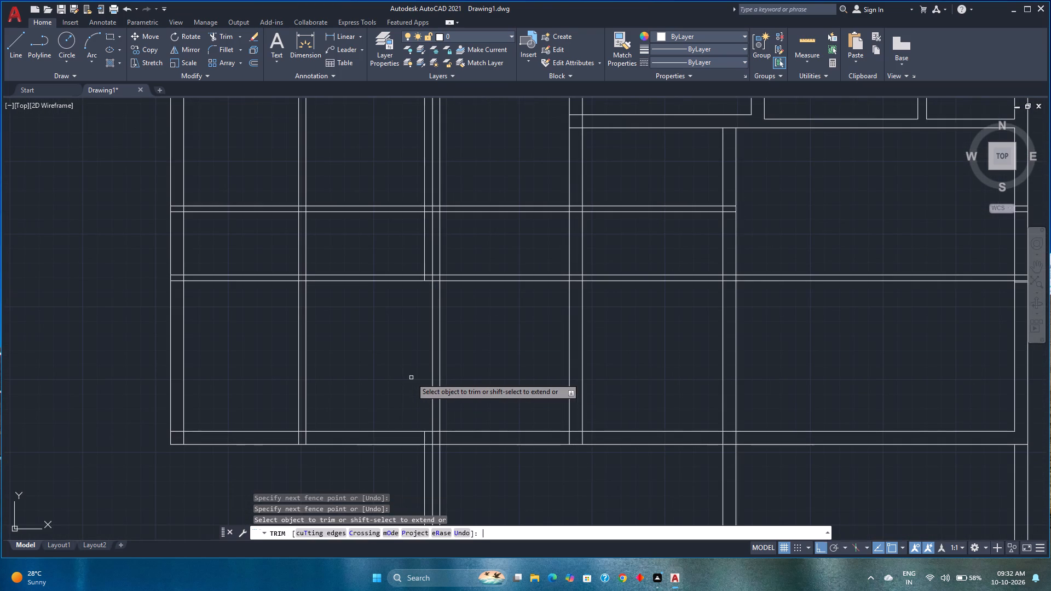
Delete the remaining northern piece of the middle partition's westernmost line, above the trimmed gap.
click(425, 245)
key(Delete)
middle_drag(395, 344, 407, 350)
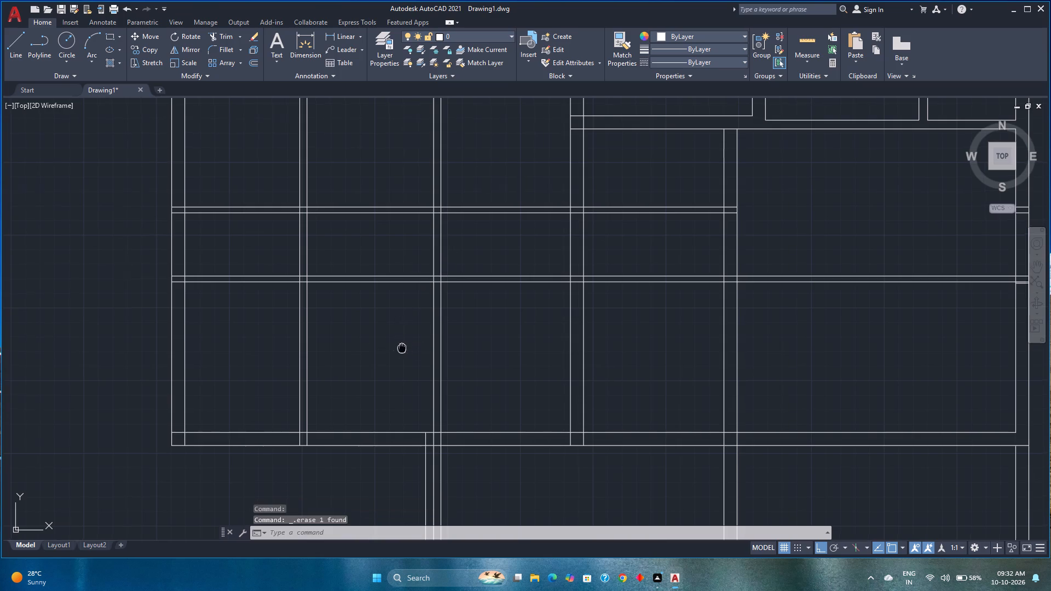
middle_drag(407, 350, 423, 374)
scroll(420, 367, down, 1)
middle_drag(418, 366, 409, 420)
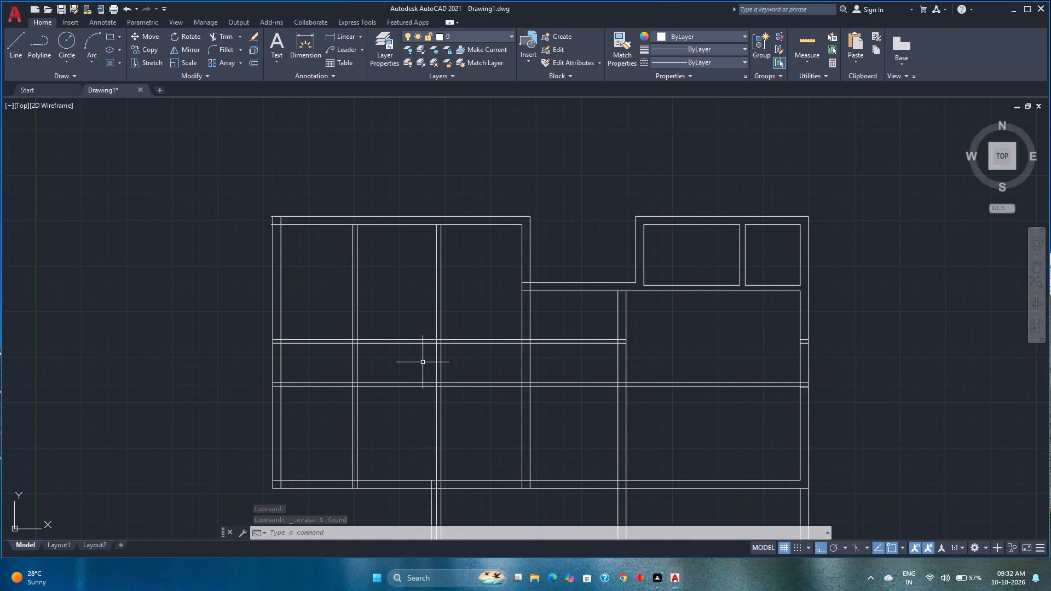
Trim the middle partition and the northwest block's east wall lines across the corridor between the two cross walls.
middle_drag(423, 362, 389, 386)
key(t)
key(r)
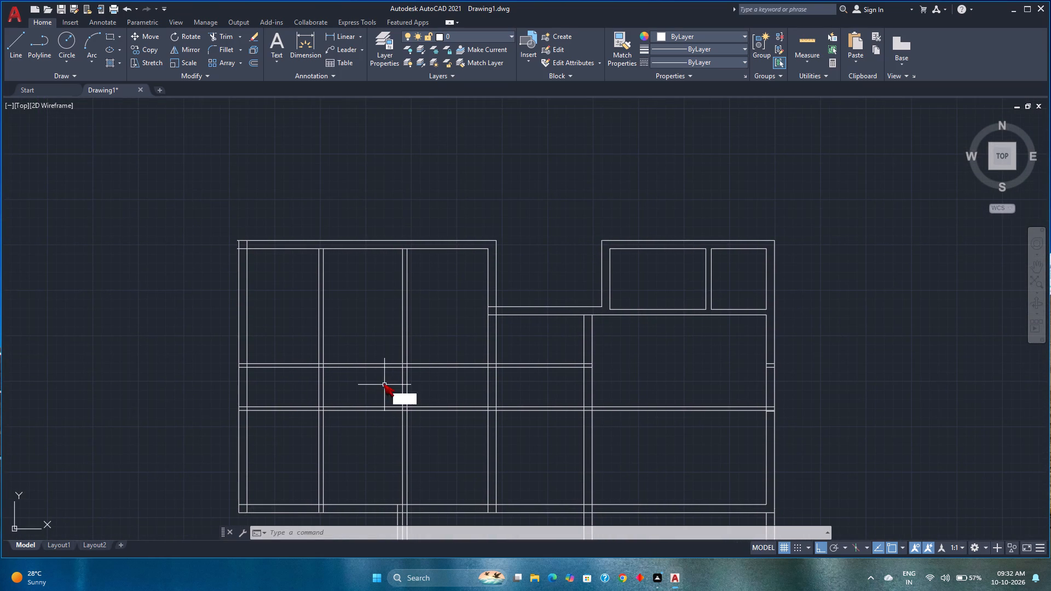
key(Return)
click(386, 383)
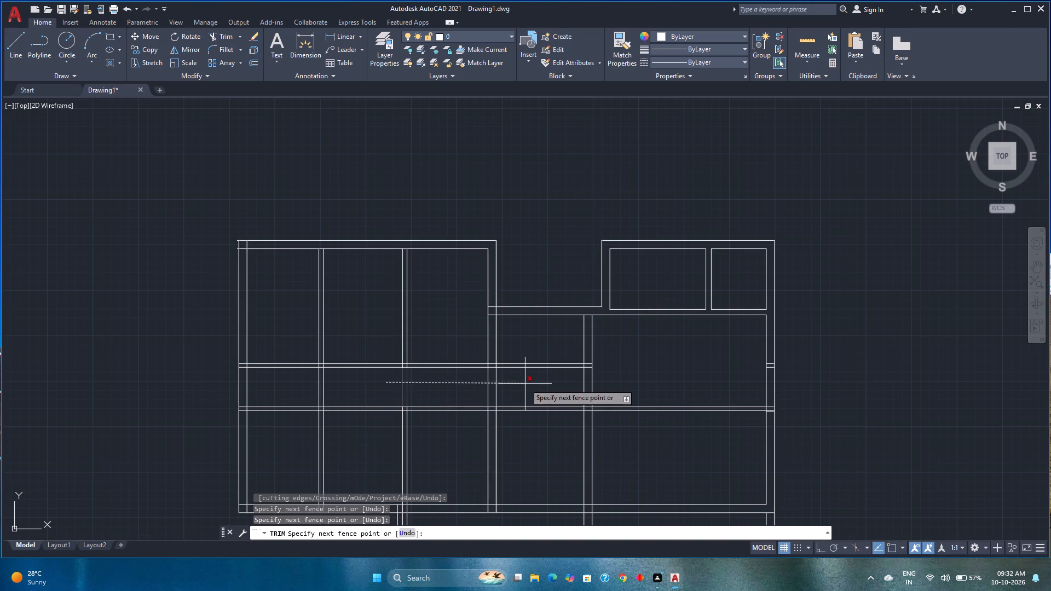
click(525, 384)
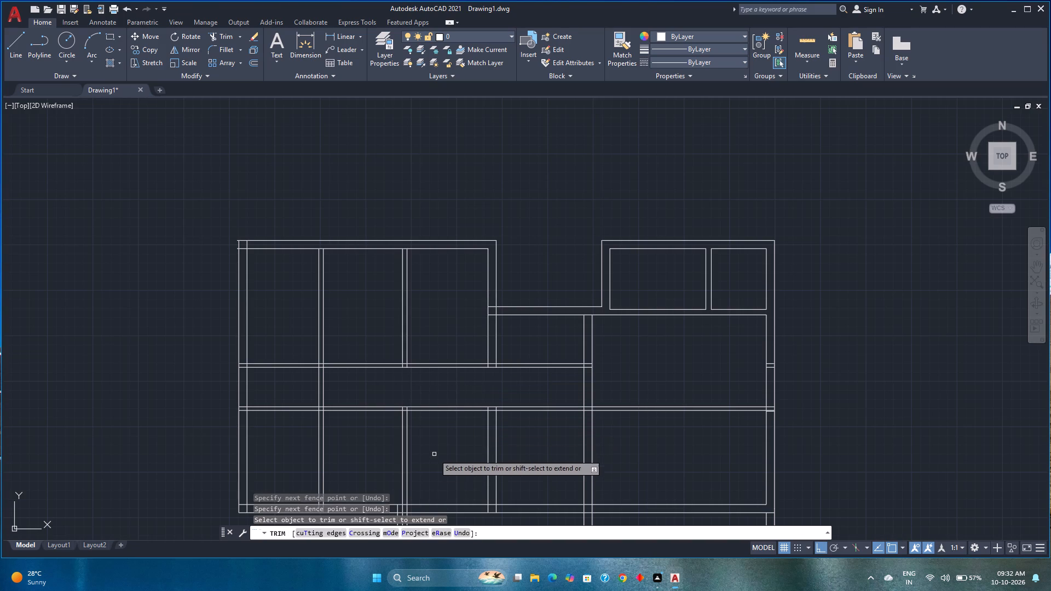
key(Escape)
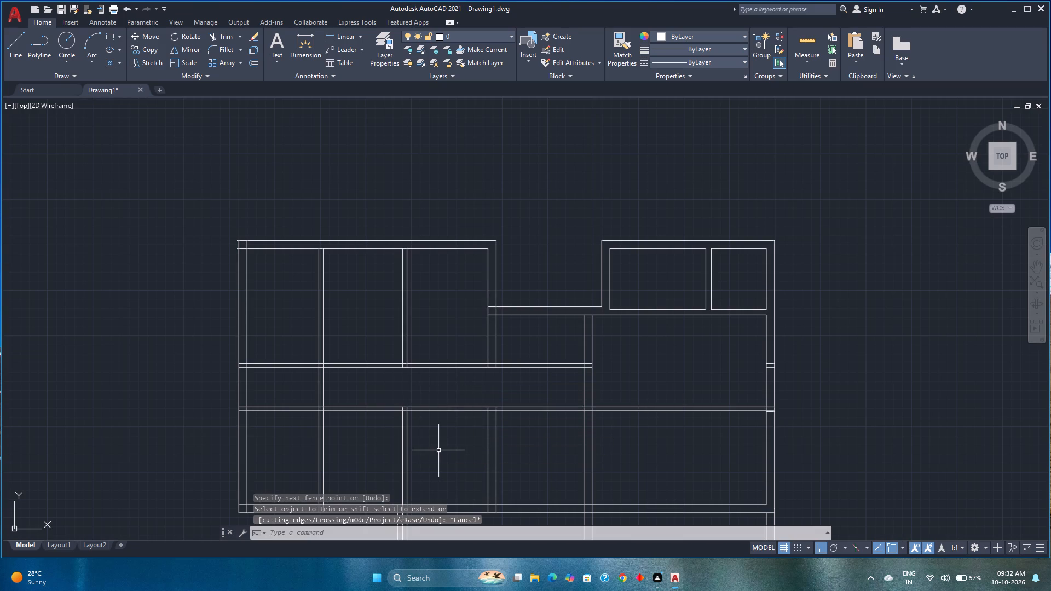
Trim the middle and western partitions' double lines between the southern cross wall and the main block's south wall.
scroll(438, 450, up, 1)
middle_drag(438, 450, 439, 439)
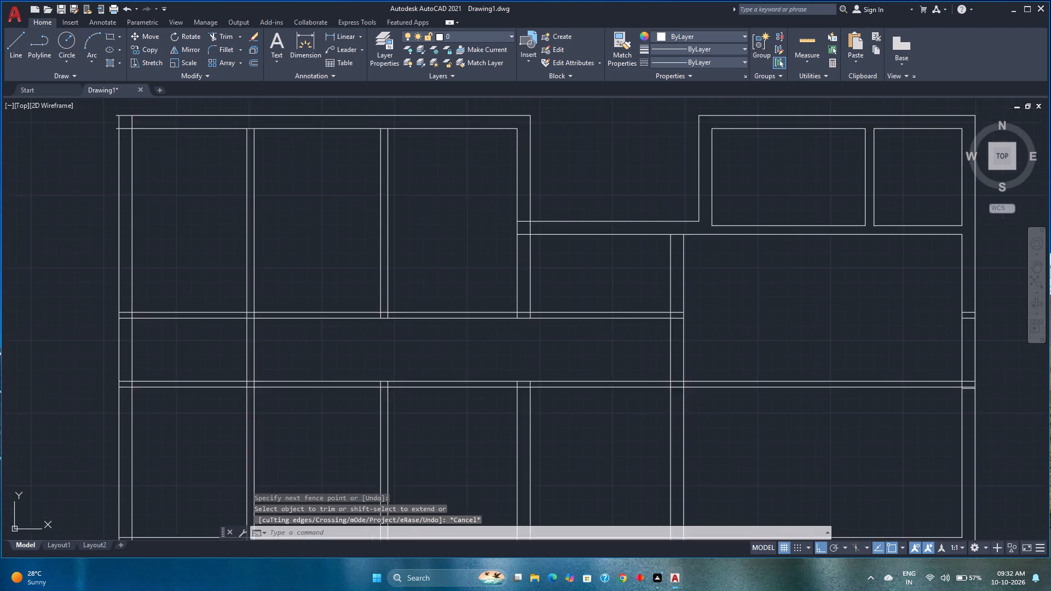
middle_drag(439, 439, 550, 385)
scroll(550, 384, down, 1)
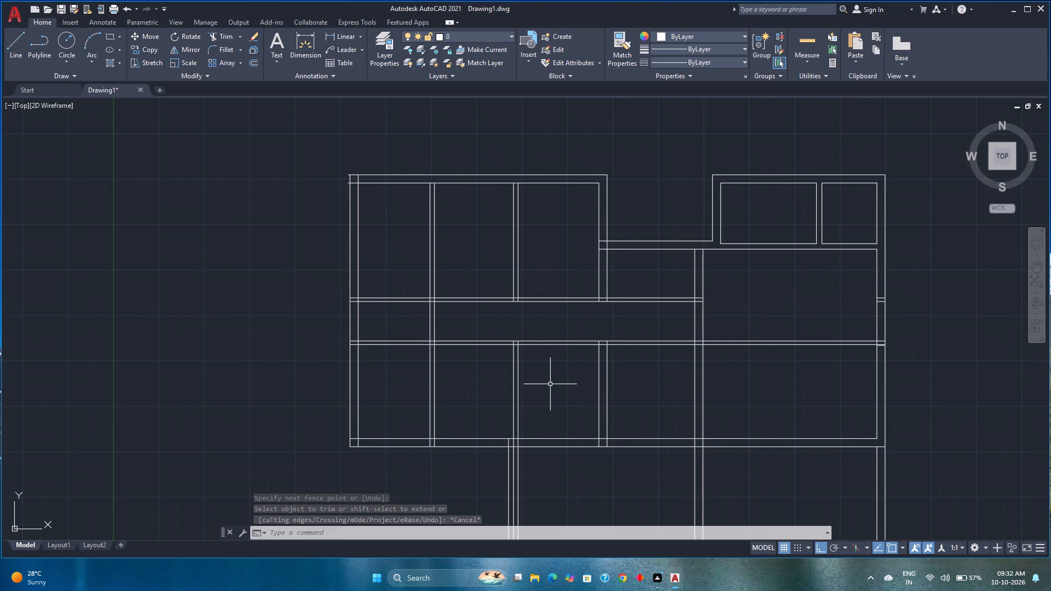
text(tr)
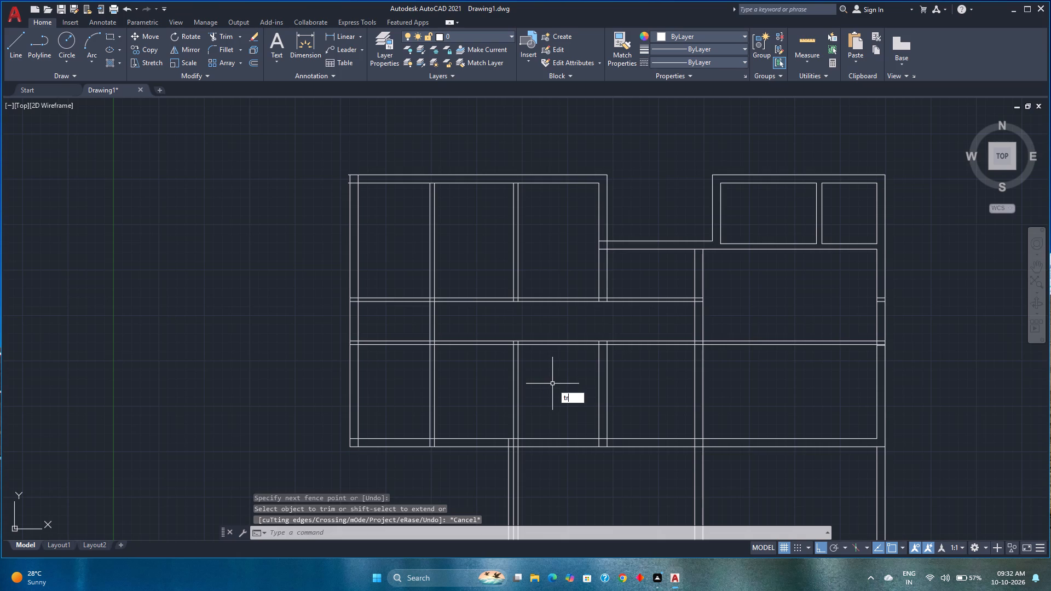
key(Return)
click(561, 383)
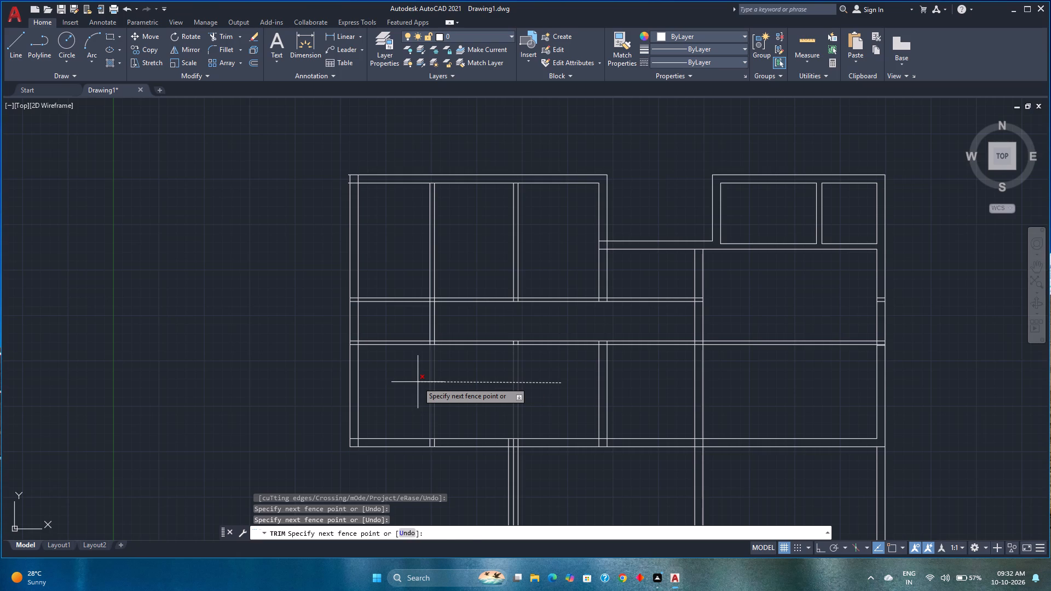
click(418, 382)
Trim the western partition's double lines across the corridor between the two cross walls.
click(454, 318)
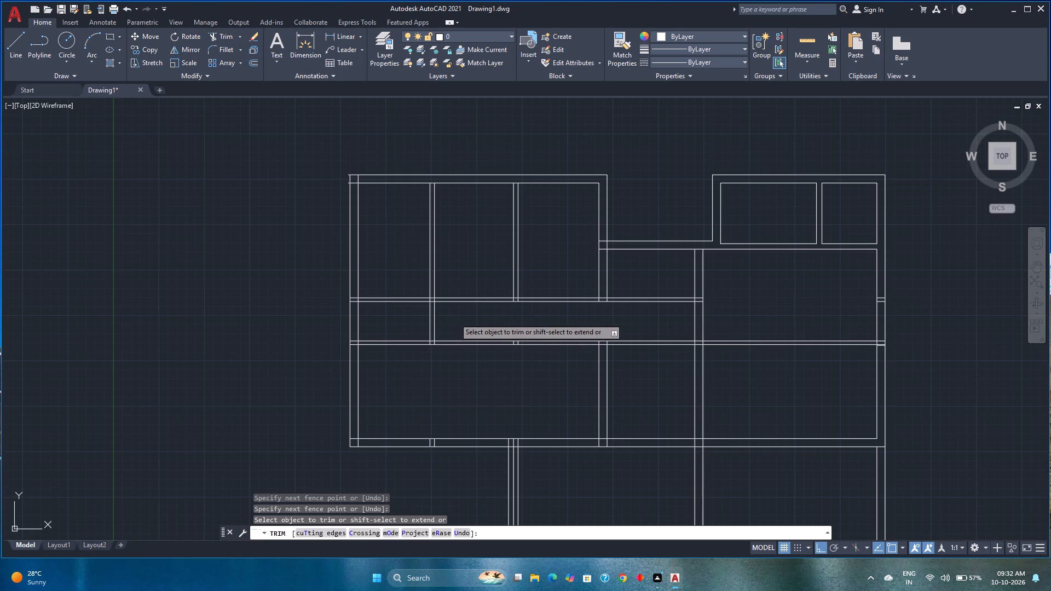
click(422, 325)
key(Escape)
Delete the western partition's two leftover stubs inside the southern cross wall.
scroll(429, 339, up, 2)
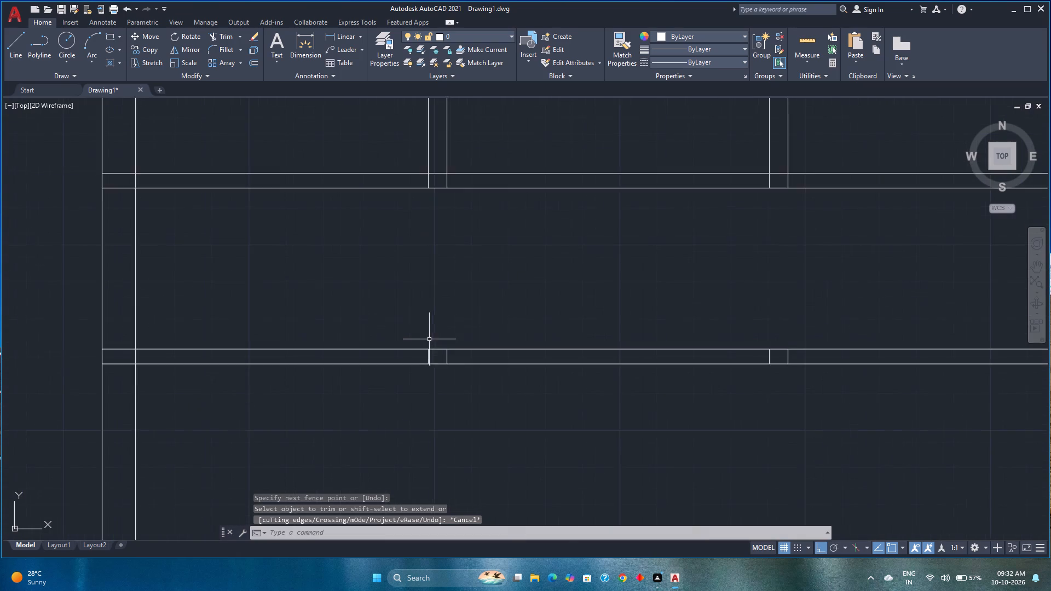
scroll(429, 340, up, 3)
click(495, 384)
click(406, 380)
scroll(410, 375, down, 3)
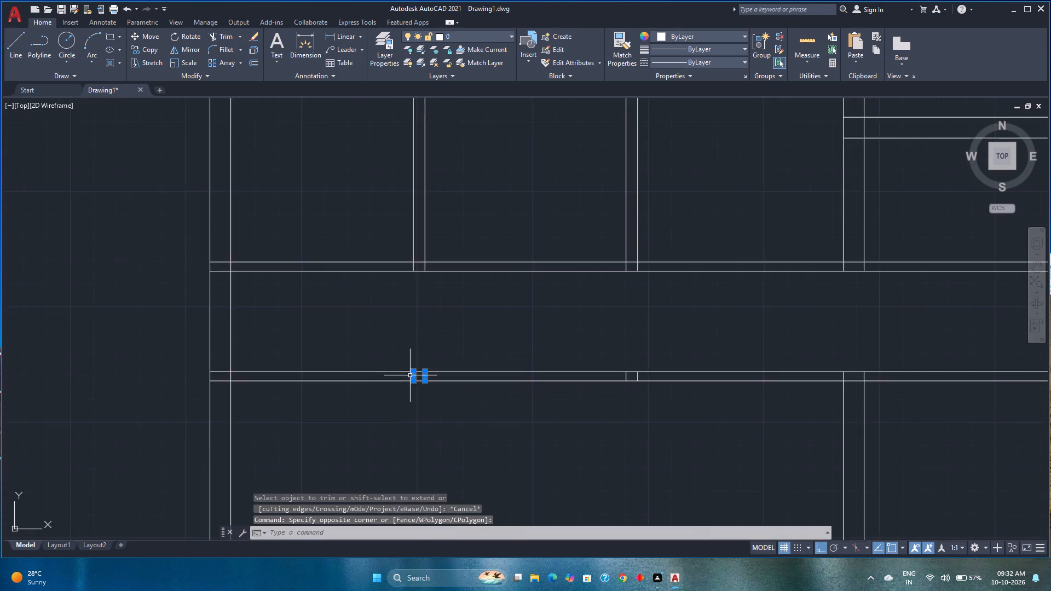
scroll(410, 375, down, 3)
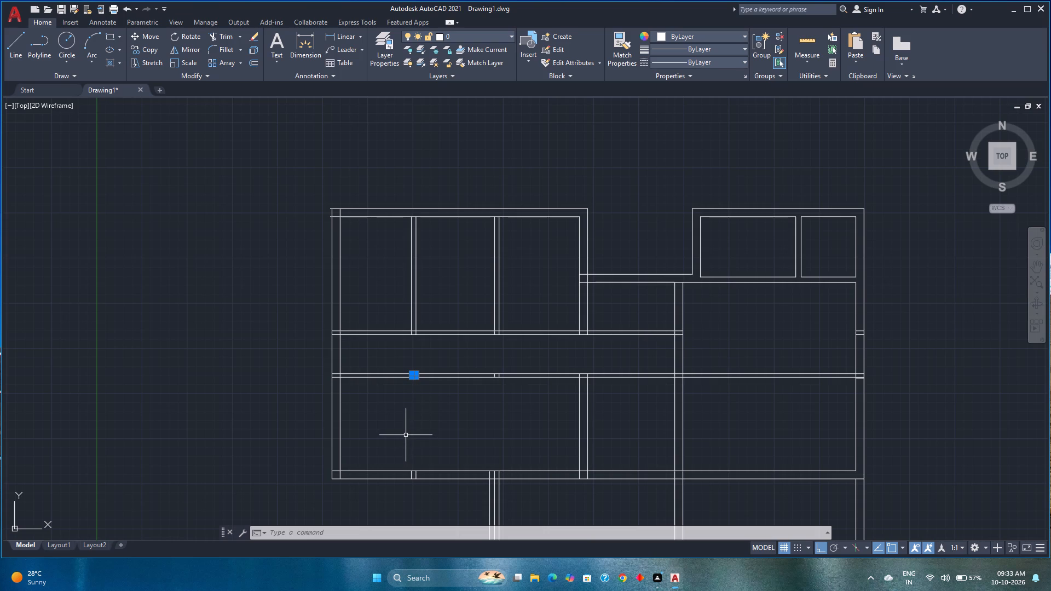
key(Delete)
Delete the middle partition's two leftover stubs inside the southern cross wall.
scroll(413, 462, up, 3)
scroll(521, 378, down, 3)
middle_drag(521, 378, 432, 423)
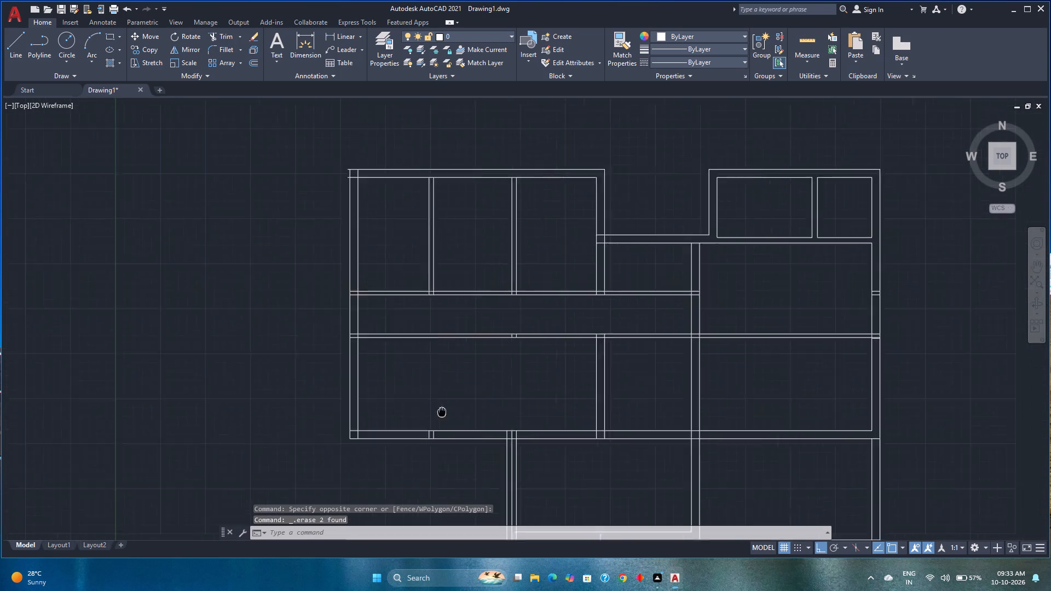
middle_drag(432, 423, 416, 465)
scroll(461, 403, up, 4)
click(550, 380)
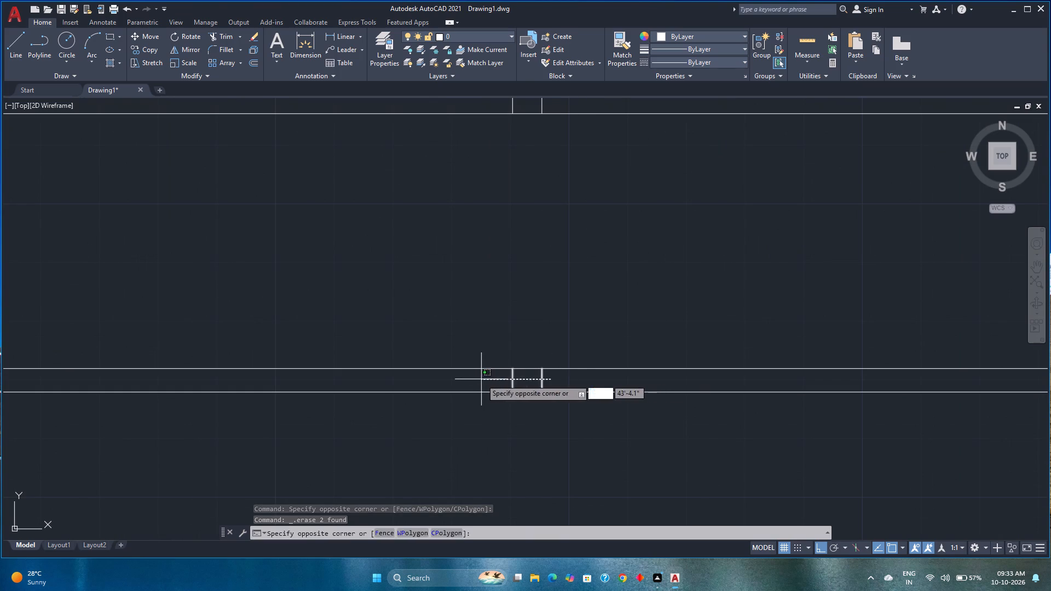
click(481, 379)
key(Delete)
Delete the western partition's two leftover stubs inside the main block's south wall.
scroll(481, 379, down, 6)
middle_drag(443, 417, 471, 333)
scroll(446, 404, up, 1)
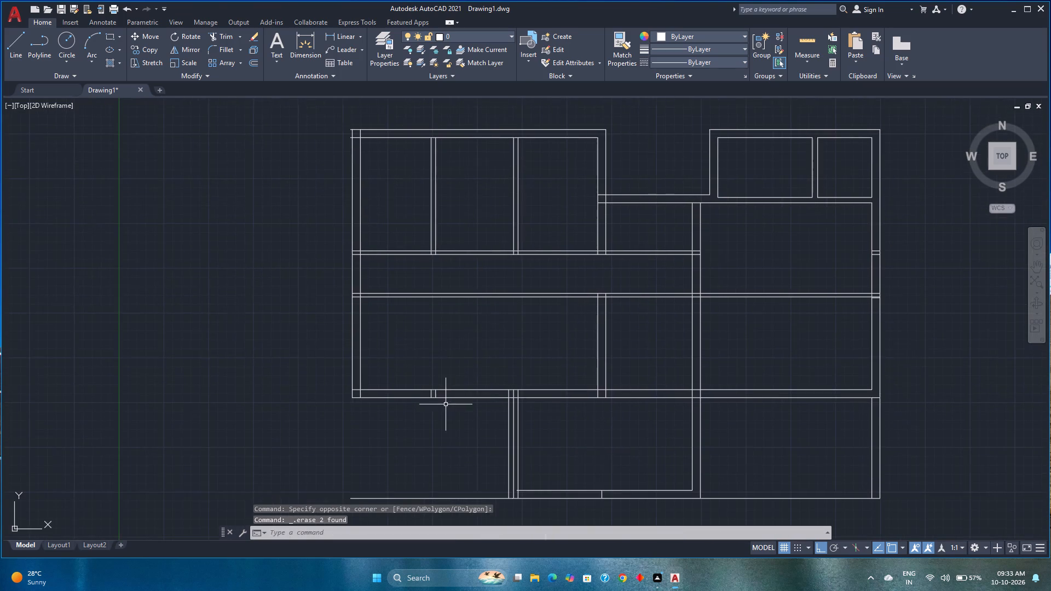
scroll(446, 404, up, 1)
click(430, 375)
click(386, 376)
key(Delete)
Move the double-line partition south of the corridor, below the northwest block's east wall, 2' west.
scroll(386, 376, down, 3)
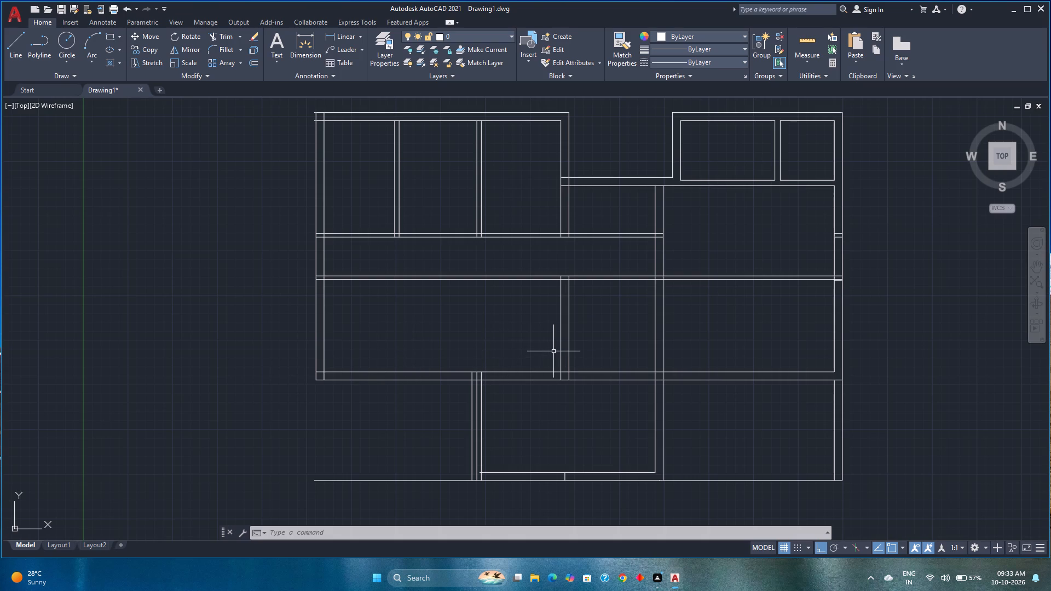
click(580, 334)
click(512, 332)
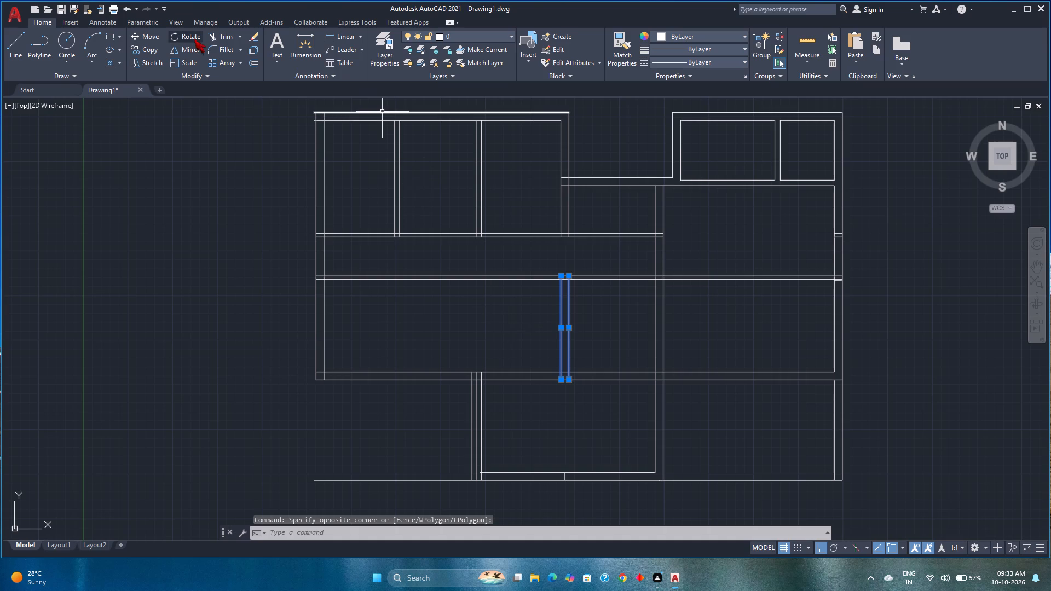
click(152, 34)
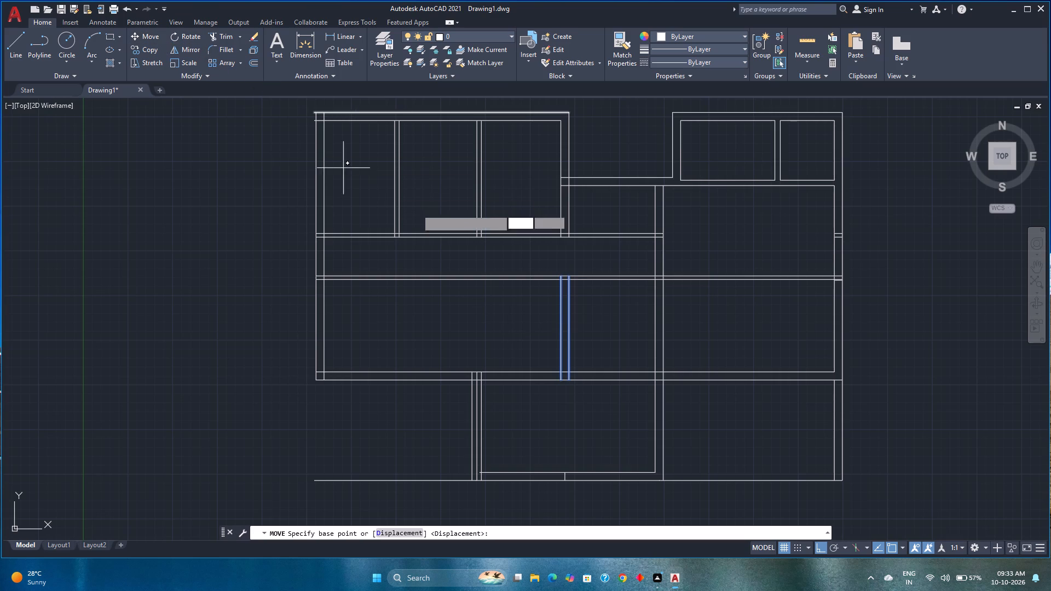
scroll(564, 279, up, 3)
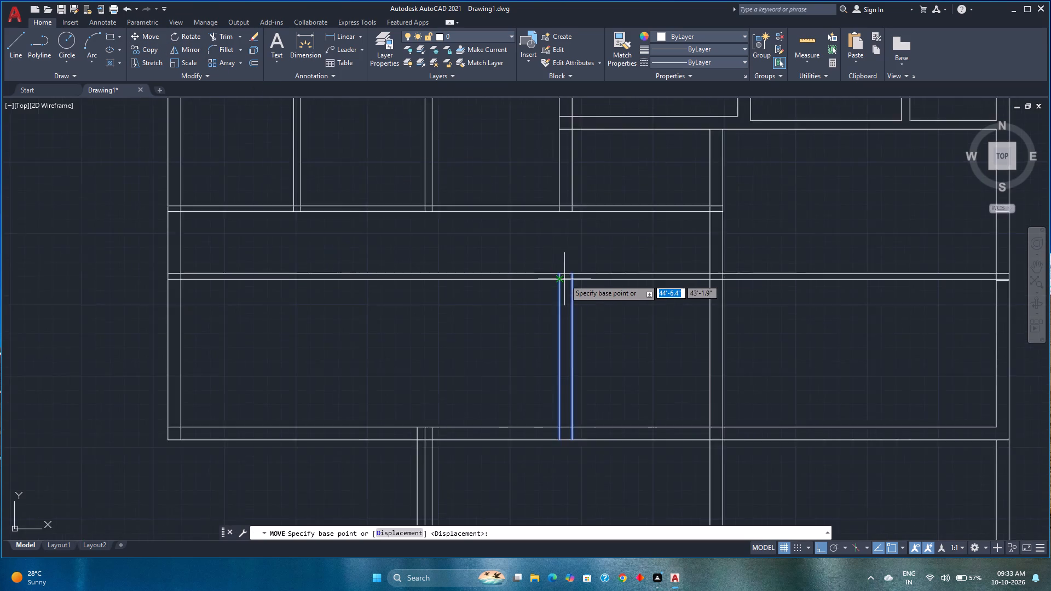
scroll(564, 279, up, 2)
click(599, 256)
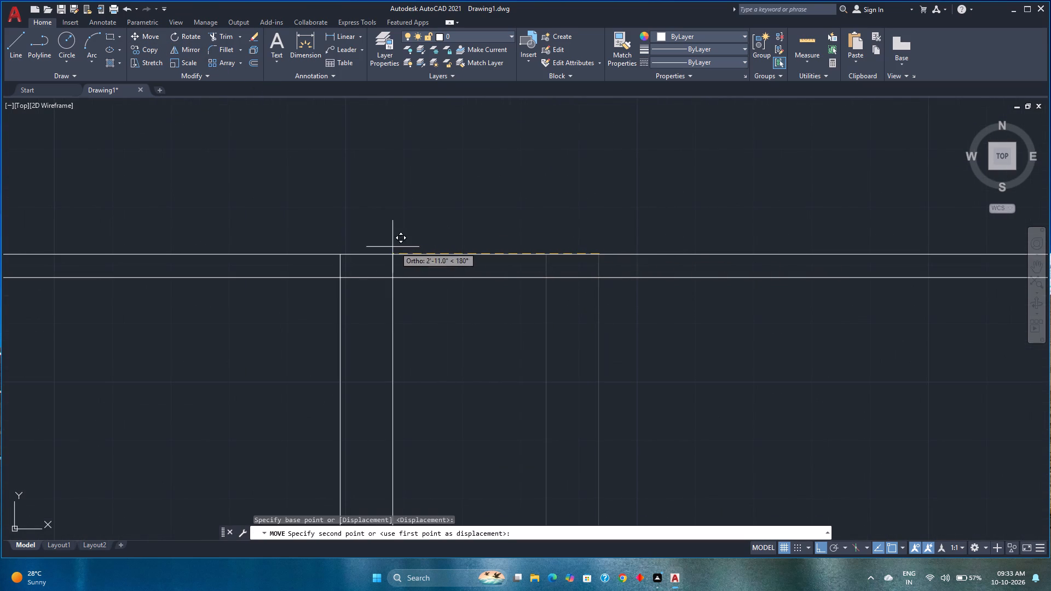
scroll(392, 247, down, 5)
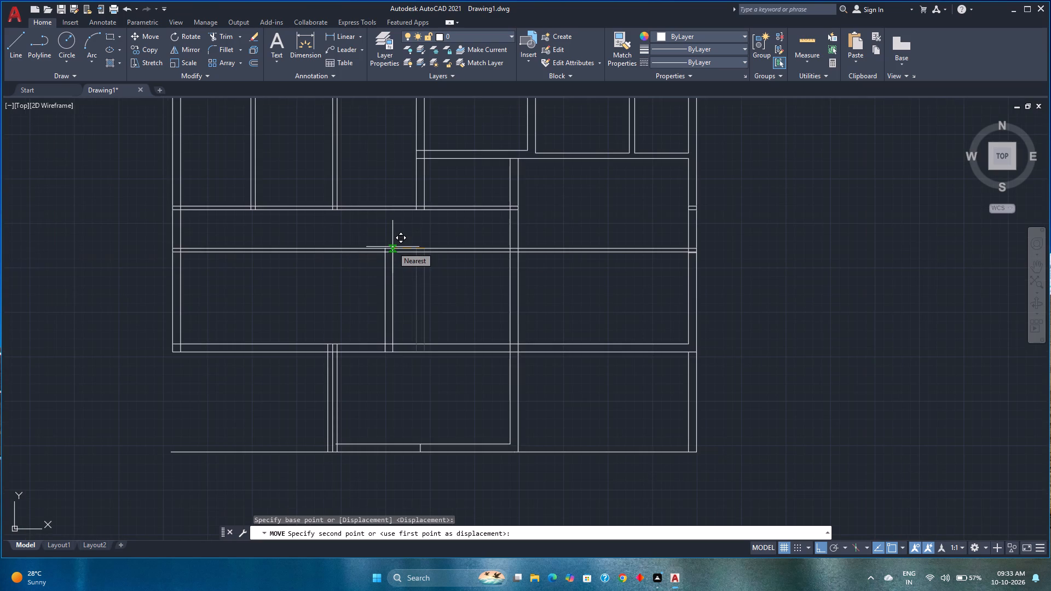
key(2)
key(apostrophe)
key(Return)
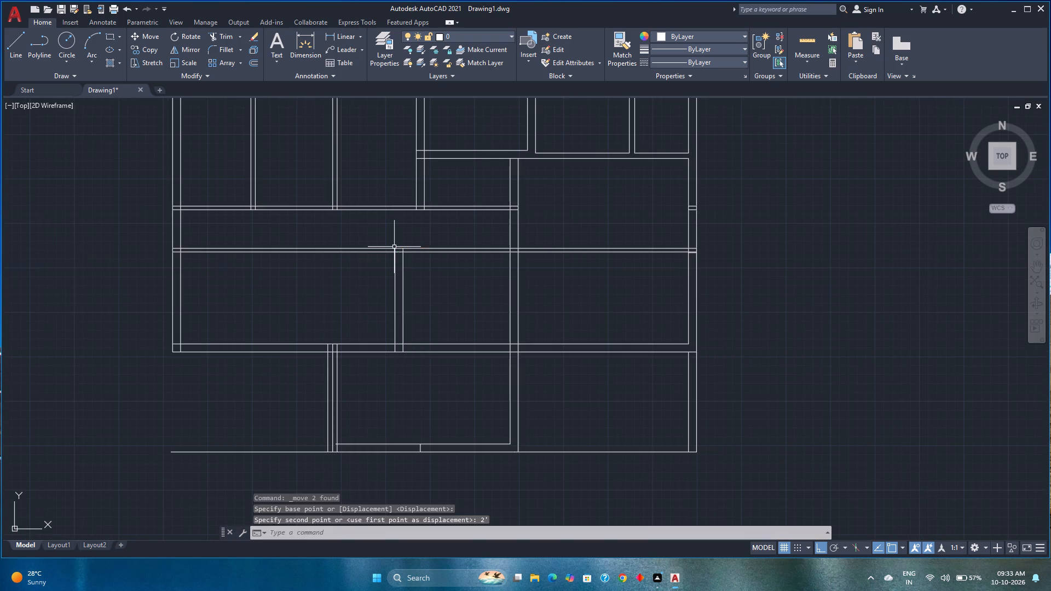
Move the same double-line partition south of the corridor another 1' west.
click(429, 283)
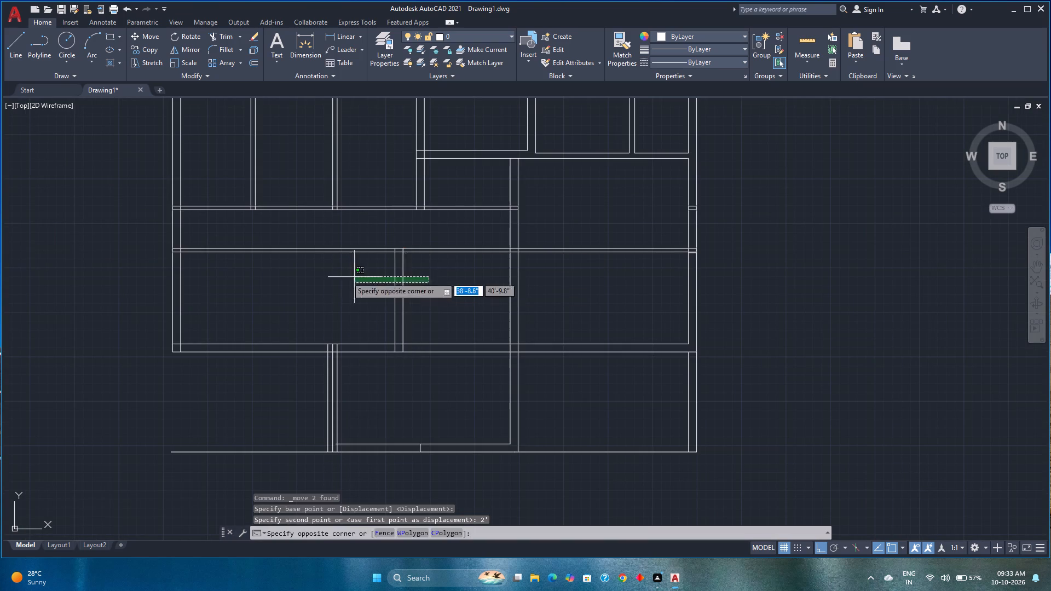
click(337, 276)
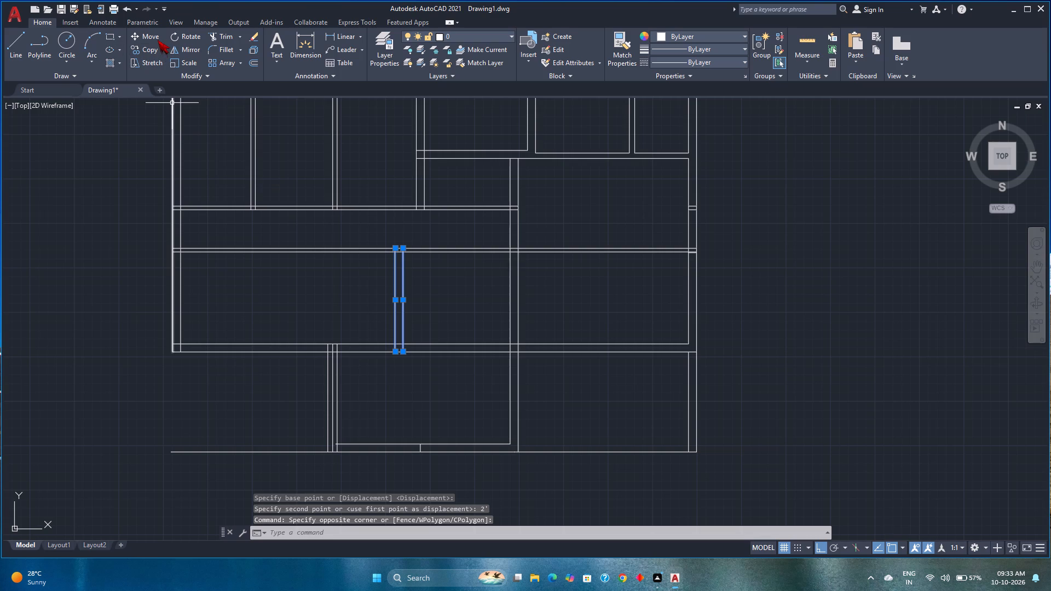
click(158, 40)
scroll(368, 249, up, 3)
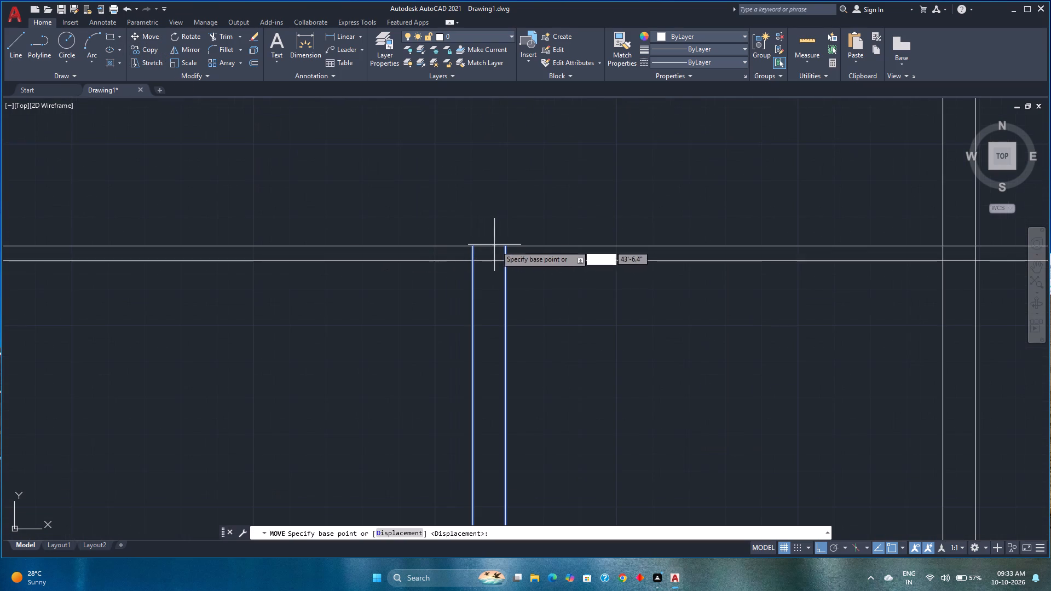
click(505, 248)
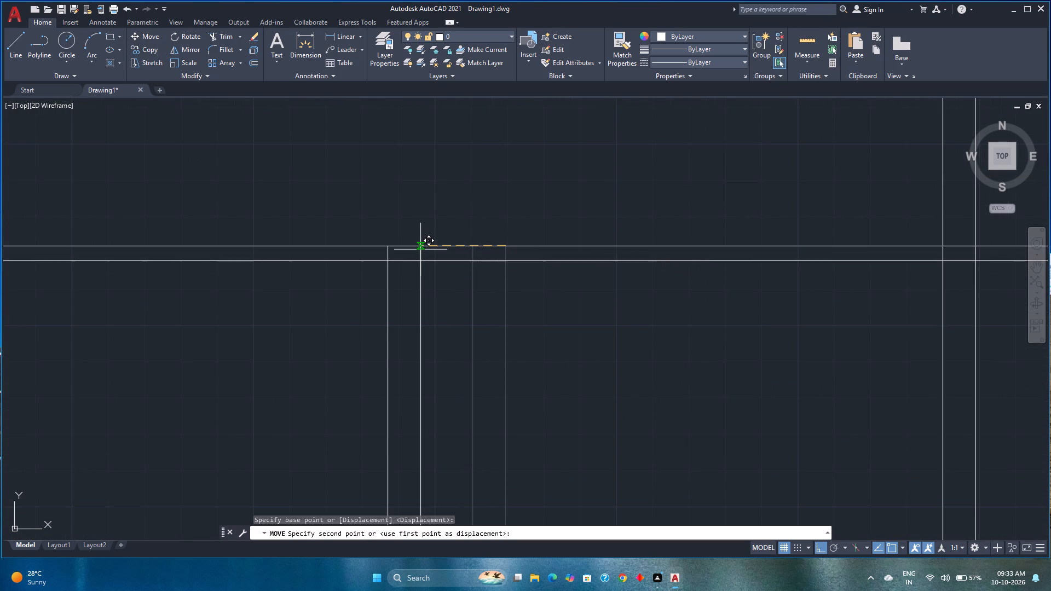
text(1')
key(Return)
Draw a vertical line about 9'-8.5" long from midway between the west wall's inner face and the moved partition, down to the south wall.
scroll(420, 250, down, 3)
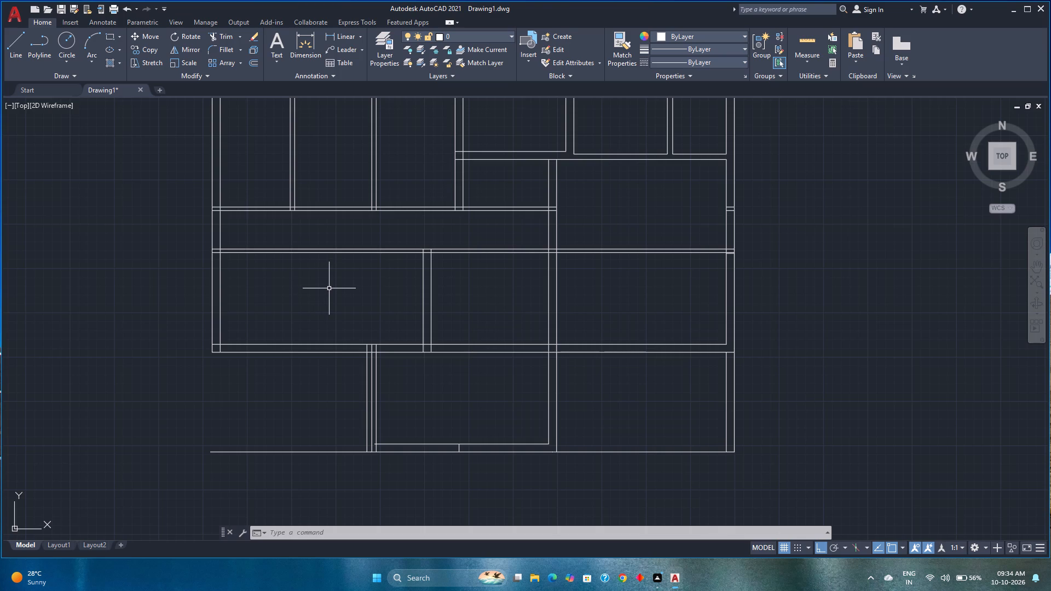
click(18, 59)
key(m)
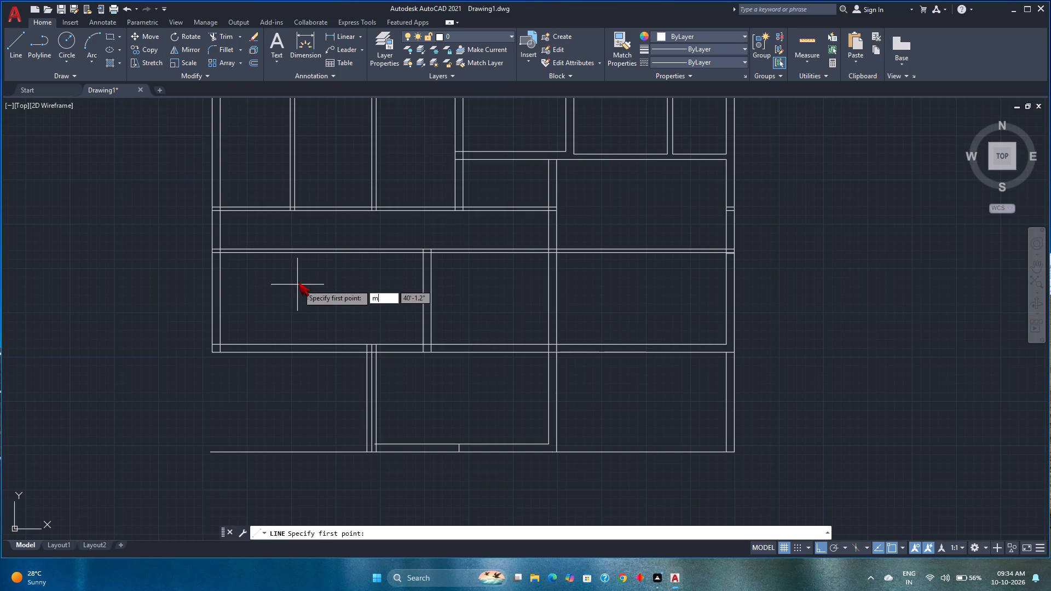
key(2)
key(p)
scroll(418, 252, up, 2)
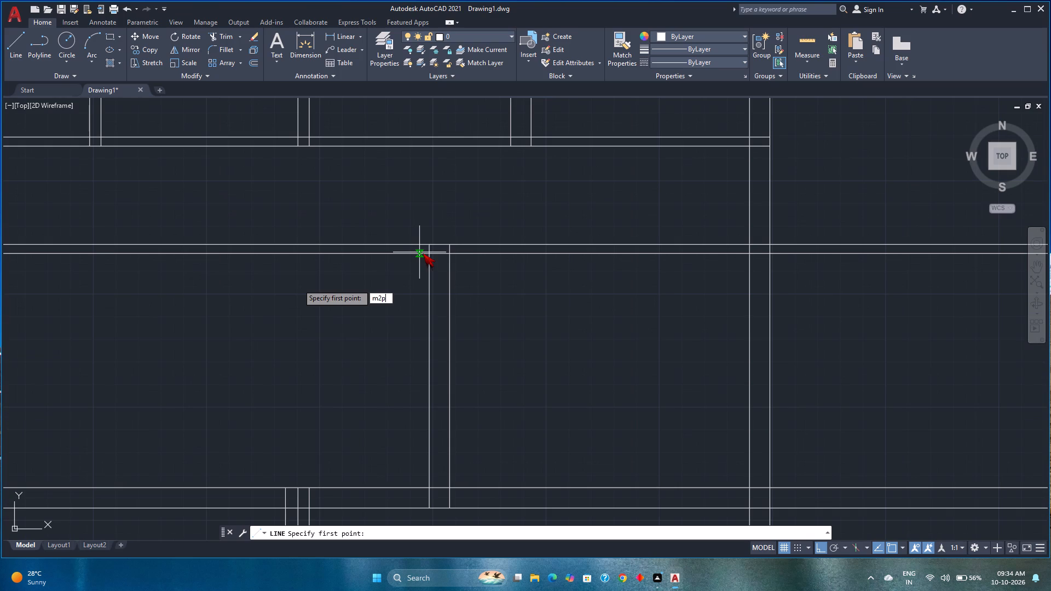
key(Return)
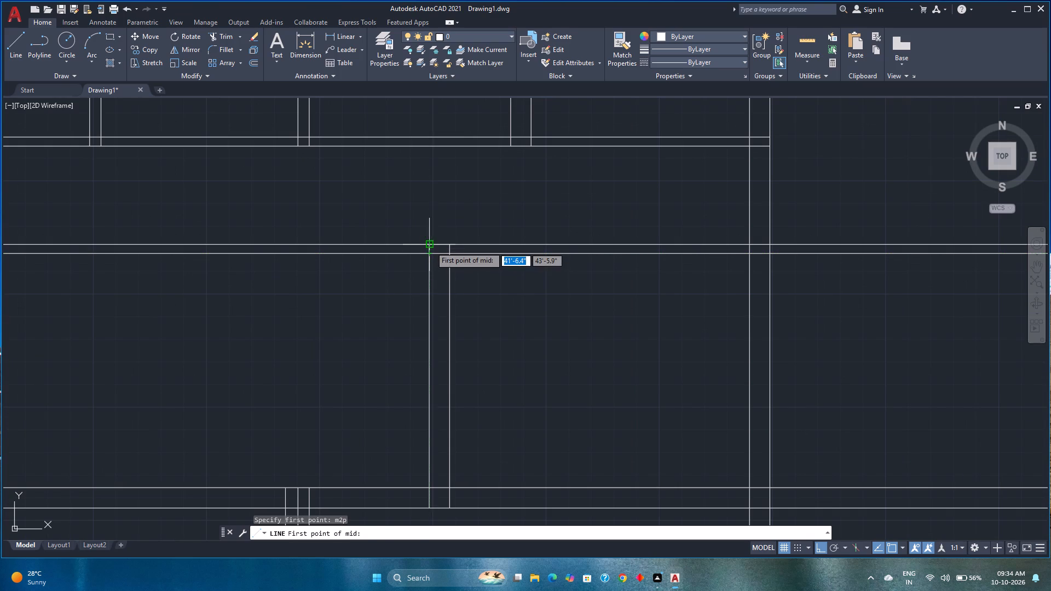
click(430, 246)
middle_drag(274, 259, 762, 317)
scroll(762, 317, down, 1)
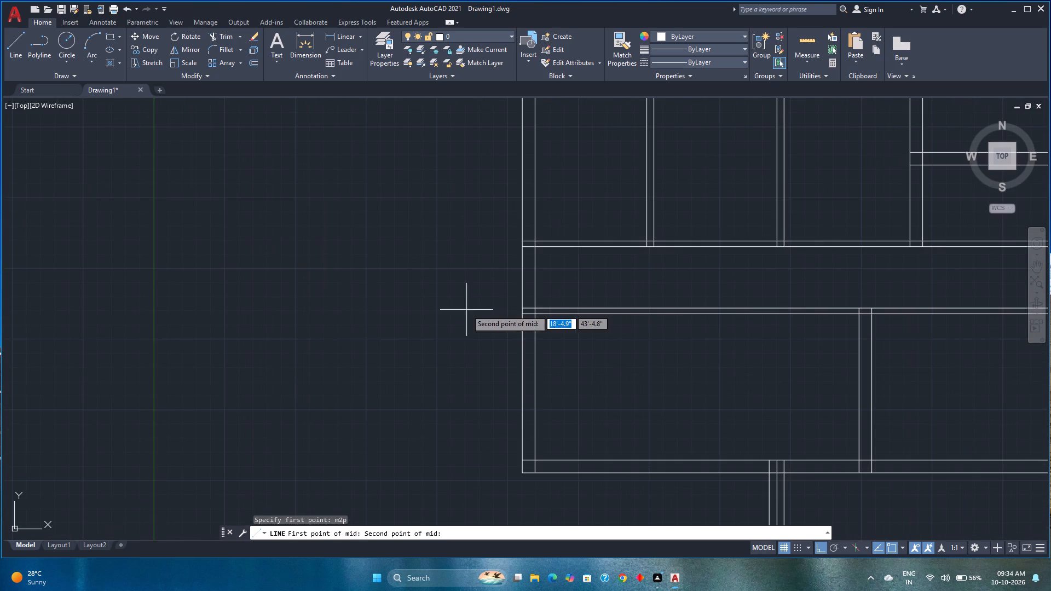
click(533, 309)
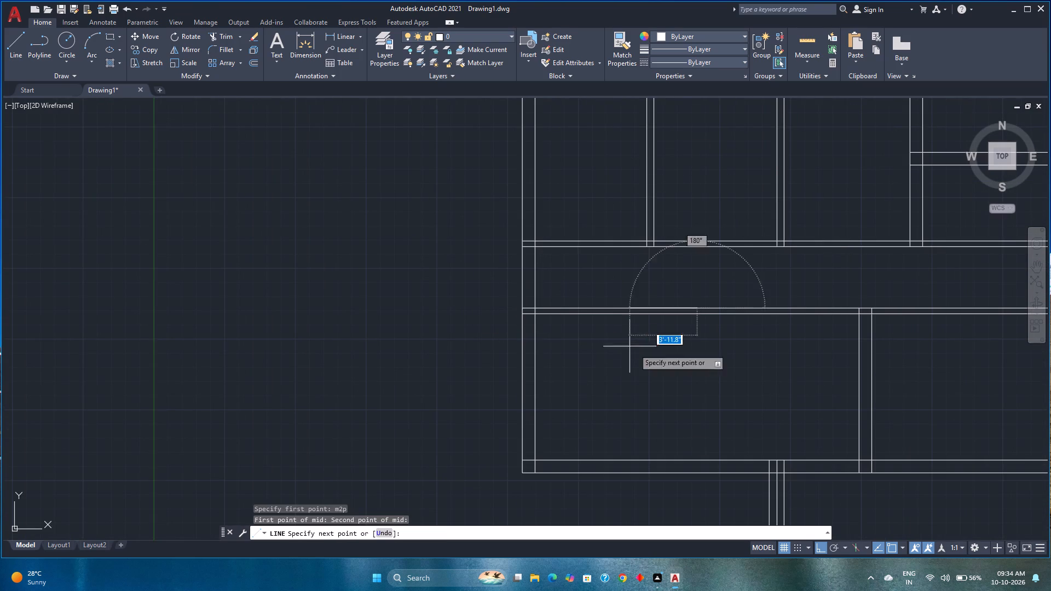
click(697, 470)
key(Escape)
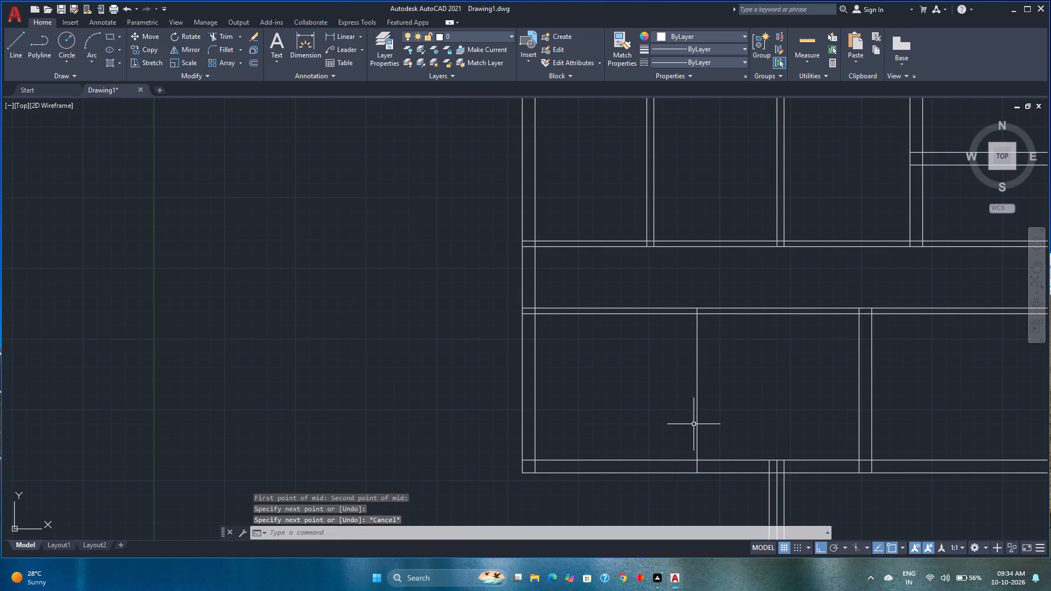
Extend the newly drawn vertical partition line north across the corridor to the corridor's north wall.
middle_drag(692, 422, 501, 418)
key(e)
key(x)
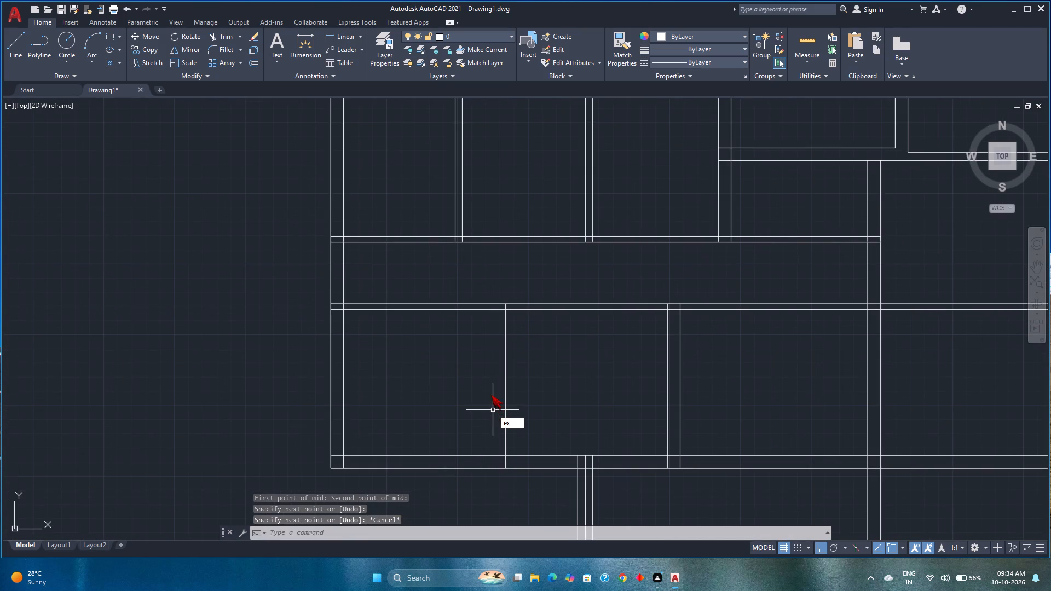
key(Return)
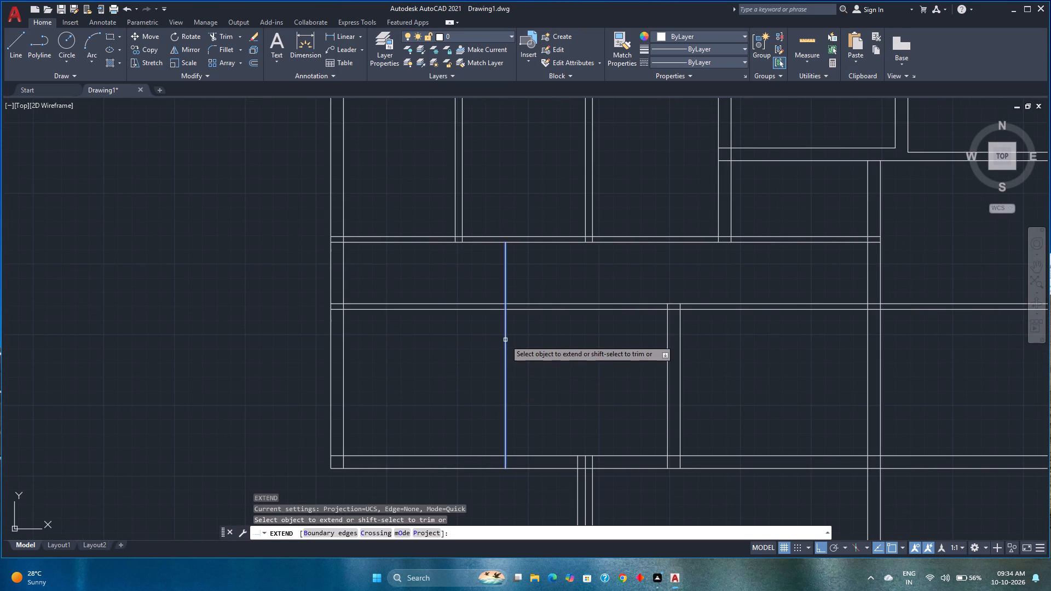
click(505, 340)
key(space)
Offset the extended partition line 4" to the east to form a double-line partition.
scroll(542, 361, up, 2)
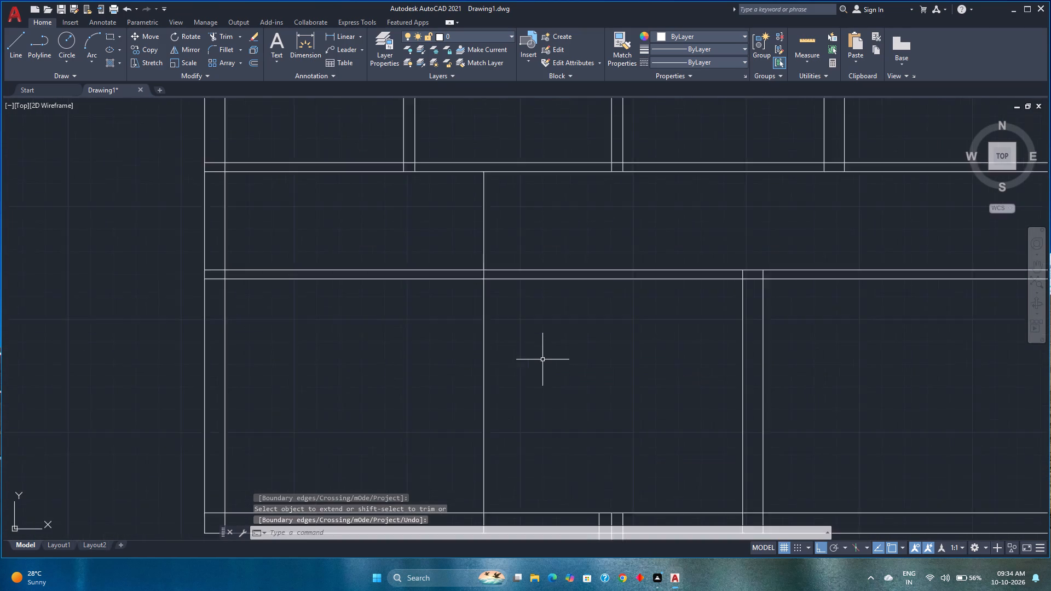
middle_drag(541, 360, 448, 400)
scroll(448, 400, down, 1)
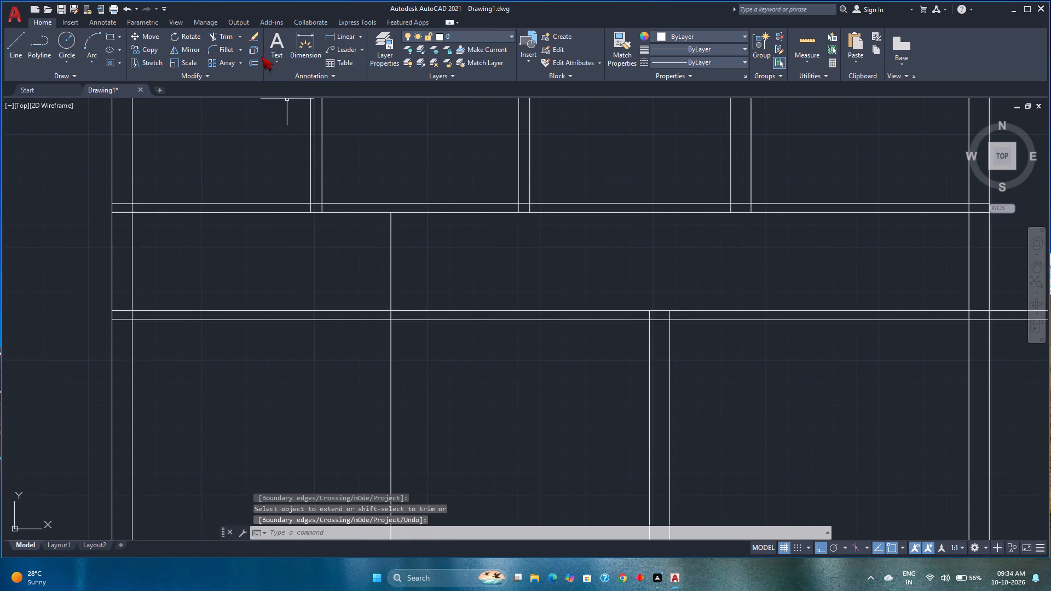
click(256, 61)
key(4)
key(Return)
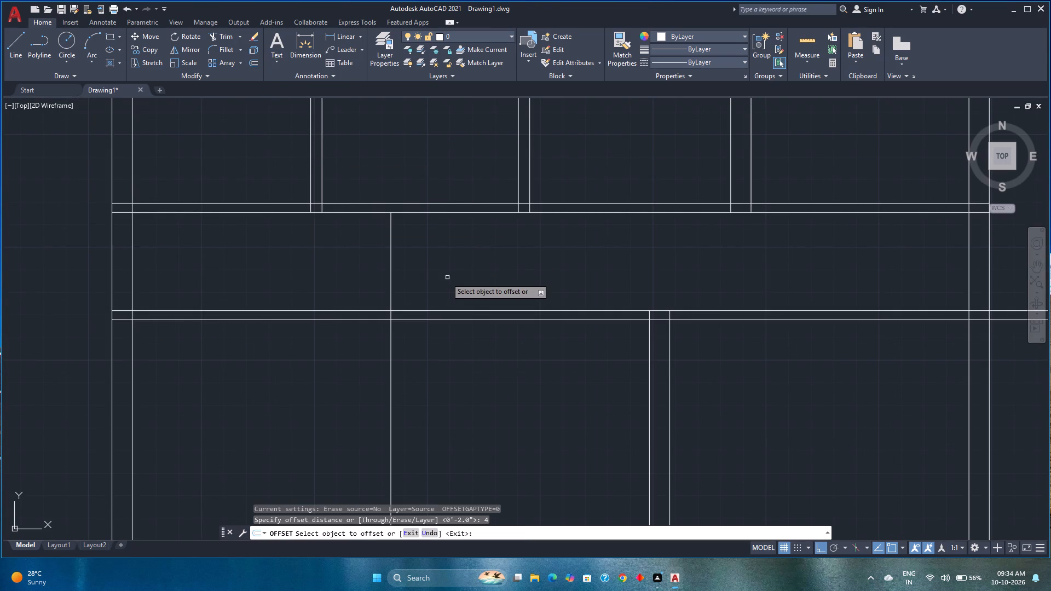
click(392, 260)
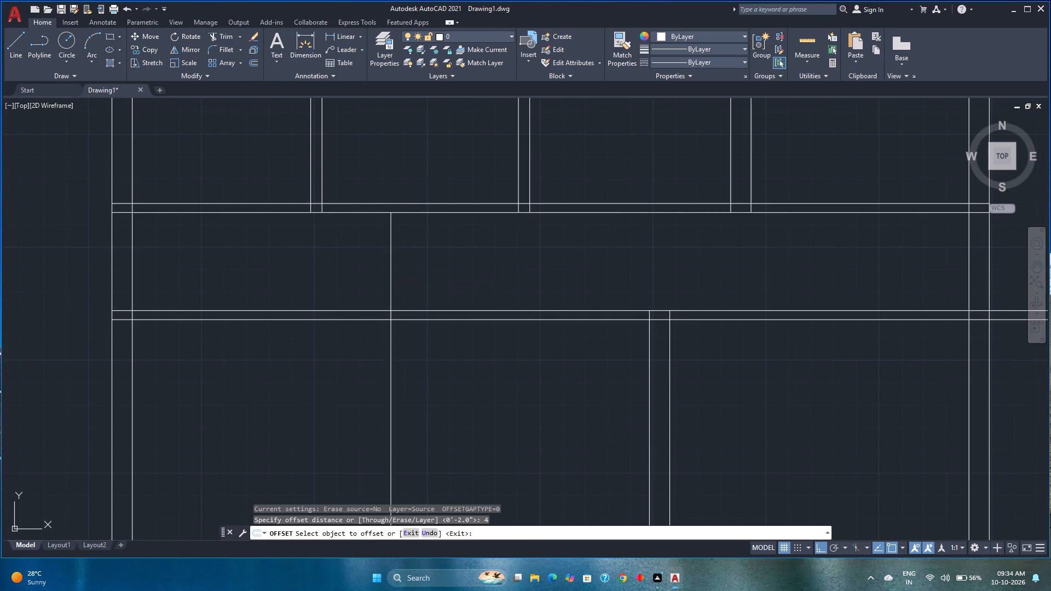
click(490, 262)
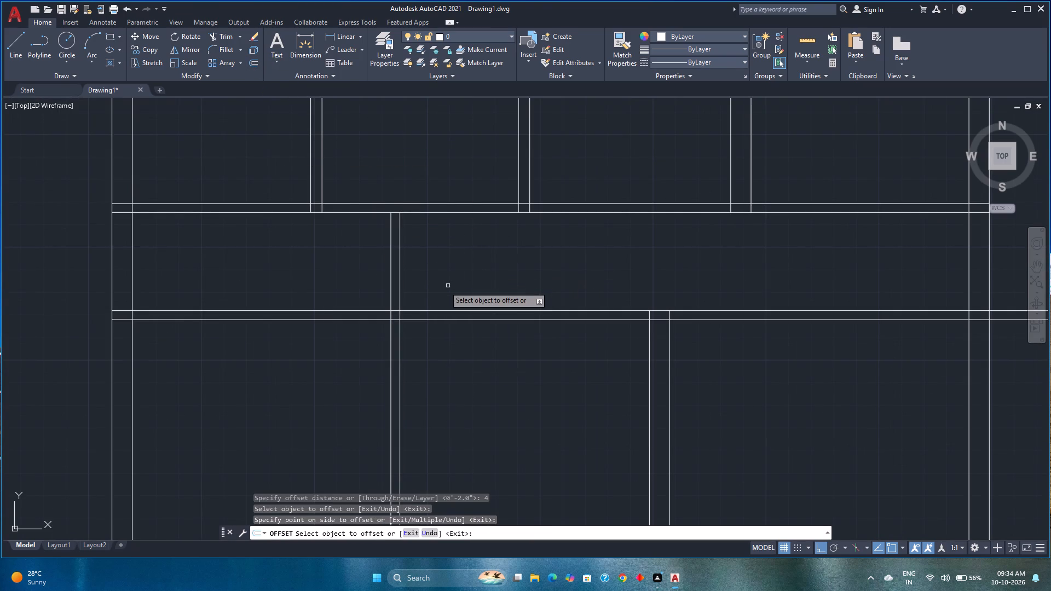
scroll(444, 285, down, 1)
key(Escape)
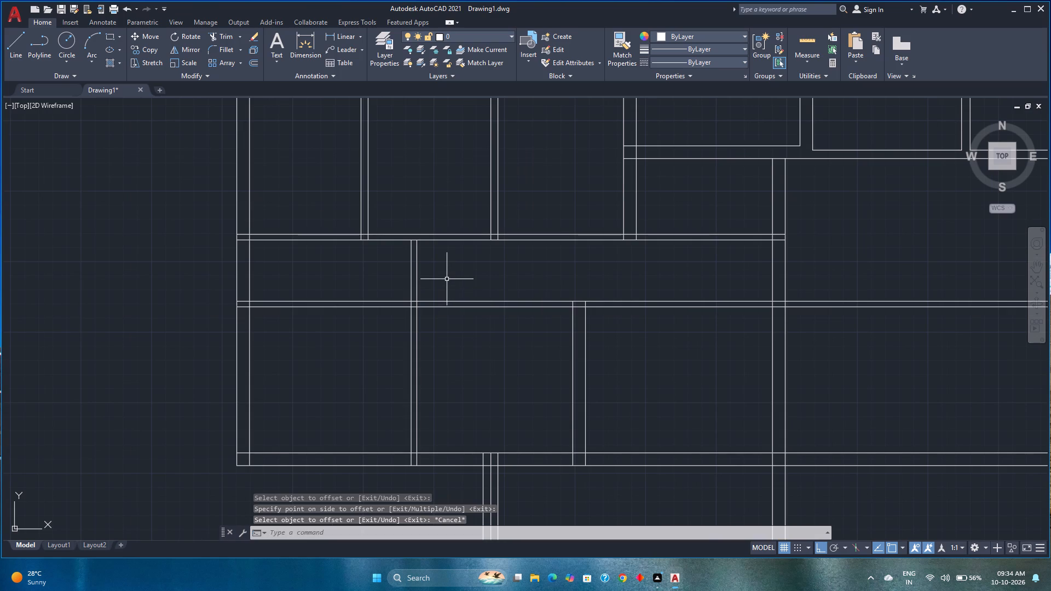
Trim the corridor's two south wall lines between the west wall and the new double-line partition.
text(tr)
key(Return)
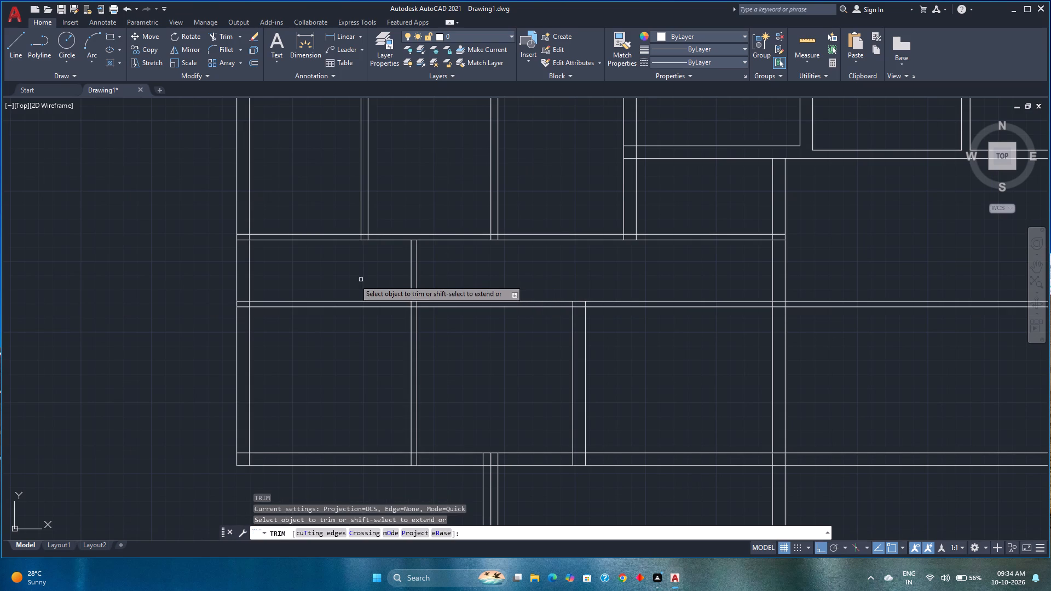
click(312, 283)
click(319, 332)
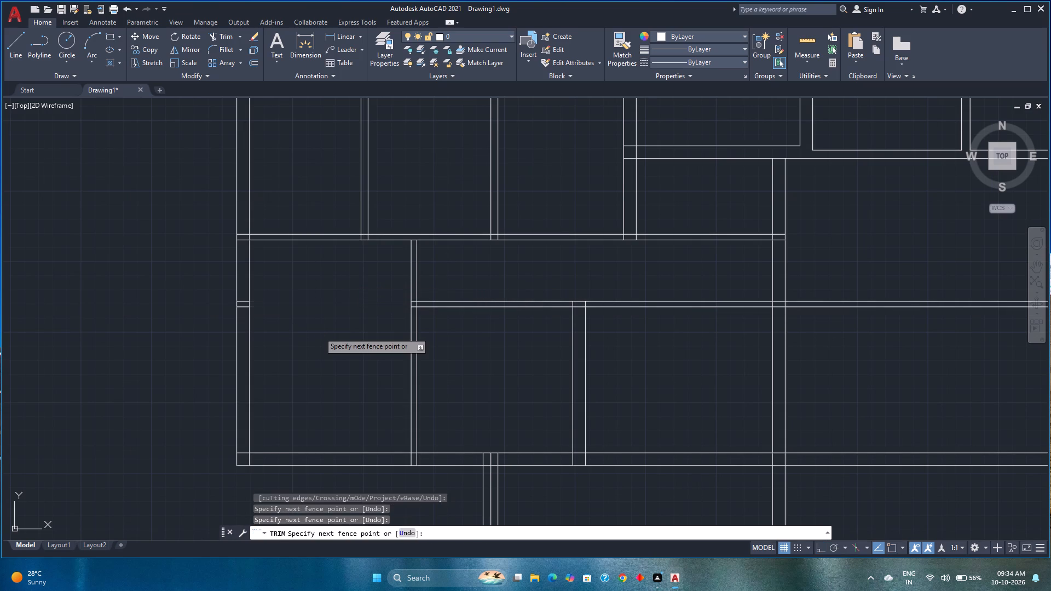
Trim the lines crossing inside the corridor north wall's junctions with the west wall and the northwest block's westernmost partition.
scroll(270, 294, up, 3)
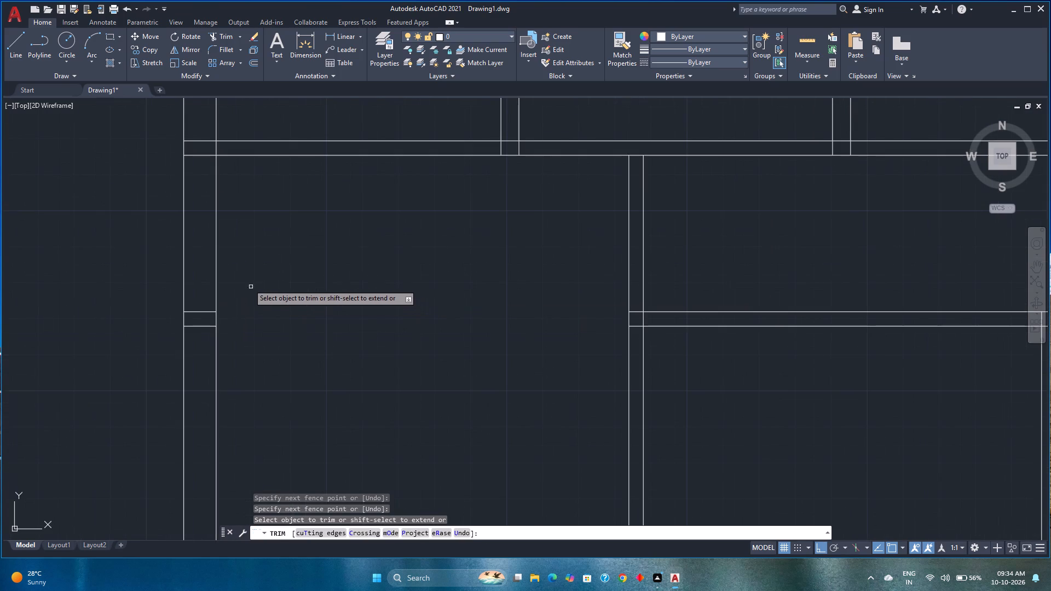
middle_drag(246, 249, 332, 361)
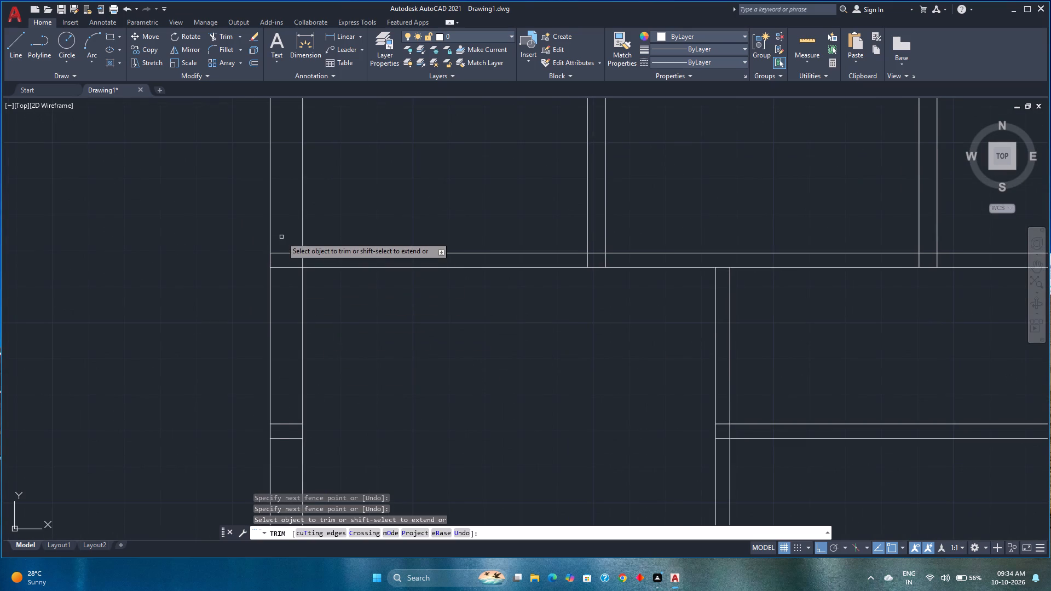
drag(282, 236, 282, 284)
drag(293, 257, 320, 259)
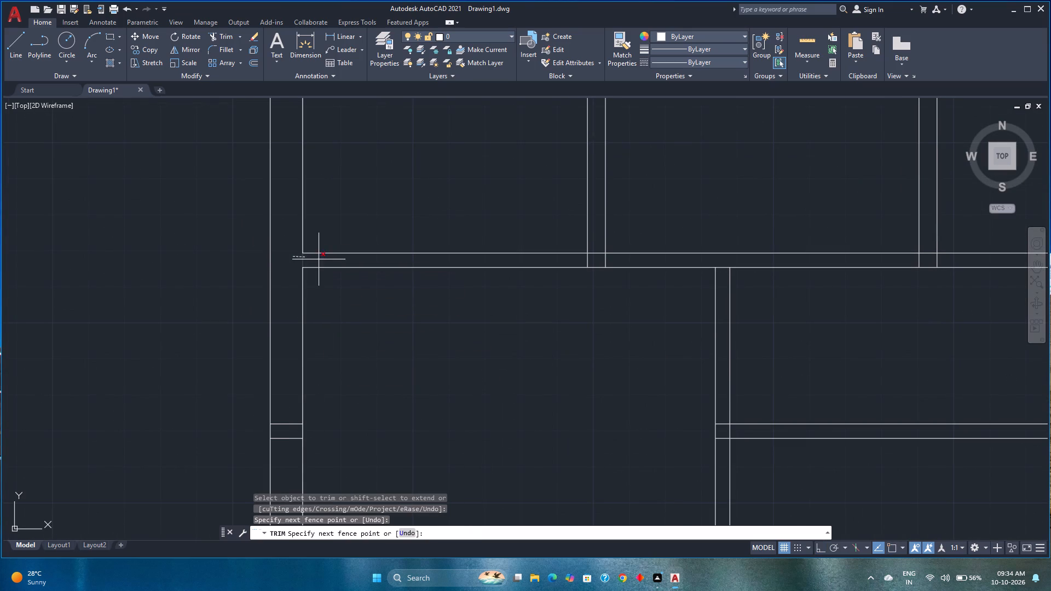
drag(320, 259, 575, 261)
drag(575, 261, 610, 260)
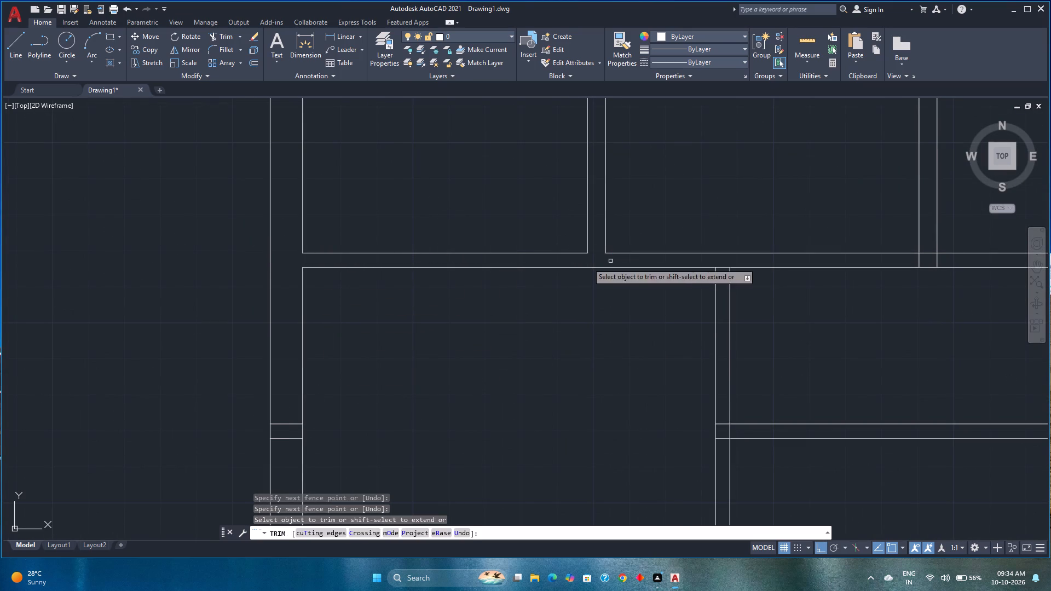
Remove the two stubs of the trimmed corridor south wall left inside the west wall.
drag(289, 415, 290, 427)
click(293, 459)
drag(293, 443, 293, 442)
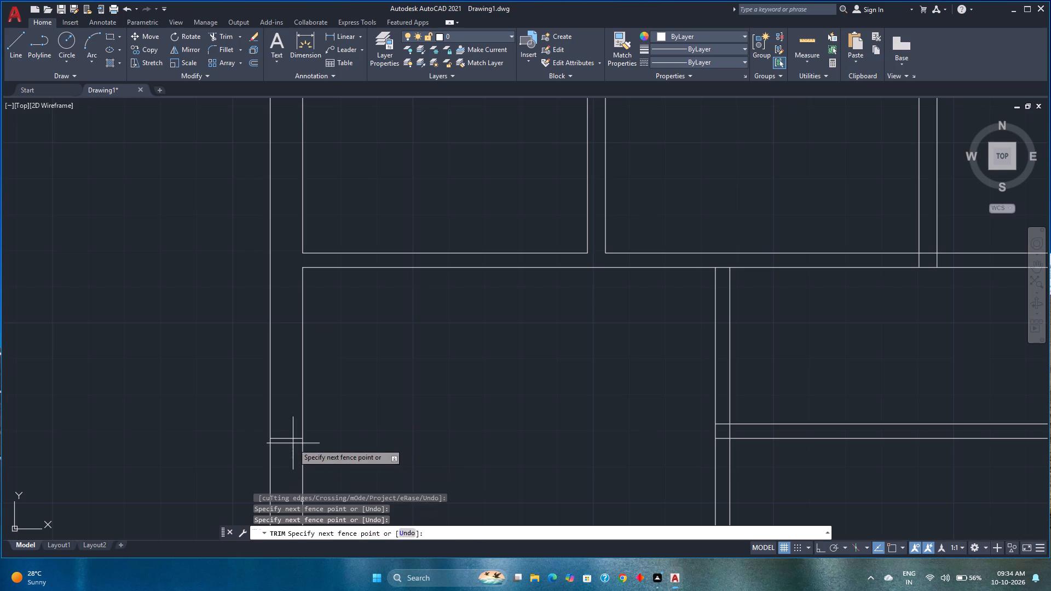
drag(293, 442, 293, 436)
click(294, 411)
click(287, 448)
scroll(291, 379, down, 2)
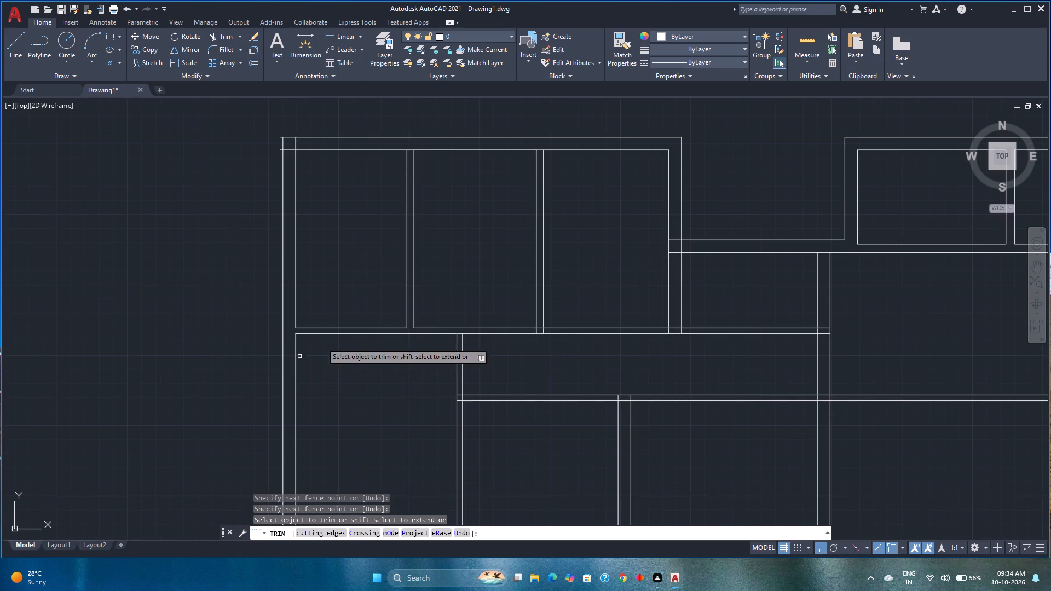
Trim the overshooting ends and crossing lines at the building's northwest corner to leave a clean double-line corner.
scroll(270, 149, up, 3)
middle_drag(278, 143, 251, 288)
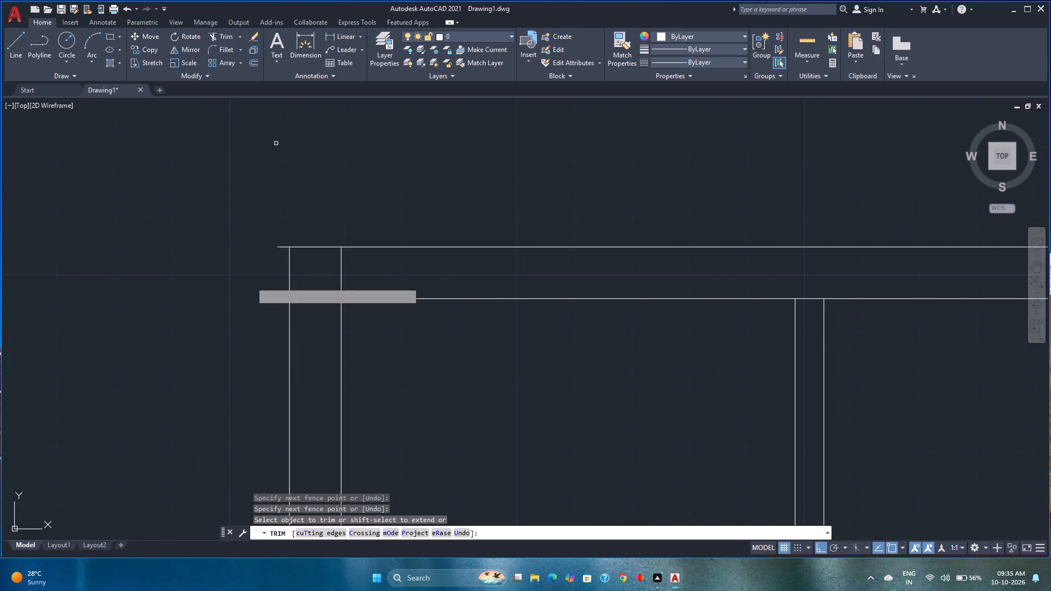
click(280, 229)
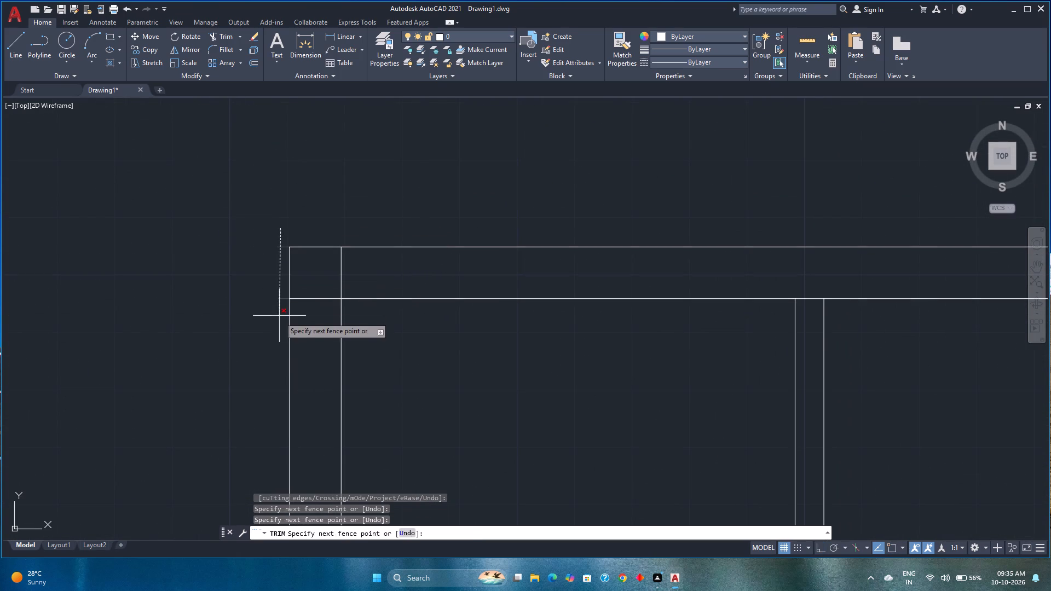
click(279, 317)
drag(312, 313, 359, 274)
scroll(358, 274, down, 1)
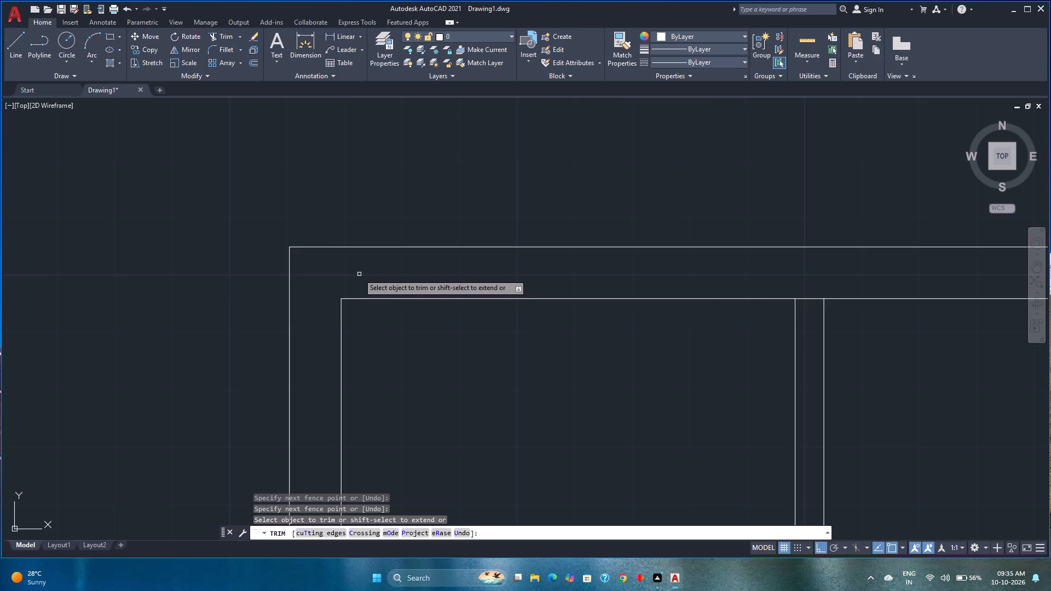
Trim the north wall's inner line across the tops of the northwest block's two interior partitions.
middle_drag(353, 273, 146, 257)
scroll(430, 269, up, 2)
click(434, 267)
click(438, 334)
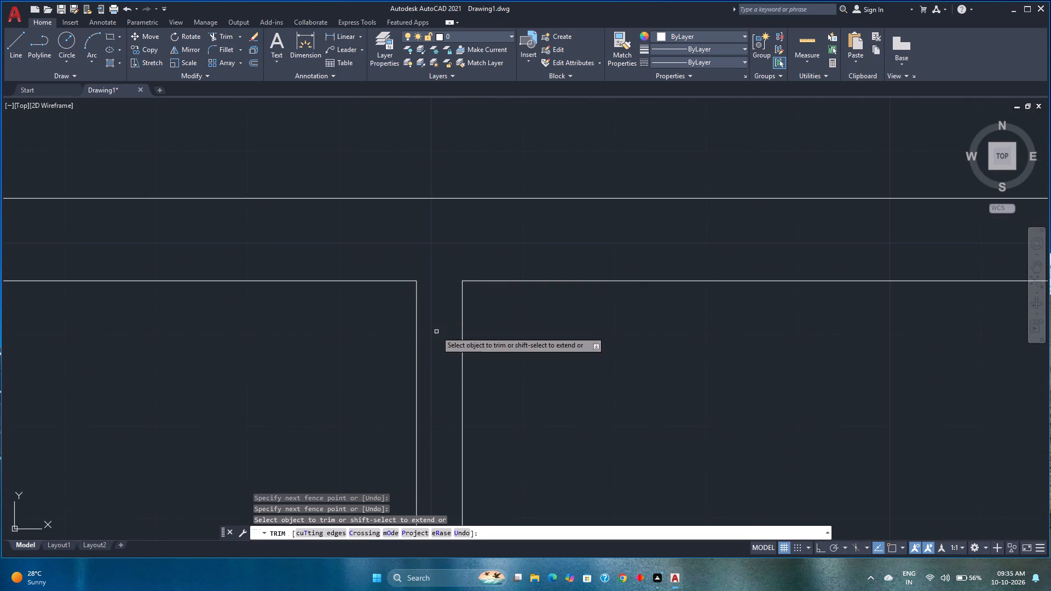
scroll(430, 316, down, 3)
scroll(501, 316, down, 2)
middle_drag(501, 316, 222, 250)
scroll(306, 258, up, 2)
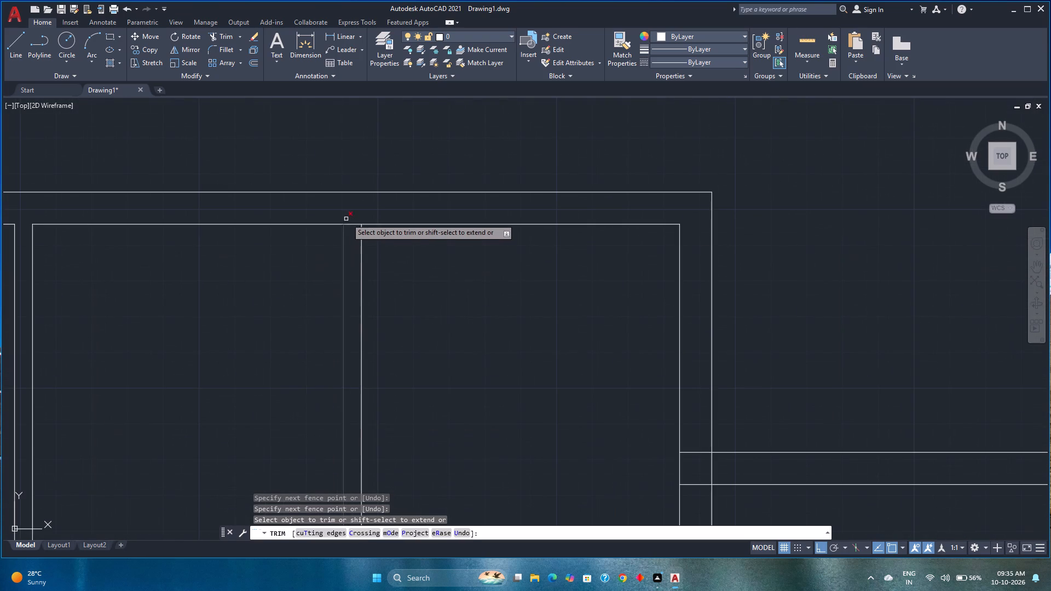
click(350, 216)
click(357, 240)
scroll(348, 237, down, 2)
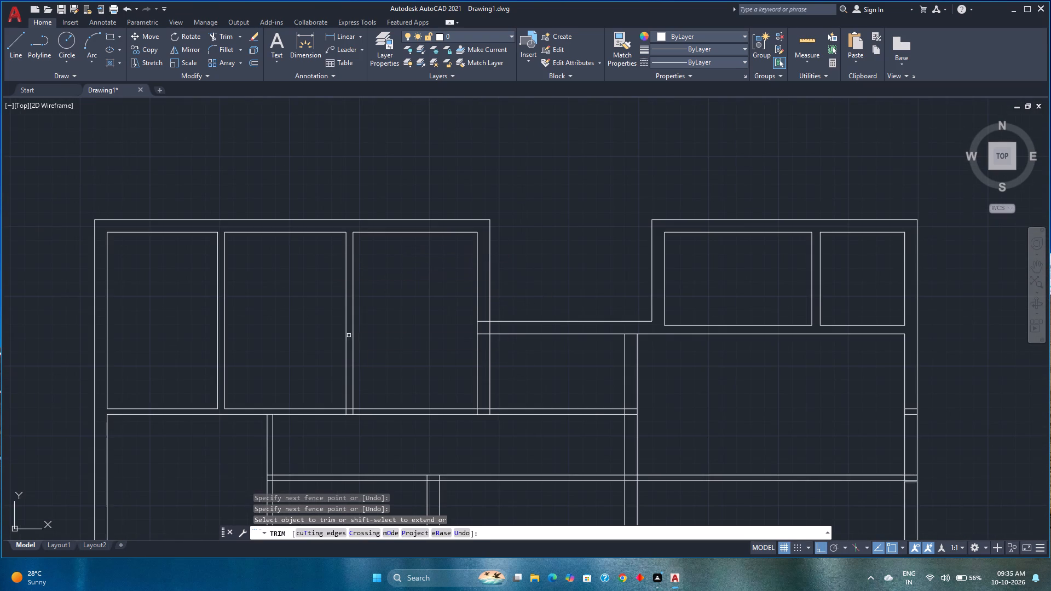
Trim the lines crossing inside the junction of the northwest block's east wall and the recessed north wall.
scroll(472, 326, up, 3)
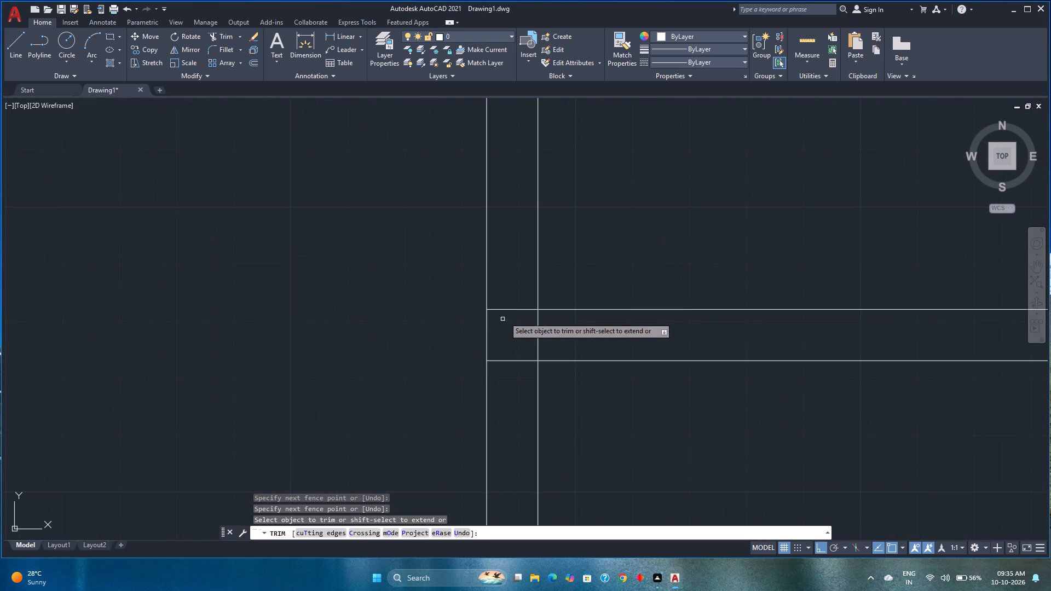
drag(519, 298, 510, 375)
scroll(507, 373, down, 1)
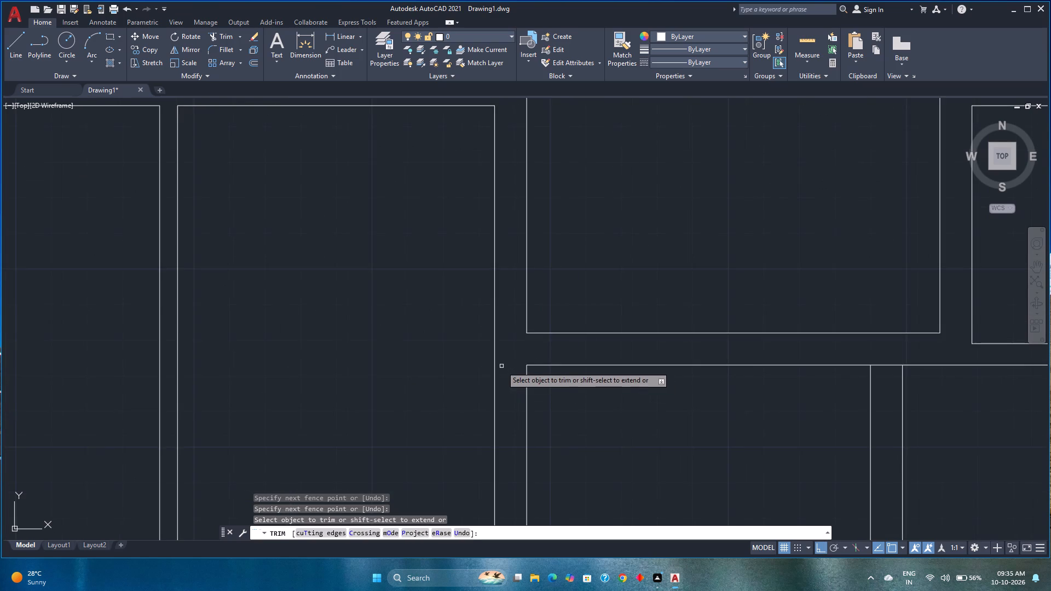
Trim away the eastern double-line partition between the corridor's south wall and the main block's south wall.
scroll(501, 366, down, 6)
middle_drag(493, 442, 432, 335)
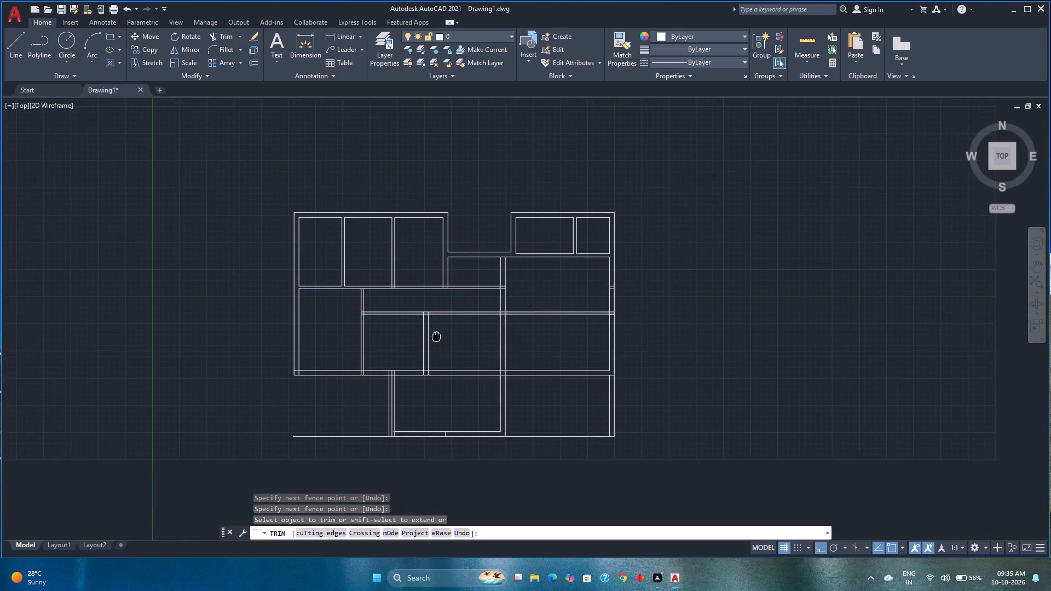
middle_drag(432, 335, 406, 335)
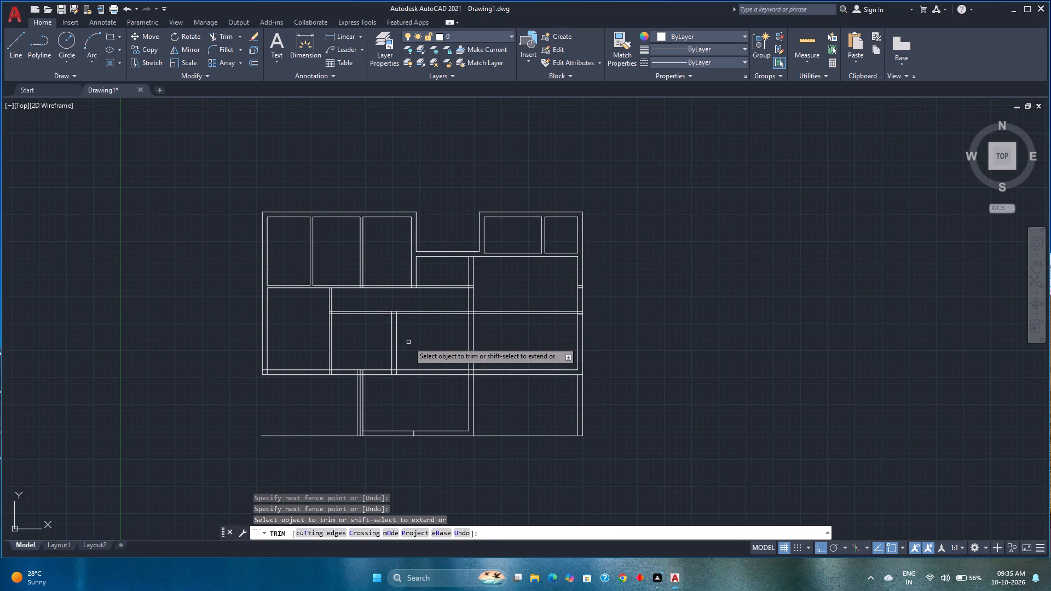
click(435, 352)
click(519, 339)
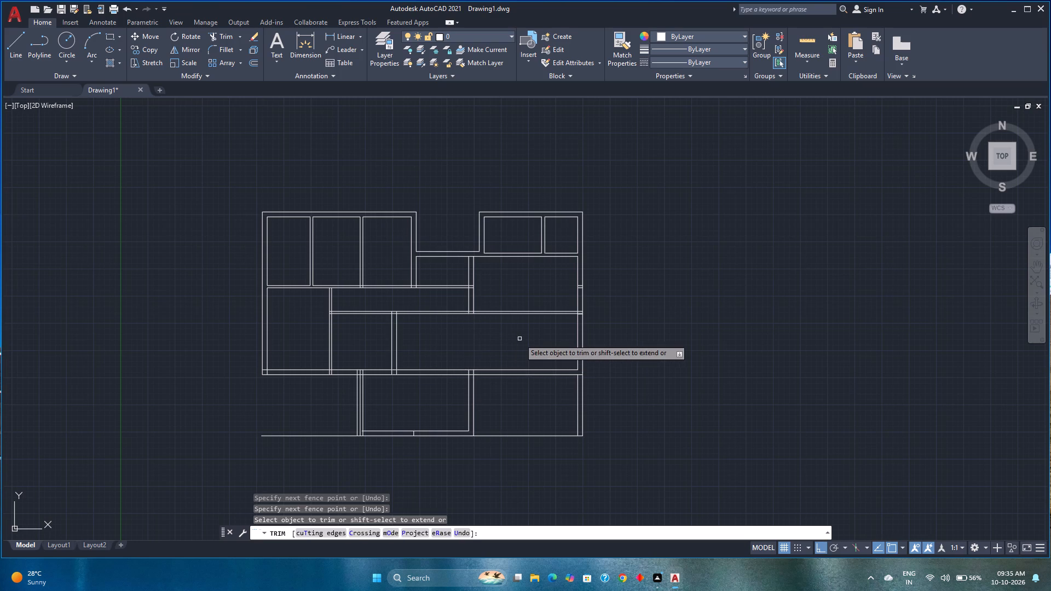
Trim the horizontal stubs inside the east wall and the leftover line where the corridor's south wall meets it.
middle_drag(518, 339, 441, 347)
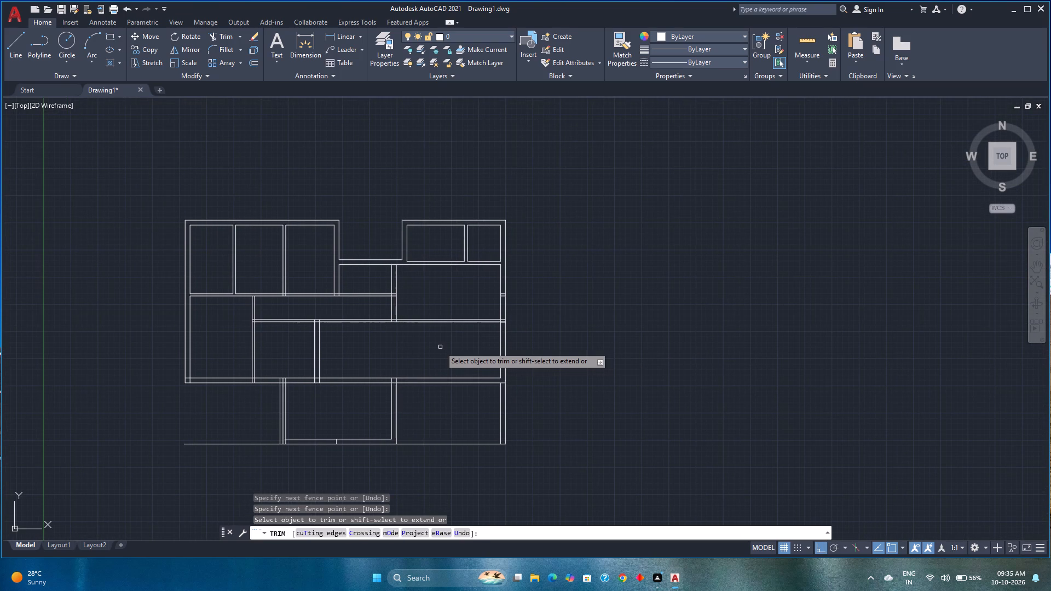
scroll(513, 257, down, 1)
scroll(513, 257, up, 6)
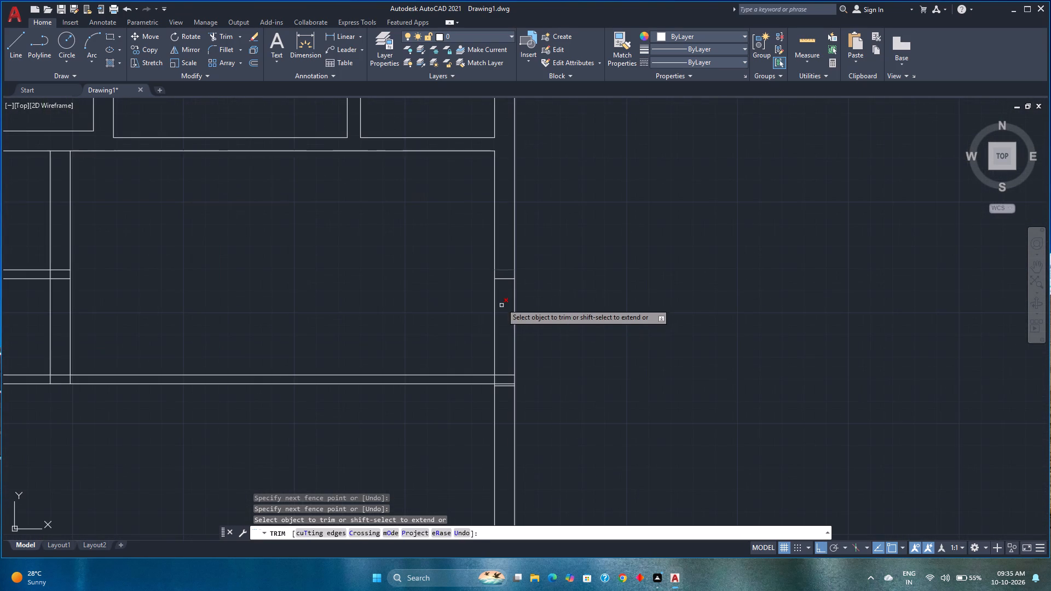
click(505, 264)
click(509, 400)
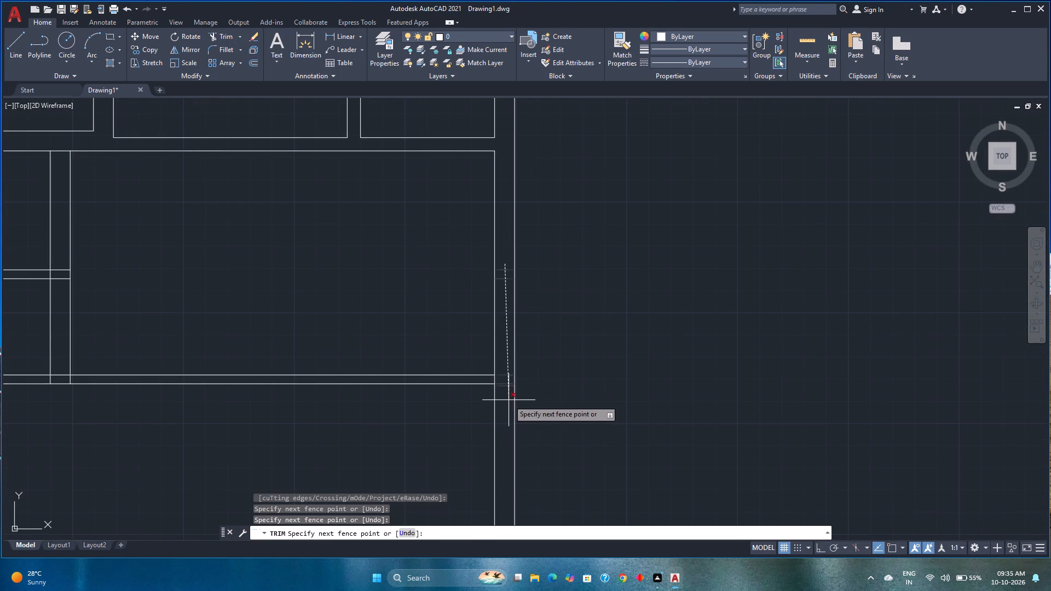
scroll(496, 380, up, 3)
click(496, 379)
click(464, 379)
scroll(464, 379, down, 5)
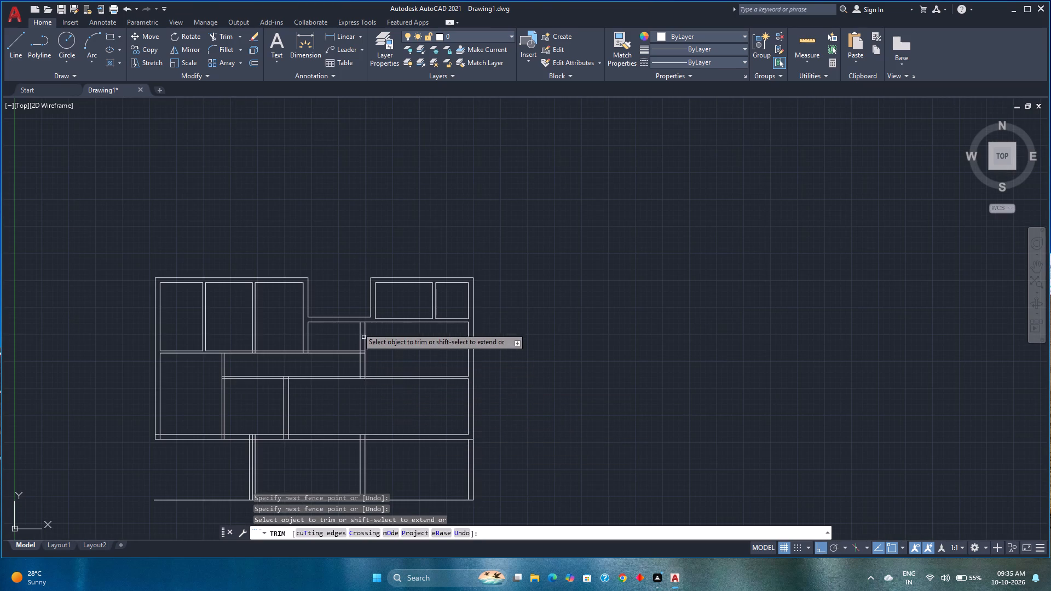
Trim the corridor's two north wall lines between the northwest block's east wall and the double-line partition east of it.
click(336, 340)
click(340, 362)
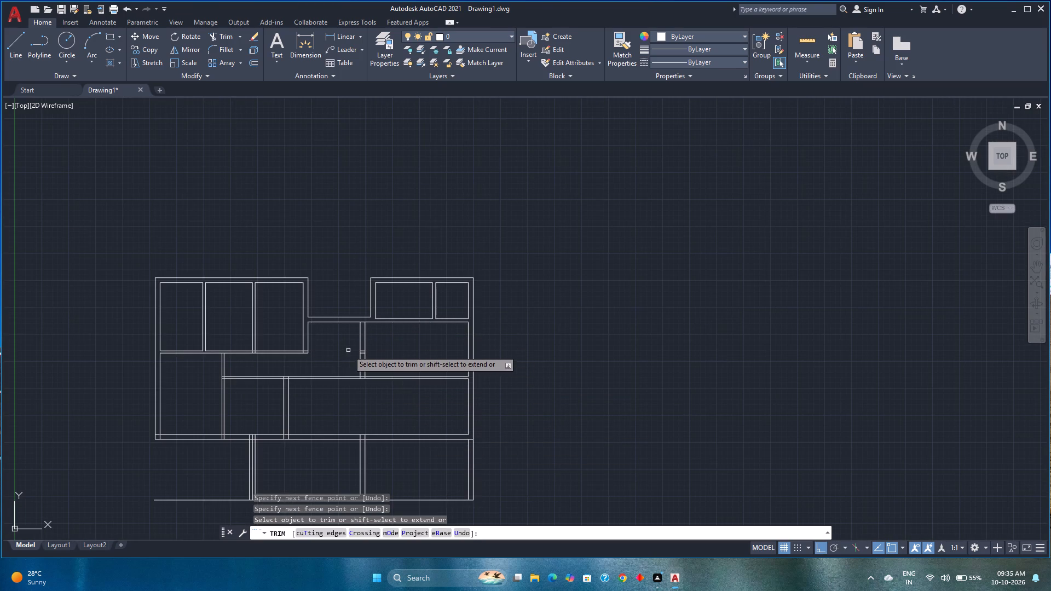
Trim the lines crossing inside the northwest block's southeast corner to leave a clean double-line corner.
scroll(314, 350, up, 9)
drag(253, 342, 239, 359)
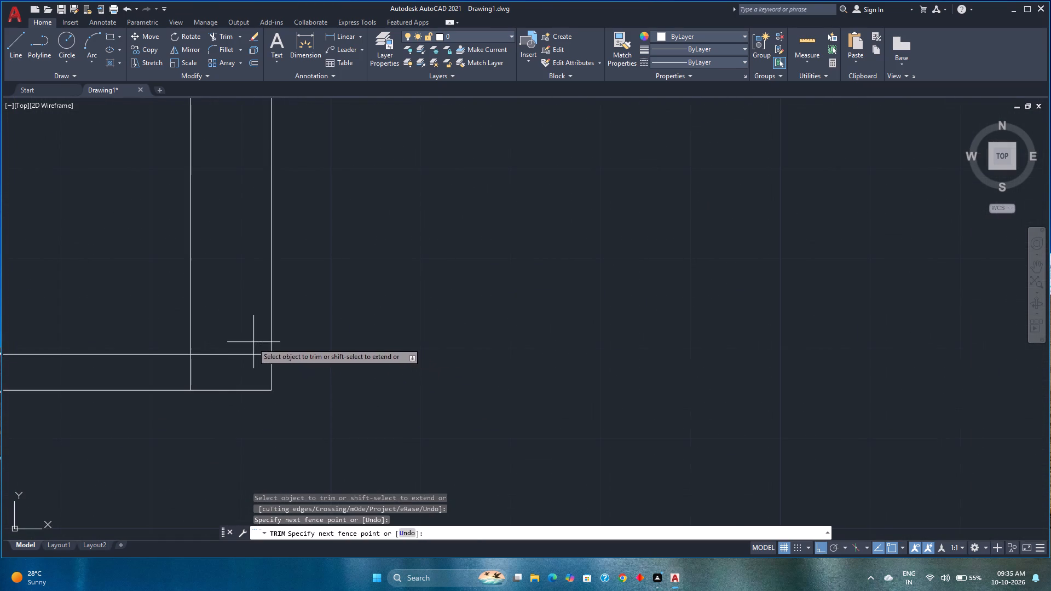
drag(239, 359, 181, 374)
scroll(181, 374, down, 4)
middle_drag(187, 391, 374, 403)
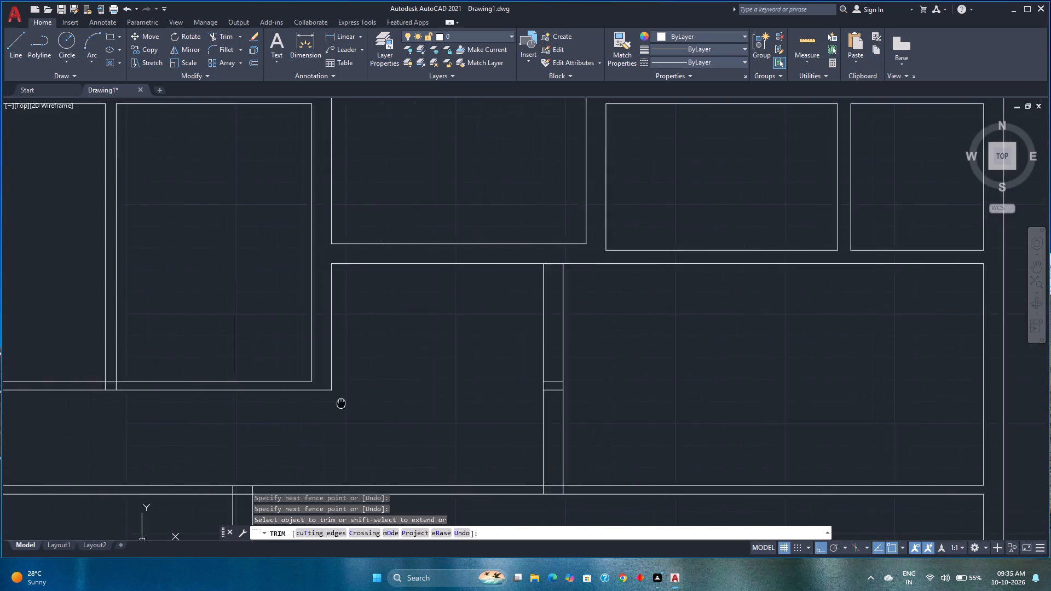
Trim the northwest block's south wall junctions with its eastern room partition above and the corridor's west partition below.
middle_drag(374, 403, 659, 390)
scroll(434, 372, up, 5)
drag(503, 349, 503, 351)
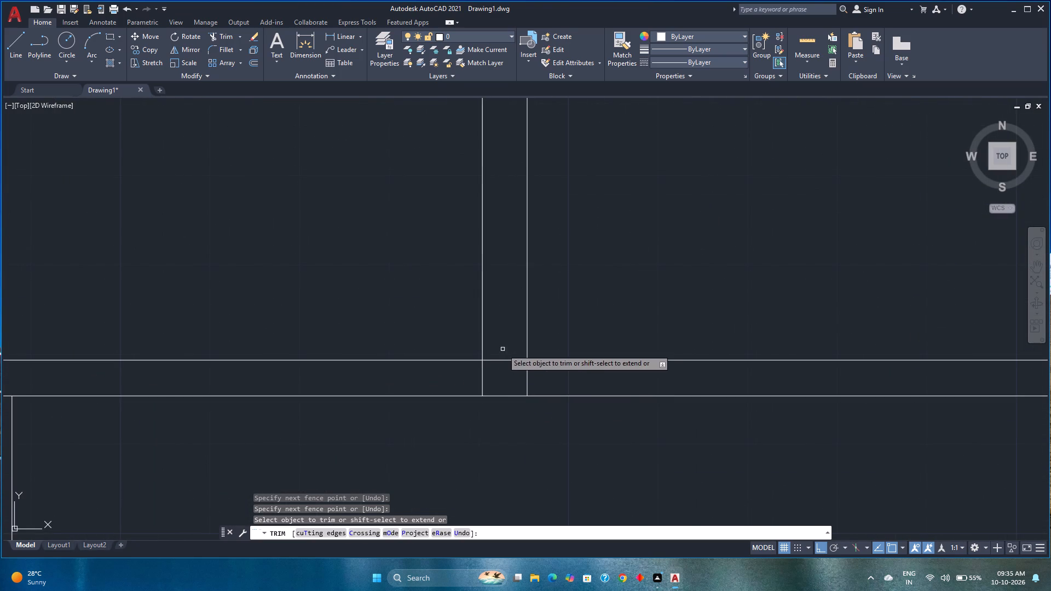
drag(503, 351, 466, 379)
drag(498, 374, 569, 376)
scroll(569, 376, down, 3)
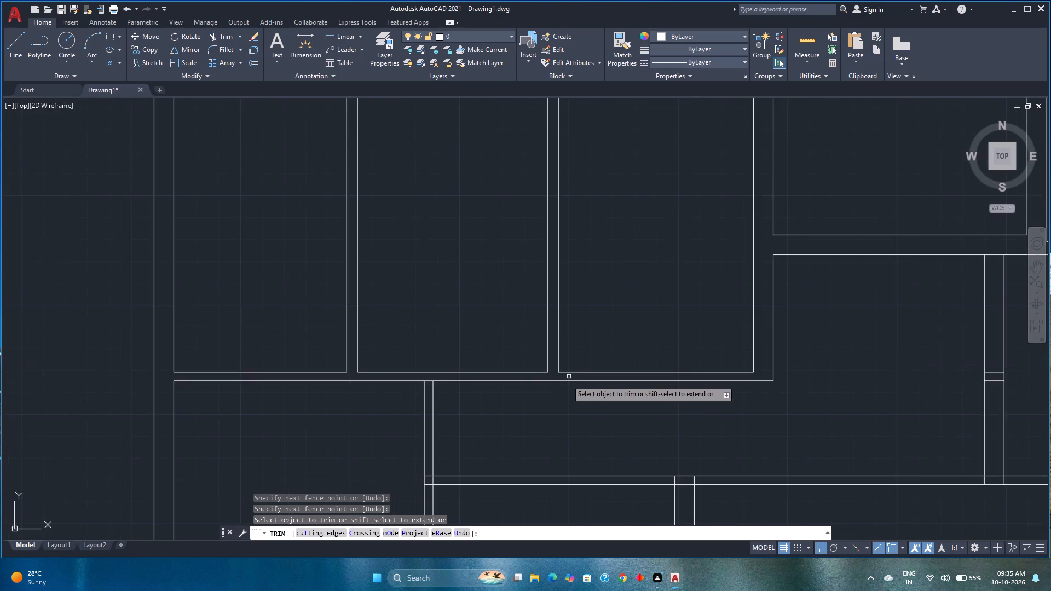
scroll(546, 409, down, 3)
scroll(505, 401, up, 8)
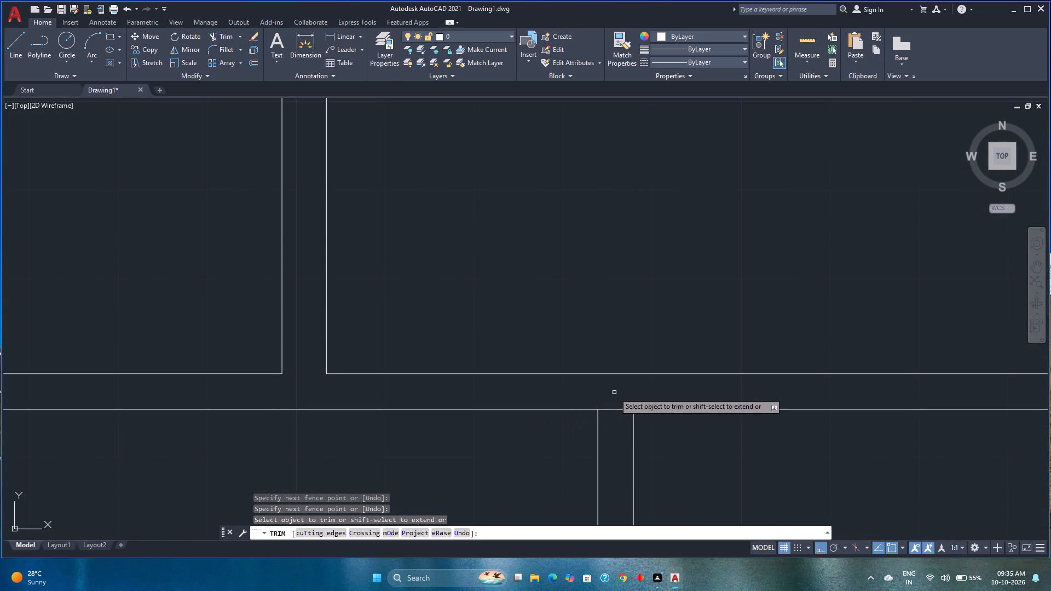
click(614, 392)
click(616, 424)
Trim the corridor's south wall where it meets the corridor's west partition and the partition between the two rooms below.
scroll(615, 424, down, 4)
scroll(678, 443, down, 1)
middle_drag(674, 443, 493, 334)
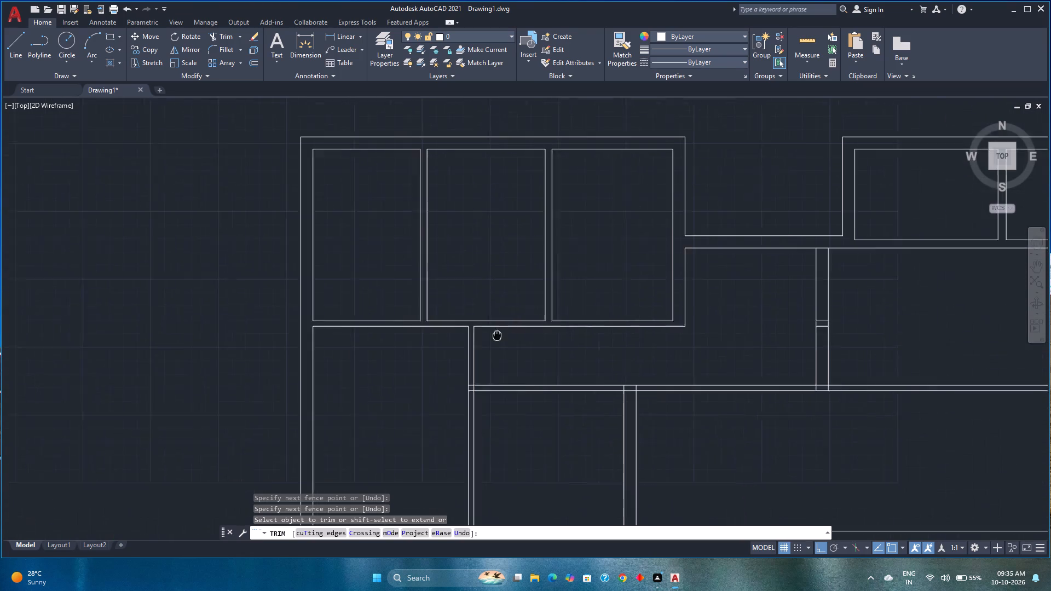
middle_drag(493, 334, 493, 334)
scroll(464, 399, up, 3)
scroll(431, 344, up, 2)
drag(425, 275, 417, 363)
scroll(417, 363, down, 8)
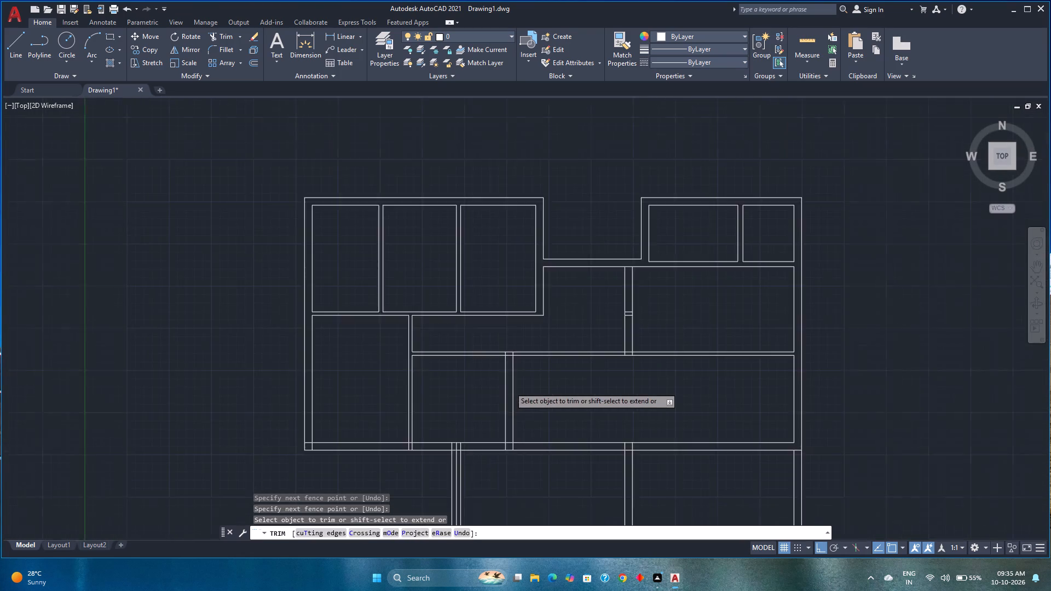
scroll(515, 387, up, 7)
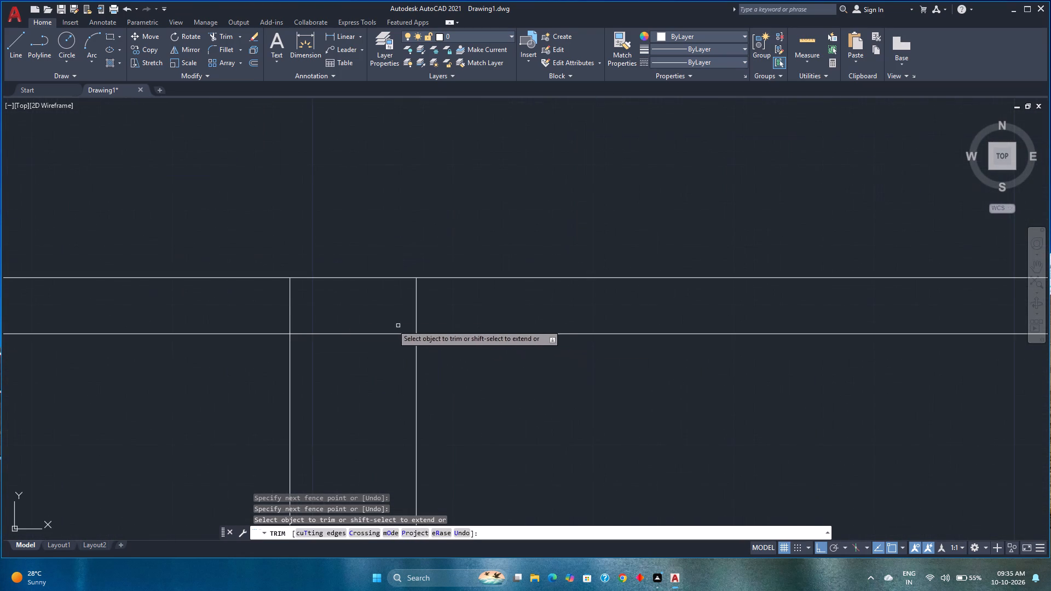
drag(278, 317, 451, 318)
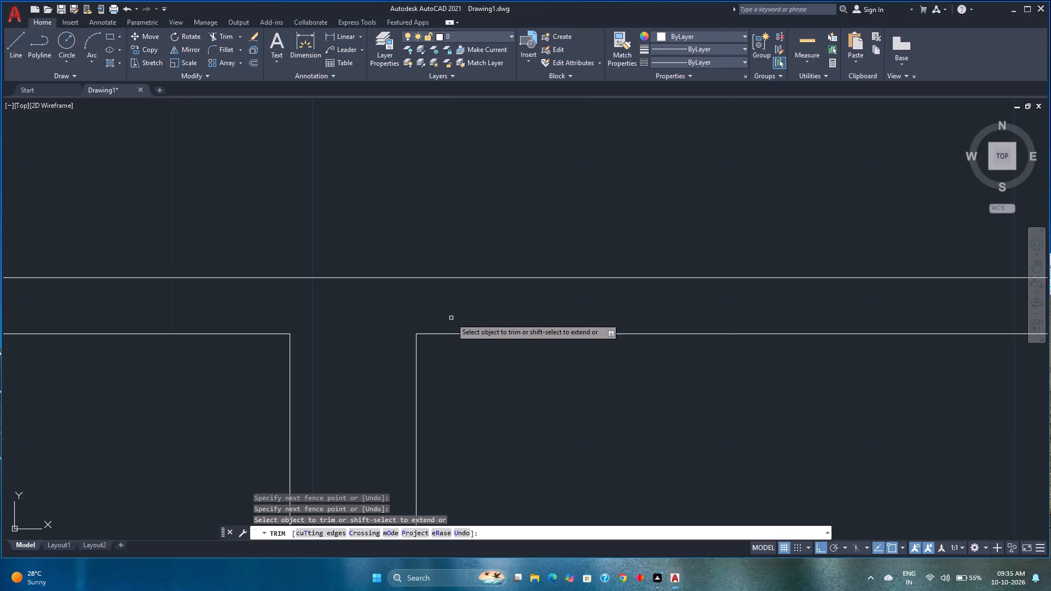
scroll(390, 369, down, 7)
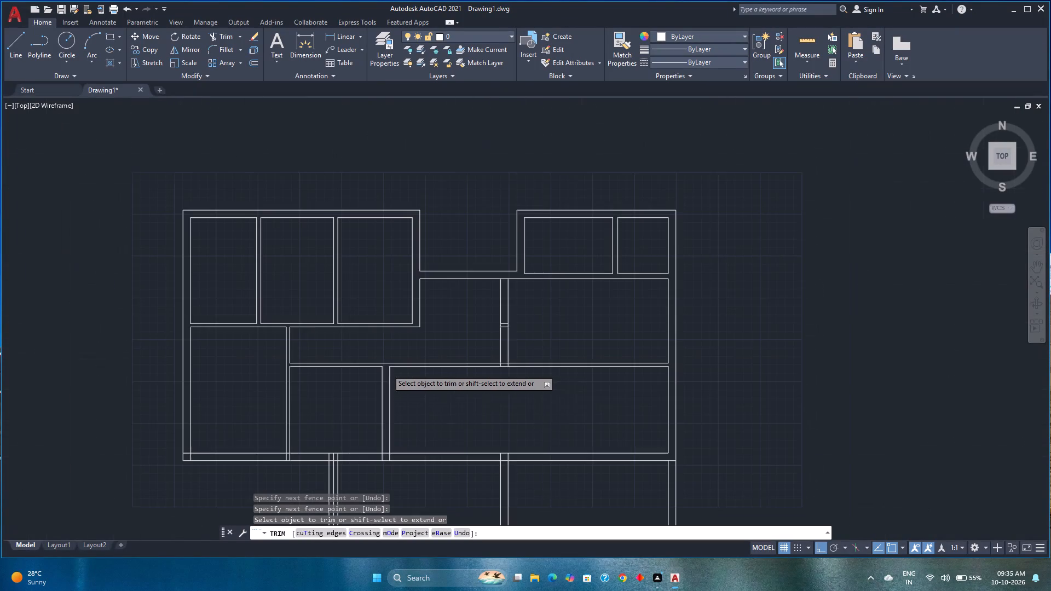
Trim away the south boundary line on both sides of the projecting south room and the double-line east wall below the main block.
middle_drag(445, 395, 377, 352)
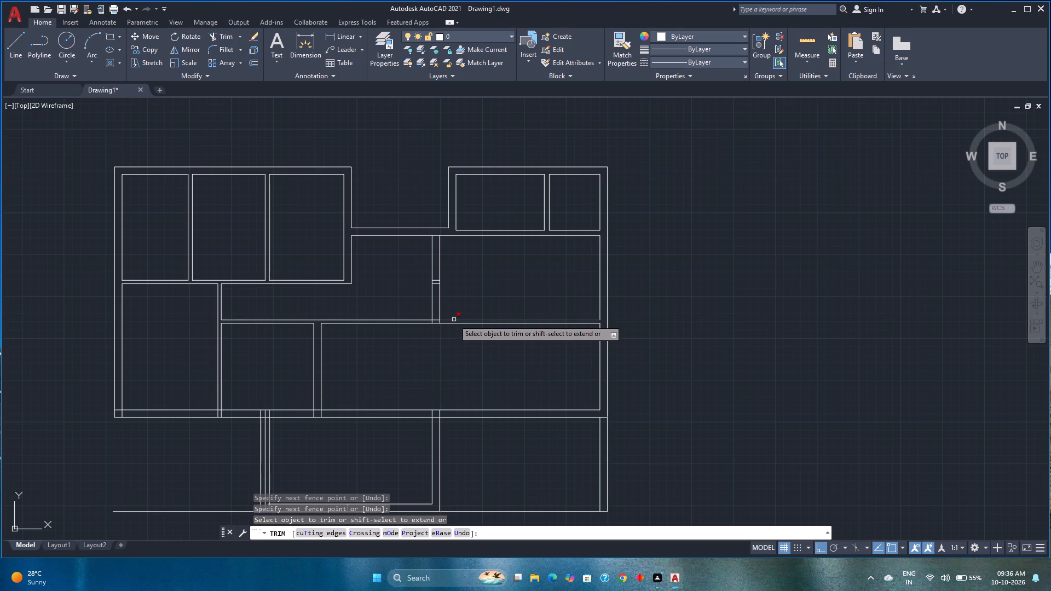
middle_drag(396, 369, 316, 339)
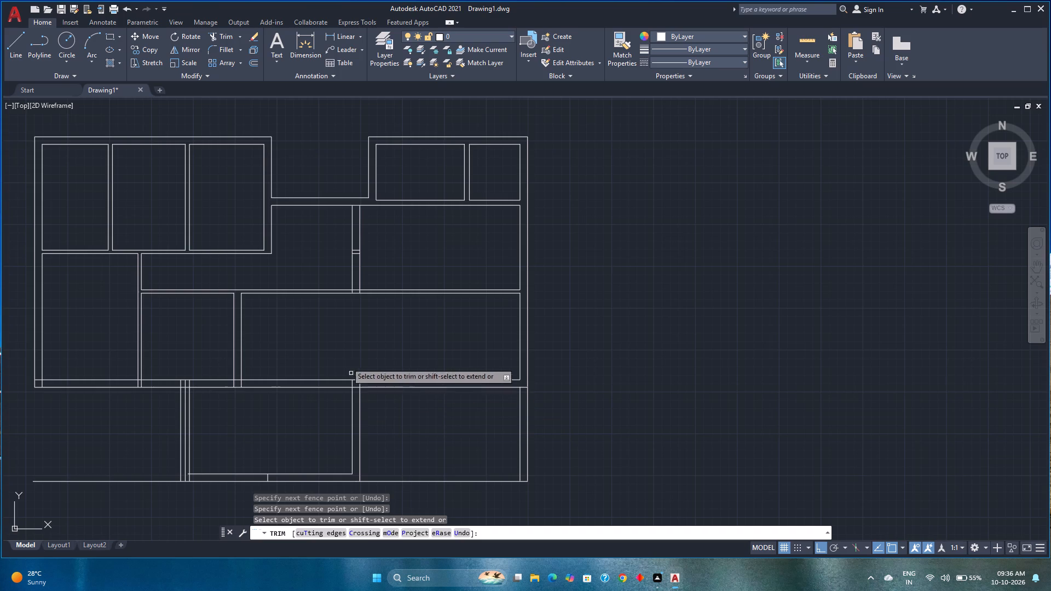
scroll(363, 345, down, 1)
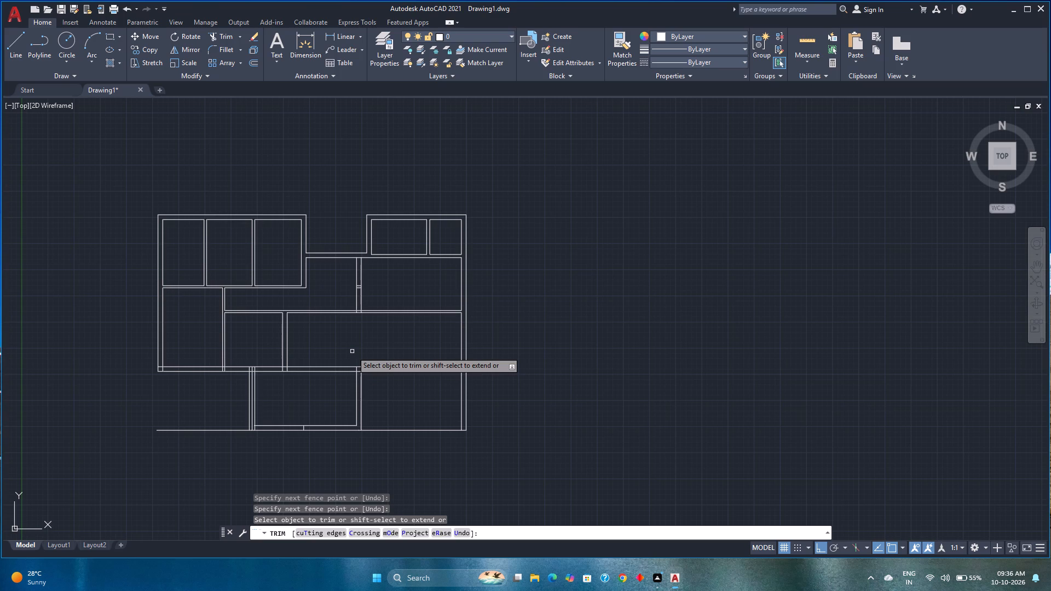
click(206, 409)
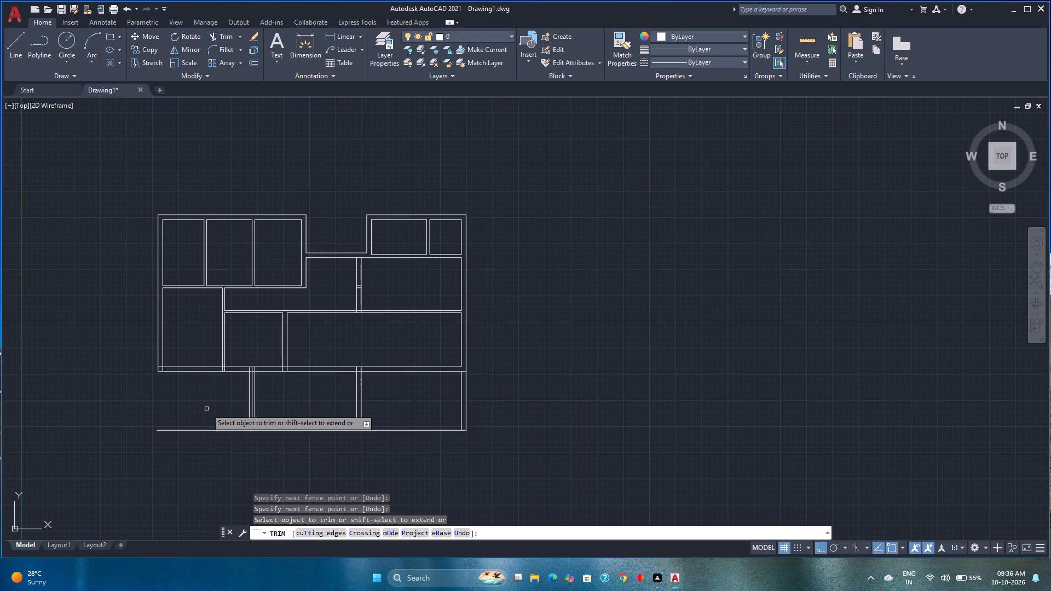
click(203, 444)
click(403, 406)
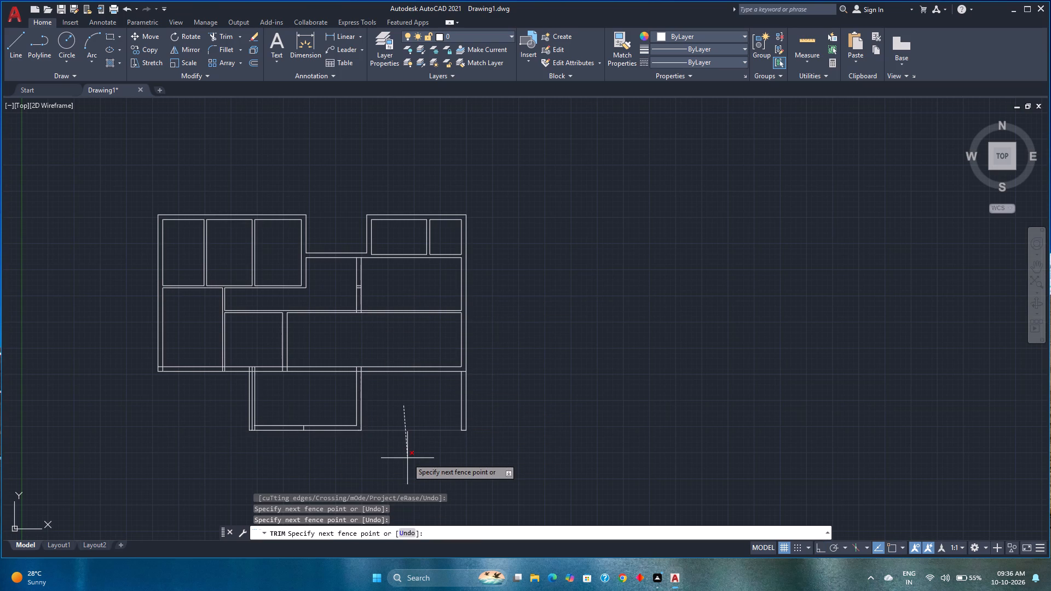
click(407, 458)
click(430, 403)
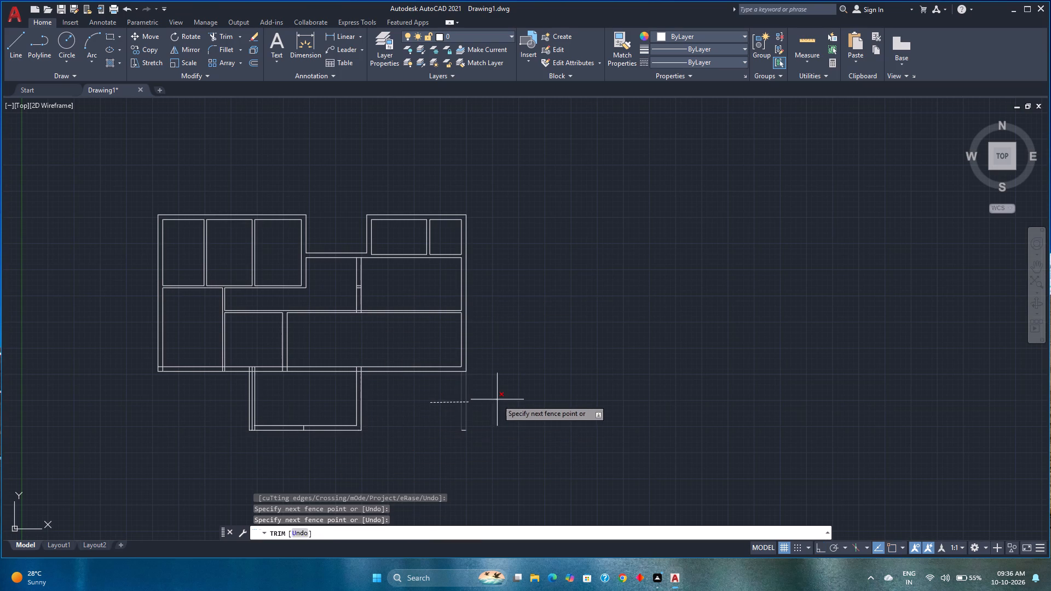
click(498, 399)
click(459, 415)
click(464, 438)
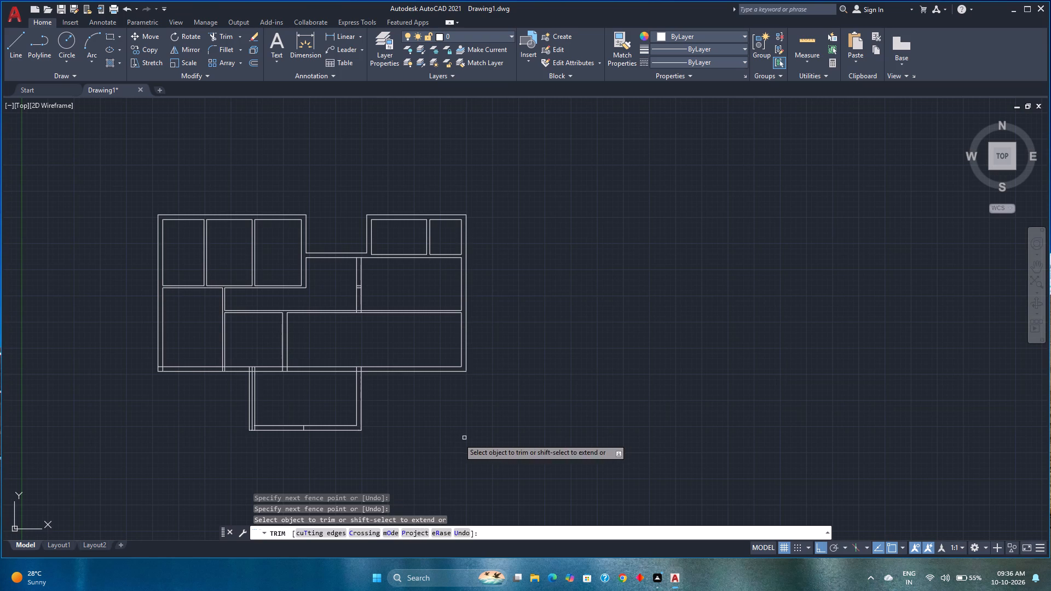
Trim the extra middle line inside the projecting south room's west wall, below the main block's south wall.
scroll(249, 408, up, 3)
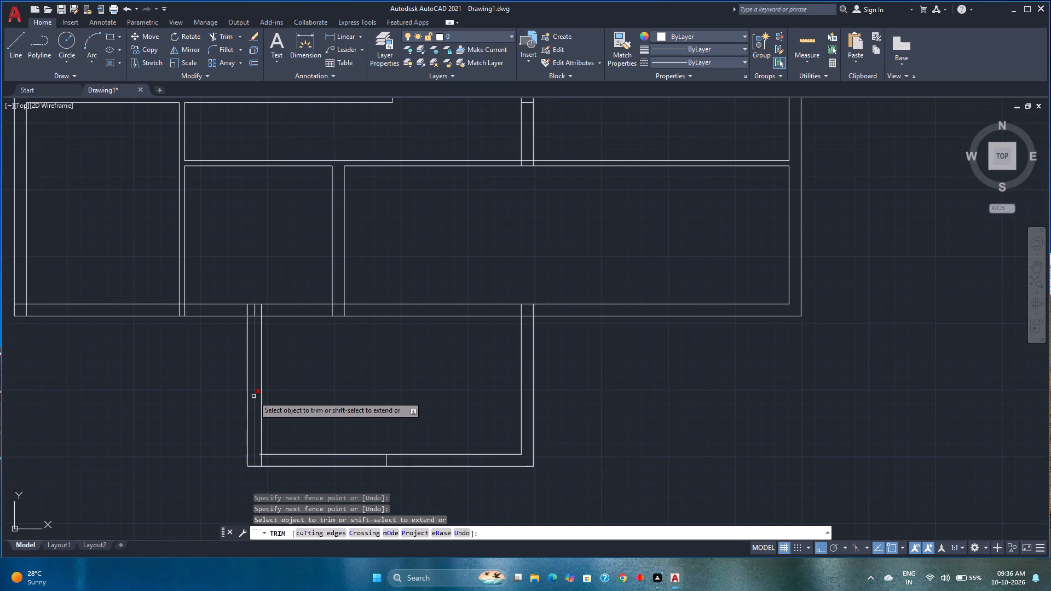
click(253, 396)
scroll(259, 456, up, 5)
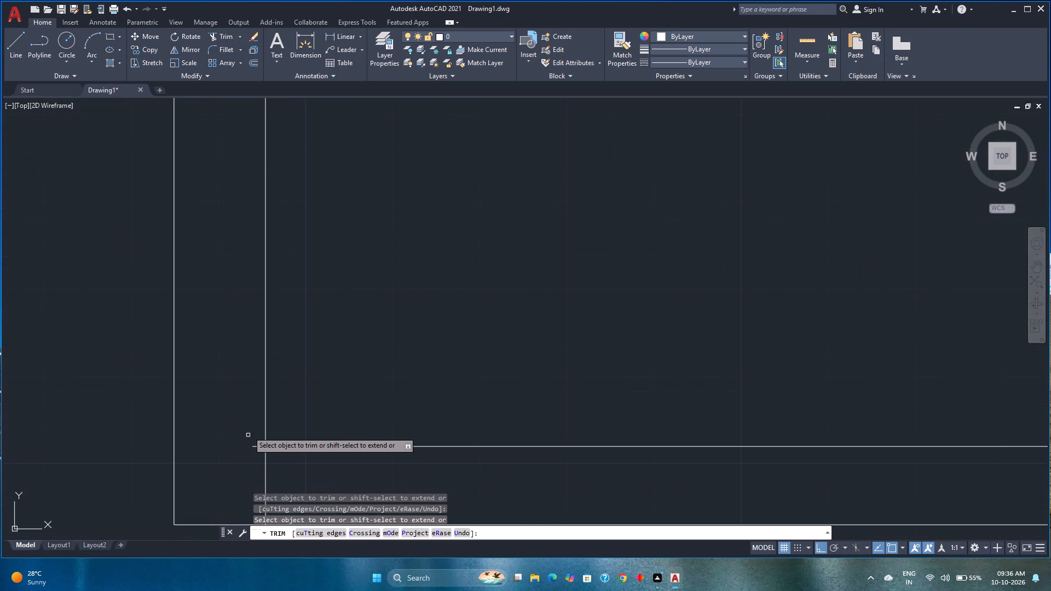
Quick-measure the projecting south room's interior and surrounding wall lines.
middle_drag(248, 423, 376, 390)
scroll(376, 390, down, 3)
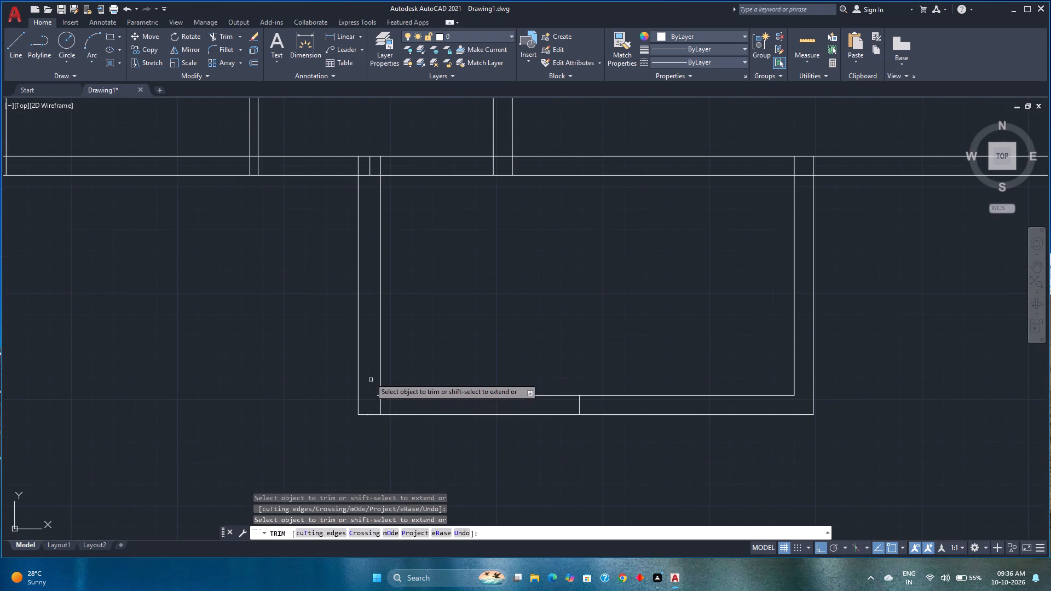
click(804, 41)
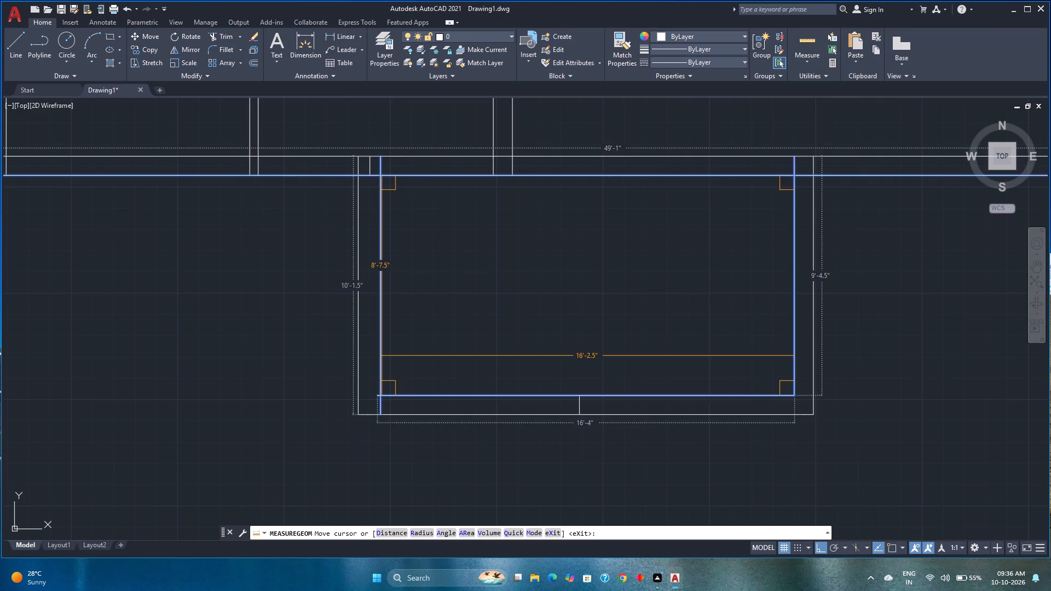
key(Escape)
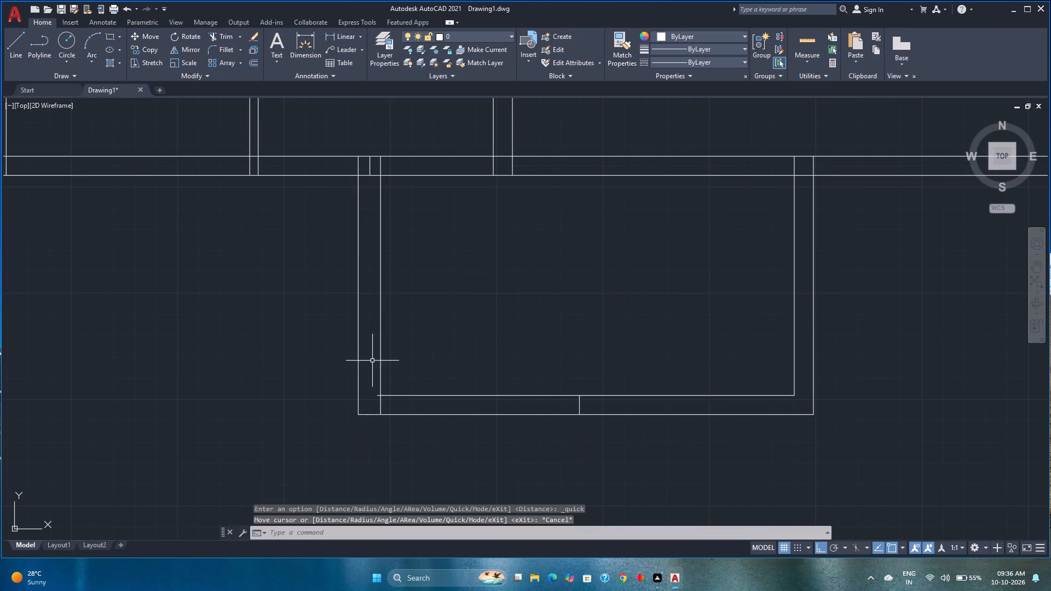
Move the projecting south room's inner west wall line 1.5" west to the end of the inner south wall line.
scroll(433, 338, down, 1)
middle_drag(433, 338, 390, 394)
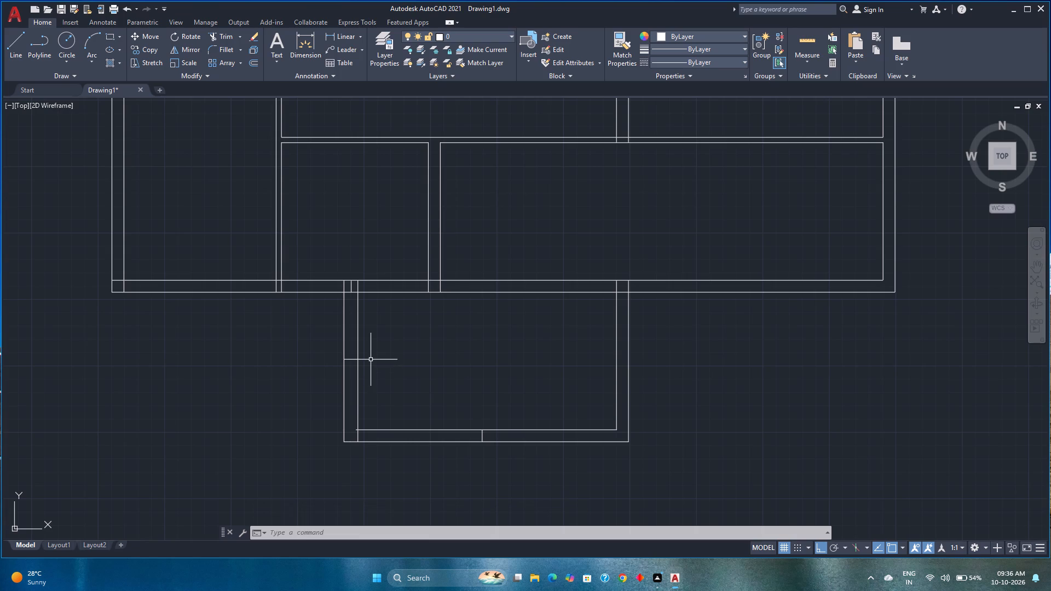
scroll(355, 362, up, 2)
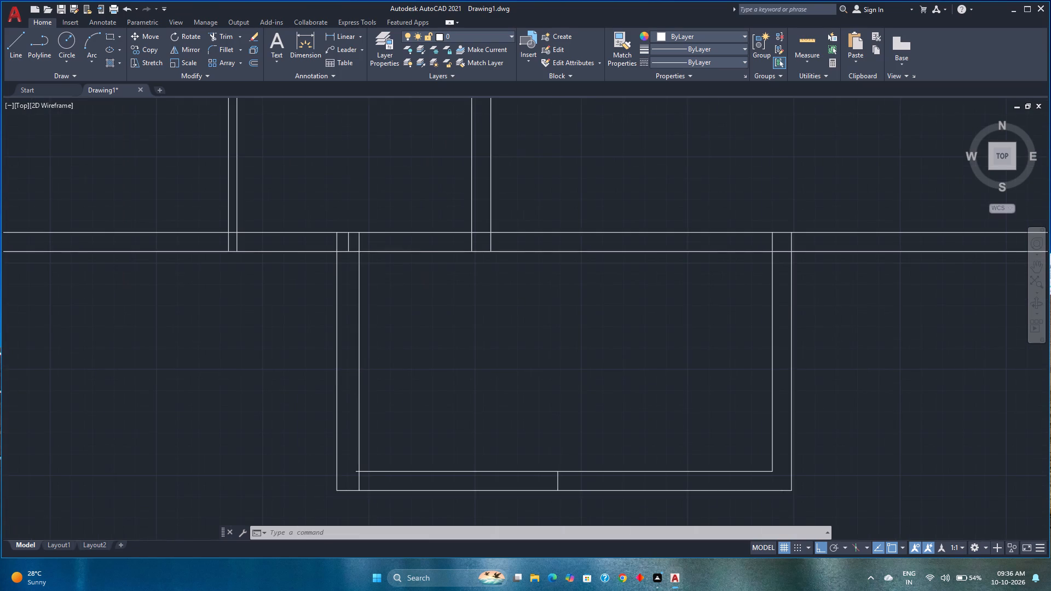
middle_drag(355, 362, 373, 270)
click(378, 275)
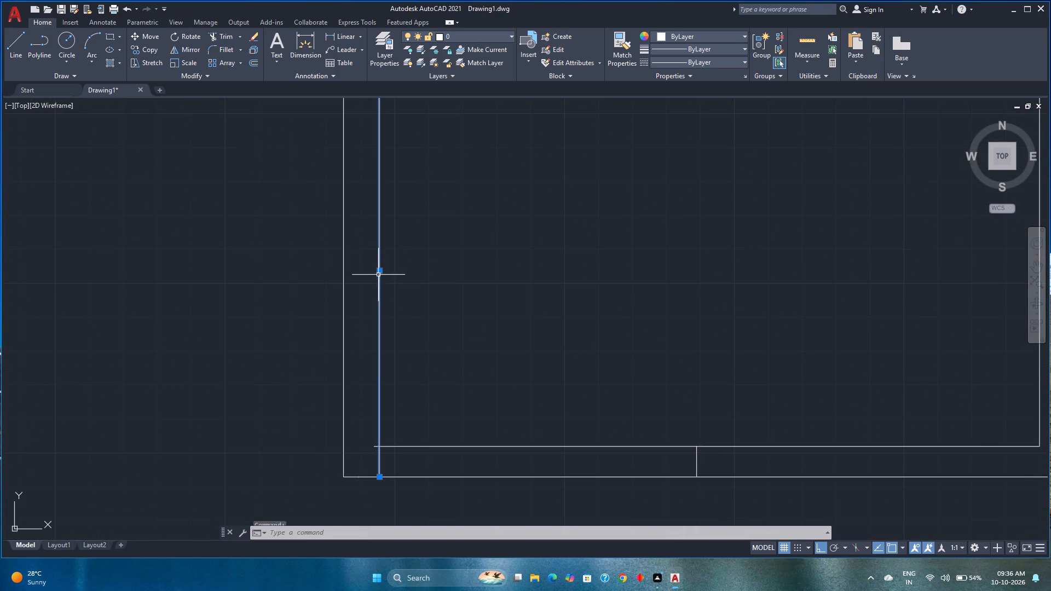
click(151, 38)
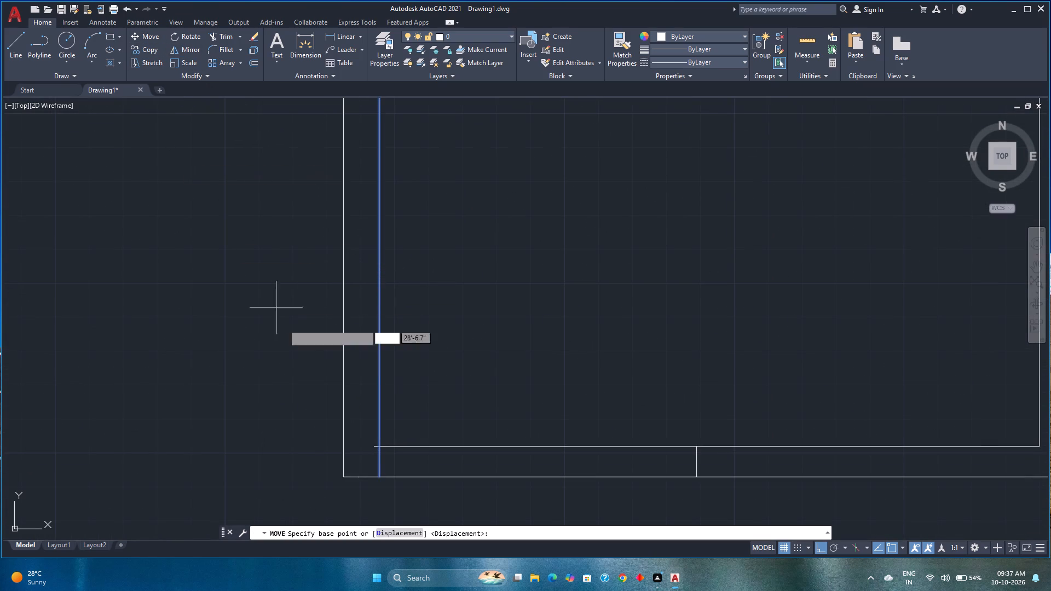
click(379, 447)
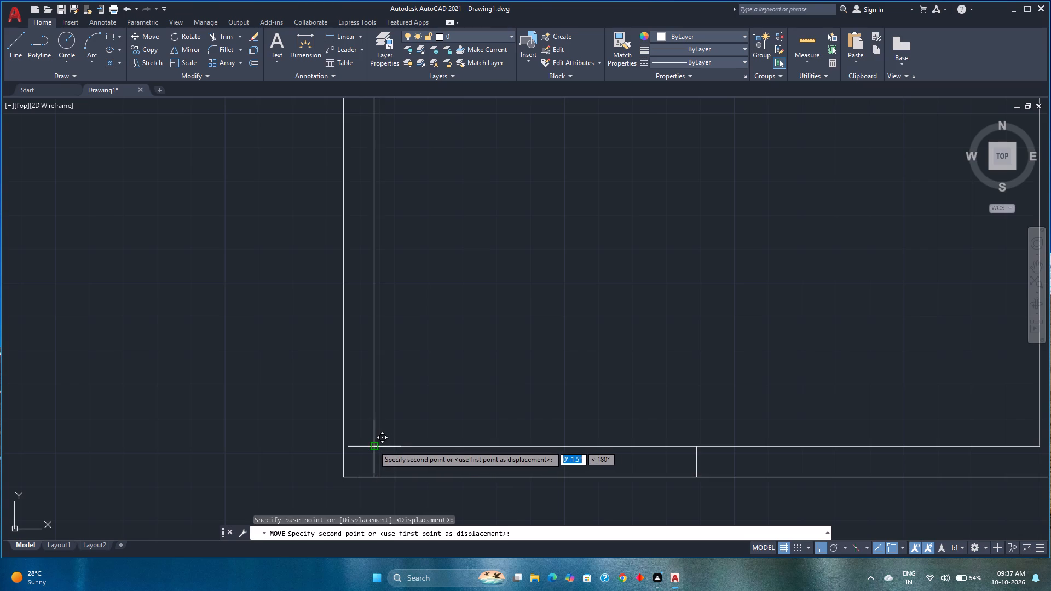
click(373, 445)
Trim the lines crossing the main block's south wall at the projecting room's west wall, opening the junction between them.
scroll(406, 402, down, 2)
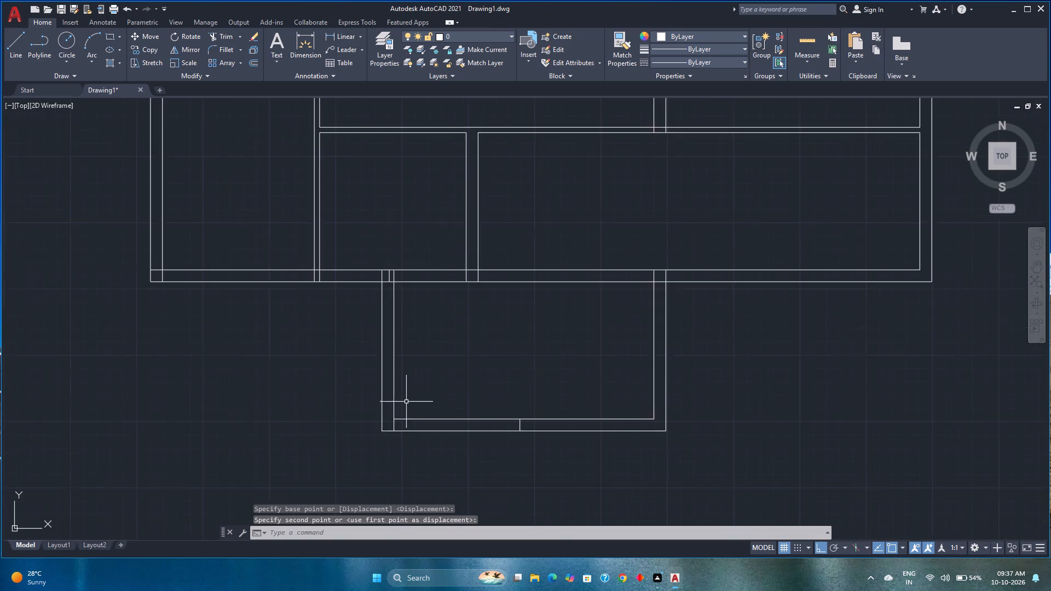
middle_drag(407, 402, 379, 452)
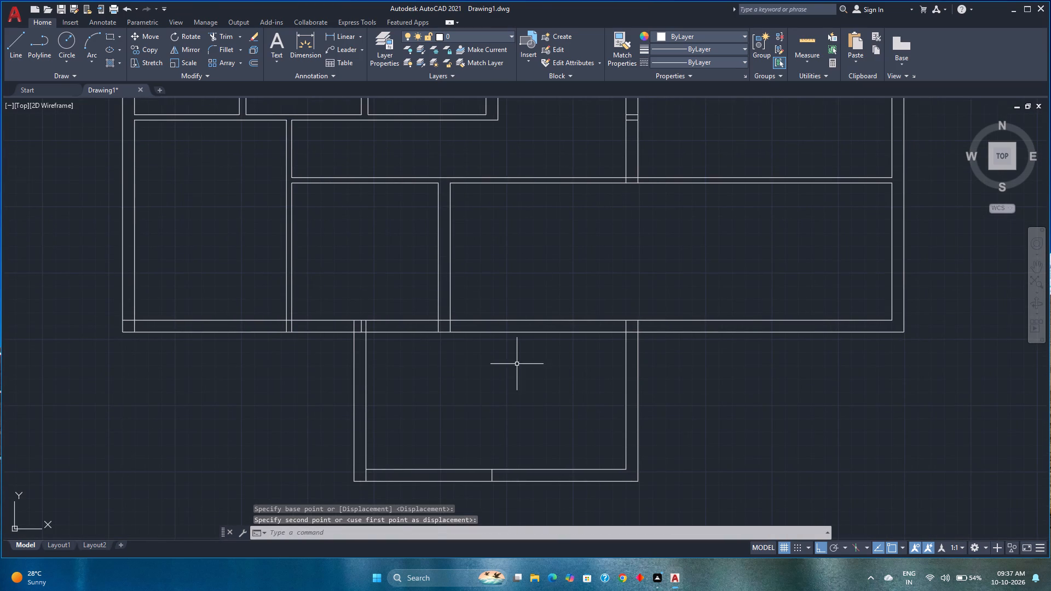
key(t)
key(r)
key(Return)
scroll(350, 335, up, 3)
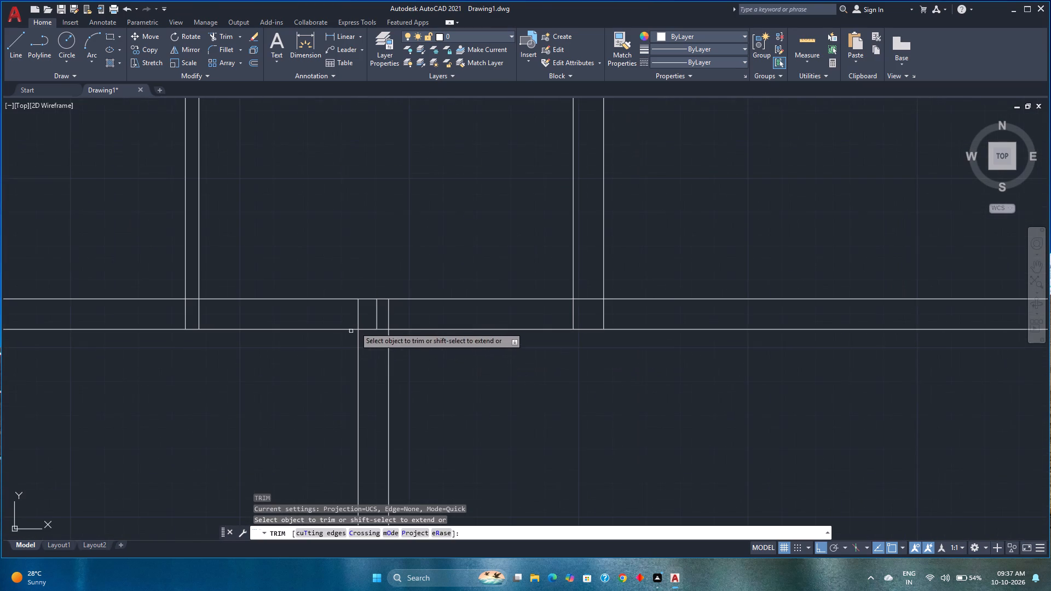
drag(371, 312, 347, 320)
click(375, 320)
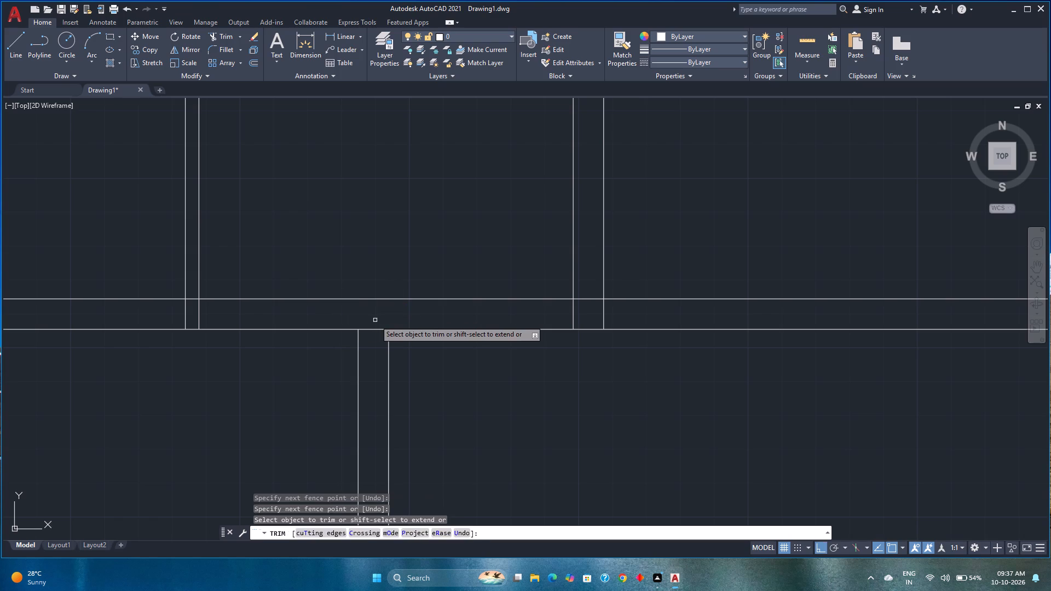
click(379, 347)
Trim the main block's south wall junctions with the two double-line partitions north of it, removing stubs and the inner line between them.
drag(167, 307, 255, 303)
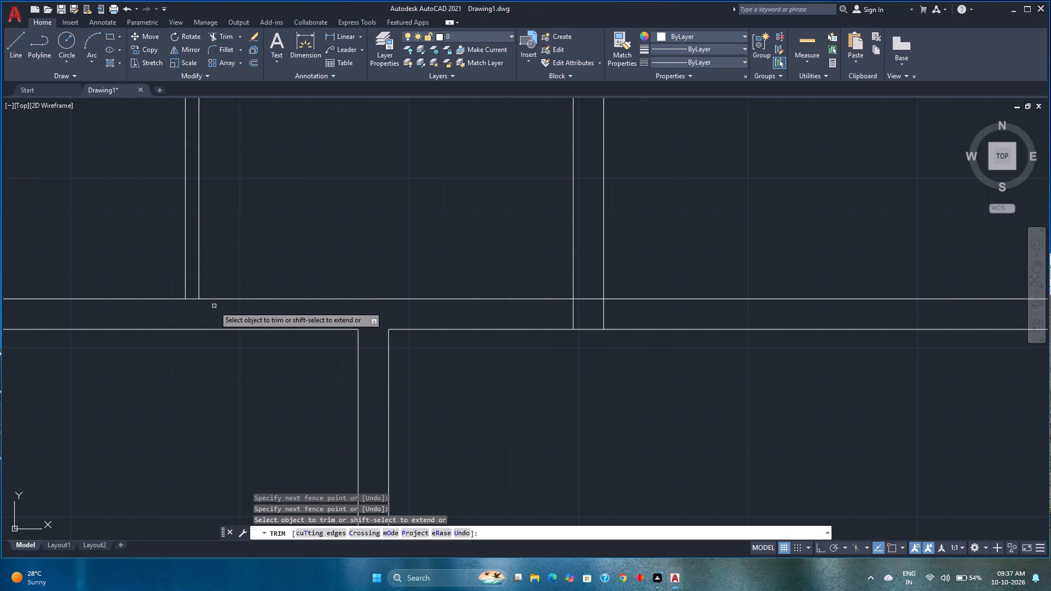
click(192, 293)
click(192, 302)
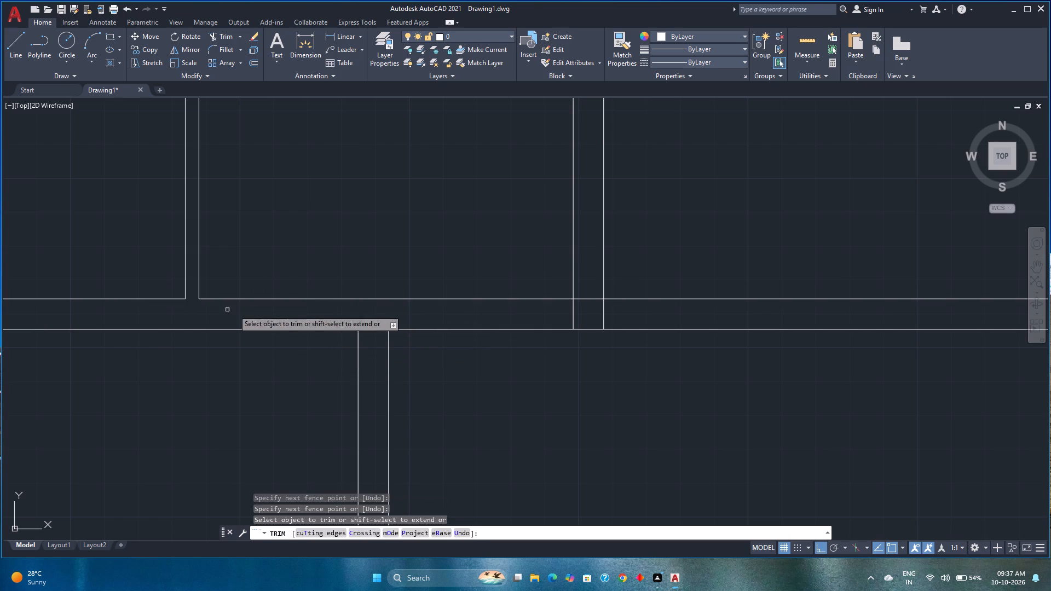
drag(588, 288, 590, 311)
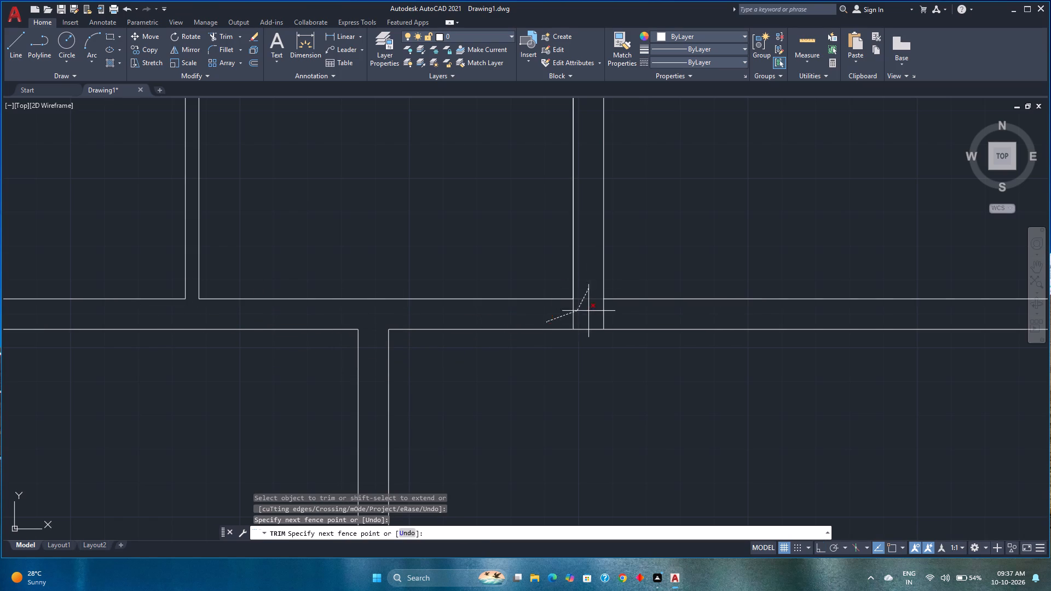
drag(590, 311, 610, 311)
Trim the inner wall lines crossing at the main block's southwest corner to leave a clean double-line corner.
scroll(476, 351, down, 3)
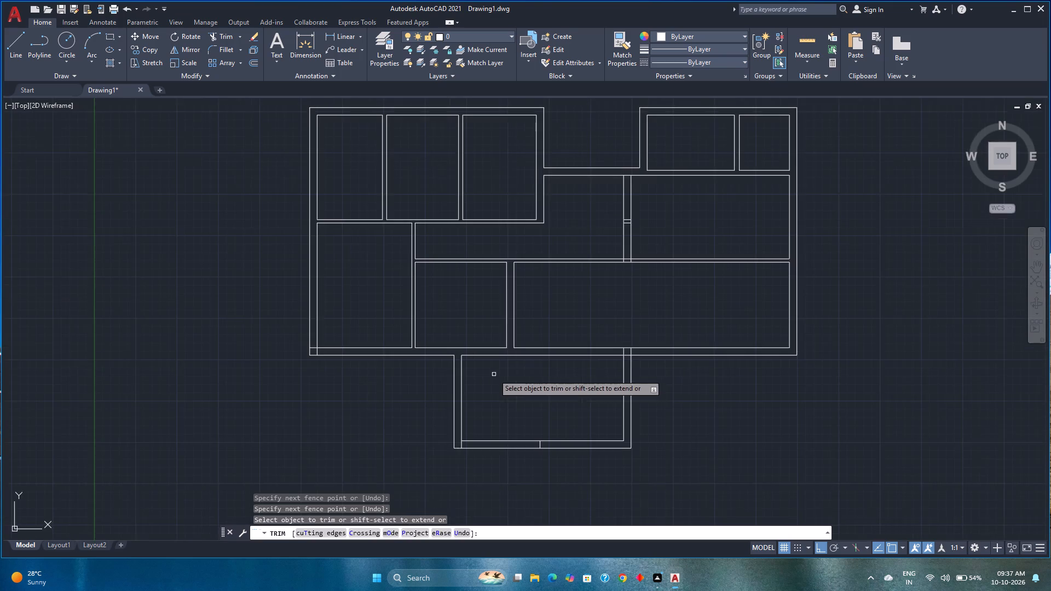
middle_drag(494, 374, 457, 386)
scroll(283, 364, up, 5)
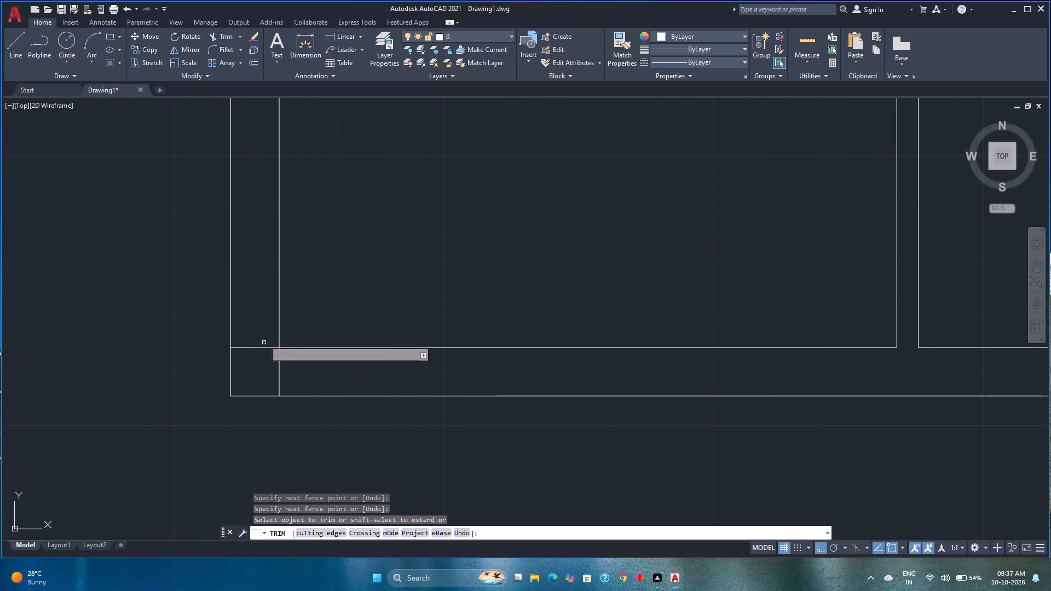
drag(261, 334, 327, 375)
Trim the inner line stub at the projecting south room's southwest corner and the short line crossing its south wall.
scroll(324, 375, down, 4)
middle_drag(415, 434, 282, 389)
scroll(353, 425, up, 7)
scroll(198, 353, down, 2)
middle_drag(200, 353, 251, 375)
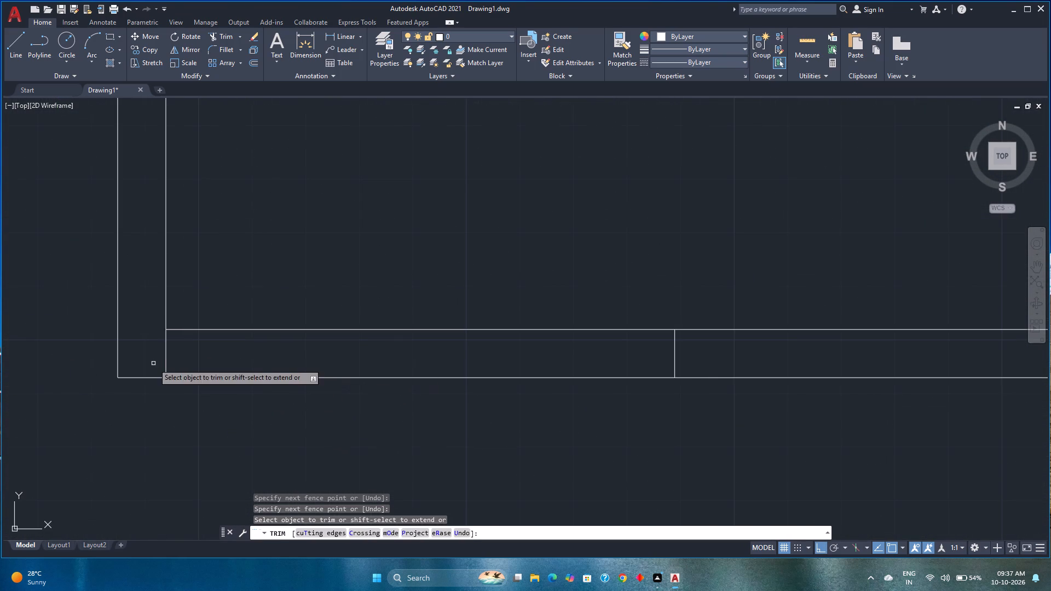
click(159, 358)
click(705, 358)
Trim the lines crossing the main block's south wall at the projecting room's east wall, opening the junction between them.
scroll(702, 359, down, 2)
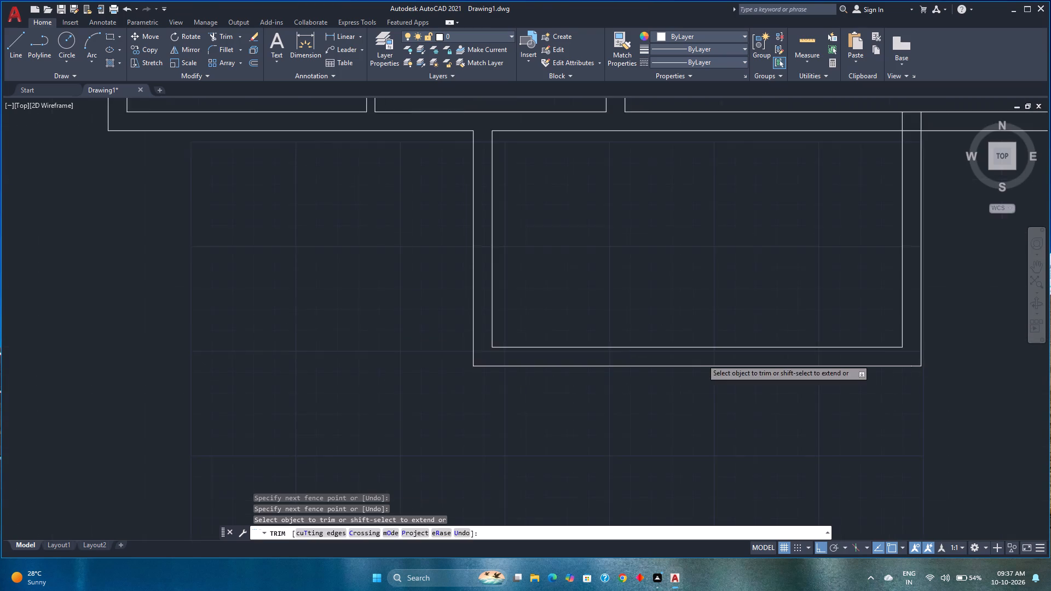
middle_drag(702, 359, 292, 503)
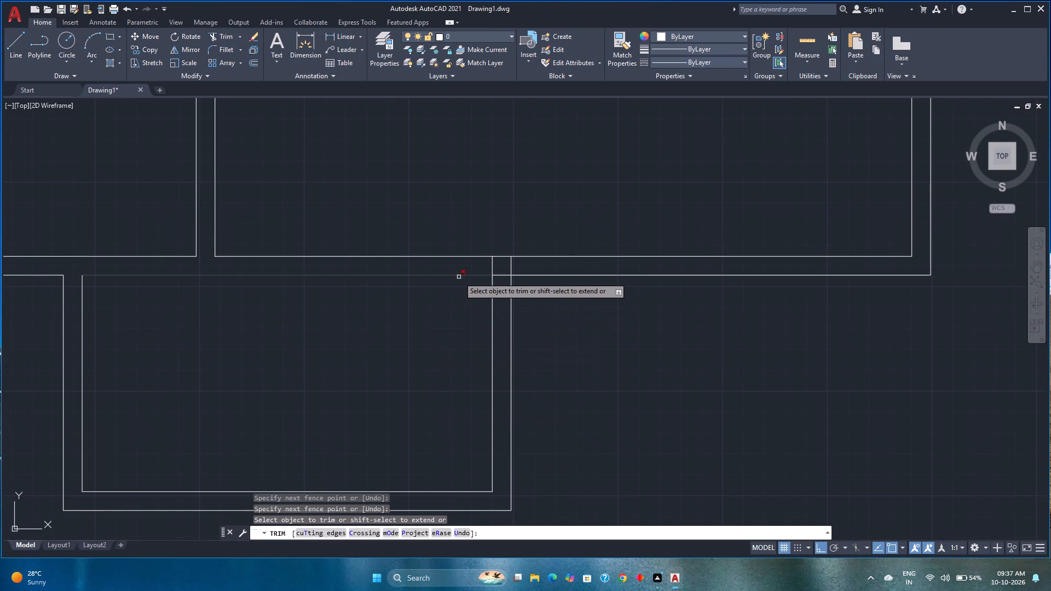
drag(487, 266, 501, 279)
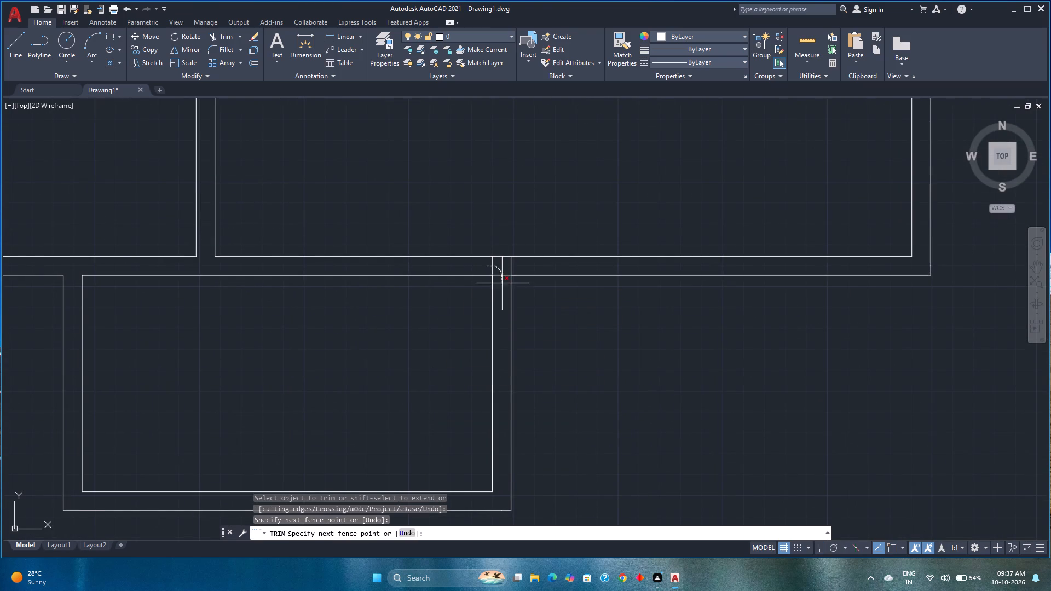
drag(501, 279, 515, 269)
Trim the two short lines crossing the double-line partition between the corridor and the east room.
scroll(514, 268, down, 4)
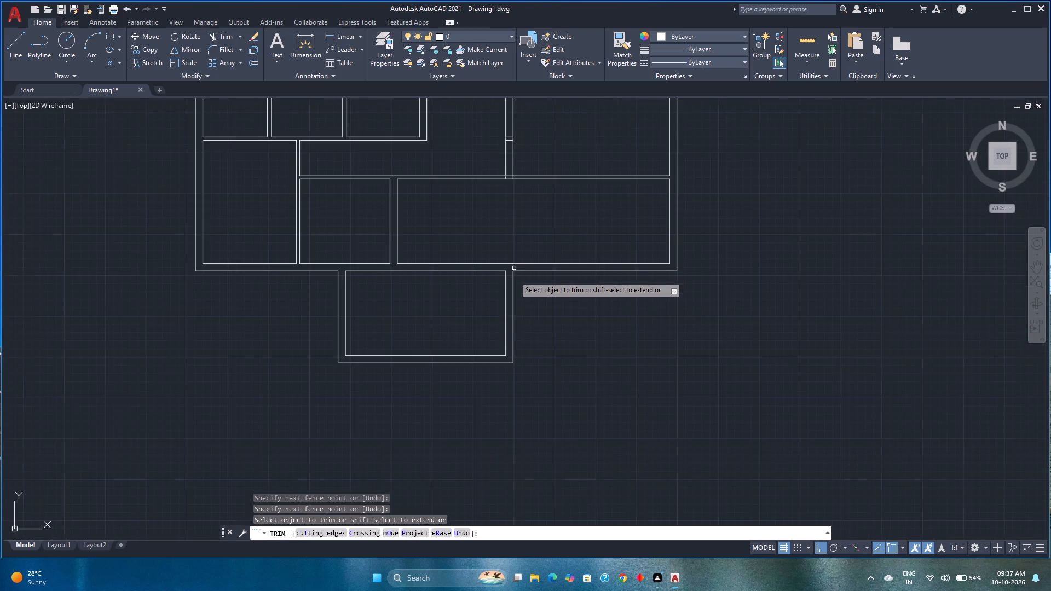
middle_drag(526, 327, 465, 488)
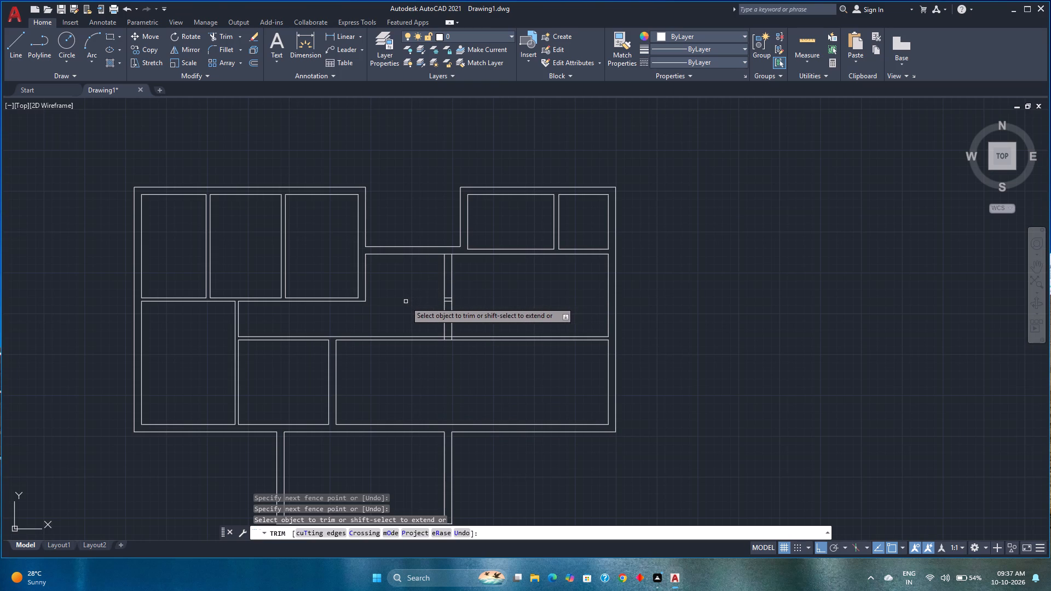
scroll(461, 308, up, 2)
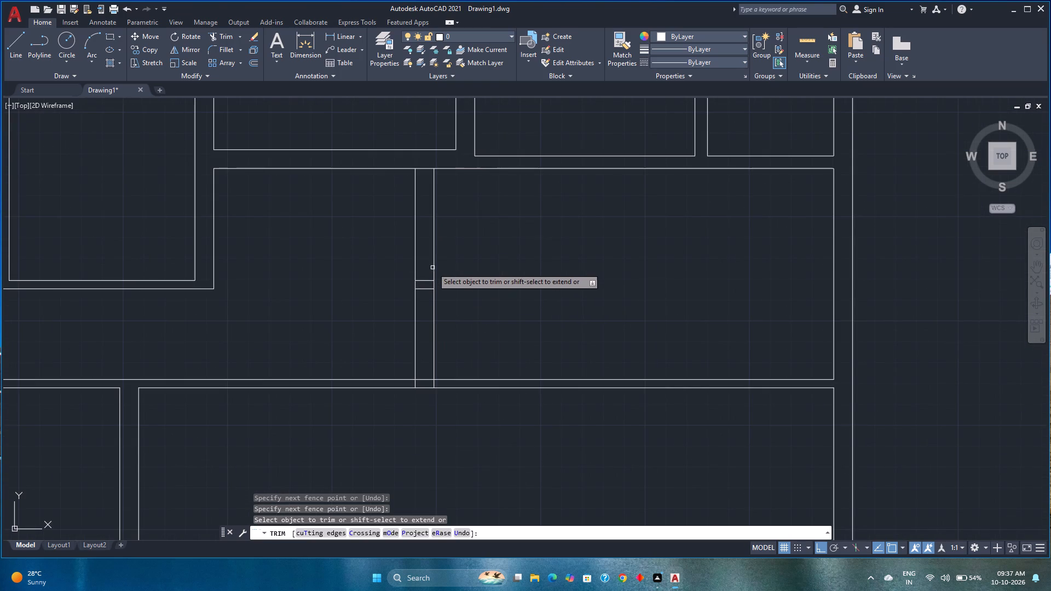
click(428, 270)
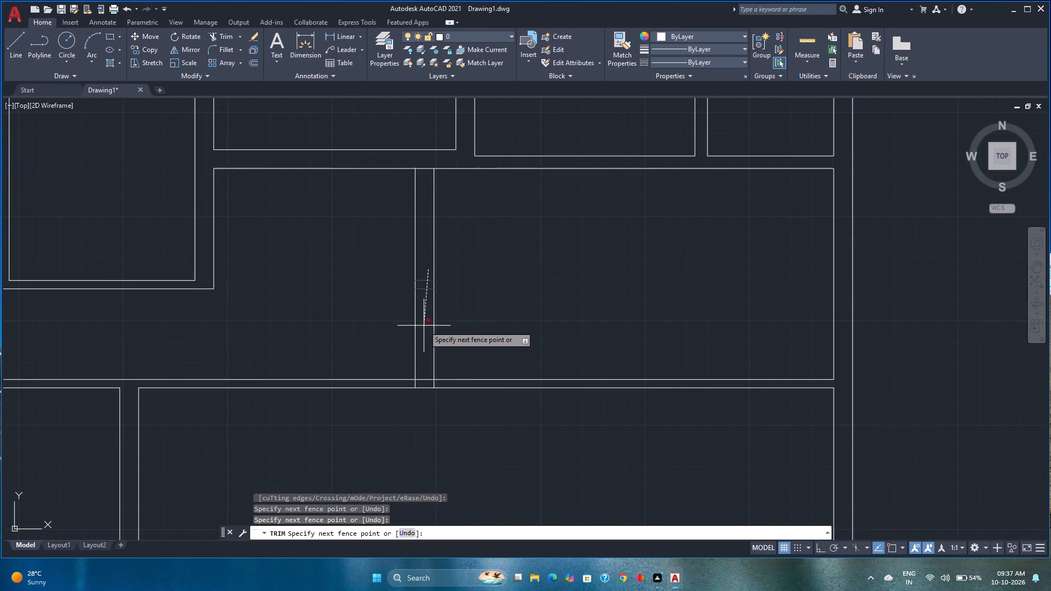
click(424, 326)
scroll(423, 326, down, 2)
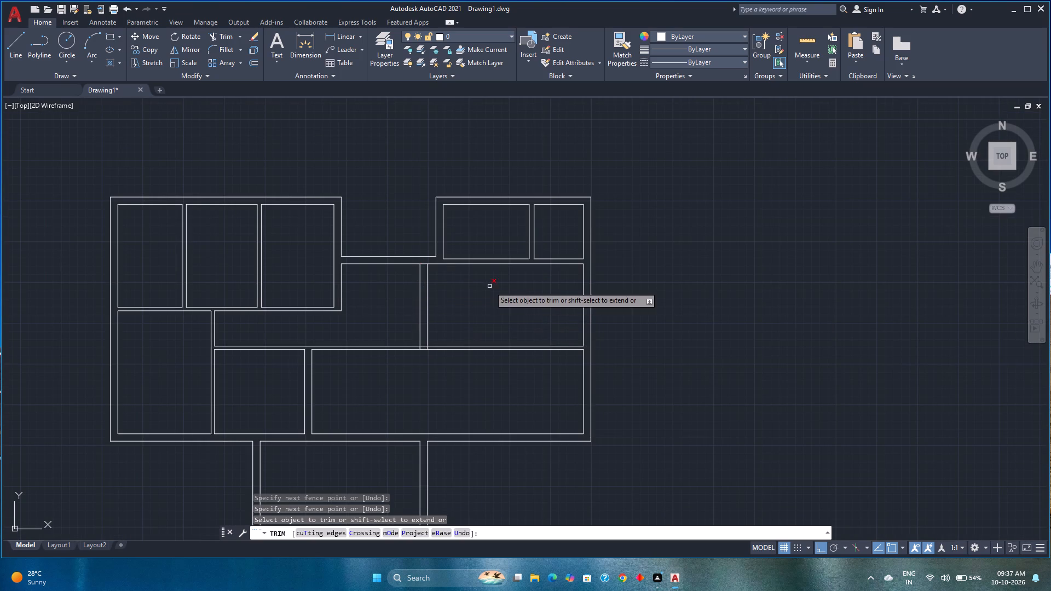
middle_drag(489, 286, 489, 357)
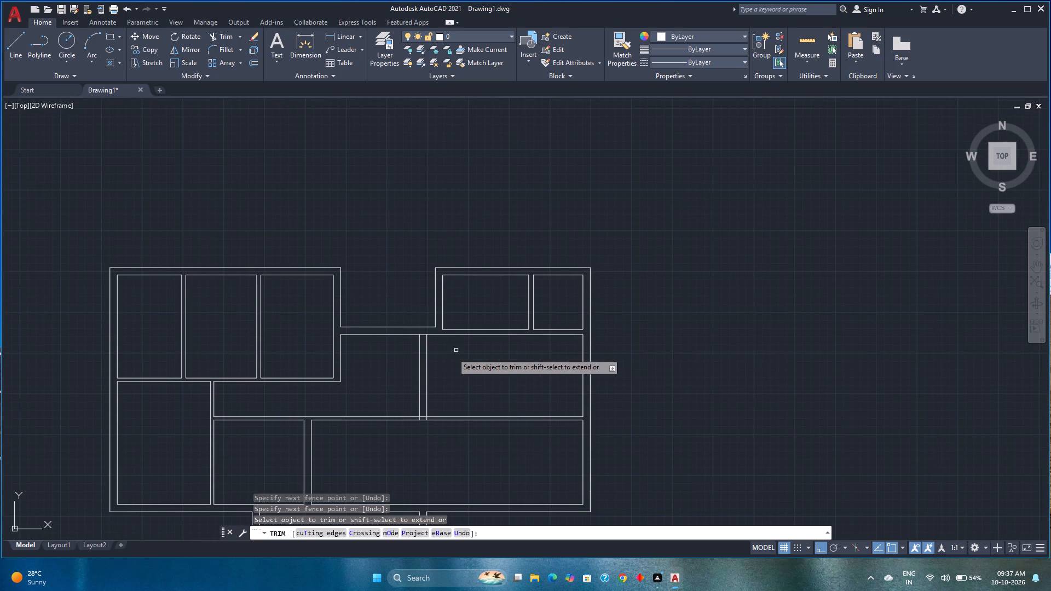
key(space)
Narrow the partition between the corridor and east room by erasing its east line and offsetting its west line 4" east.
click(425, 366)
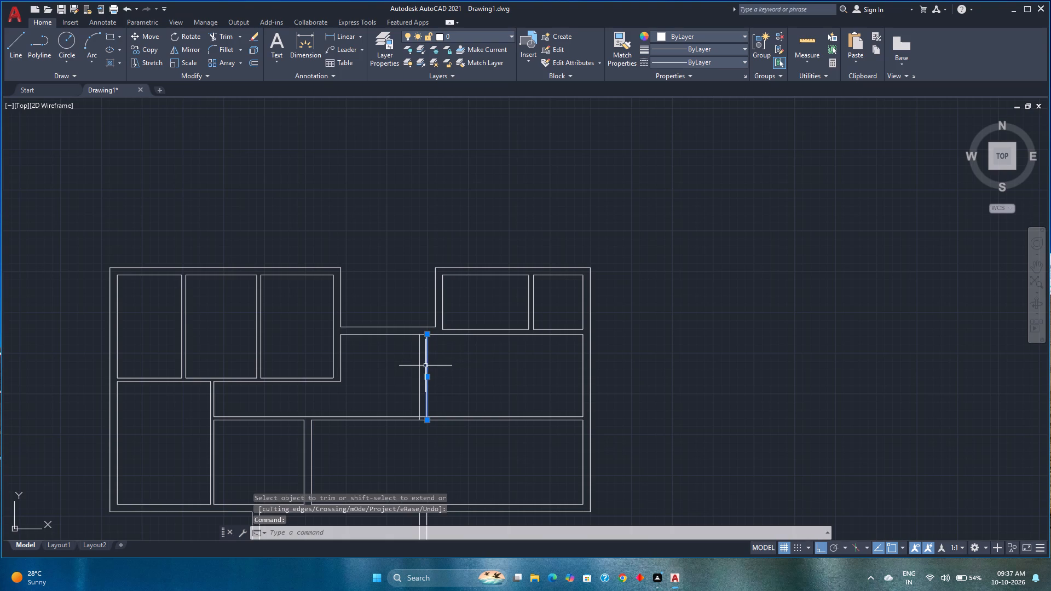
key(Delete)
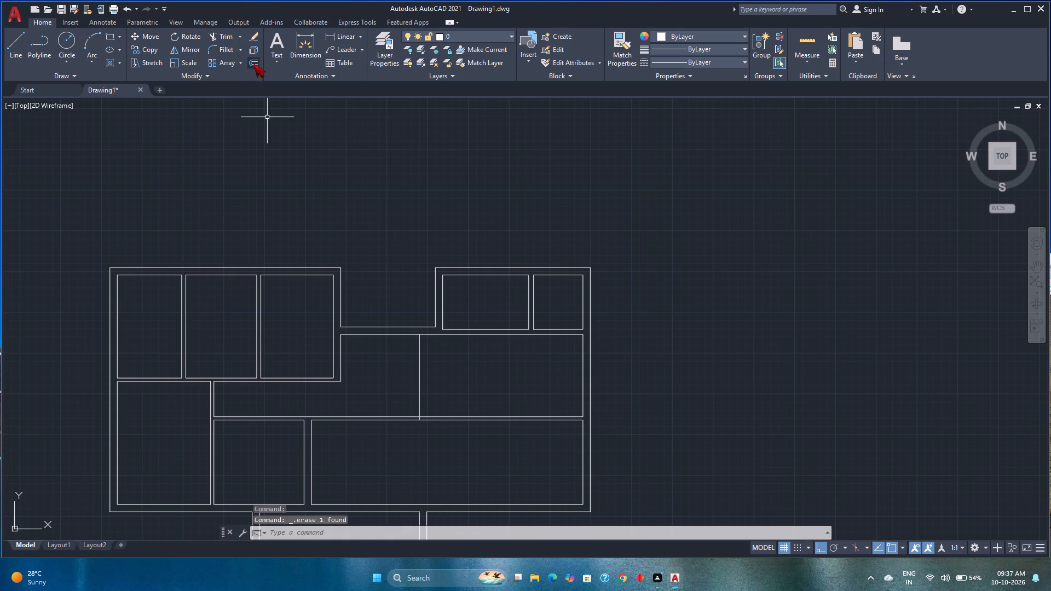
click(255, 63)
key(4)
key(Return)
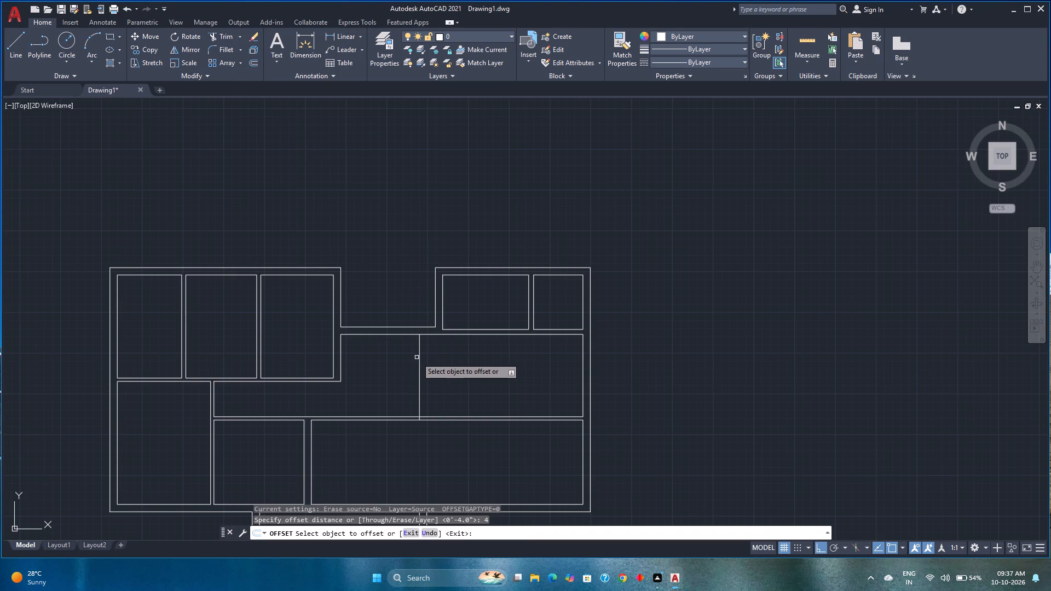
click(421, 360)
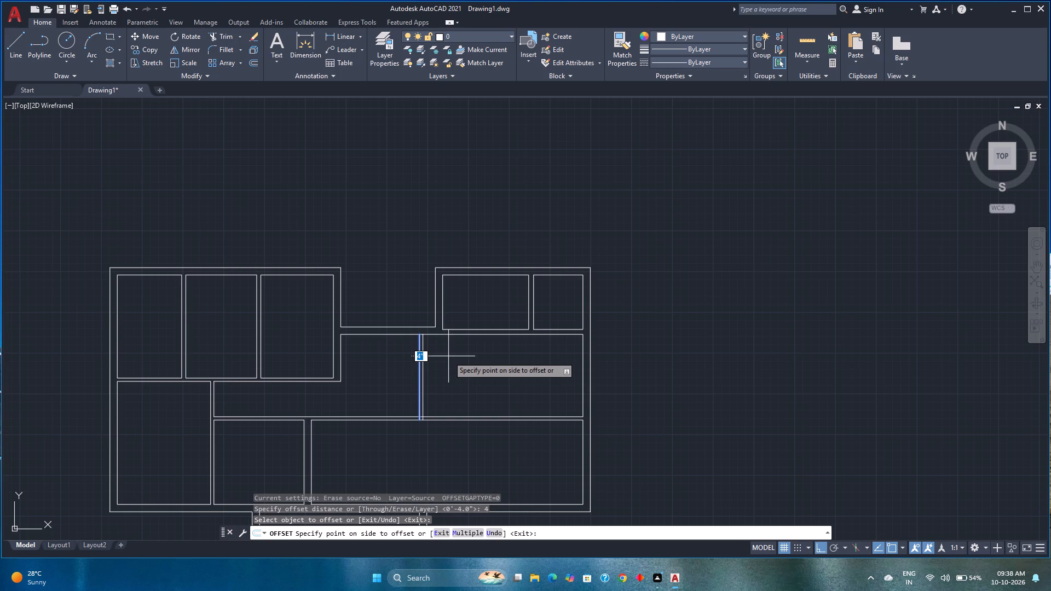
key(5)
key(Return)
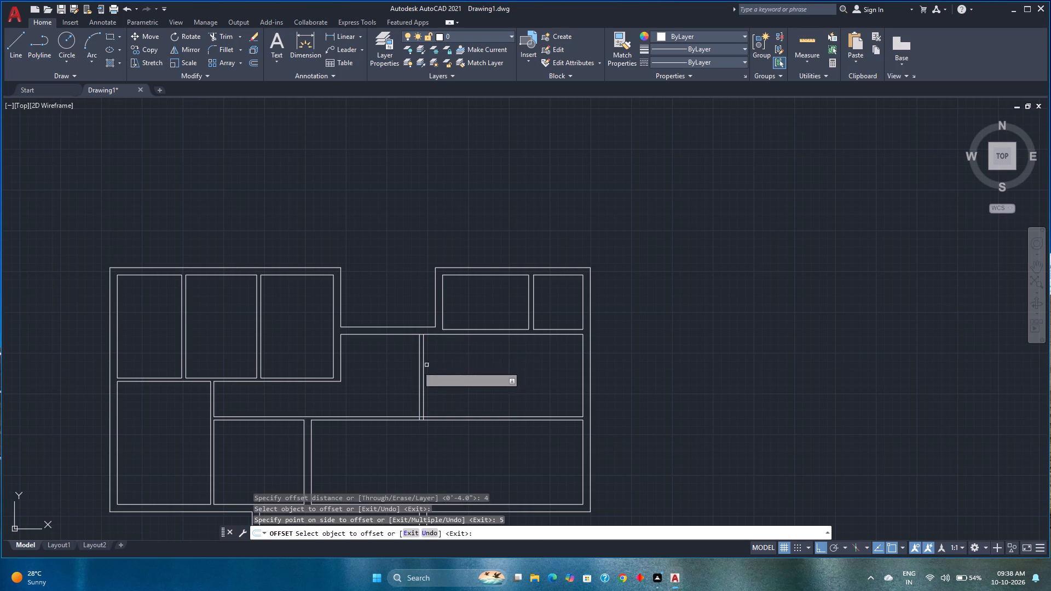
key(space)
Trim the wall line segment between the narrowed partition's two lines at its north end, opening the junction.
scroll(401, 326, up, 3)
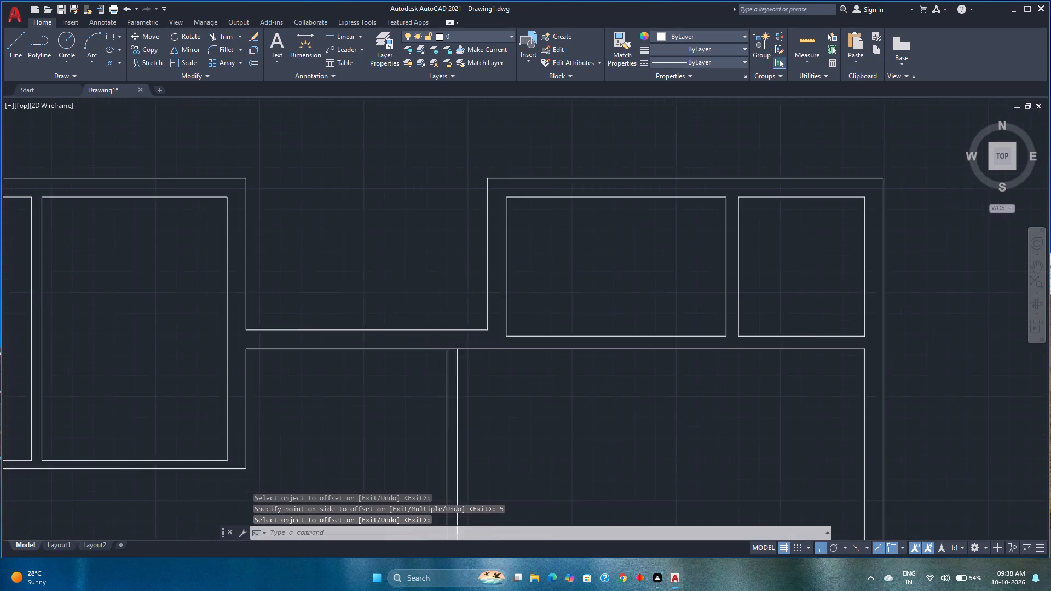
middle_drag(412, 335, 302, 314)
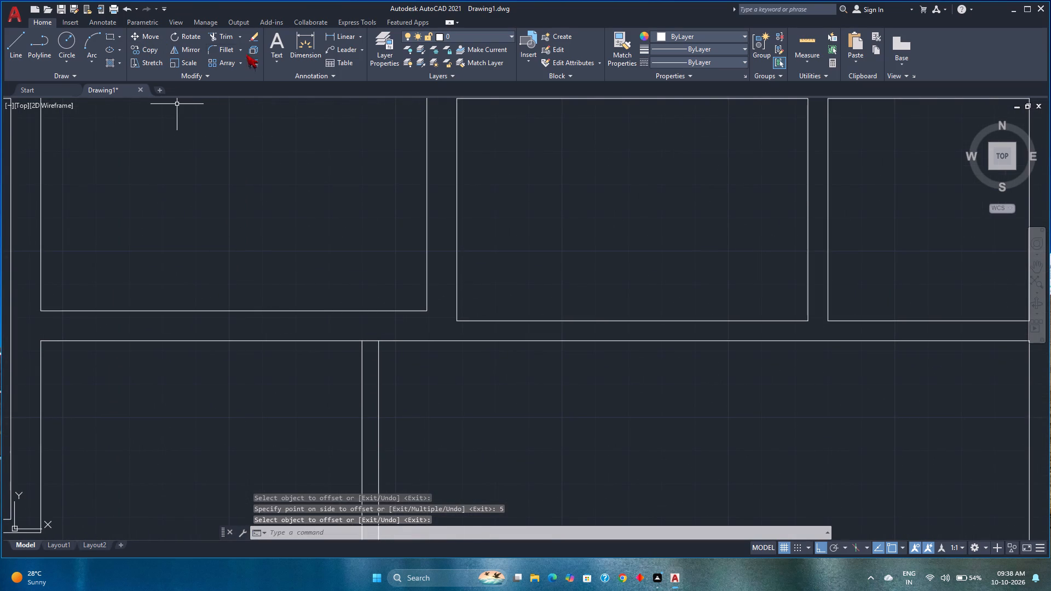
click(216, 37)
click(371, 338)
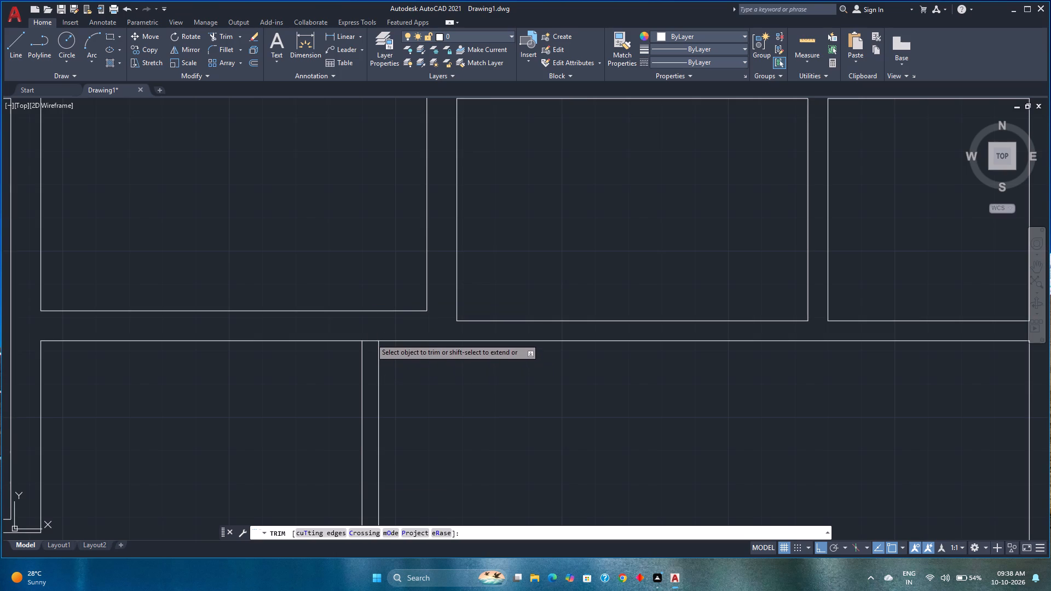
click(377, 352)
scroll(365, 350, down, 6)
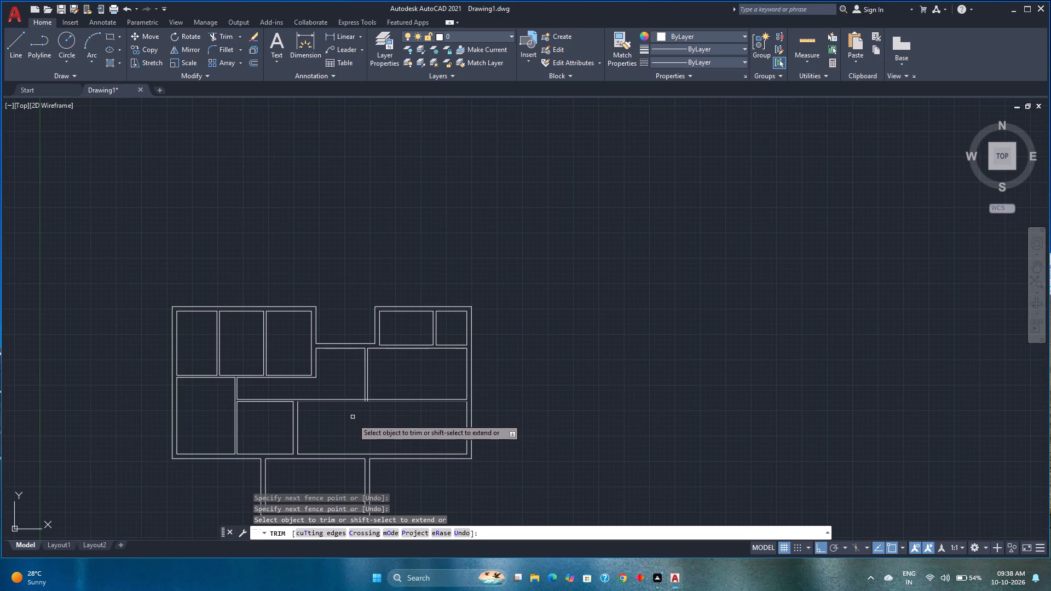
key(Escape)
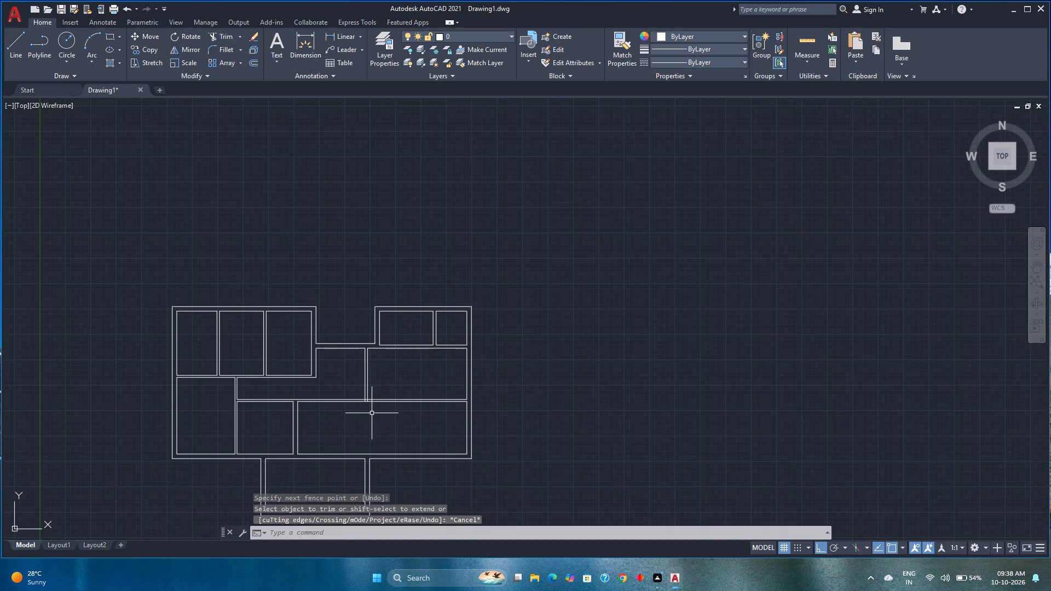
Turn on command log recording with LOGFILEON.
middle_drag(361, 416, 487, 310)
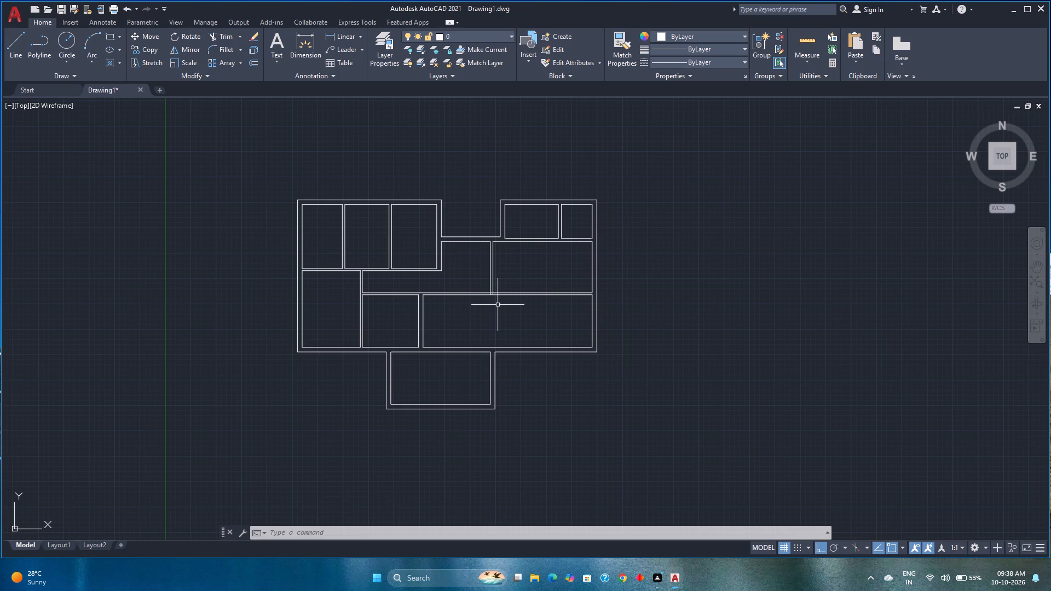
text(log)
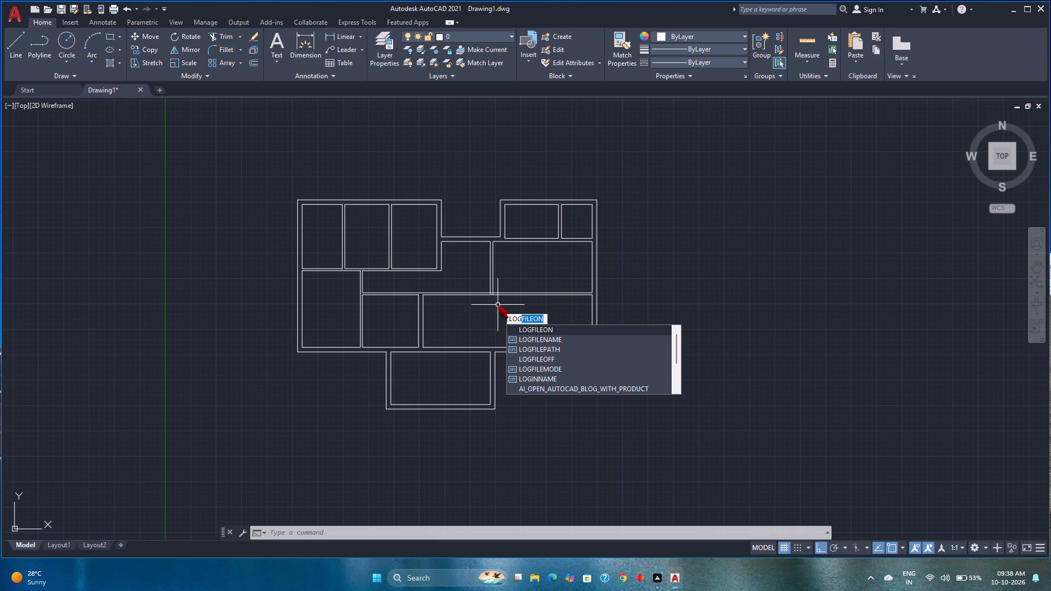
click(594, 329)
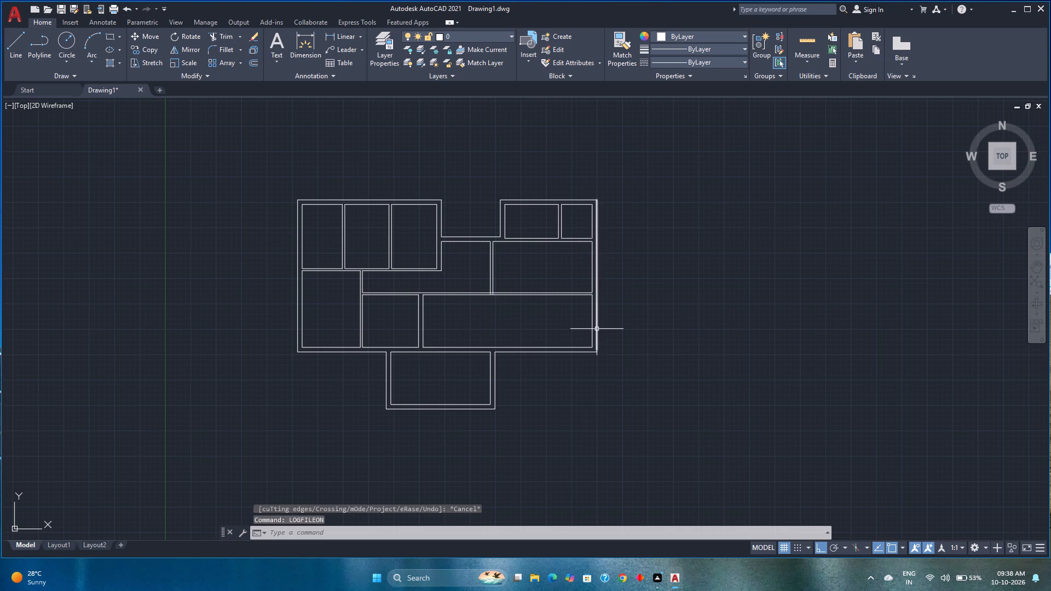
text(logfile)
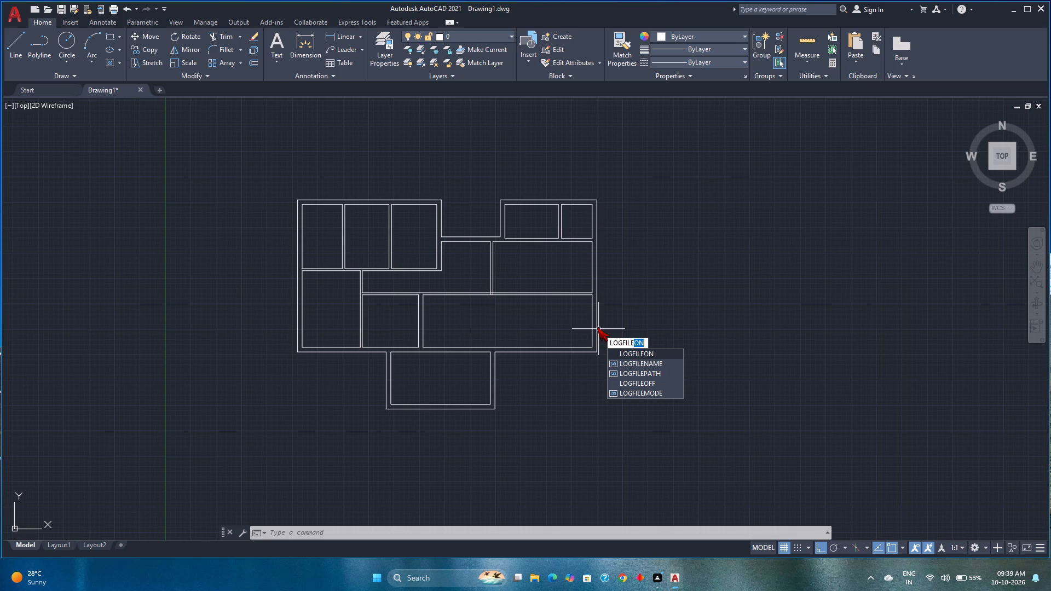
key(space)
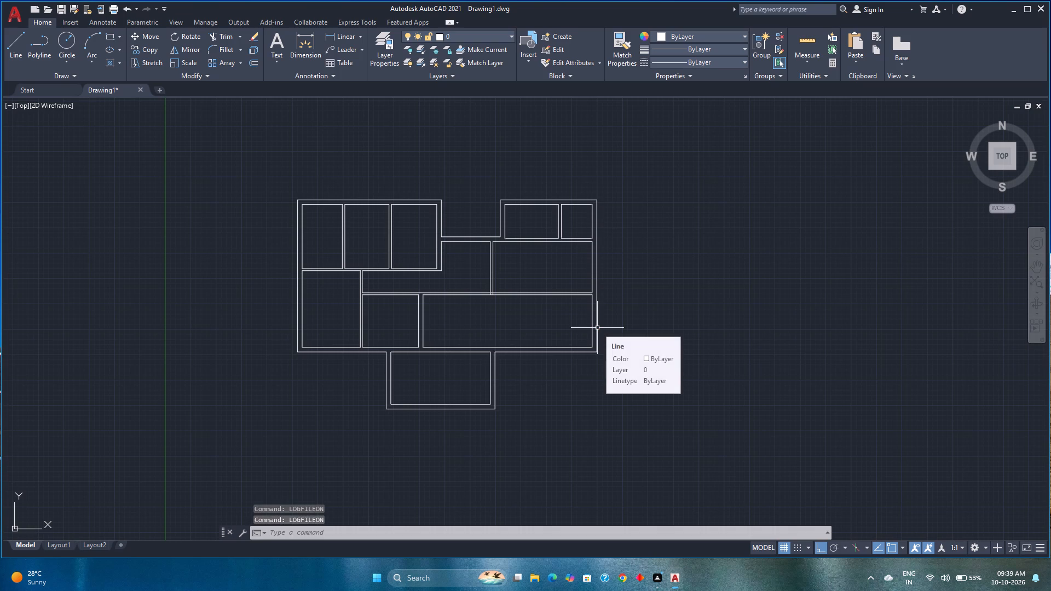
Query the log file's name with LOGFILENAME.
text(log)
text(file)
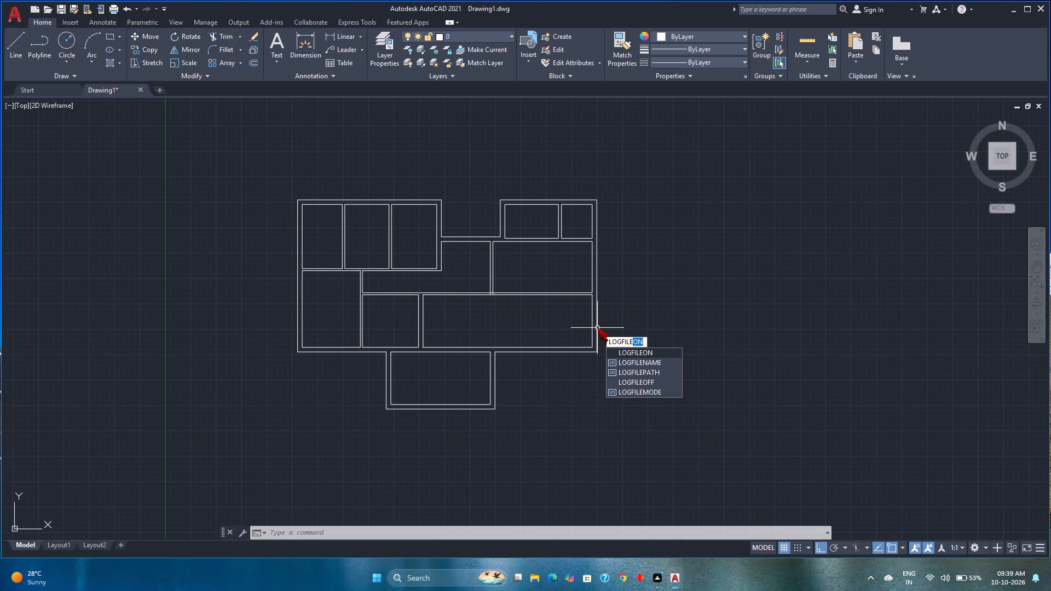
key(Down)
key(Return)
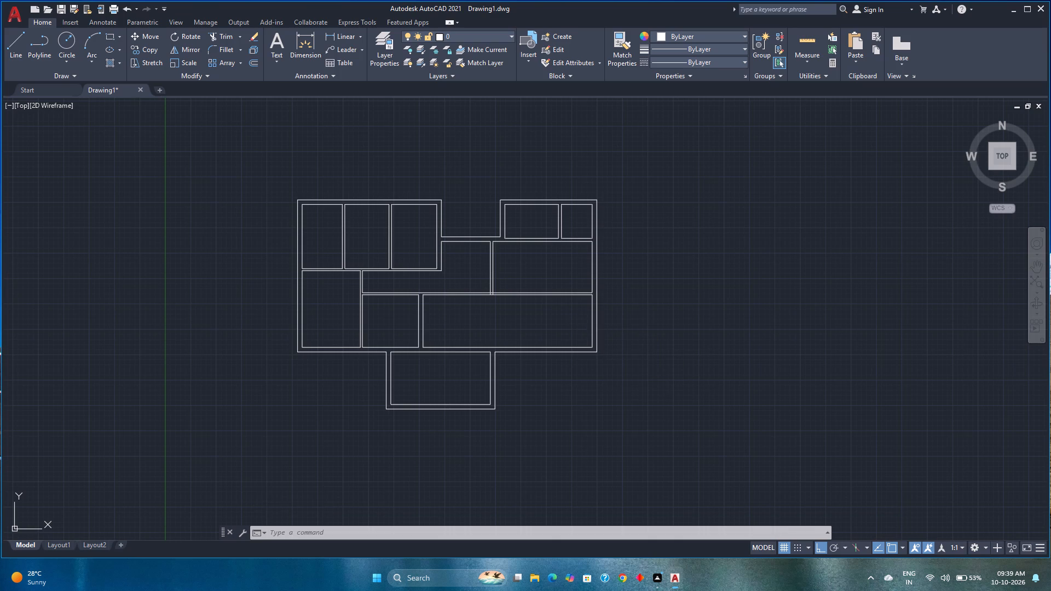
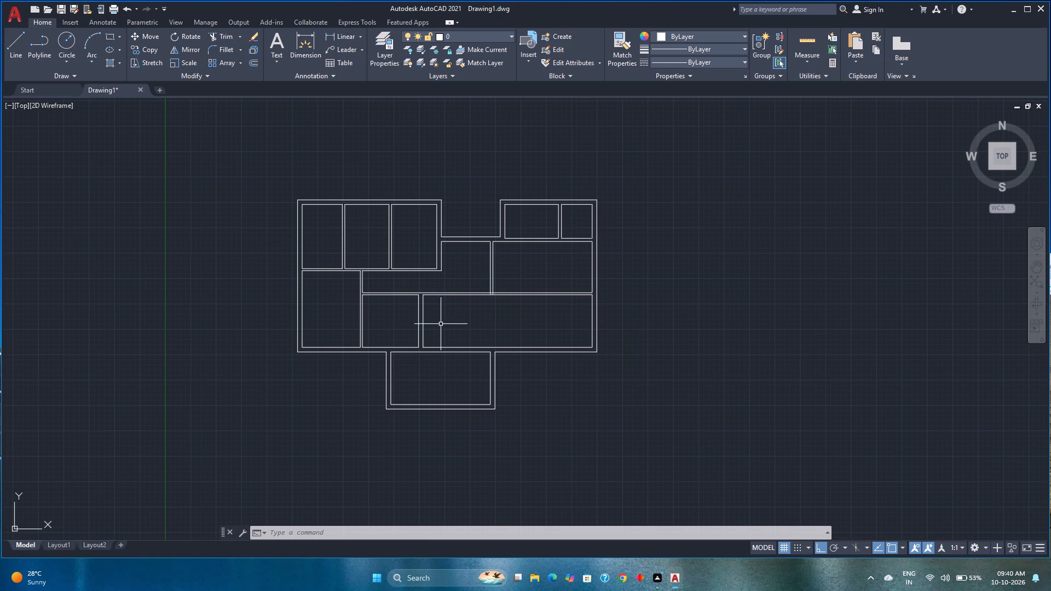
Offset the south line of the wall between the corridor and the large southeast room 4" to the south.
scroll(477, 271, up, 1)
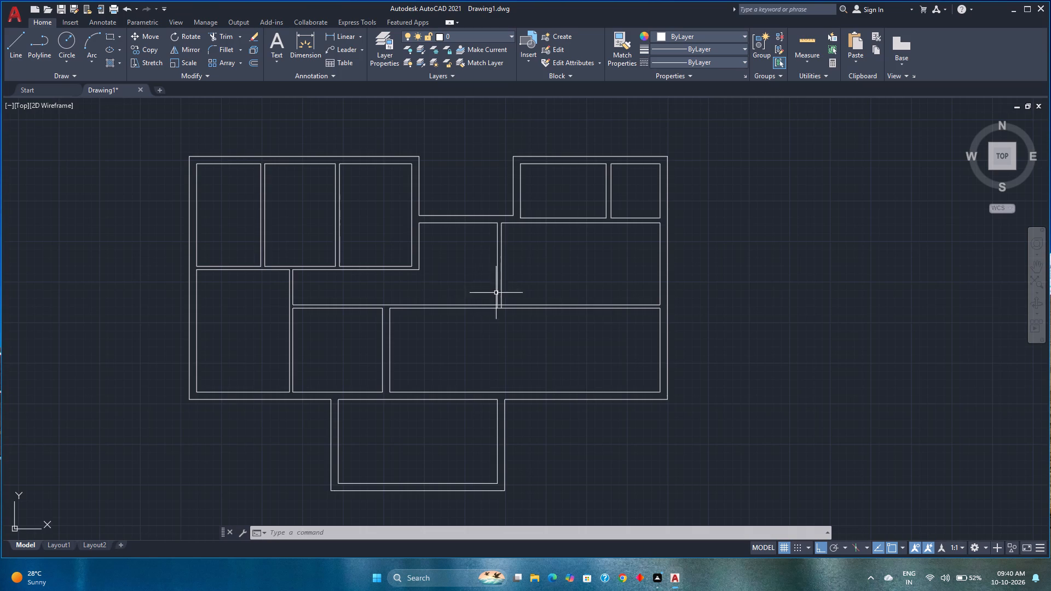
scroll(497, 296, up, 2)
click(253, 59)
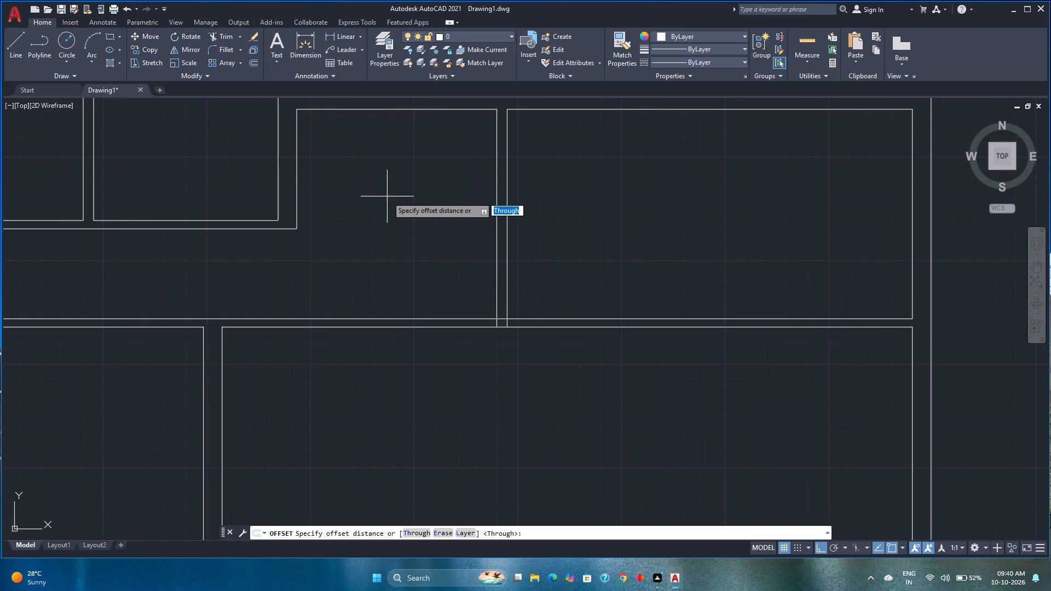
key(4)
key(Return)
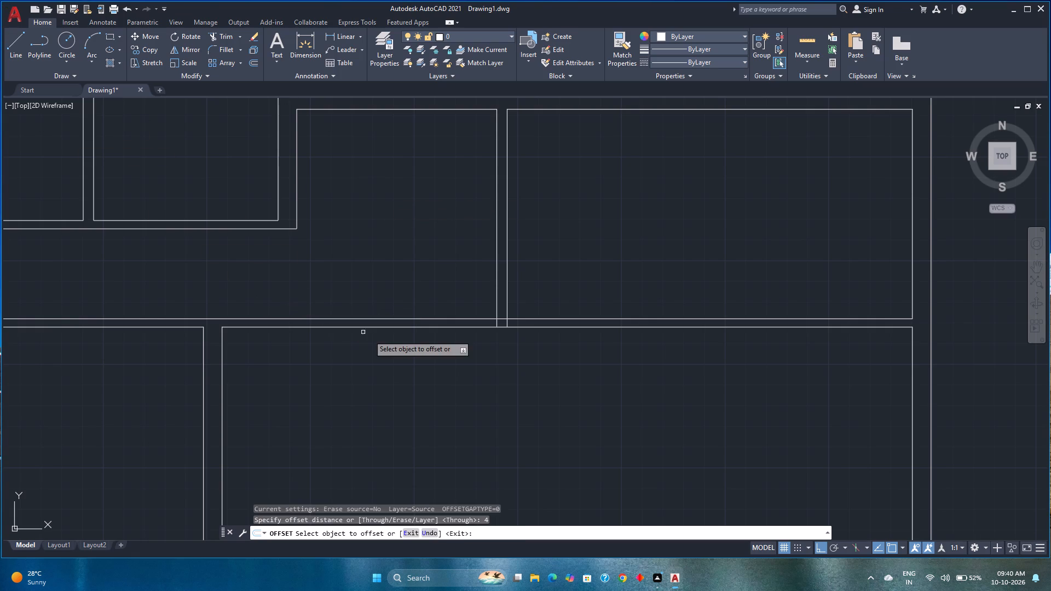
click(393, 326)
click(399, 345)
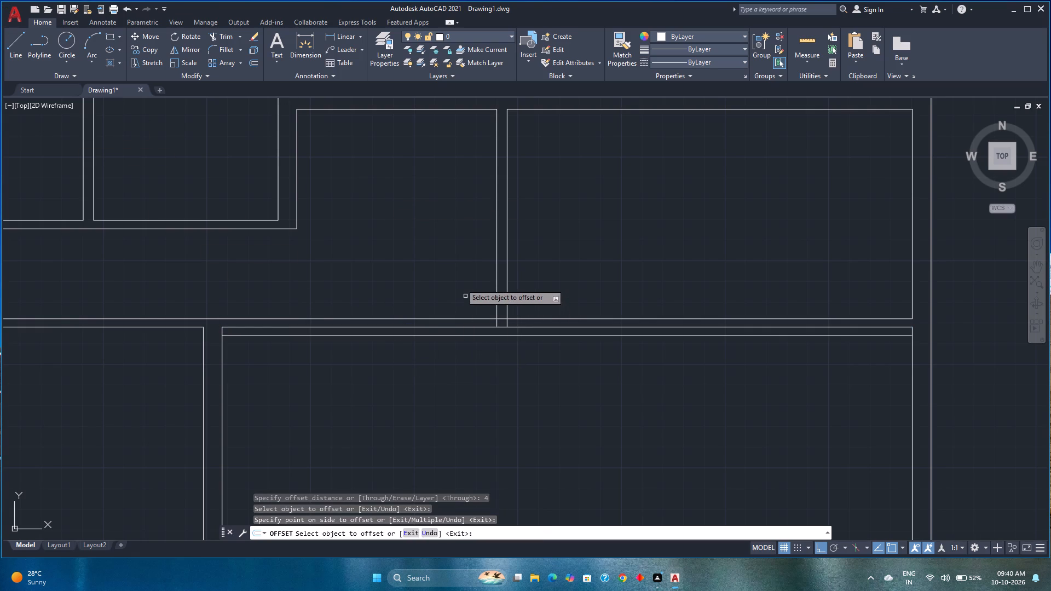
key(Escape)
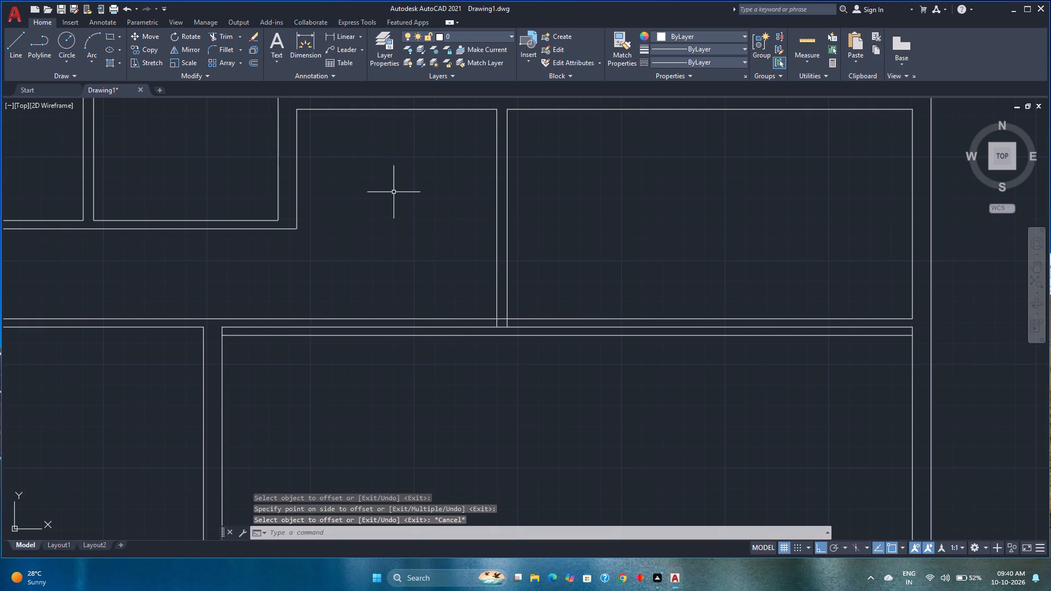
Offset the west line of the partition between the corridor and east room 1'6" to the west.
click(252, 64)
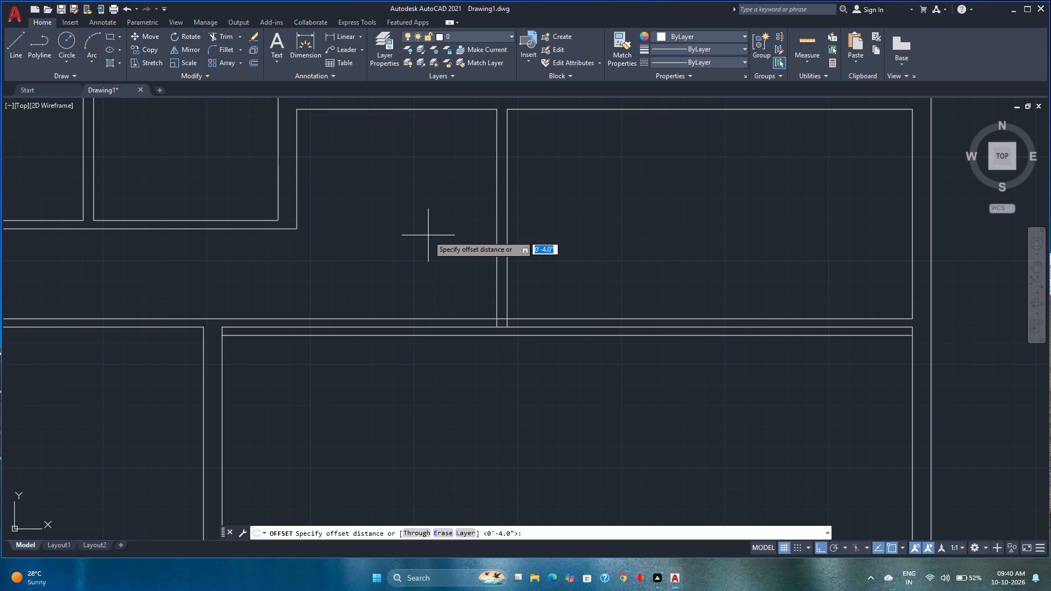
key(1)
key(apostrophe)
key(Return)
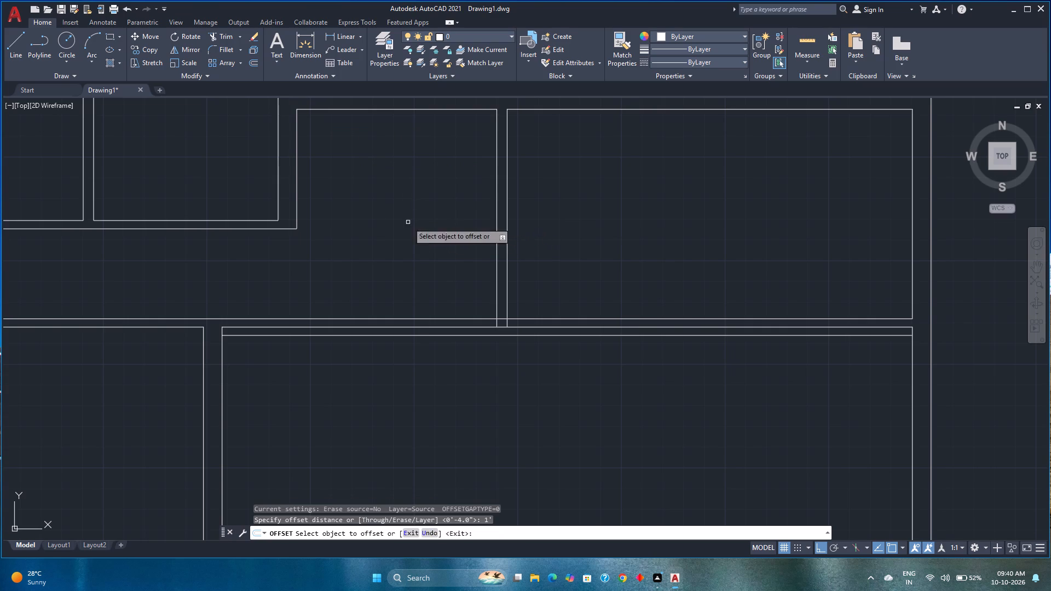
click(497, 233)
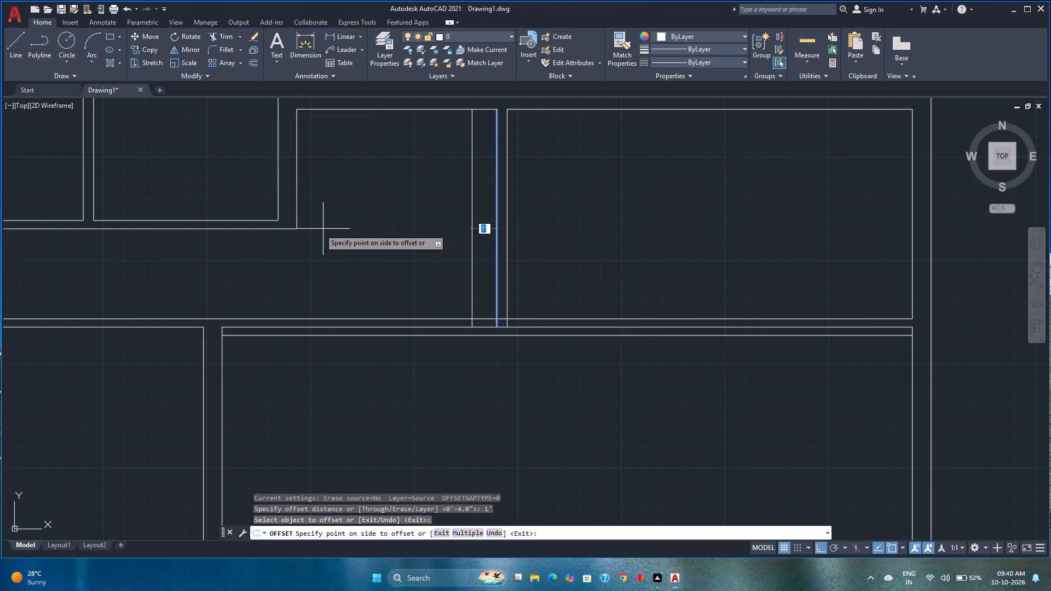
key(1)
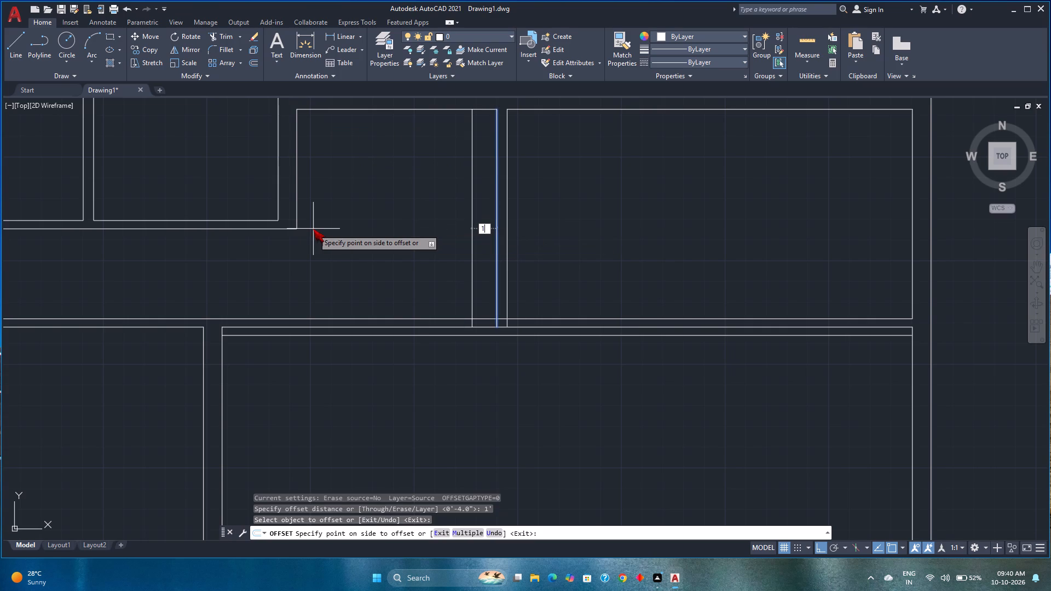
text('6")
key(Return)
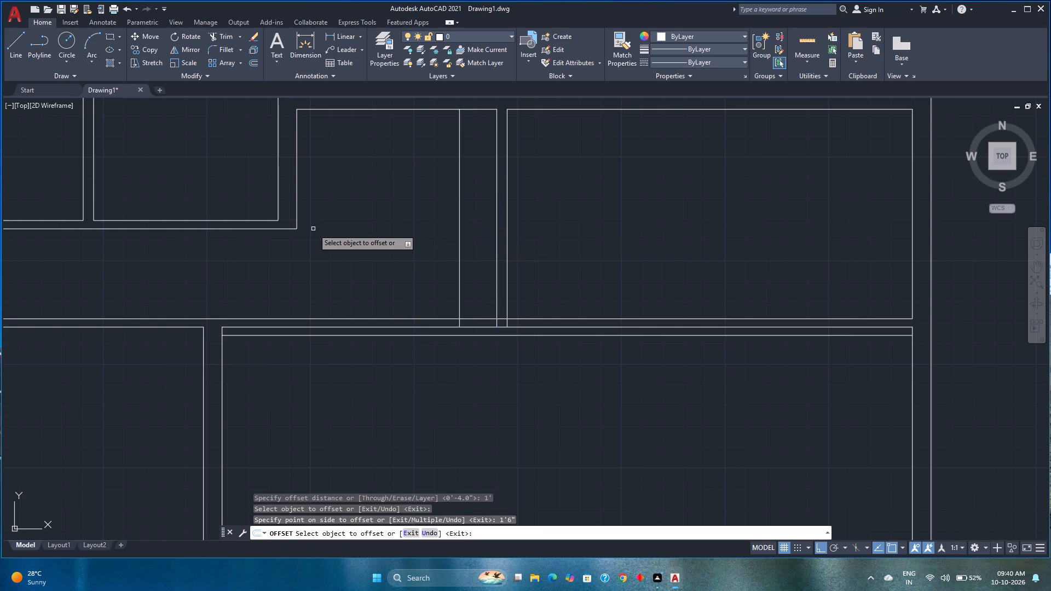
key(Escape)
Extend the 1'6" offset line south to the new 4" offset line below the corridor wall.
key(e)
key(x)
key(Return)
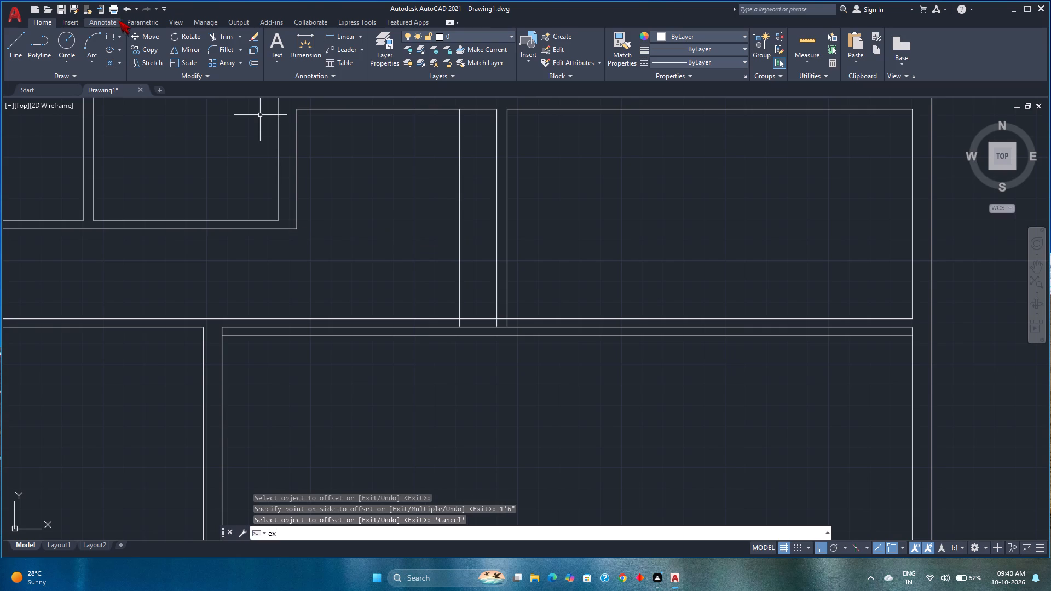
click(460, 308)
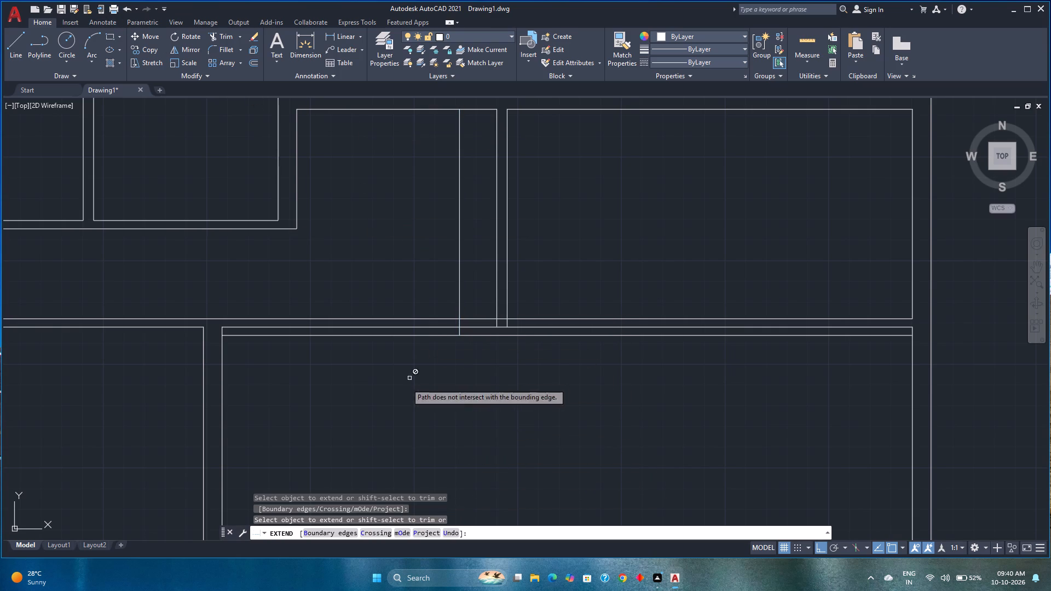
Extend the vertical wall line on the corridor's west side south to the south line of the corridor wall.
click(295, 201)
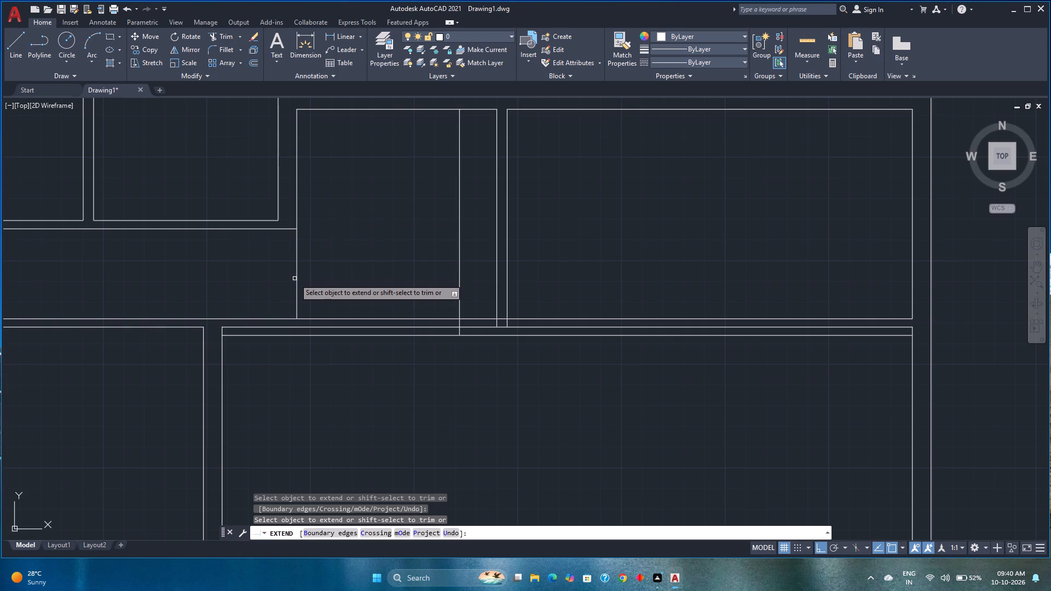
click(294, 279)
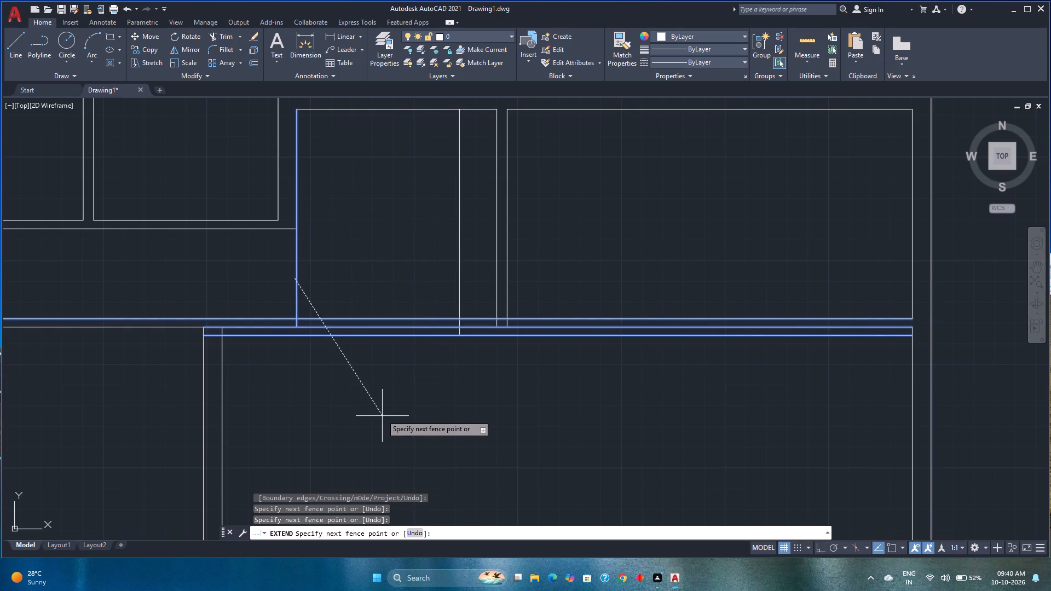
key(Escape)
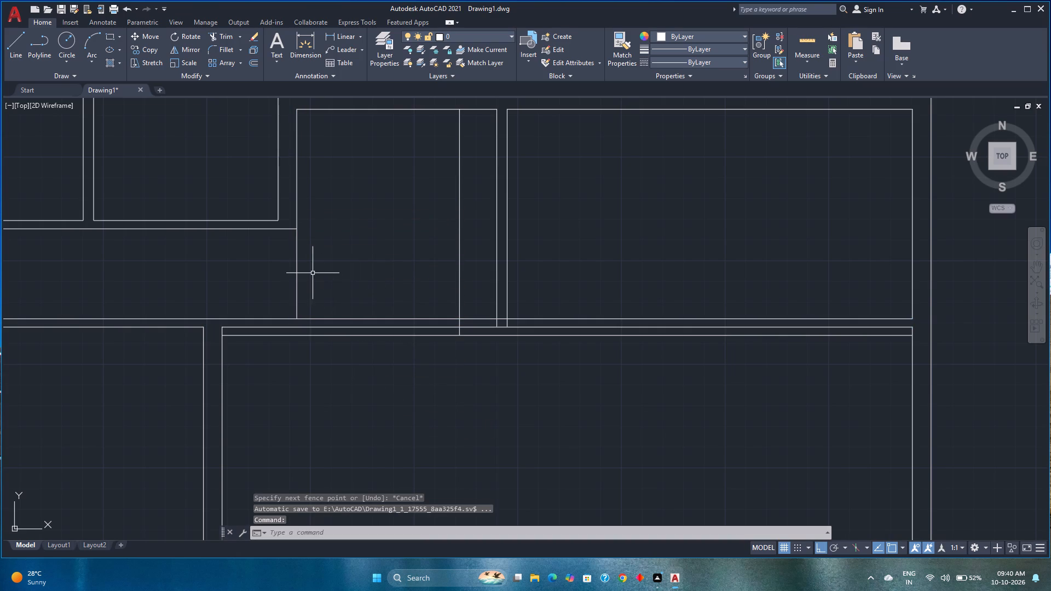
key(space)
click(293, 276)
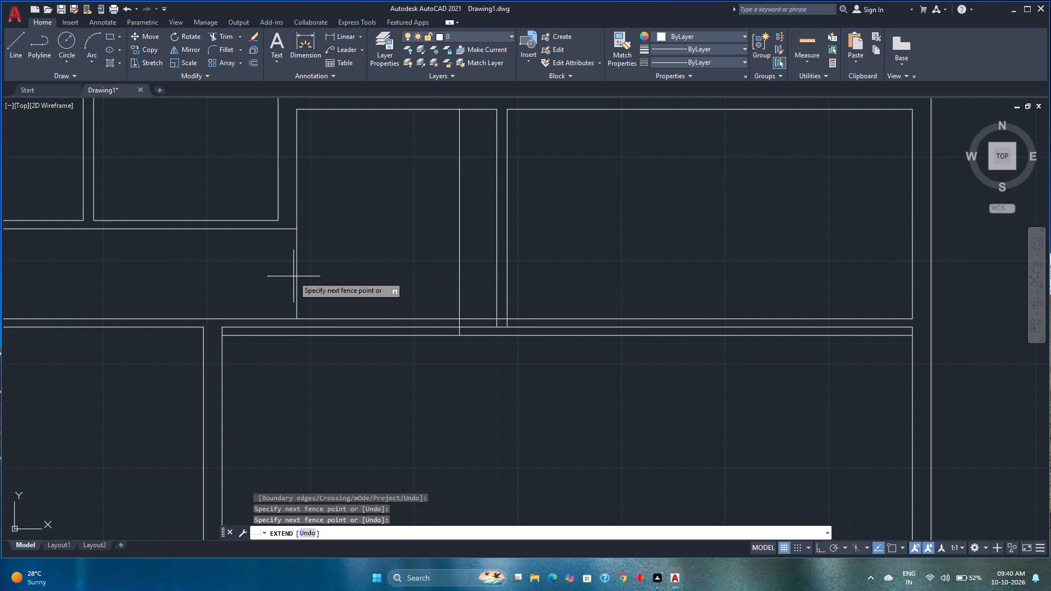
click(305, 273)
key(space)
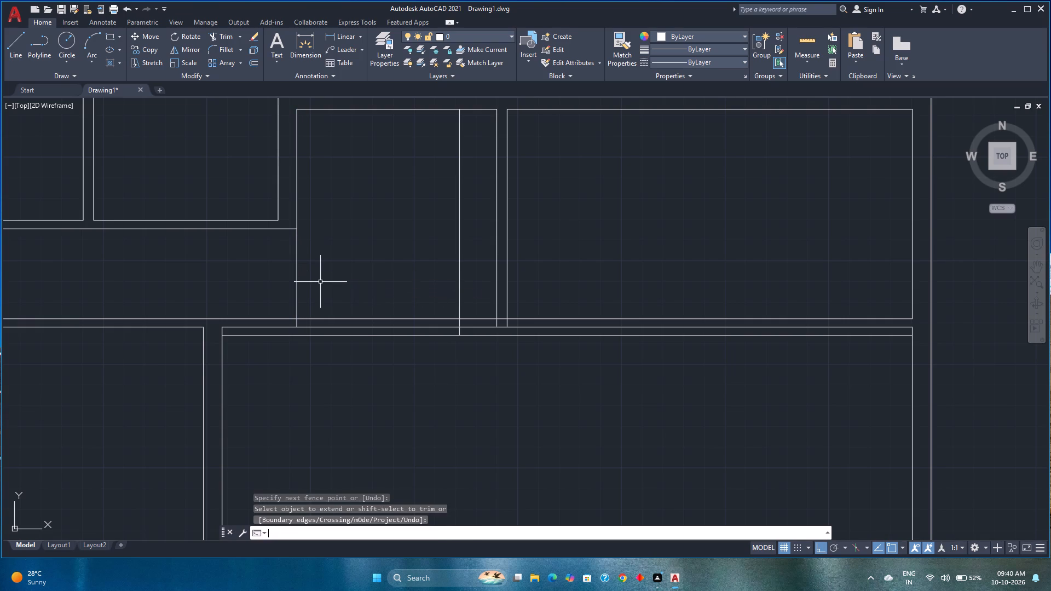
Trim the horizontal wall lines between the two extended vertical lines to open the corridor into the large southeast room.
key(t)
key(r)
key(Return)
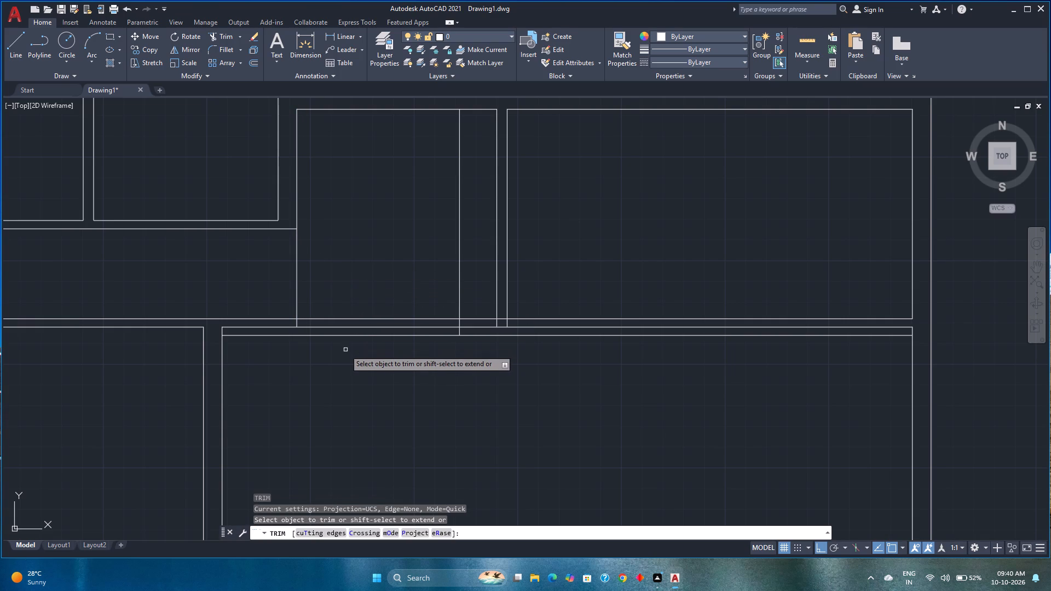
click(355, 296)
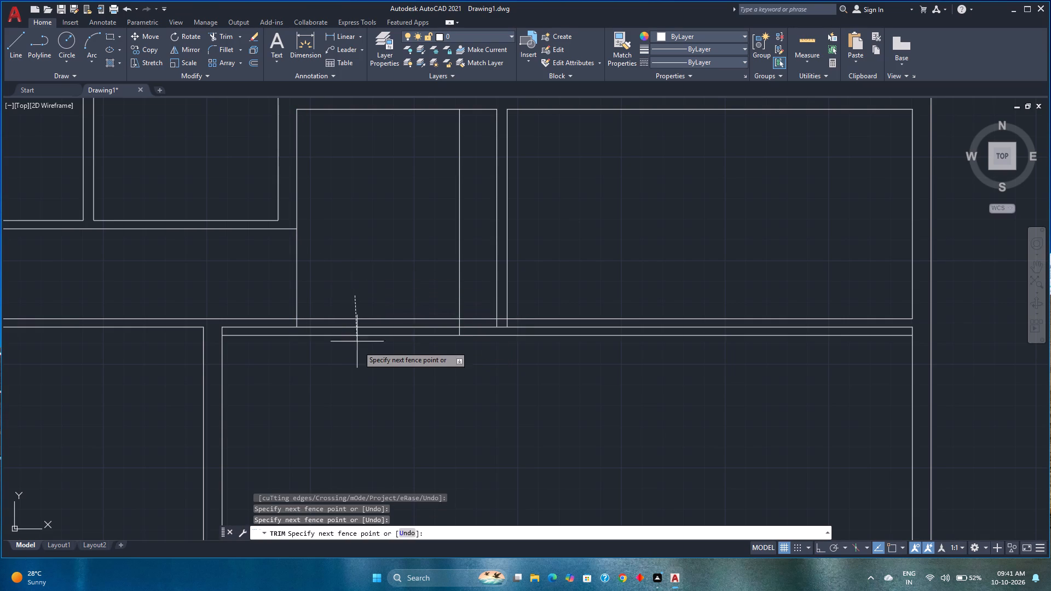
click(359, 346)
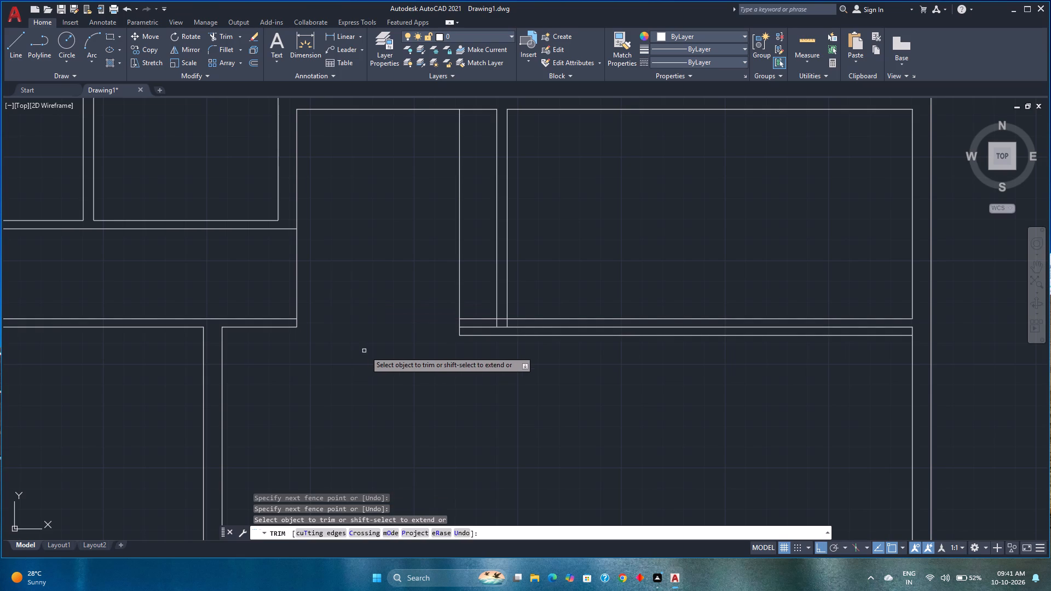
Trim the 1'6" offset line above the corridor wall, leaving only the short end cap at the opening.
click(366, 248)
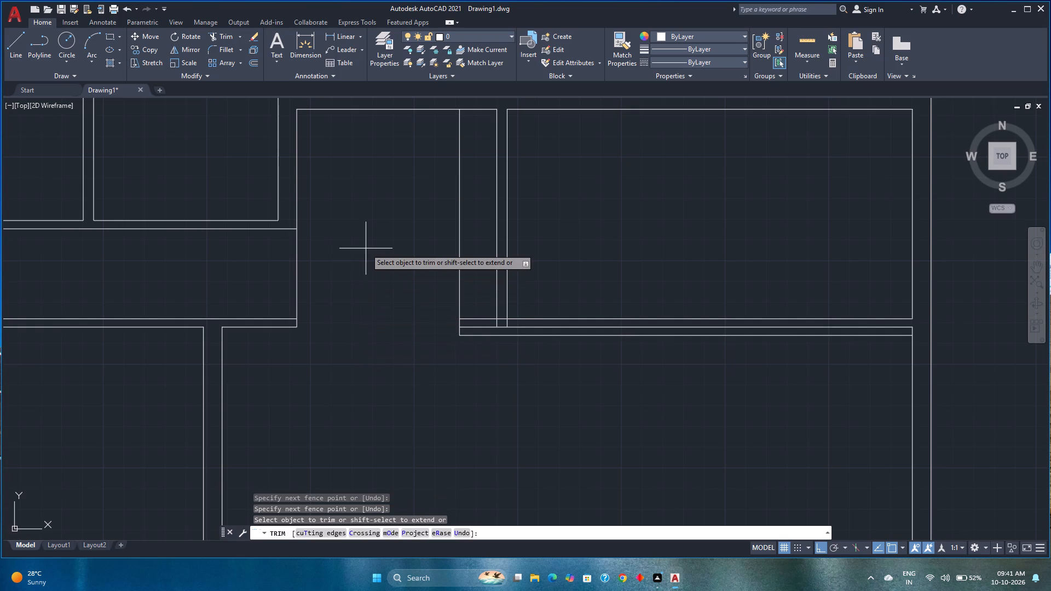
click(477, 240)
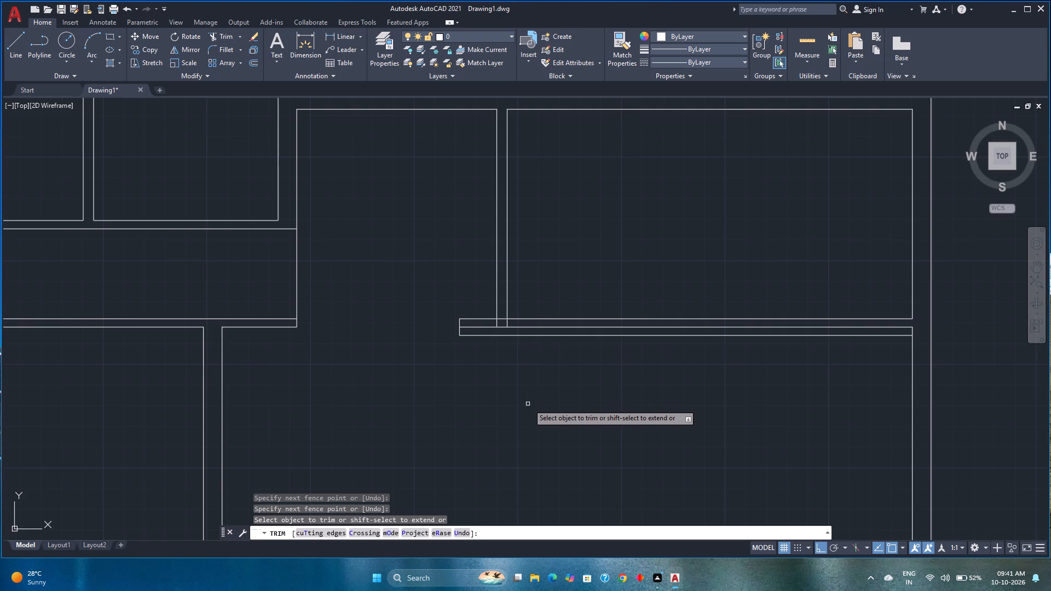
key(space)
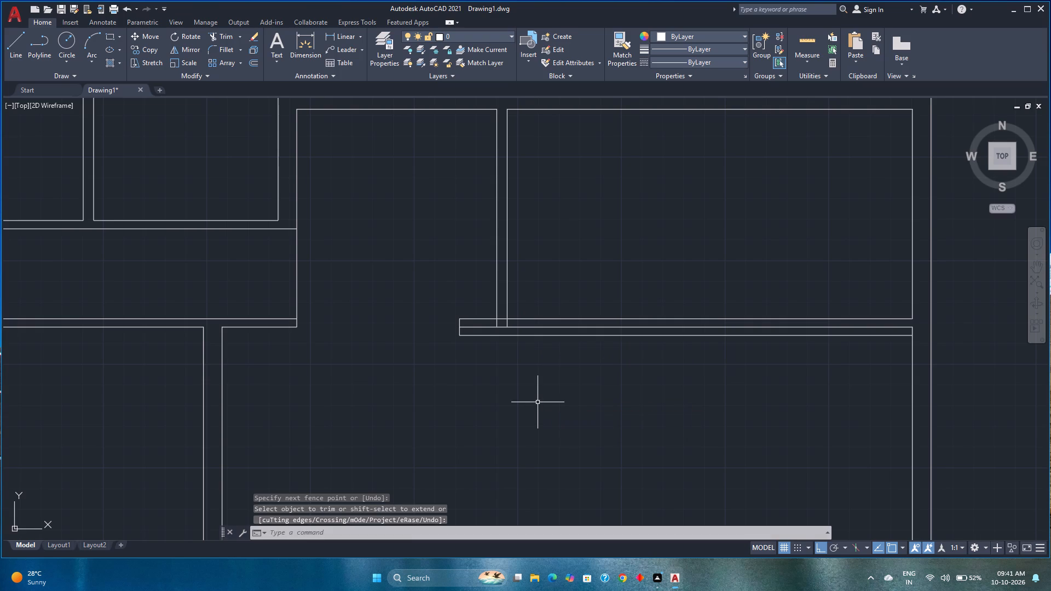
scroll(538, 402, down, 1)
middle_drag(538, 402, 476, 410)
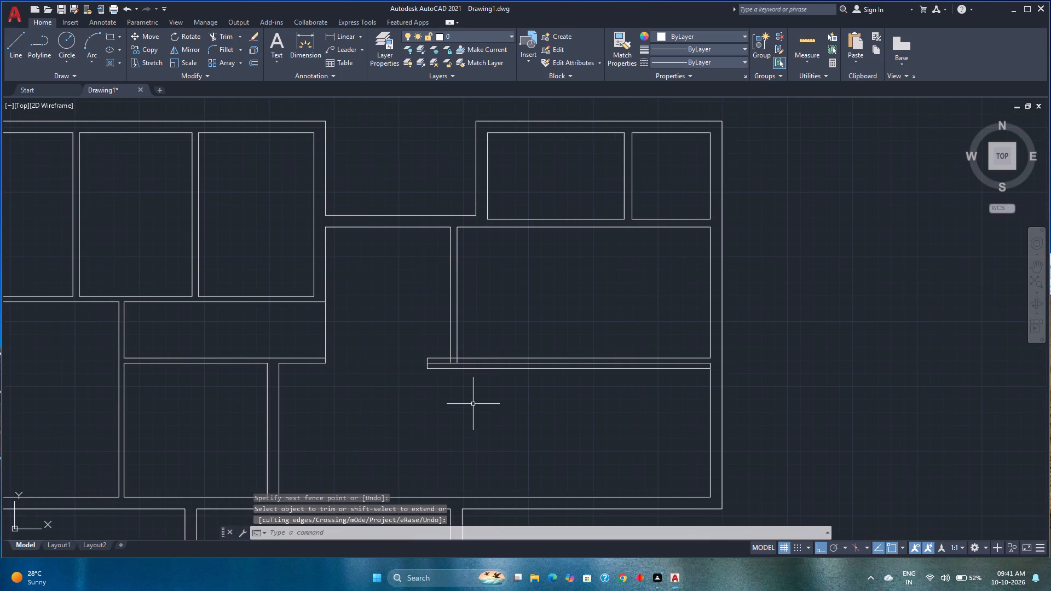
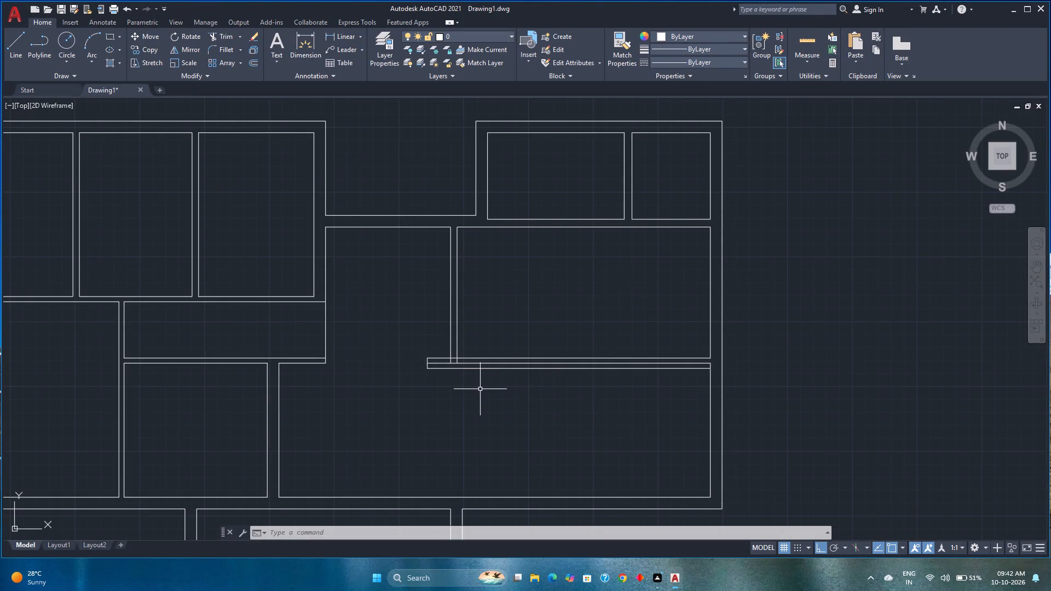
Stretch the east line of the corridor's east wall south to the bottom line of the horizontal wall.
click(458, 334)
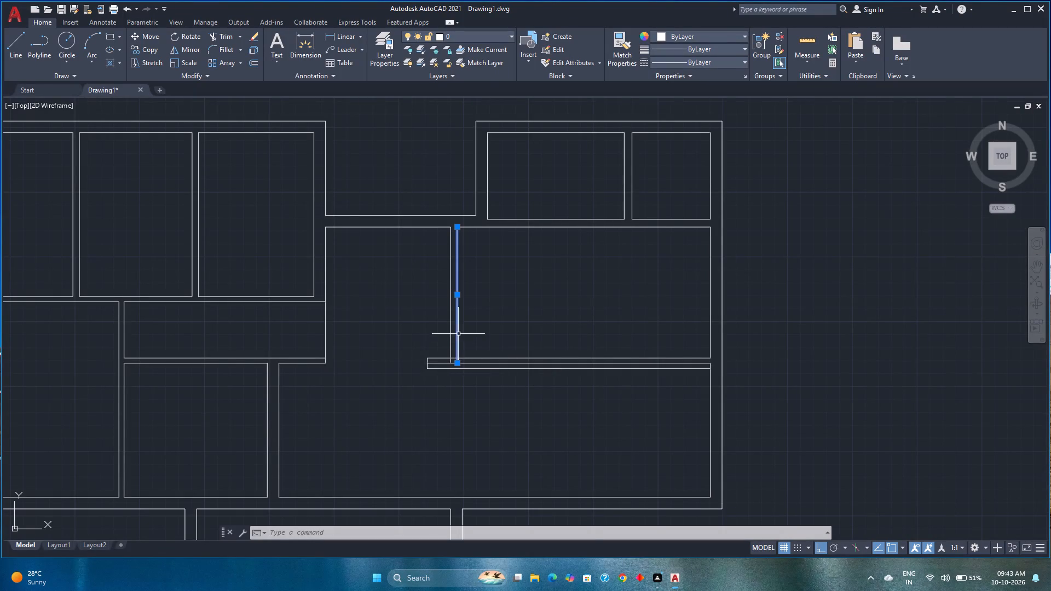
scroll(467, 383, up, 3)
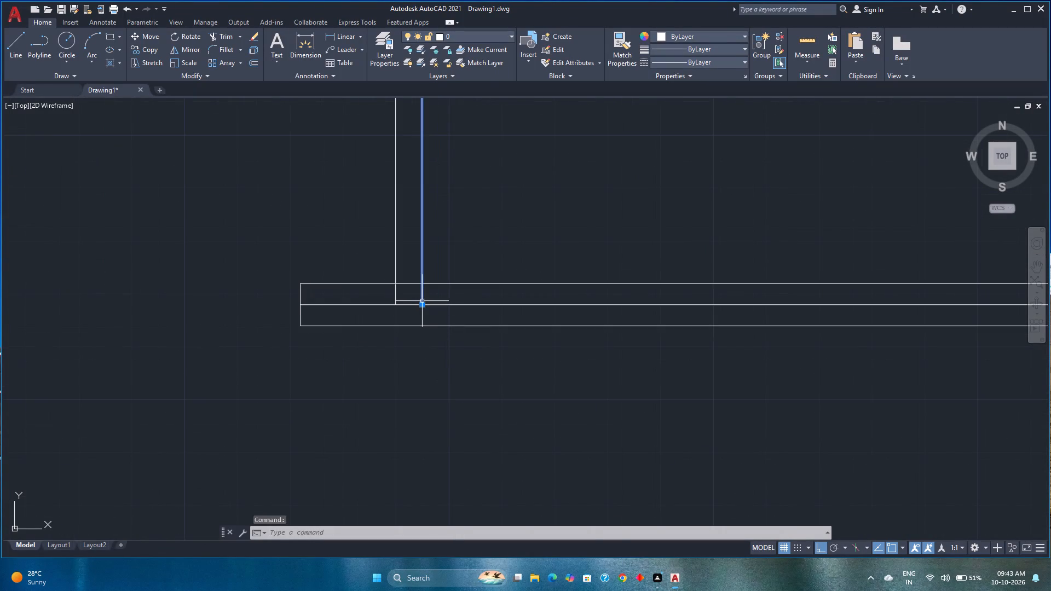
click(422, 304)
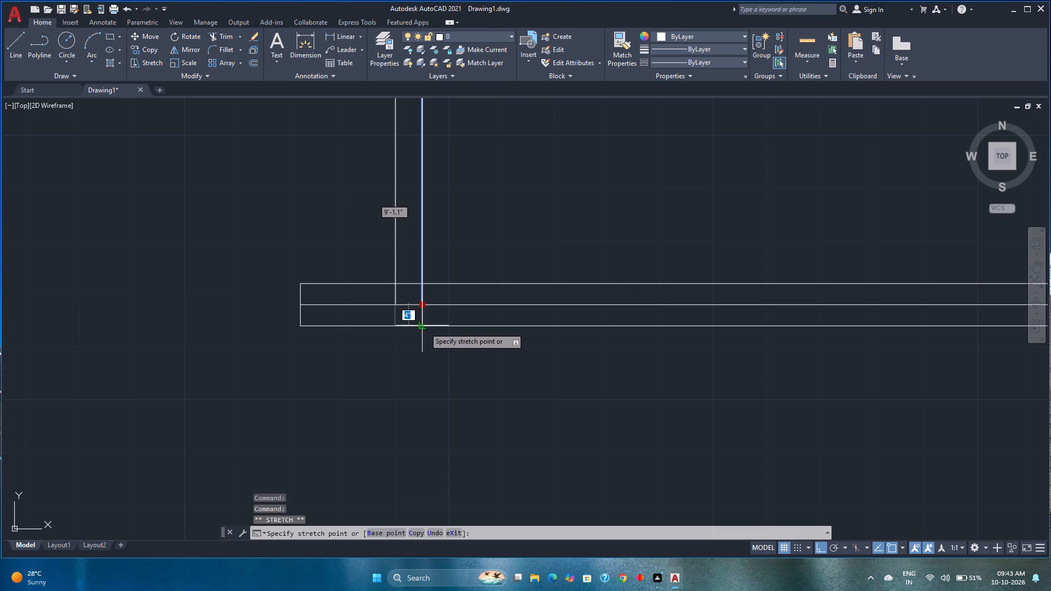
click(424, 327)
key(Escape)
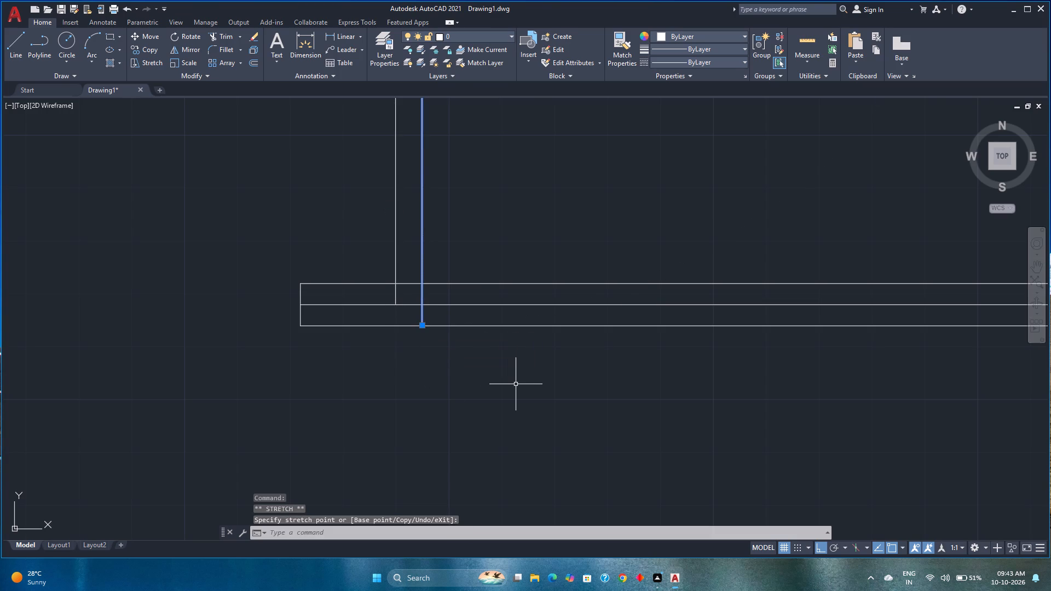
scroll(516, 383, down, 1)
middle_drag(516, 383, 333, 374)
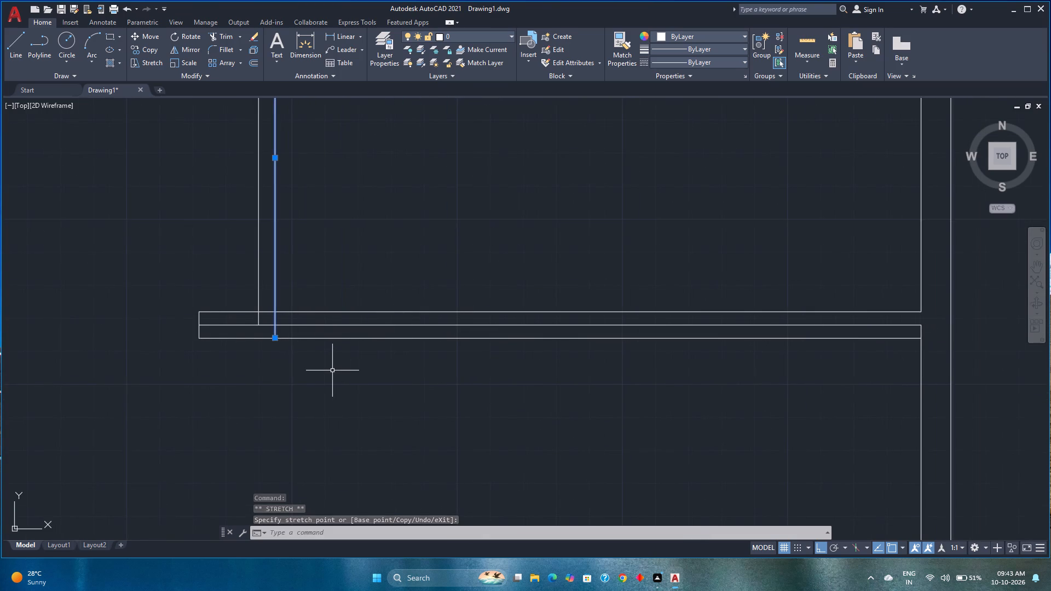
scroll(332, 370, down, 2)
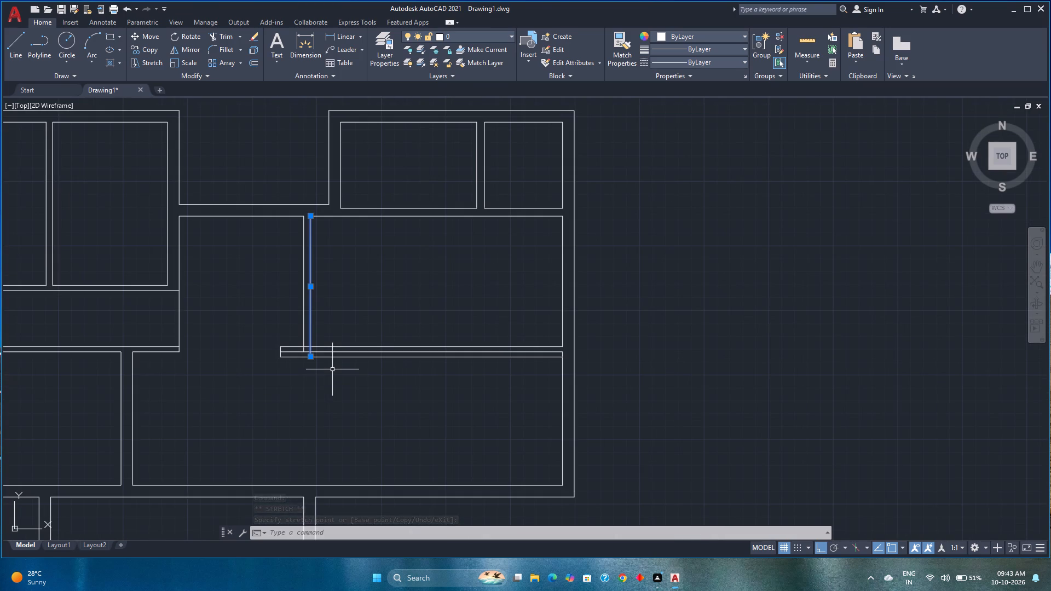
key(Escape)
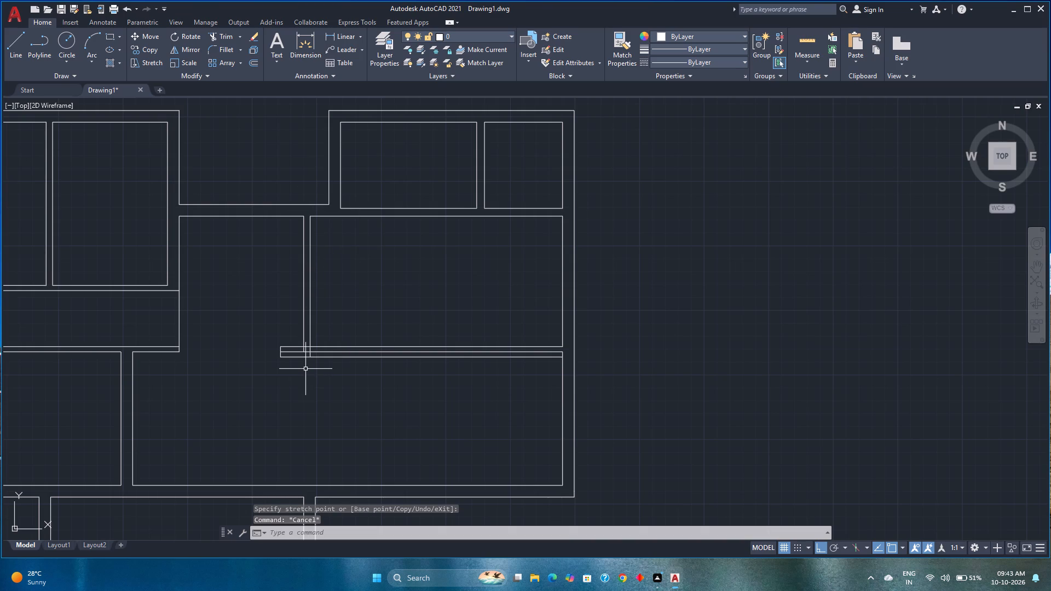
Trim the inner horizontal and vertical line segments where the corridor's east wall meets the short wall stub.
scroll(302, 366, up, 2)
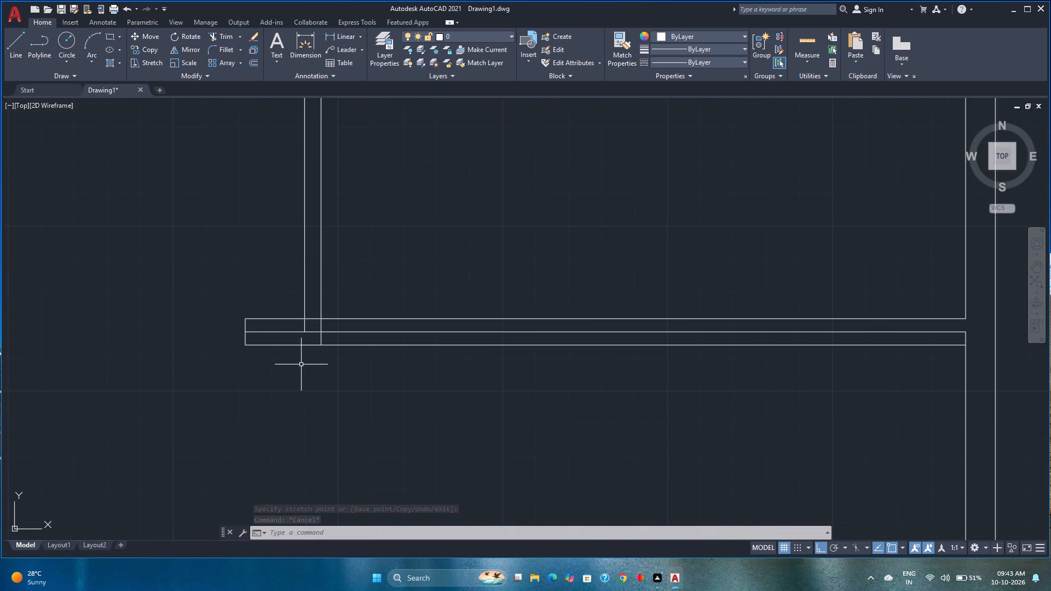
text(tr)
key(Return)
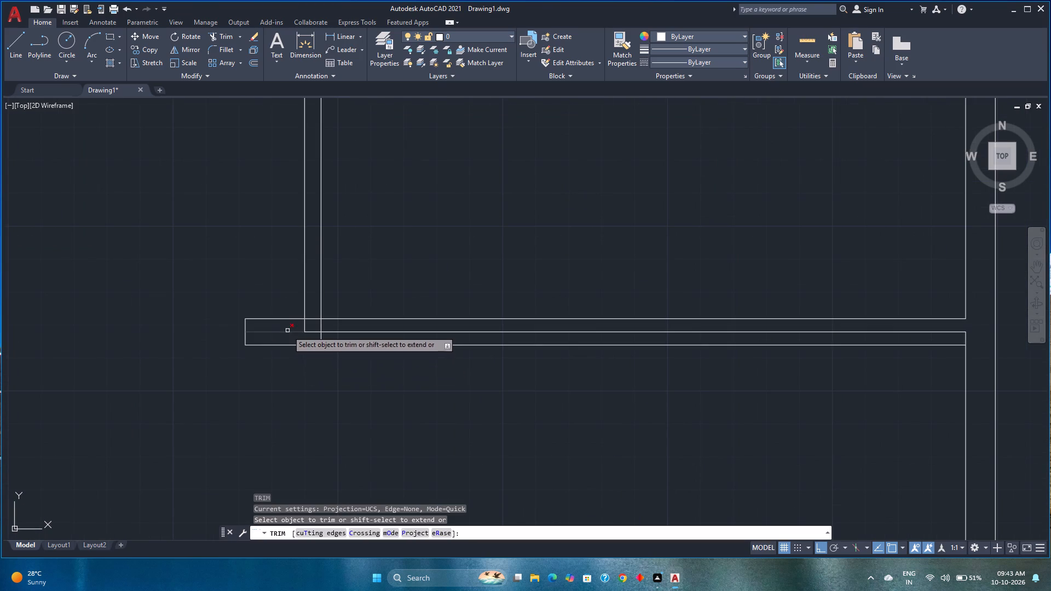
click(287, 330)
click(313, 331)
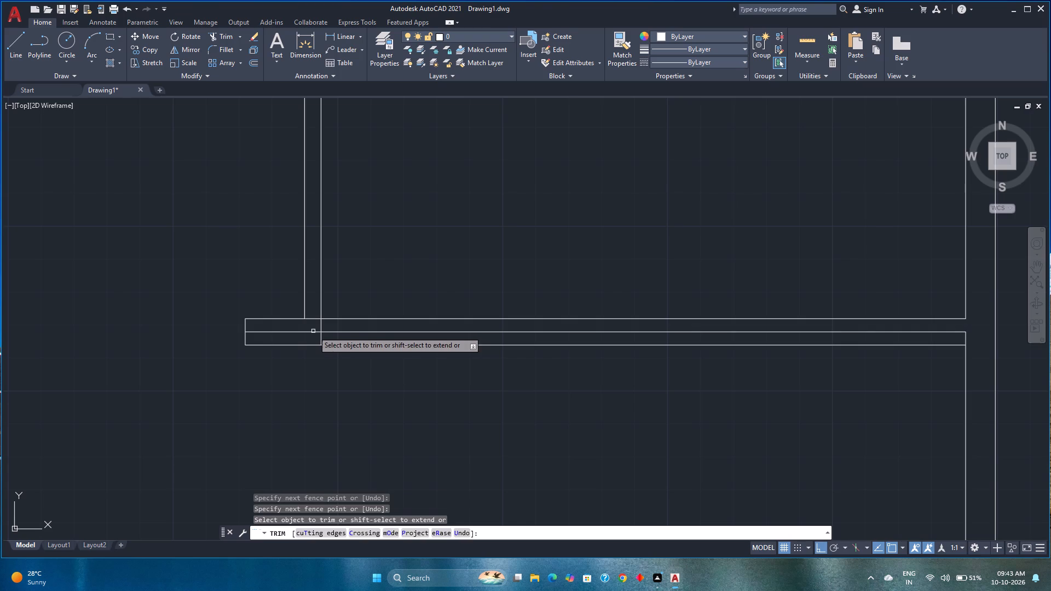
click(313, 312)
click(313, 333)
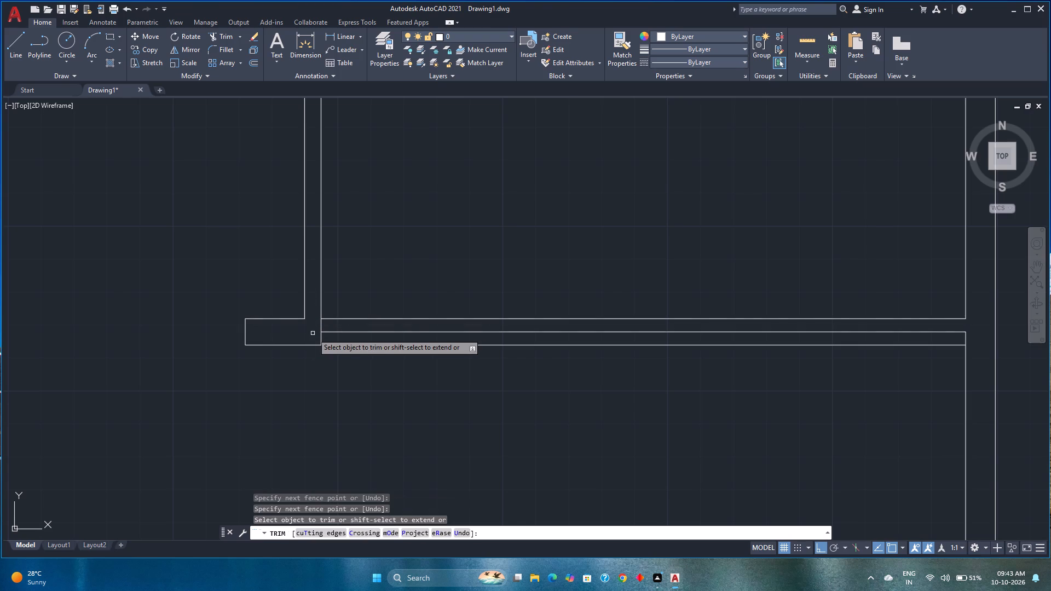
scroll(313, 333, down, 1)
key(space)
With the offset distance set to 5', offset the east room's west wall line 7' east, and the new line 6" farther east as a partition.
scroll(341, 375, down, 2)
middle_drag(339, 372, 268, 364)
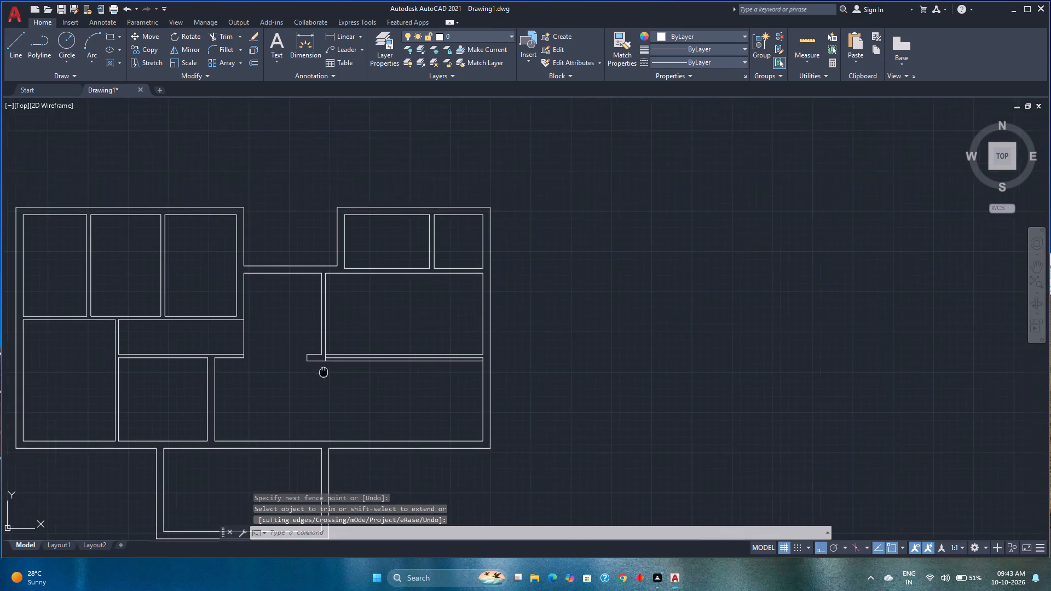
middle_drag(268, 364, 266, 364)
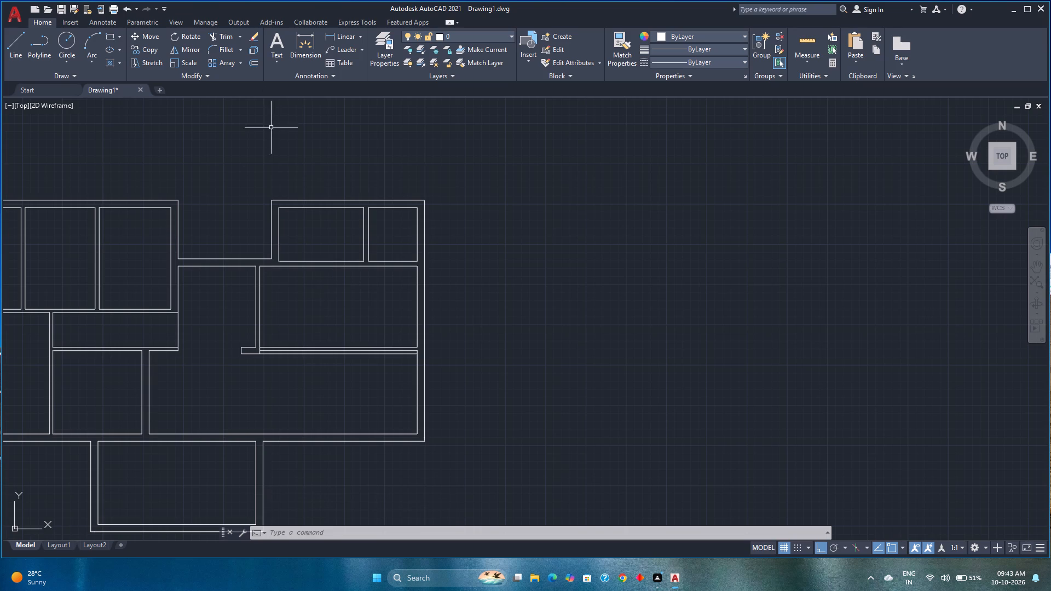
click(251, 67)
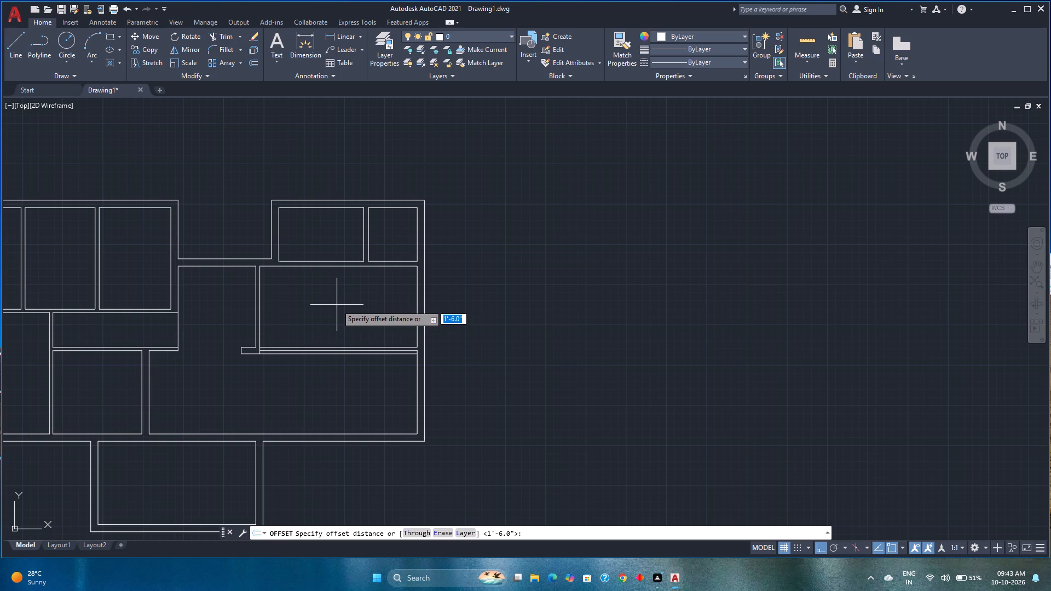
text(5')
key(Return)
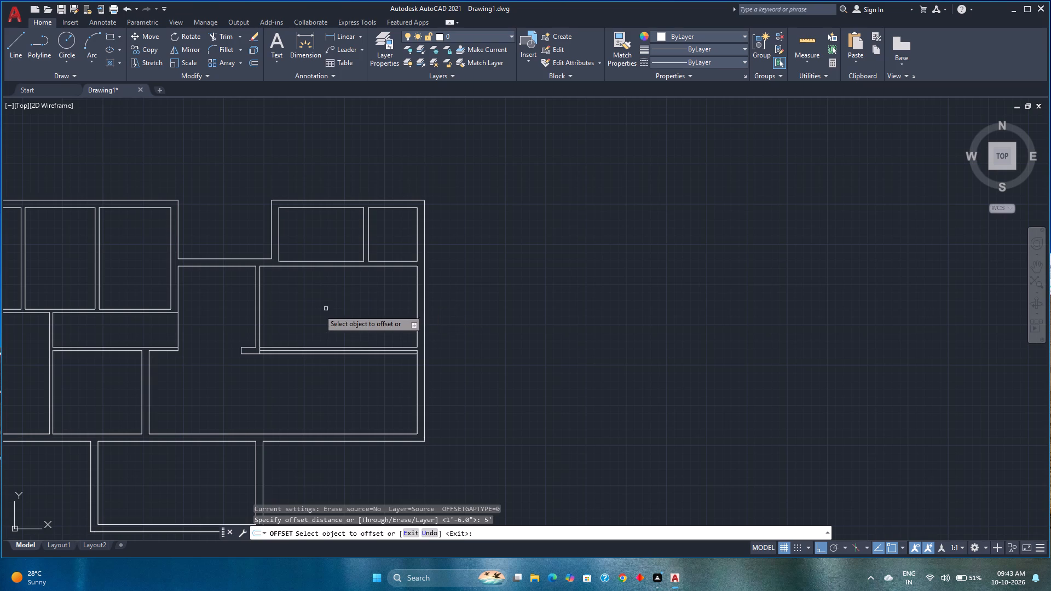
click(261, 309)
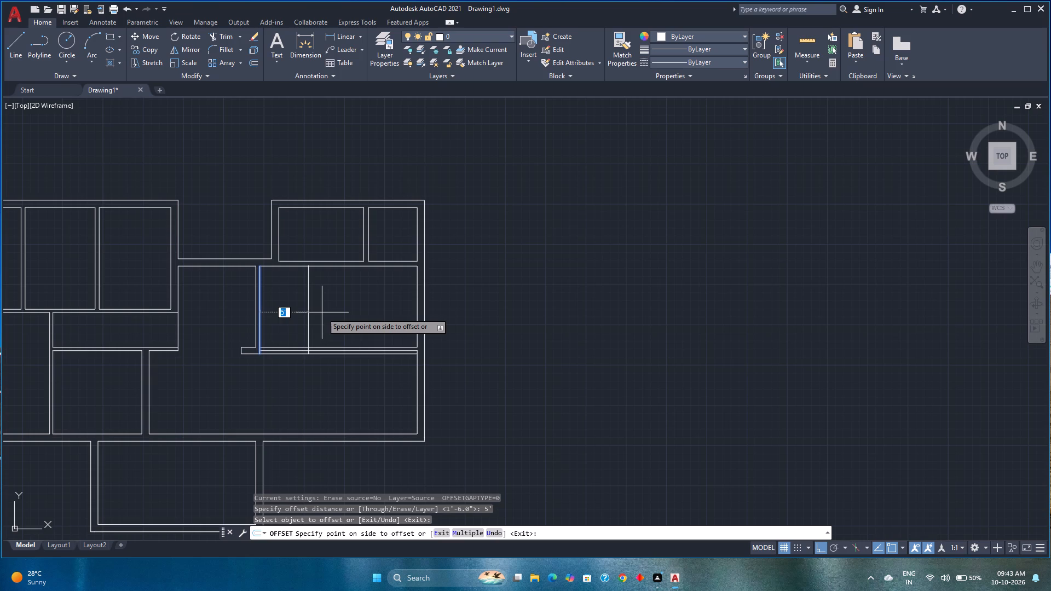
text(7')
key(Return)
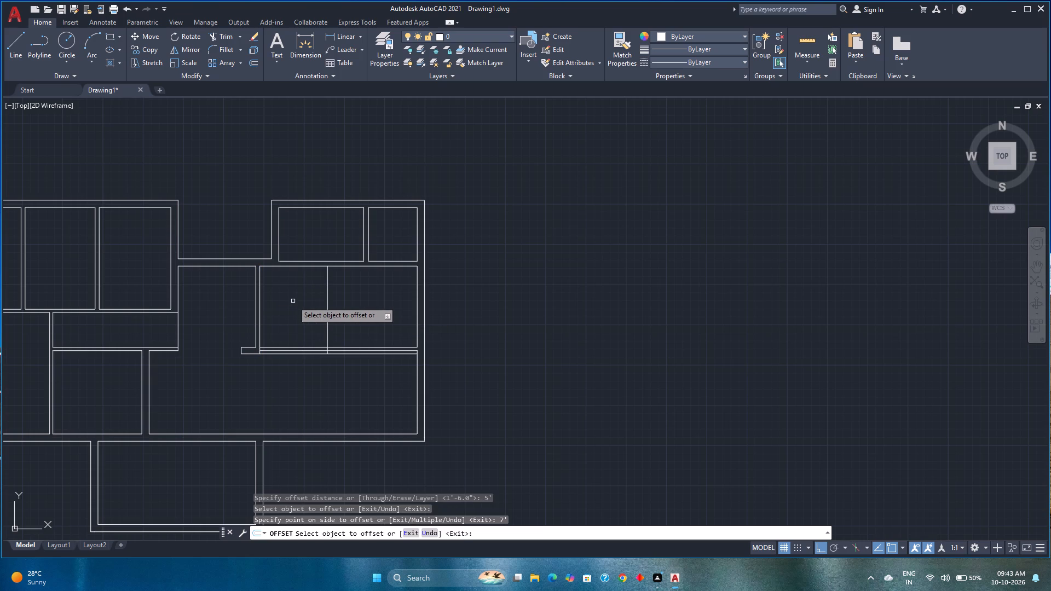
scroll(300, 293, down, 1)
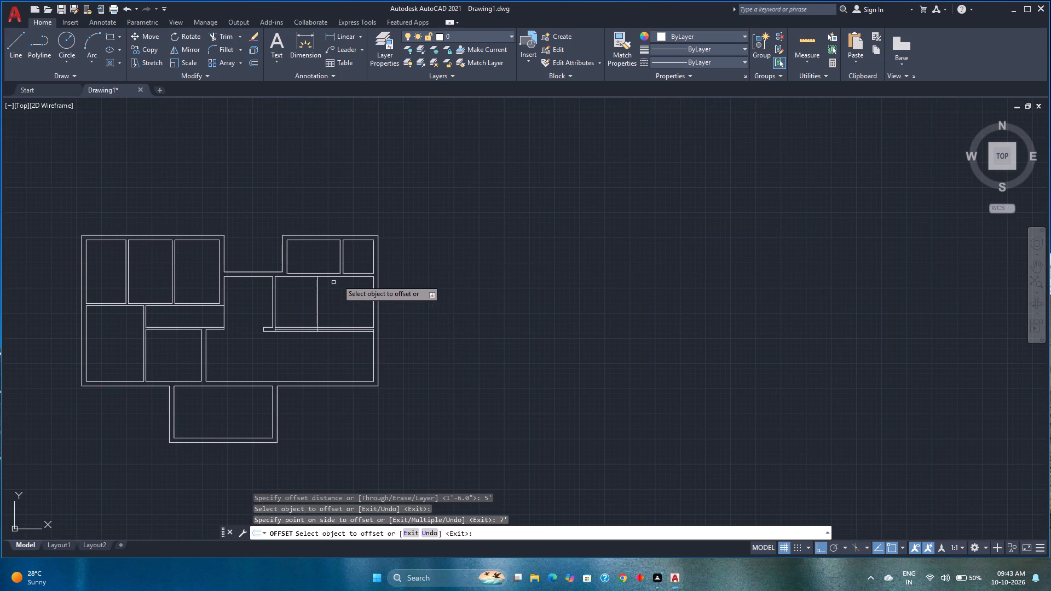
click(317, 291)
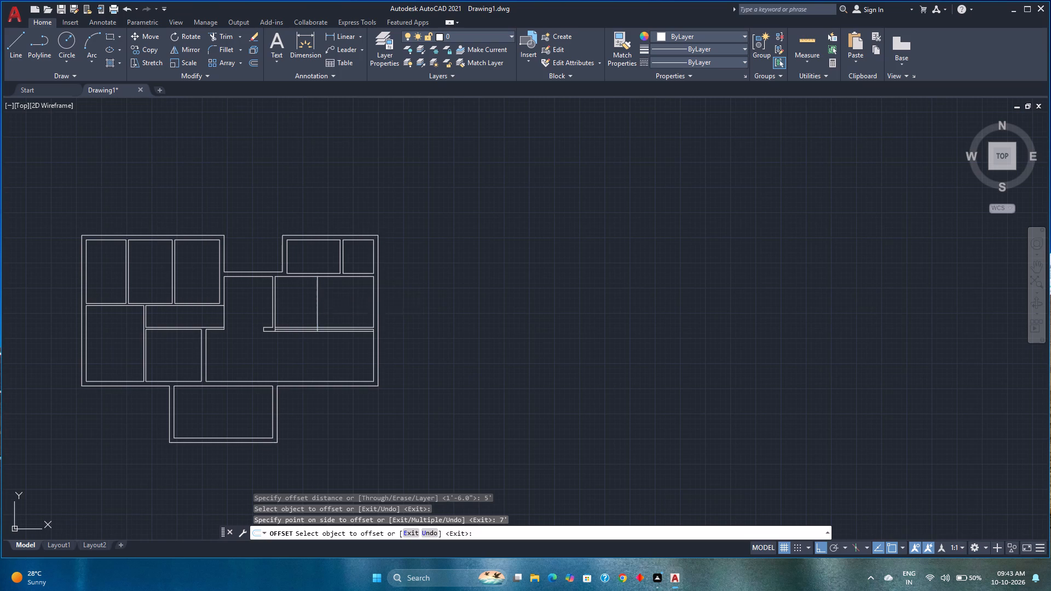
key(6)
key(Return)
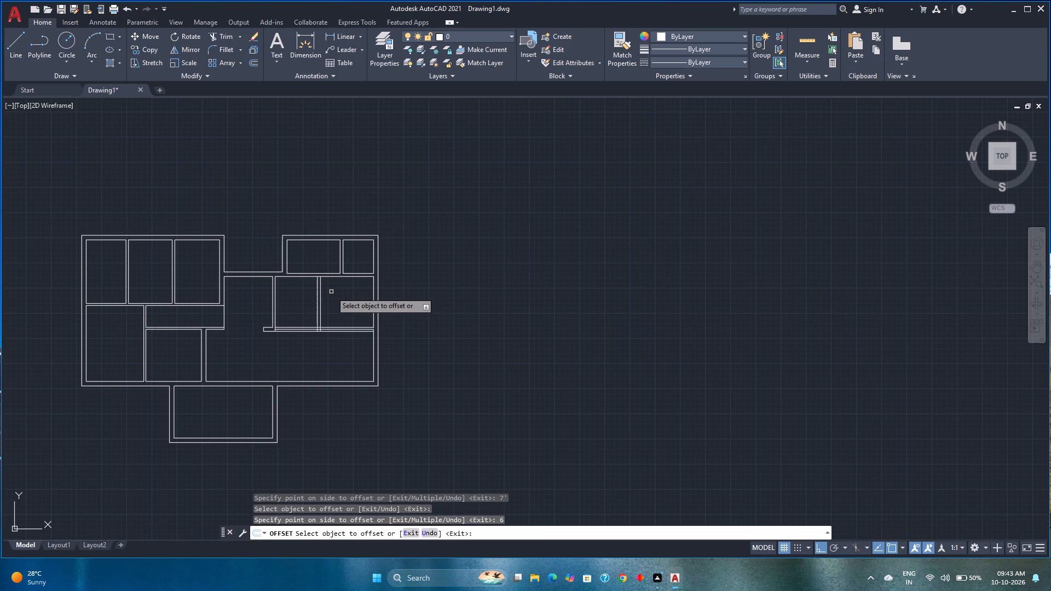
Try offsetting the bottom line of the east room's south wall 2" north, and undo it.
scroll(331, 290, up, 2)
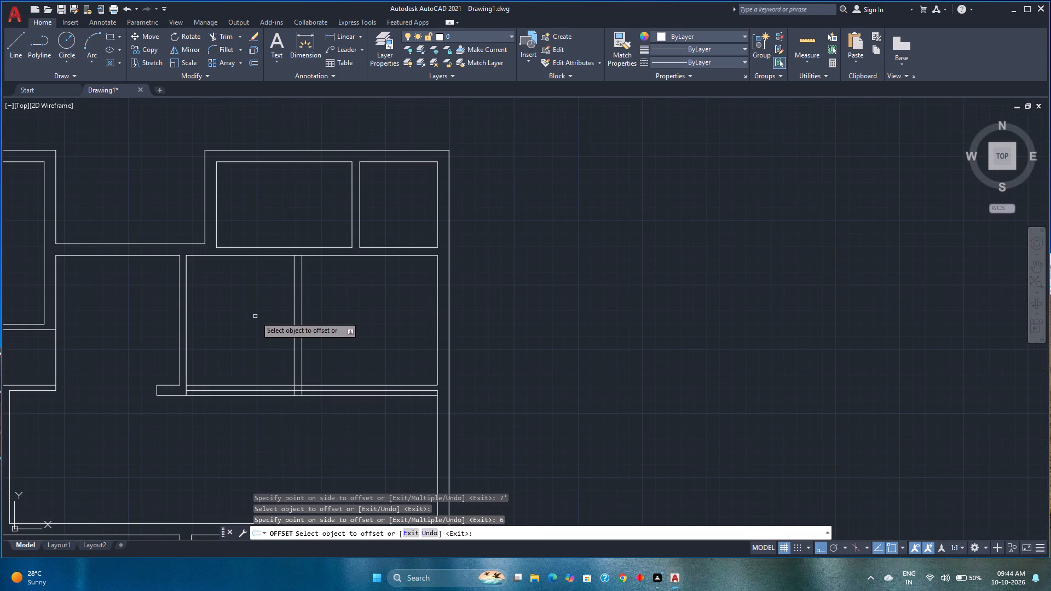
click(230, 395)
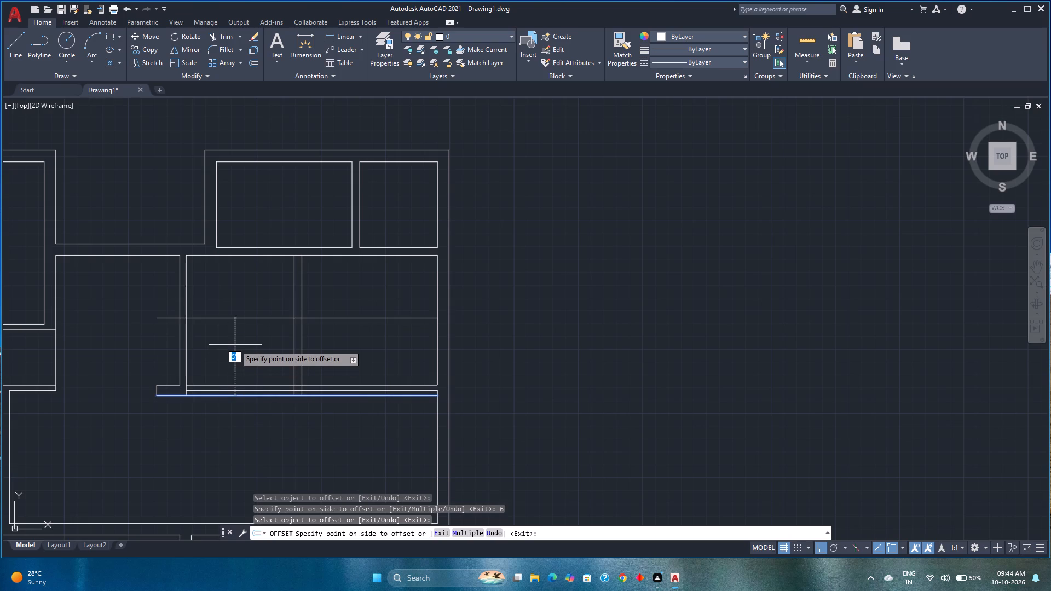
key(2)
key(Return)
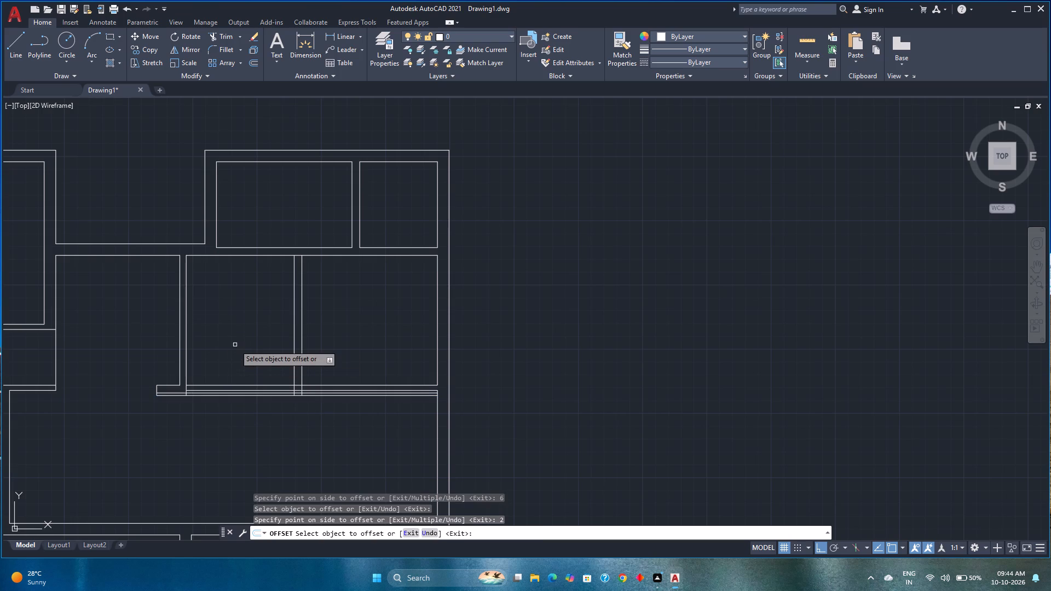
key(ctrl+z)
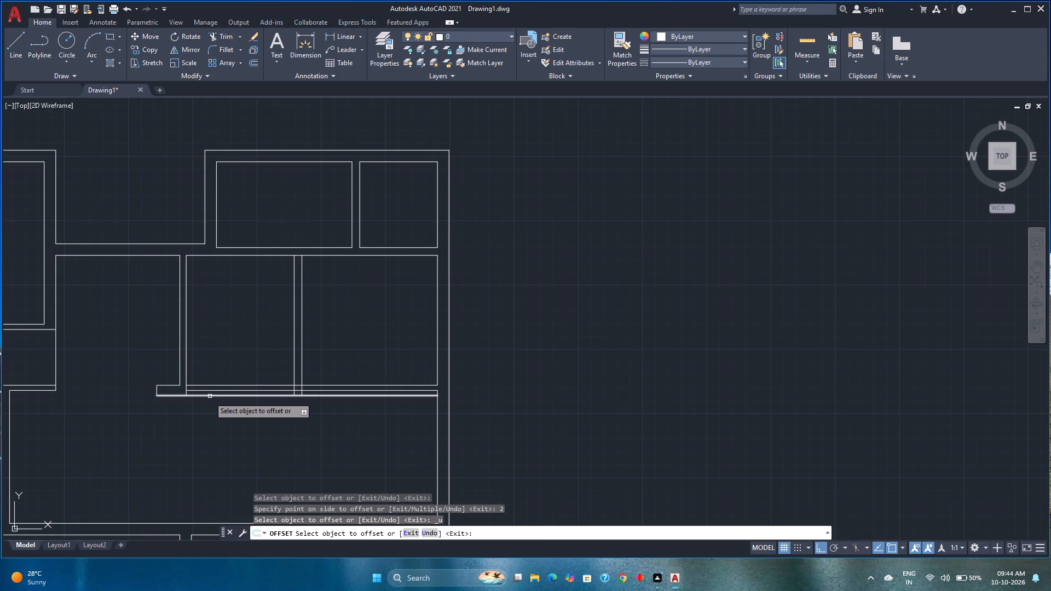
Offset the bottom line of the east room's south wall 2' north, and that new line another 6" north.
click(209, 397)
key(2)
key(apostrophe)
key(Return)
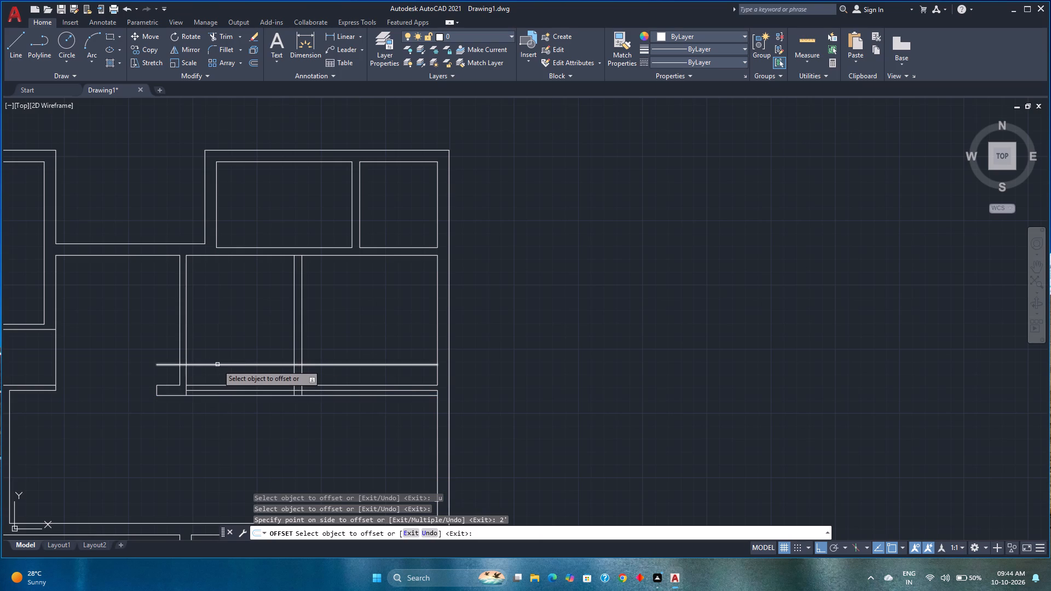
click(217, 364)
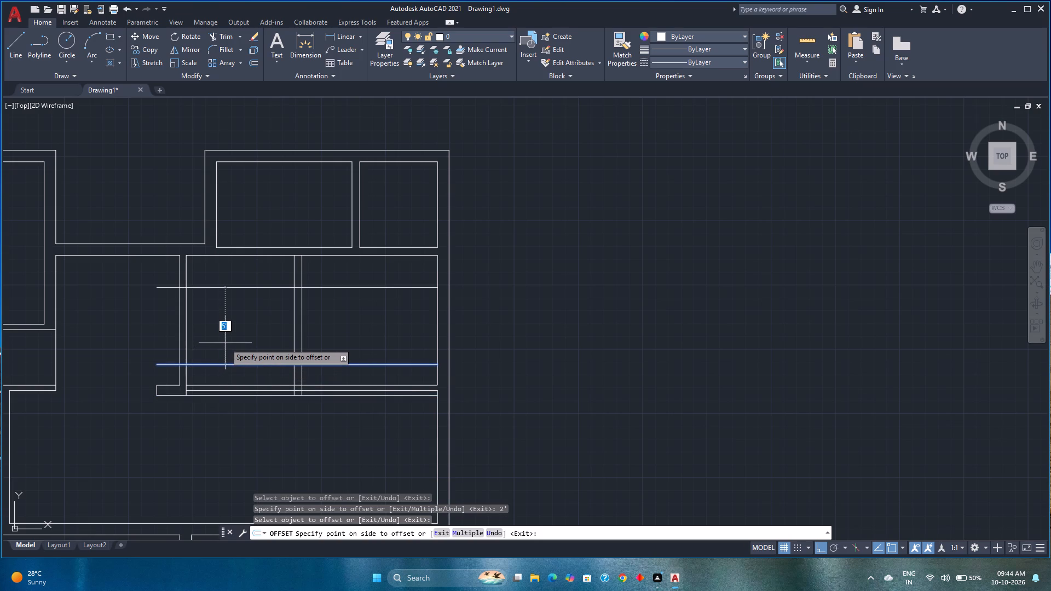
key(6)
key(Return)
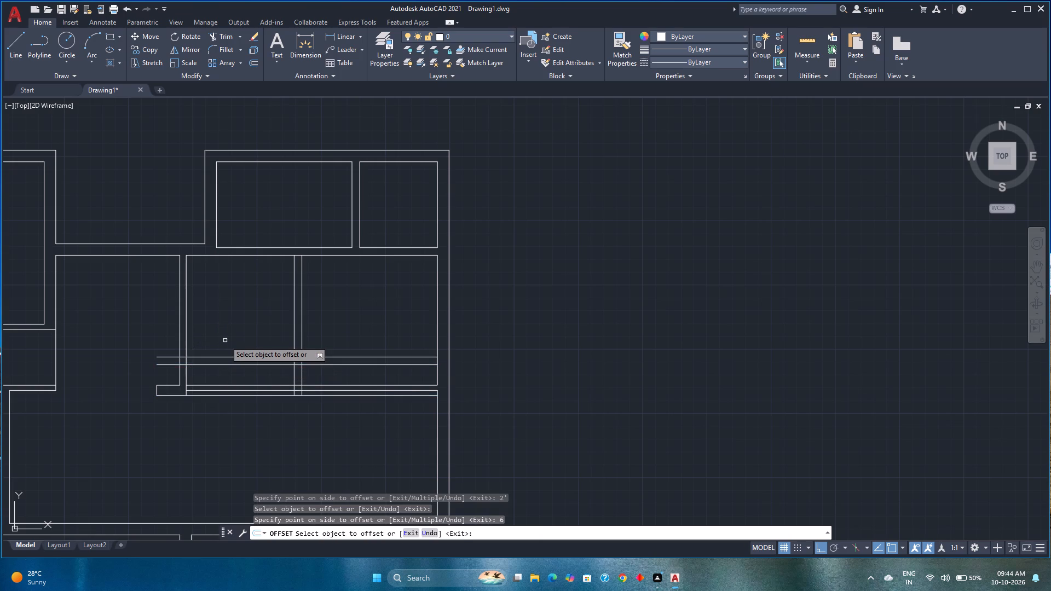
key(Escape)
Trim the new horizontal wall lines' ends west of the east room and clear the segments inside the west wall junction.
text(tr)
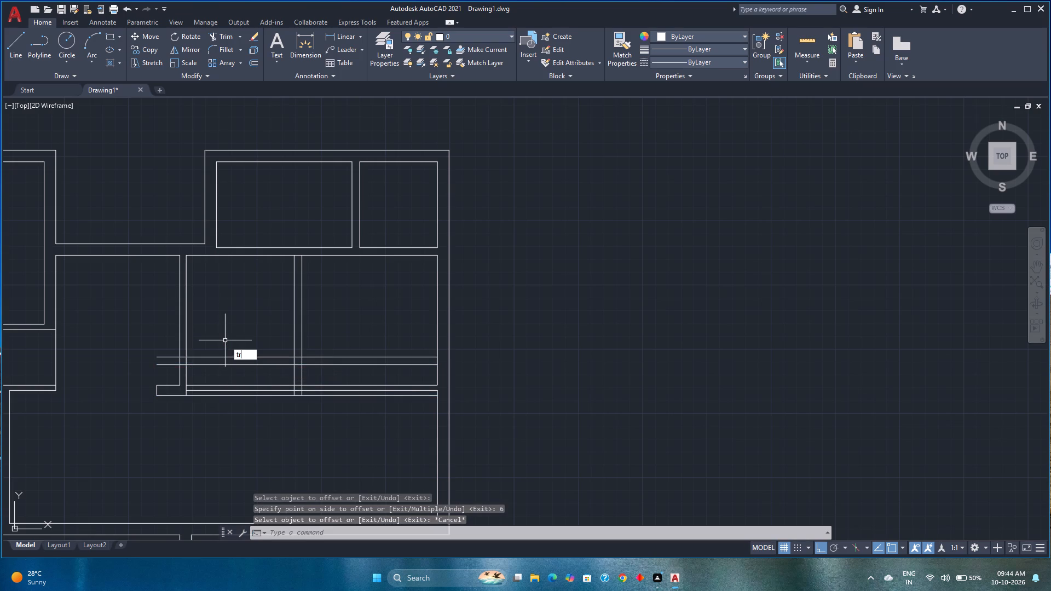
key(Return)
scroll(135, 358, up, 4)
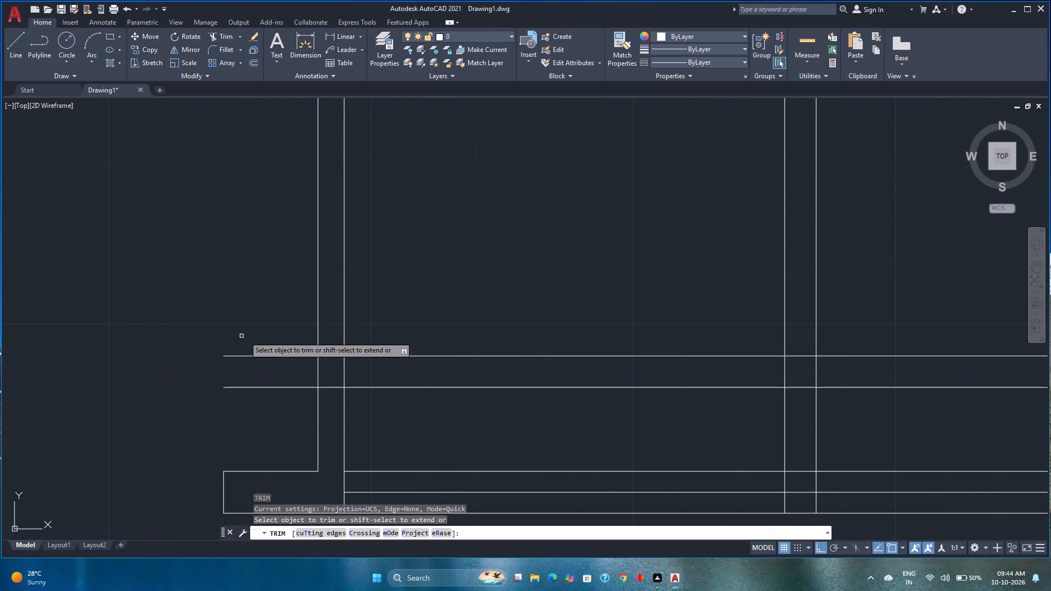
click(284, 337)
click(282, 404)
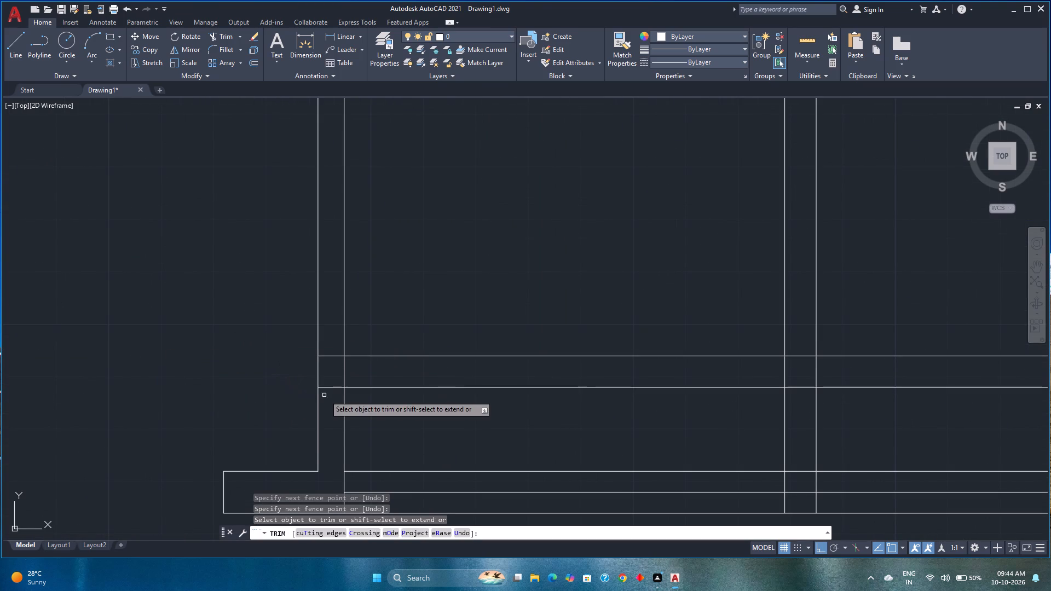
drag(328, 348, 347, 368)
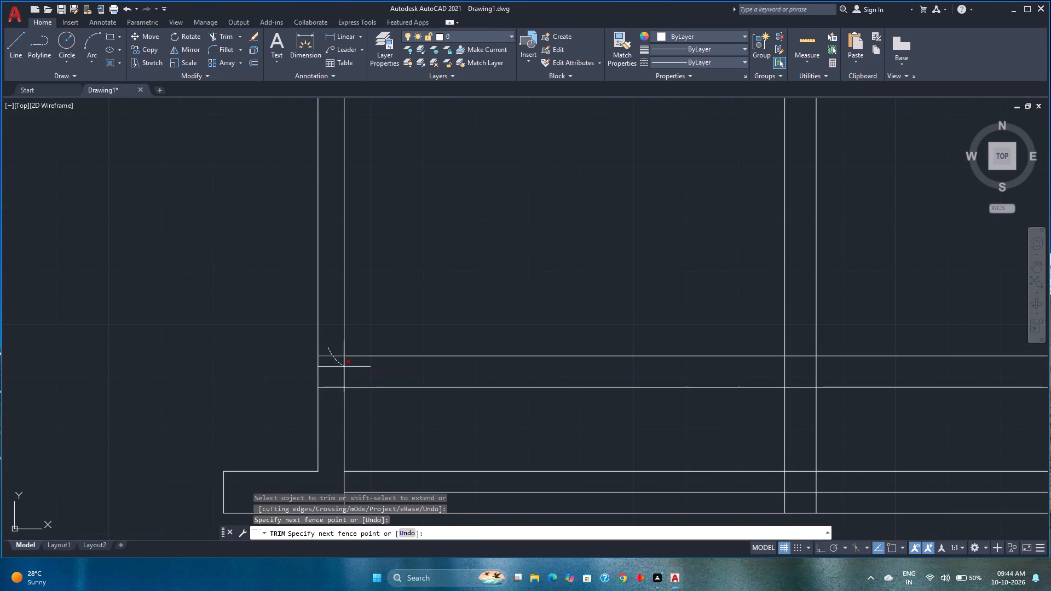
drag(347, 368, 335, 396)
Trim the new horizontal wall lines inside the partition junction and remove their stretches east of the partition.
scroll(335, 396, down, 2)
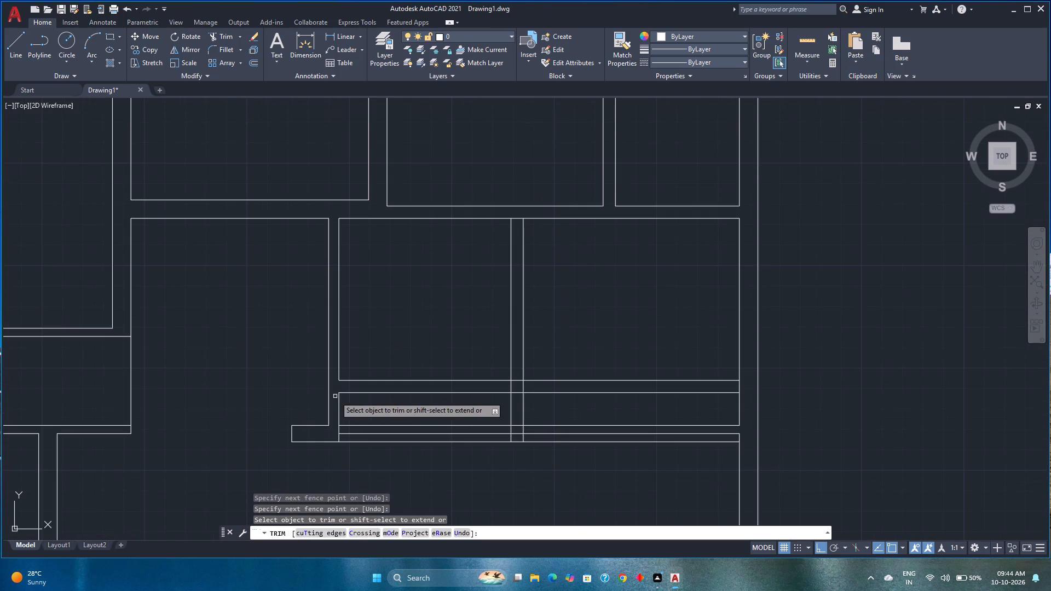
scroll(516, 381, up, 1)
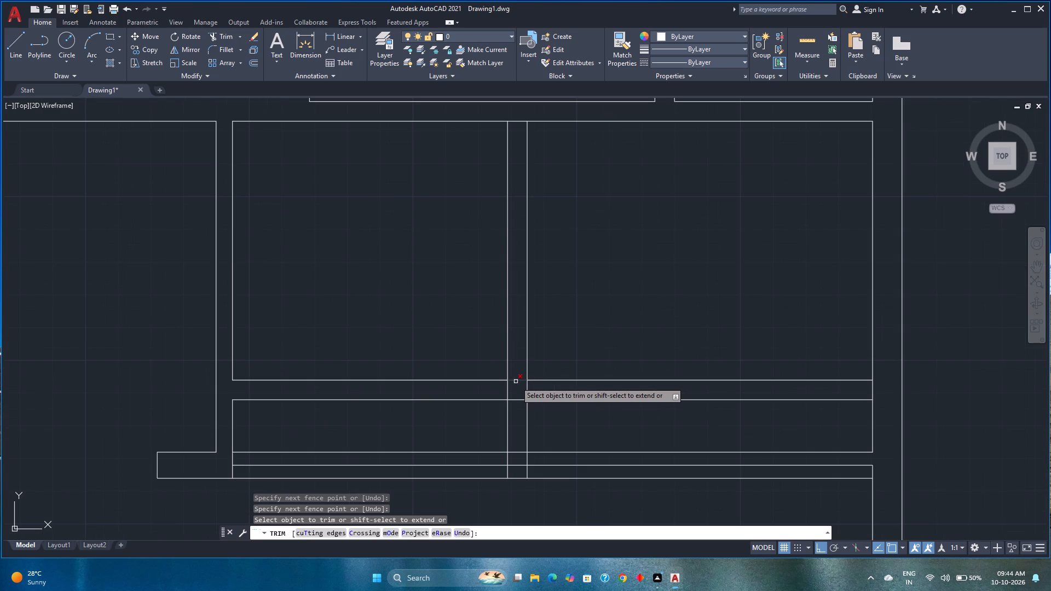
click(517, 367)
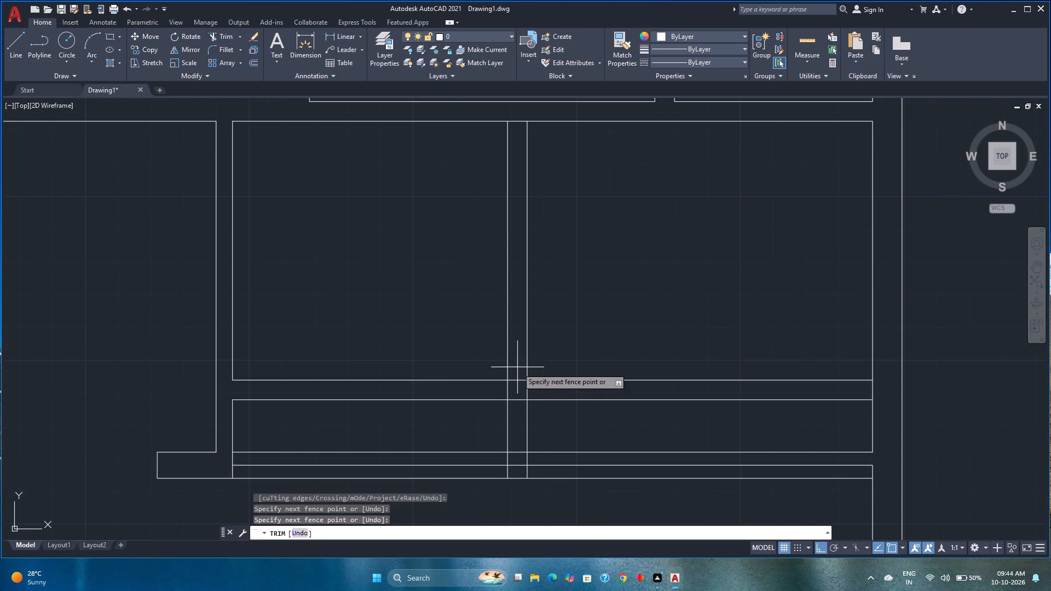
click(504, 391)
click(511, 390)
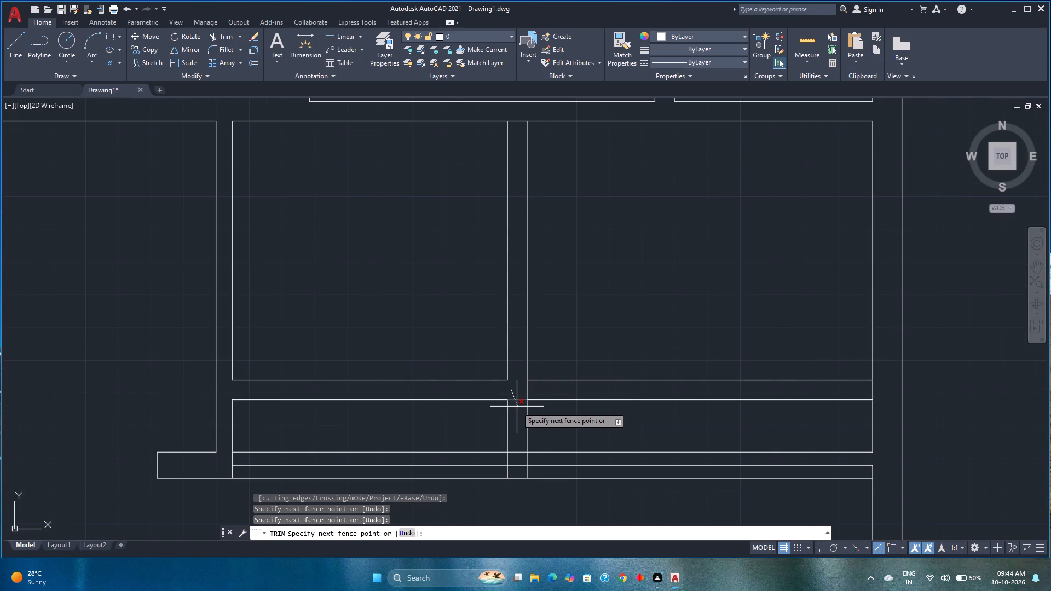
click(517, 407)
click(579, 354)
click(581, 414)
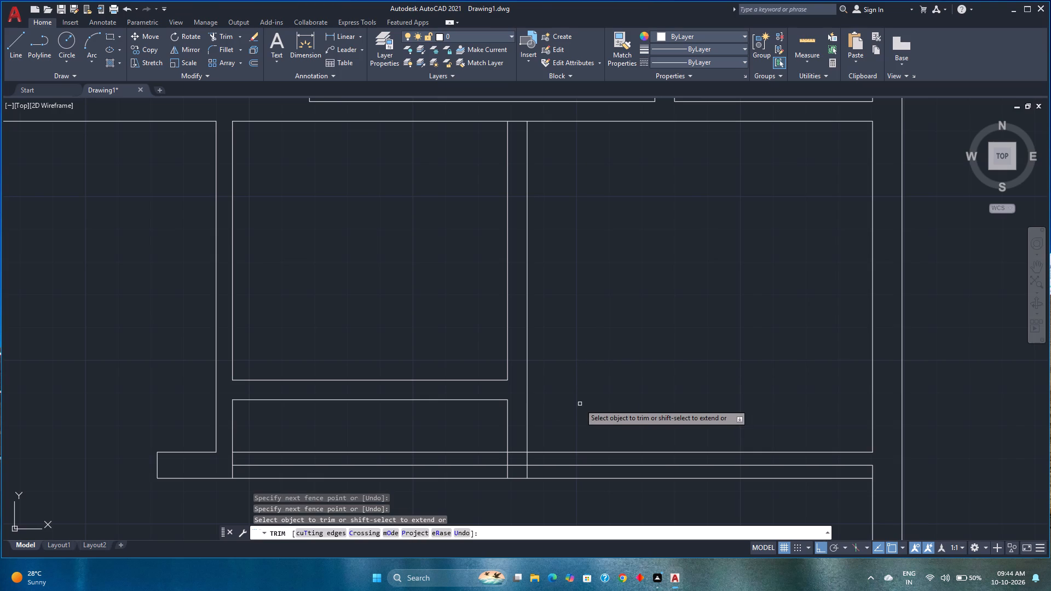
Trim away the three south wall lines of the east room on both sides of the partition's south stub.
scroll(583, 398, down, 1)
middle_drag(578, 357, 578, 338)
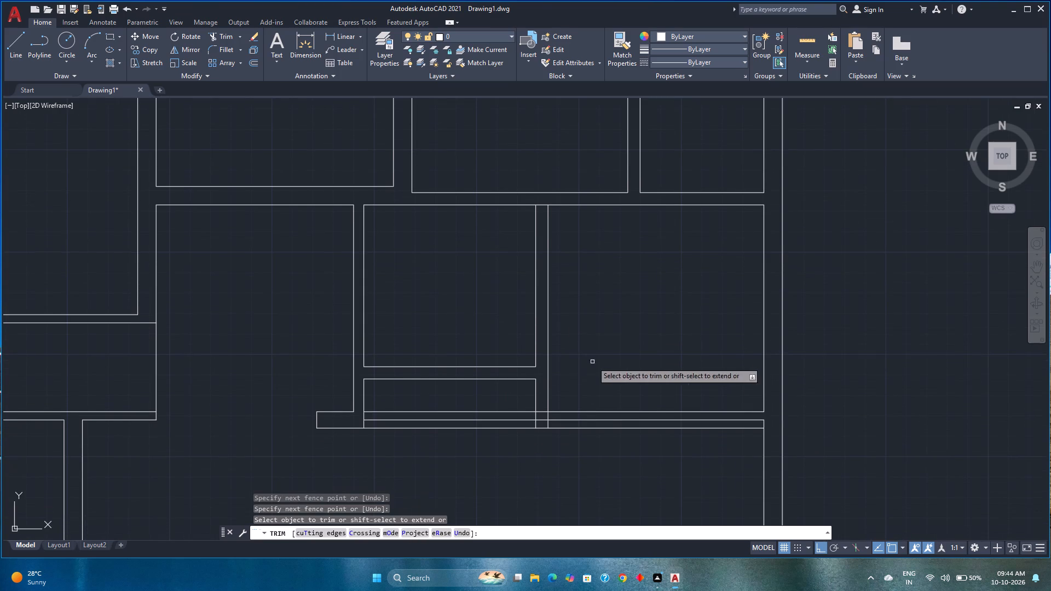
click(592, 362)
click(581, 439)
click(459, 394)
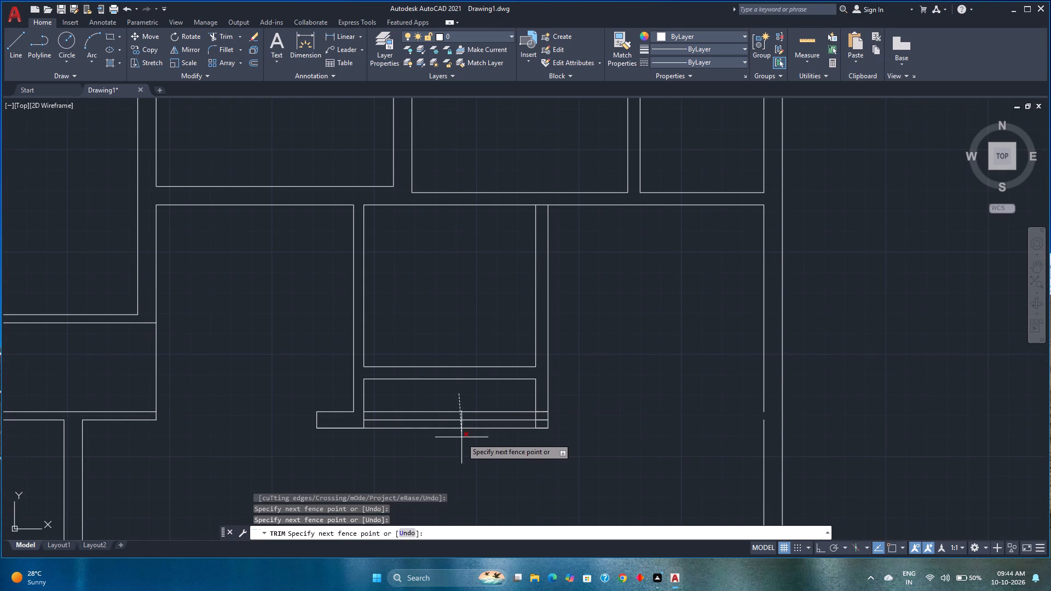
click(461, 439)
key(space)
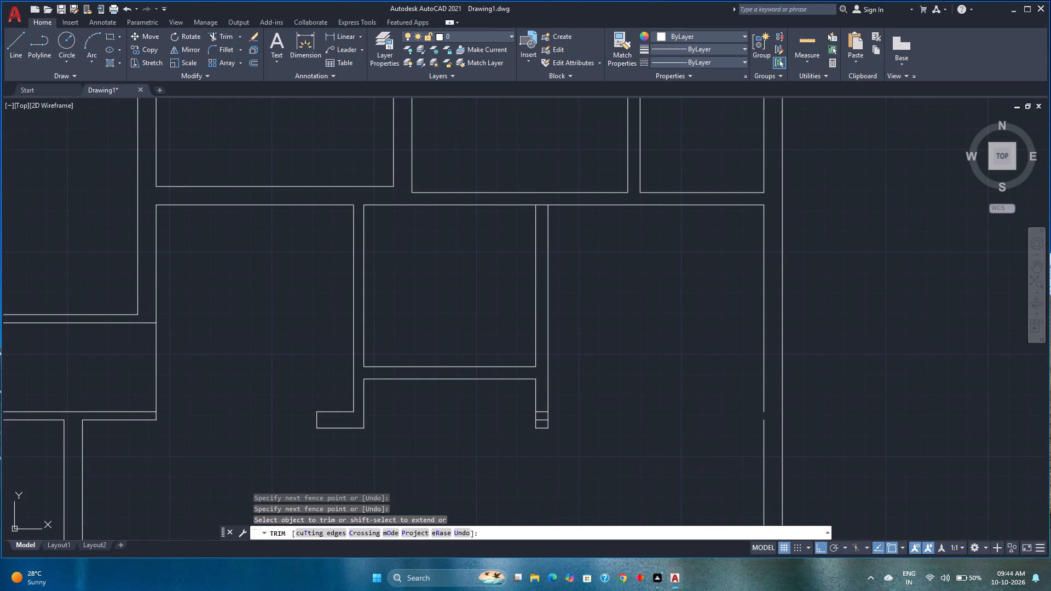
Join the two collinear segments of the east exterior wall's inner line into one line.
click(764, 442)
click(765, 408)
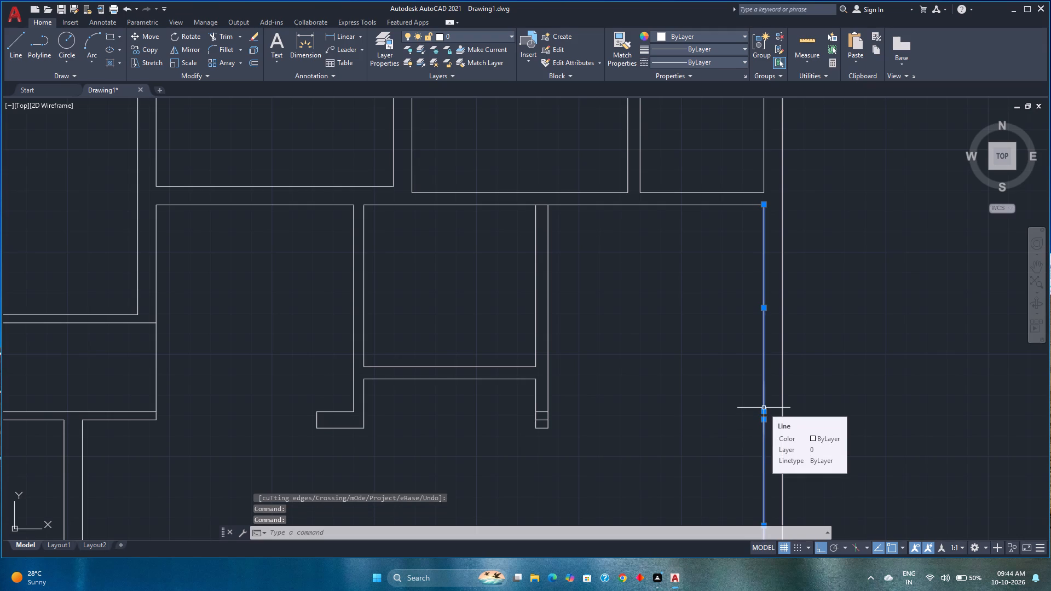
key(j)
key(Return)
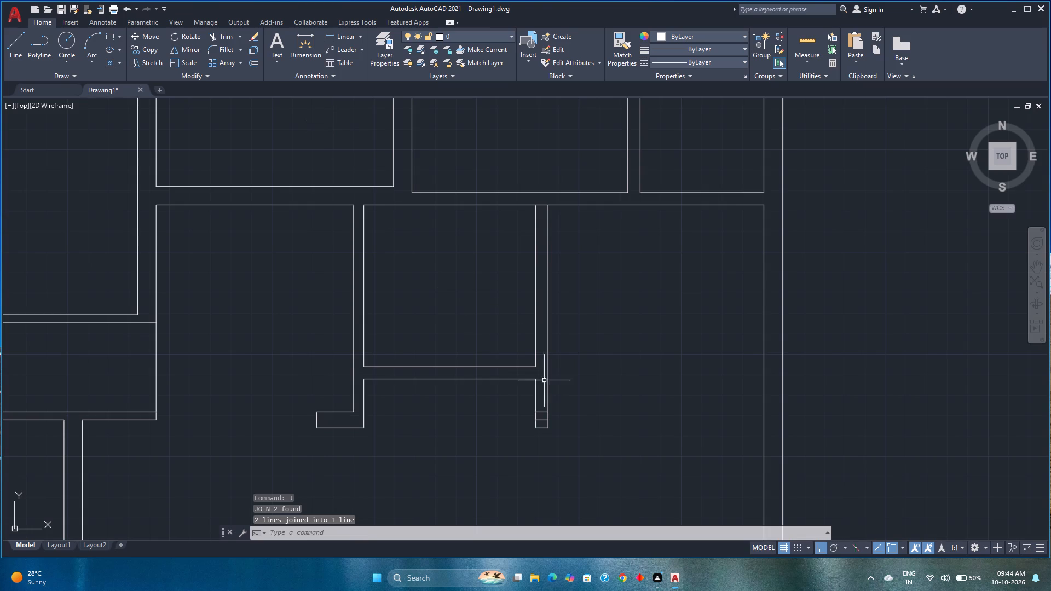
Move the short west line of the partition's south stub 3" west.
click(535, 398)
key(m)
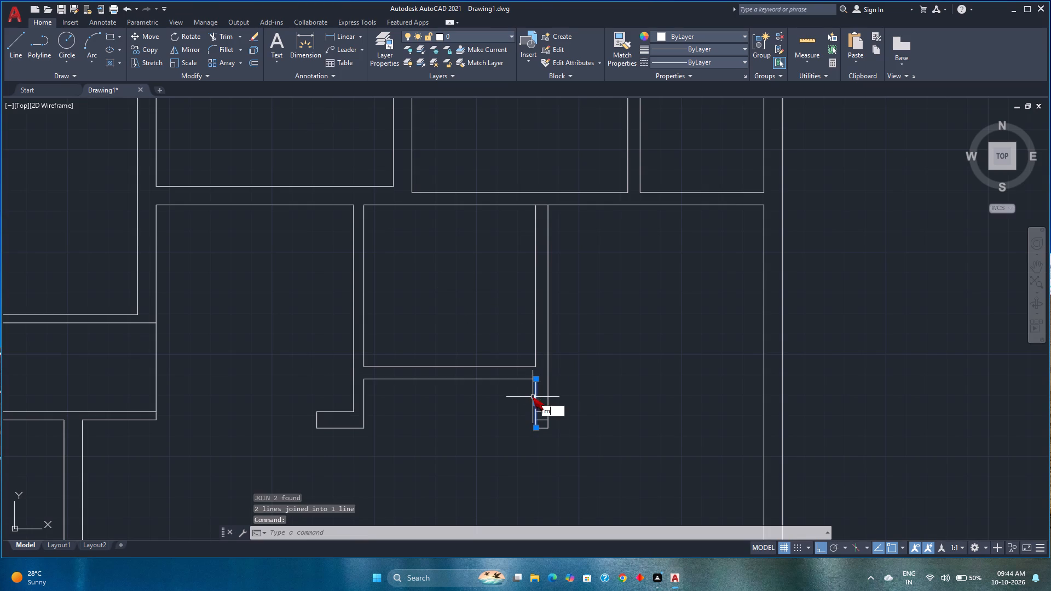
key(Return)
click(536, 381)
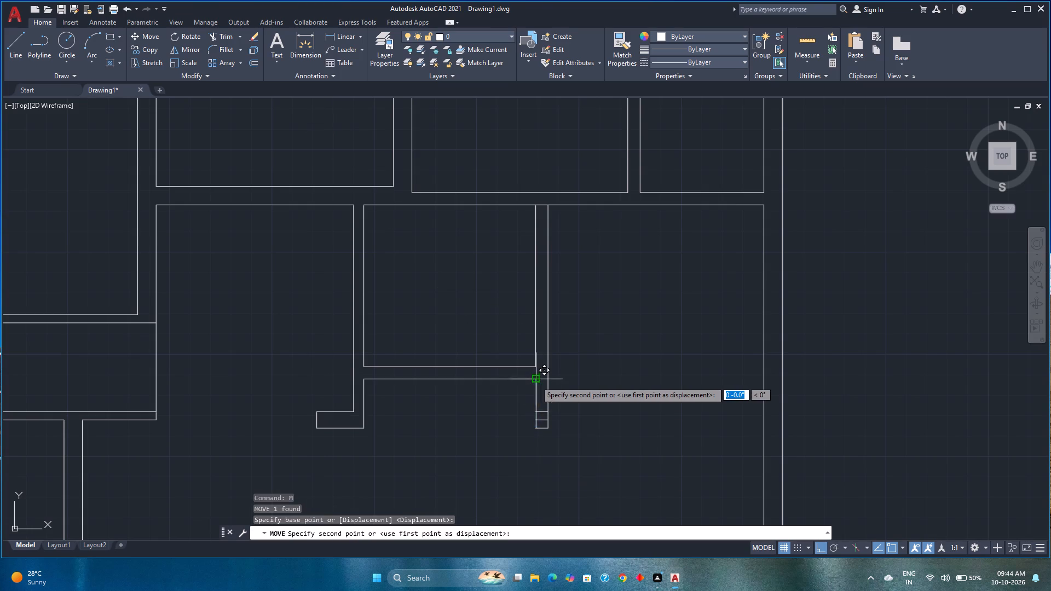
key(3)
key(Return)
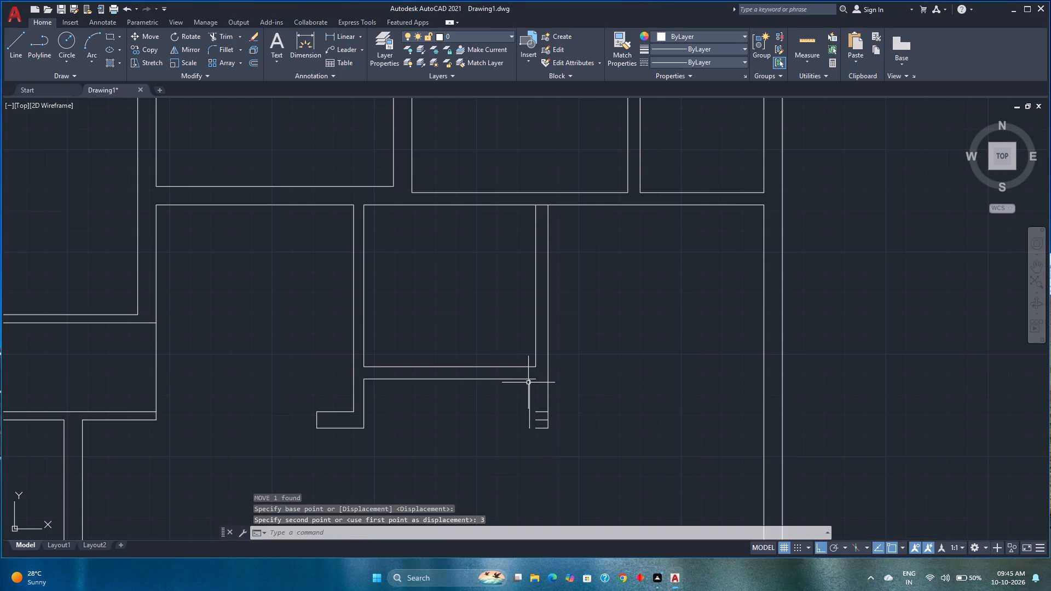
Extend the three short cross lines at the stub's south end west to the moved line.
text(ex)
key(Return)
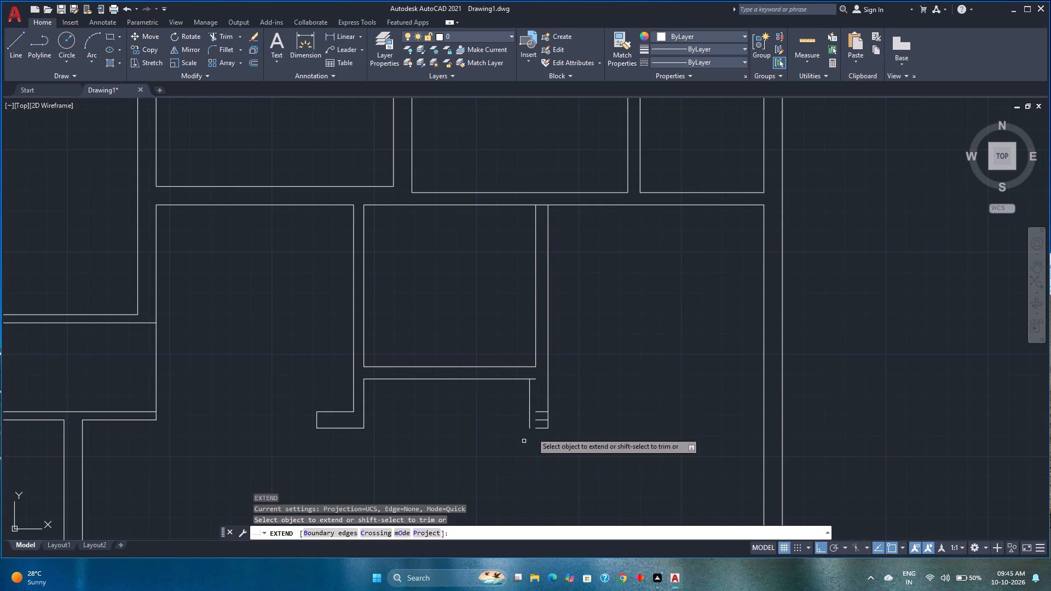
click(540, 403)
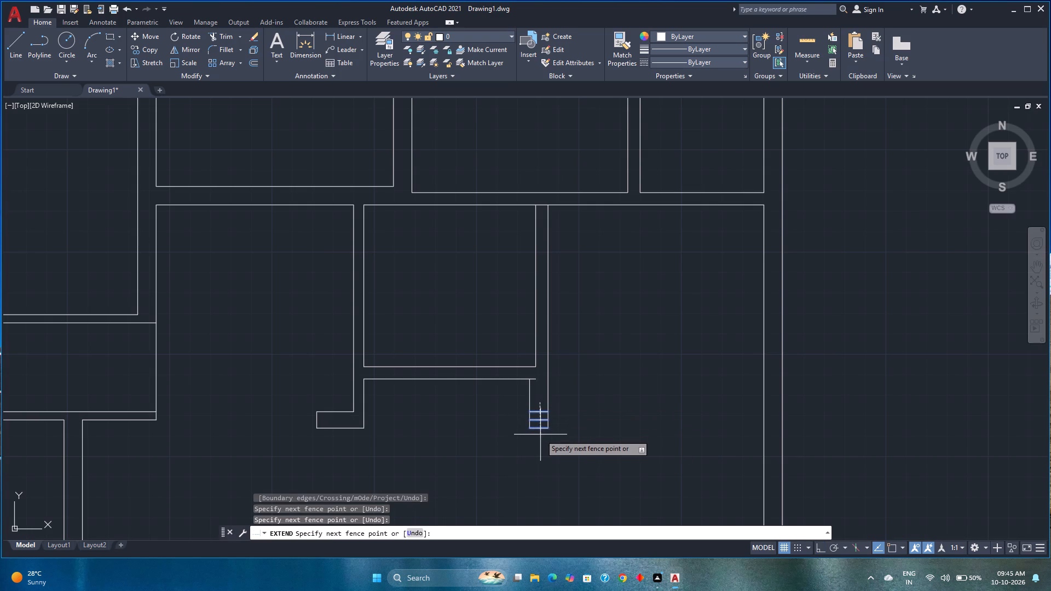
click(540, 434)
key(Escape)
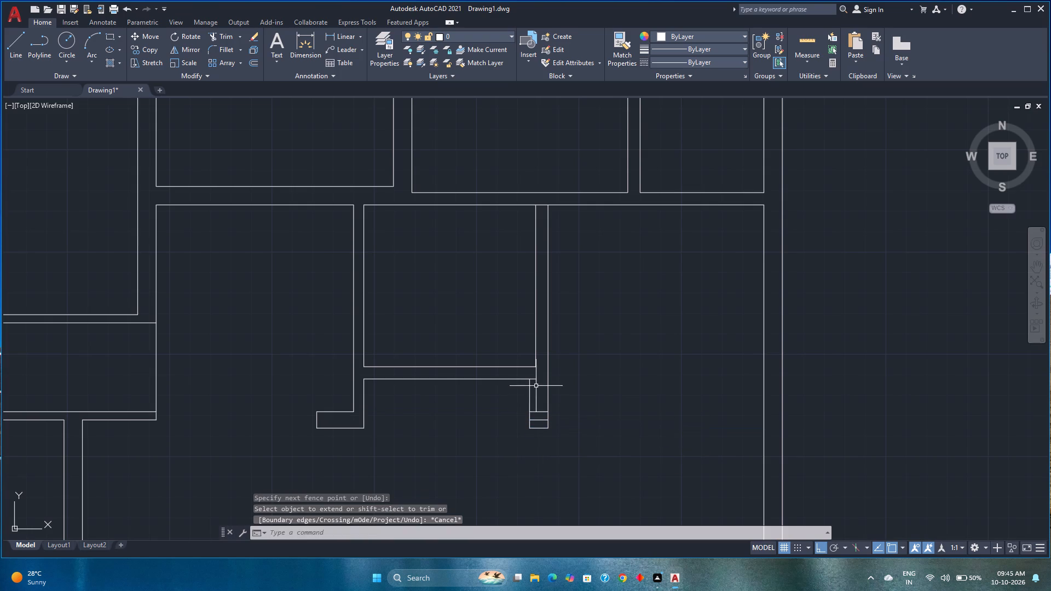
Trim the horizontal wall line's overhang past the stub and remove the two inner cross lines, leaving only the south end line.
text(tr)
key(Return)
scroll(535, 381, up, 3)
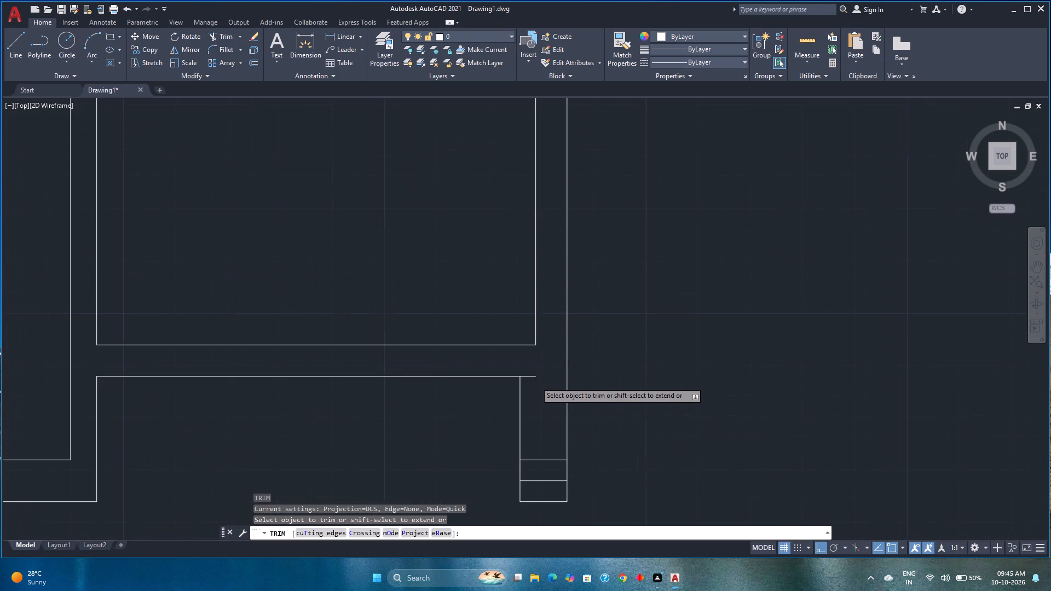
click(529, 371)
click(547, 491)
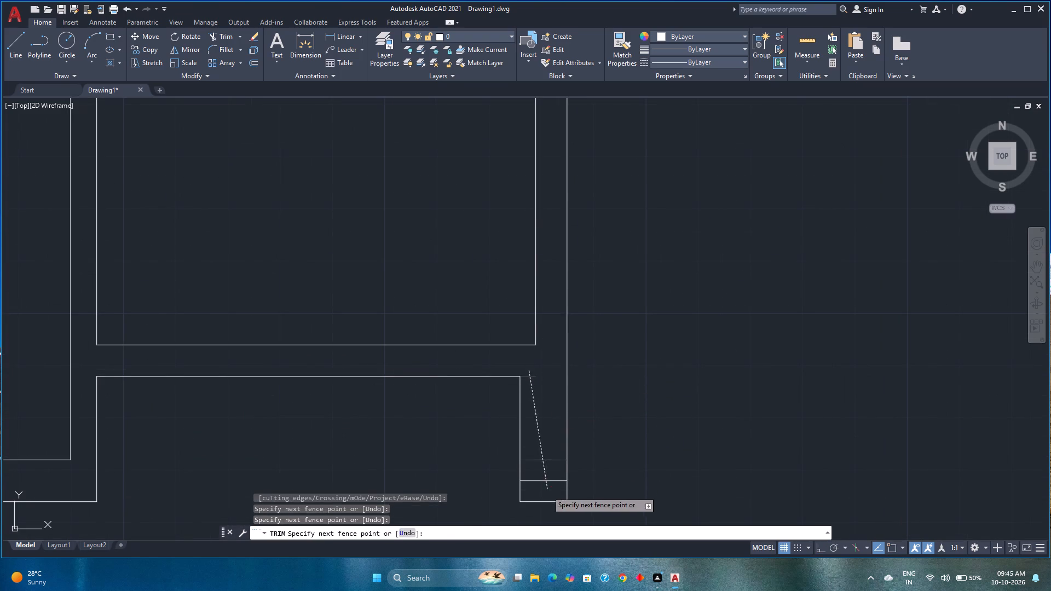
scroll(546, 459, down, 2)
middle_drag(458, 473, 482, 426)
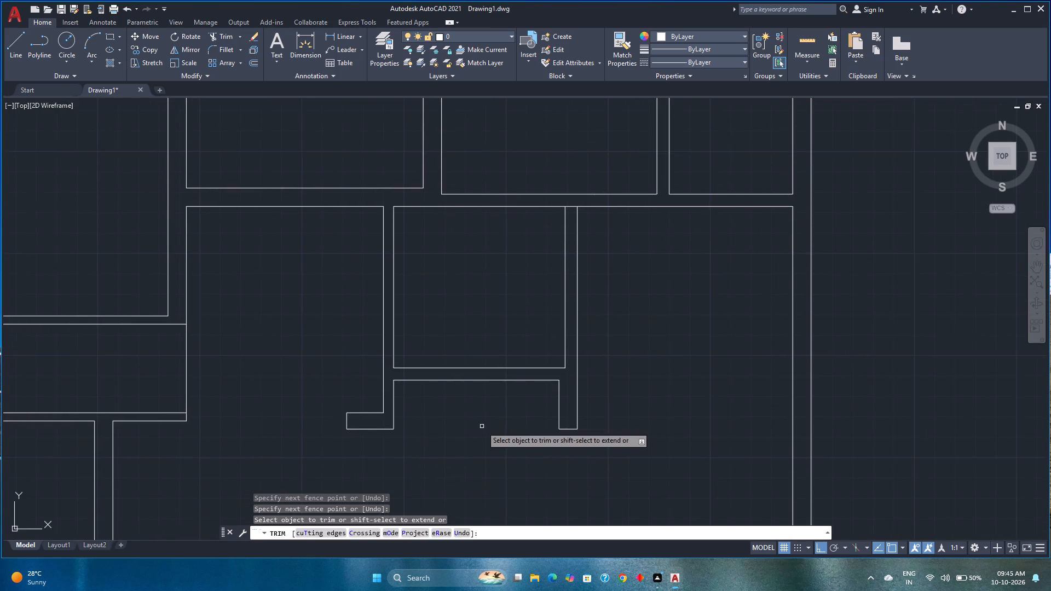
scroll(482, 426, down, 2)
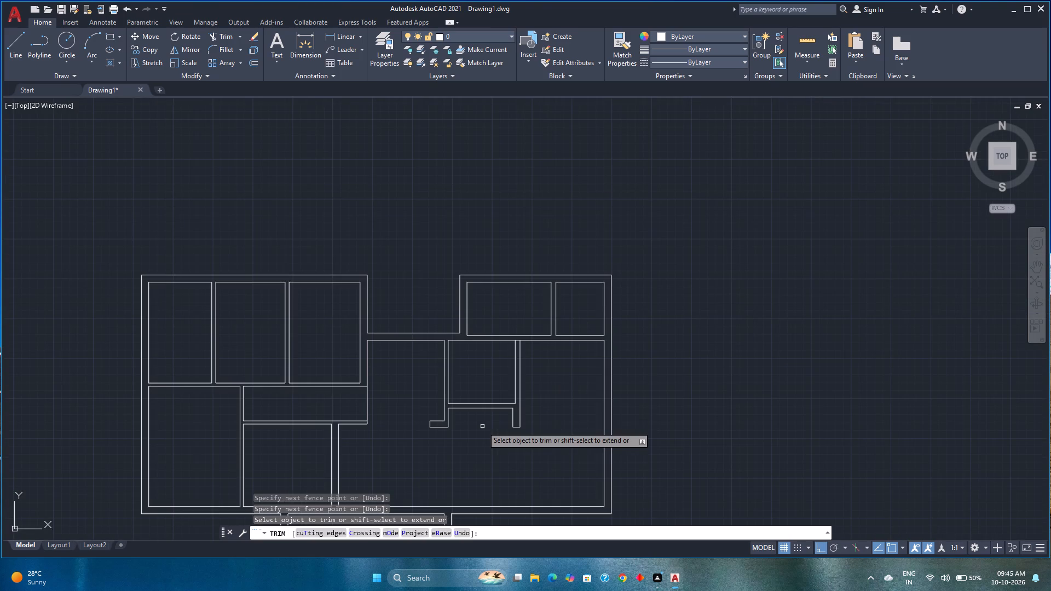
scroll(482, 426, down, 1)
middle_drag(482, 426, 517, 361)
middle_drag(438, 438, 438, 433)
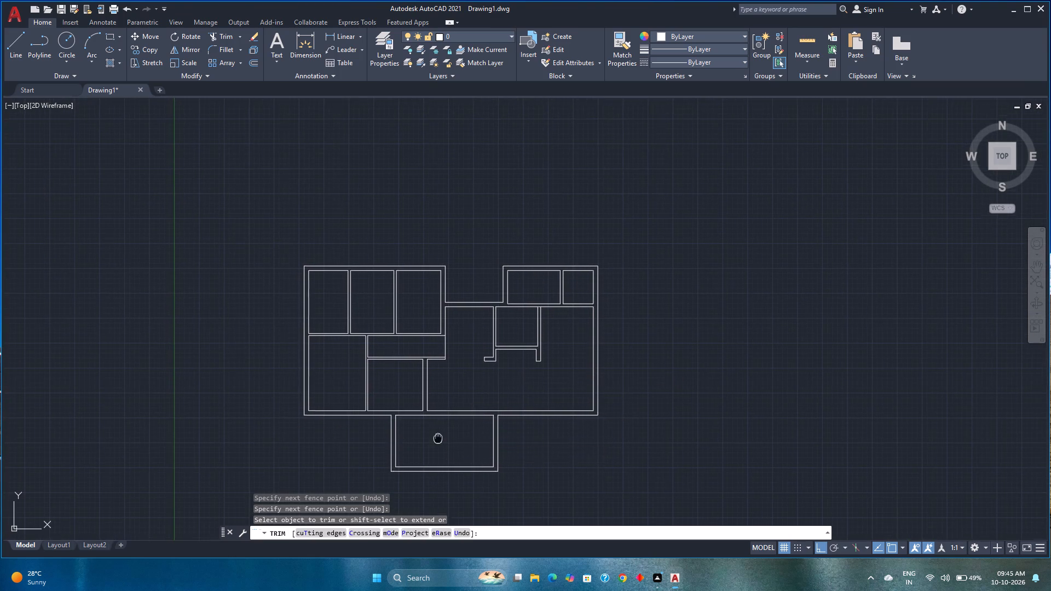
middle_drag(438, 433, 490, 384)
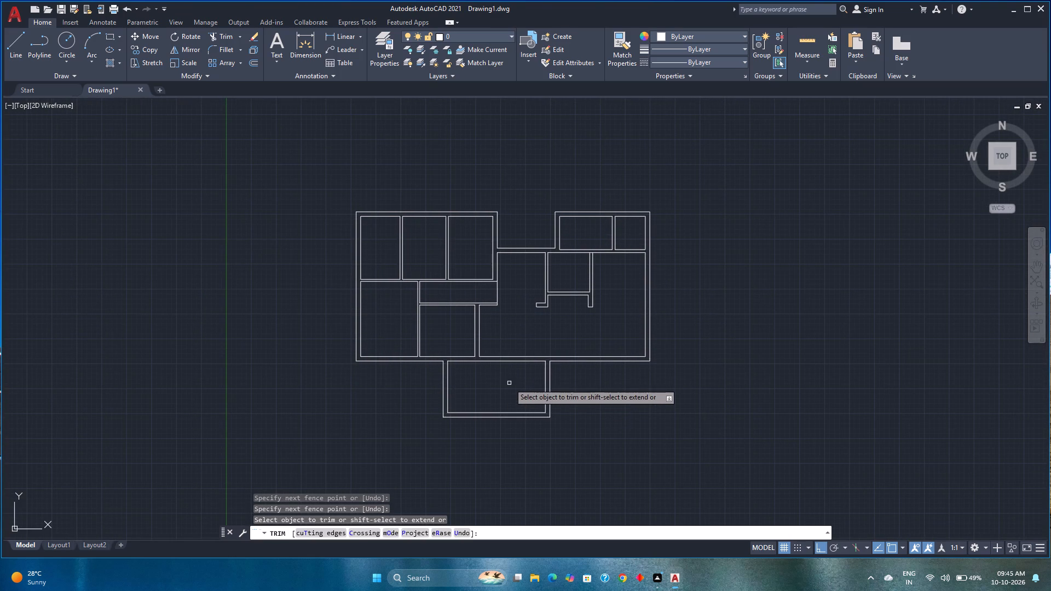
key(space)
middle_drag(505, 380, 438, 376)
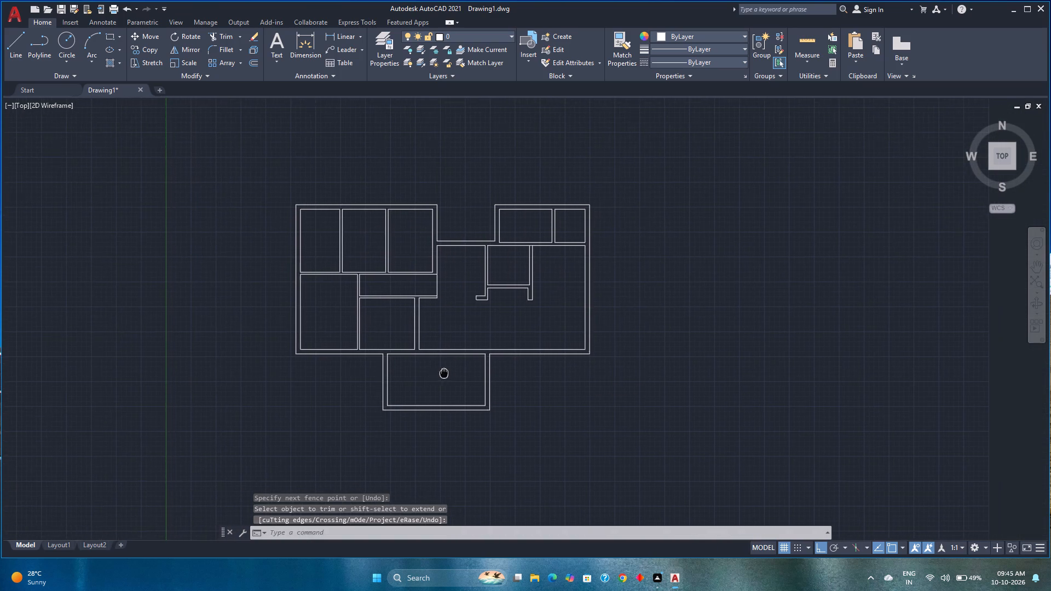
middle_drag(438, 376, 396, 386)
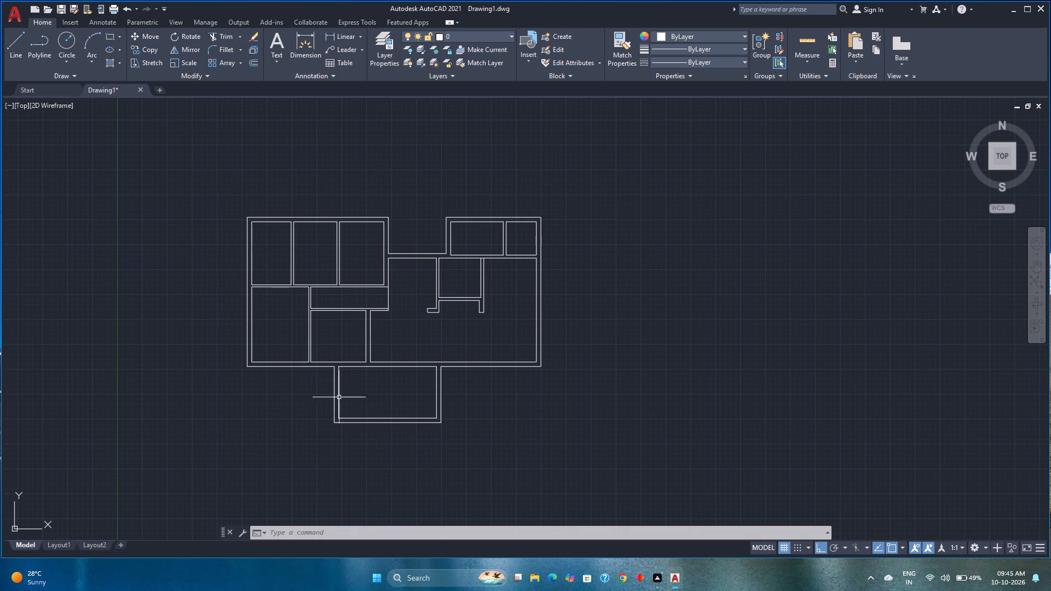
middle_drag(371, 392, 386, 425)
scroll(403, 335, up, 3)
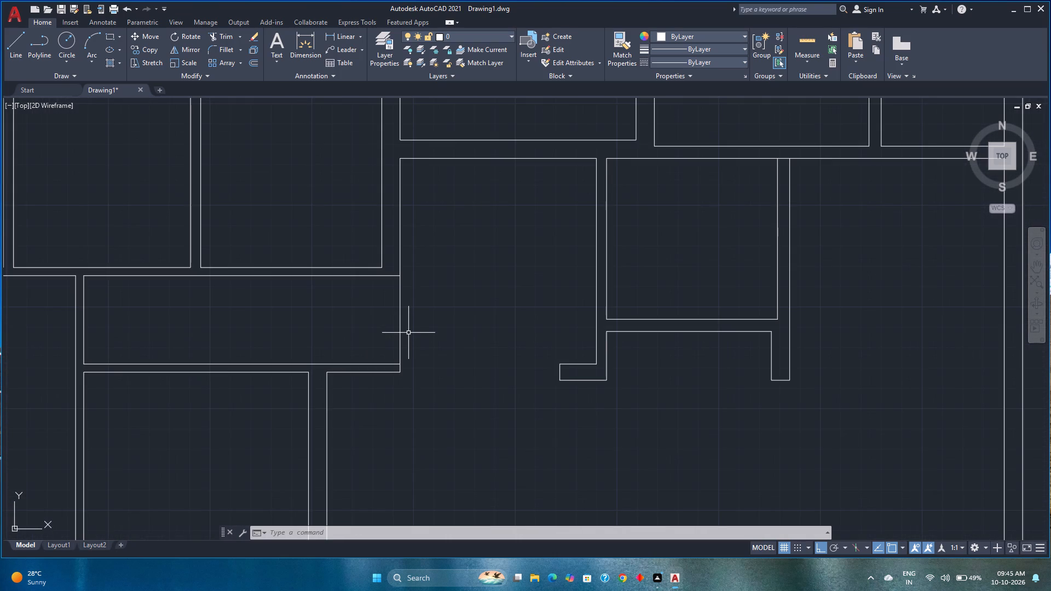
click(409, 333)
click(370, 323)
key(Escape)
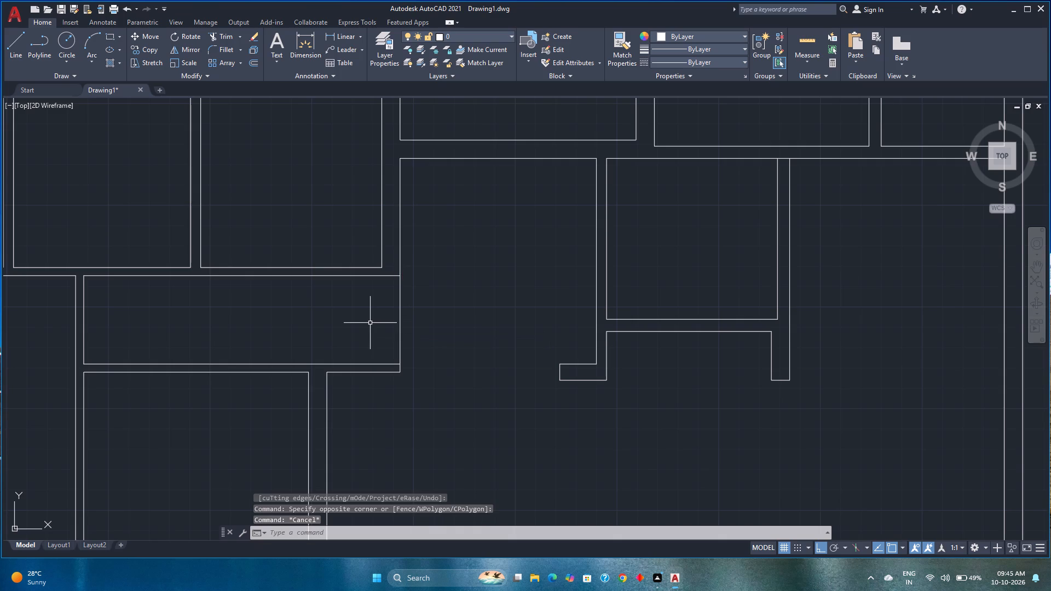
Trim the vertical line closing the corridor's east end to open it into the central room.
key(t)
key(r)
key(Return)
click(372, 326)
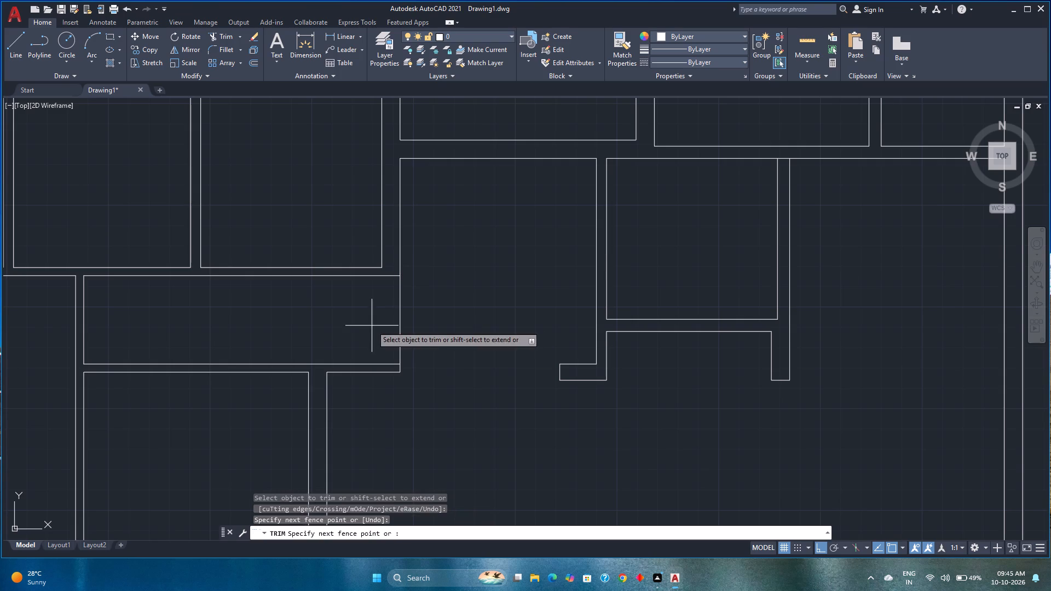
click(446, 324)
scroll(446, 324, down, 3)
middle_drag(446, 324, 348, 330)
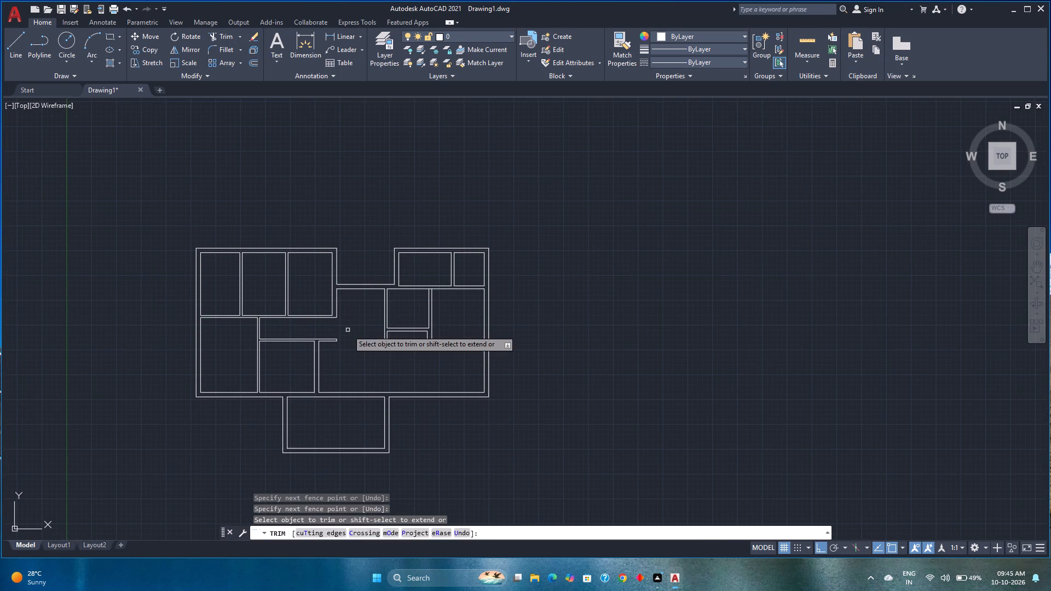
key(space)
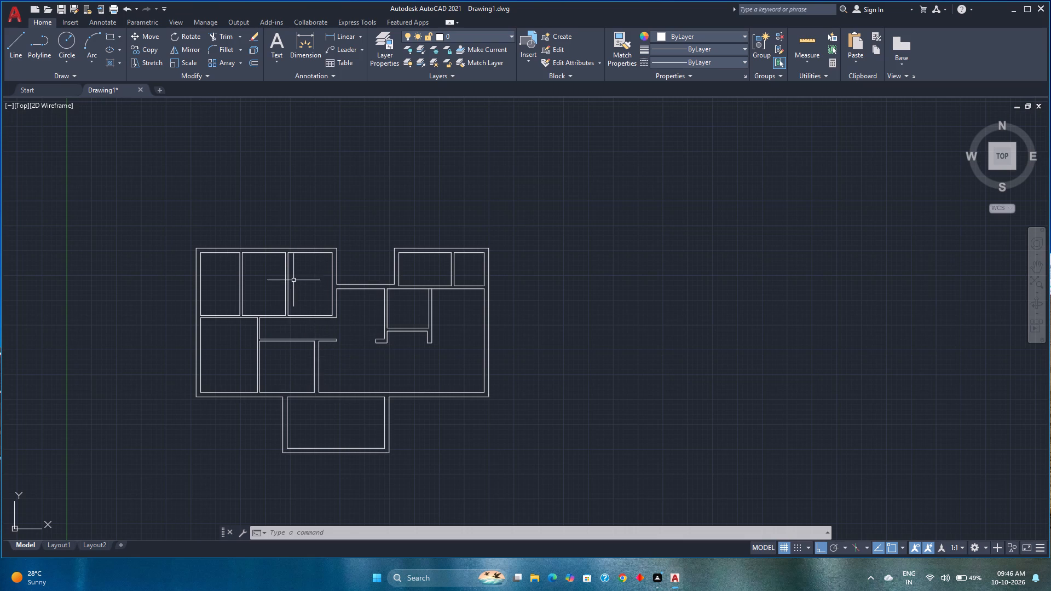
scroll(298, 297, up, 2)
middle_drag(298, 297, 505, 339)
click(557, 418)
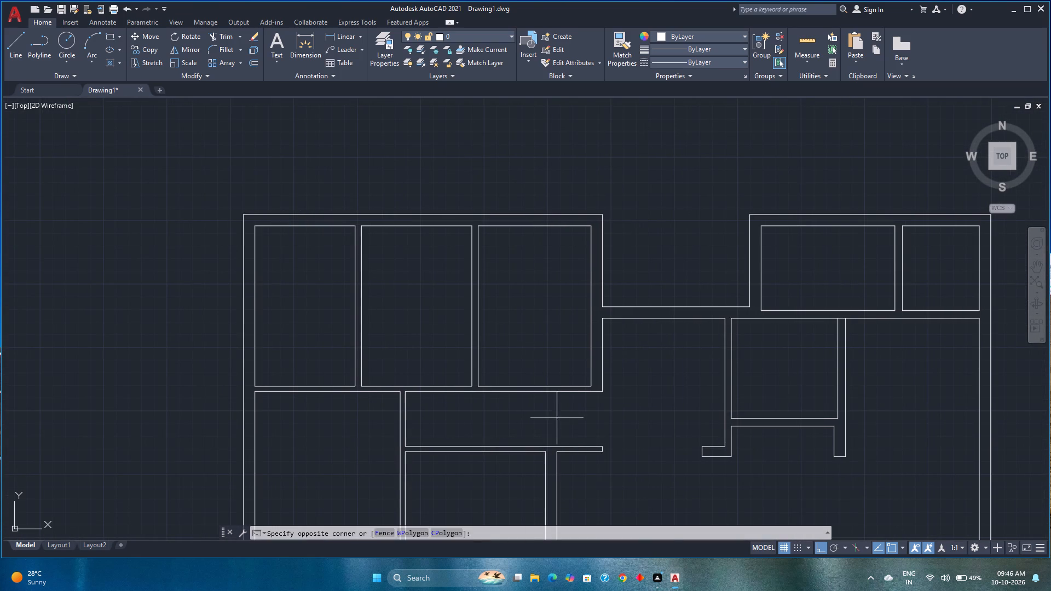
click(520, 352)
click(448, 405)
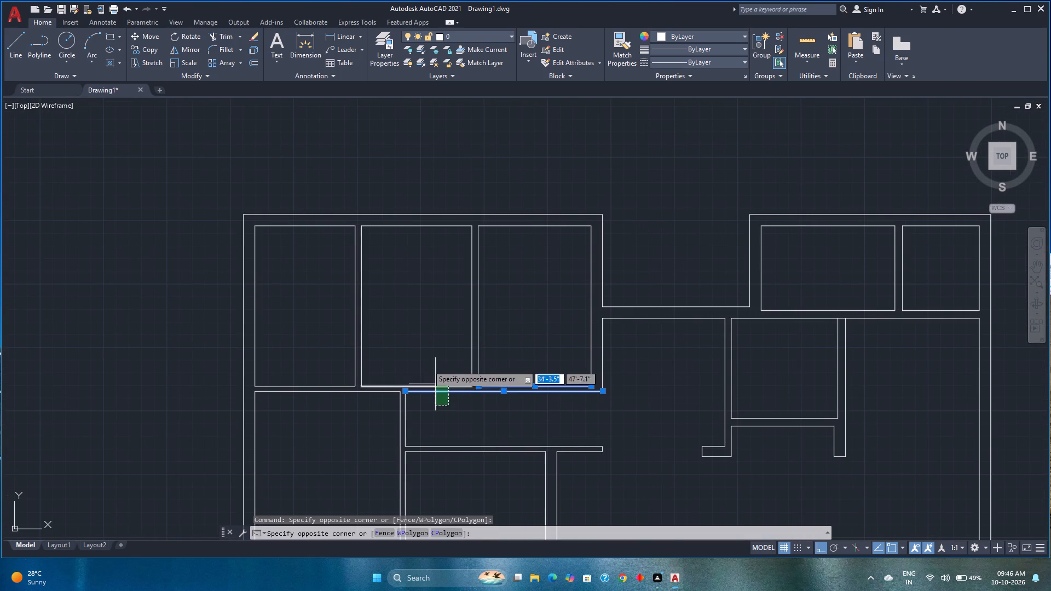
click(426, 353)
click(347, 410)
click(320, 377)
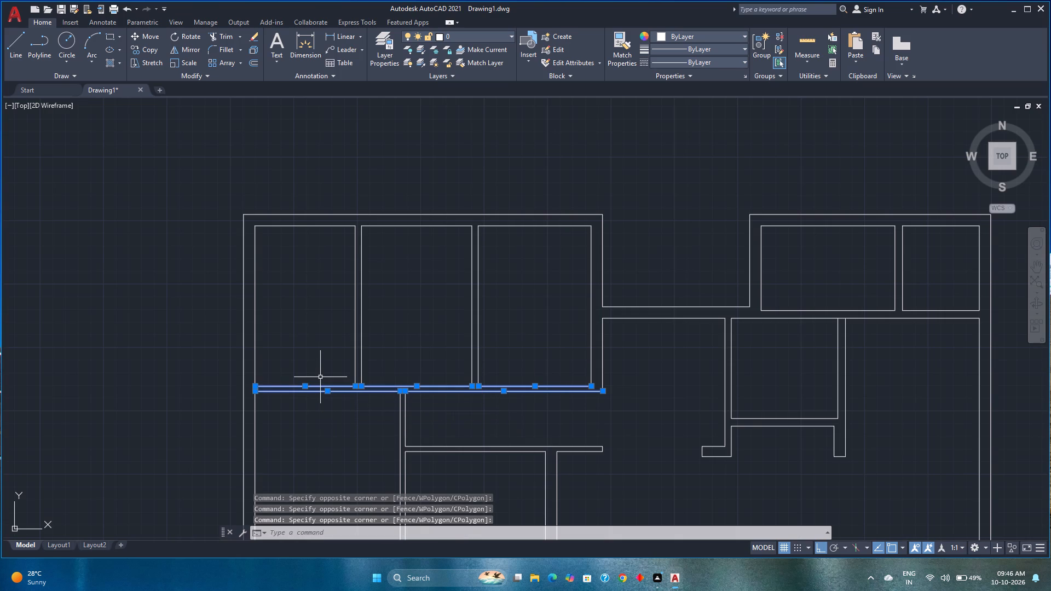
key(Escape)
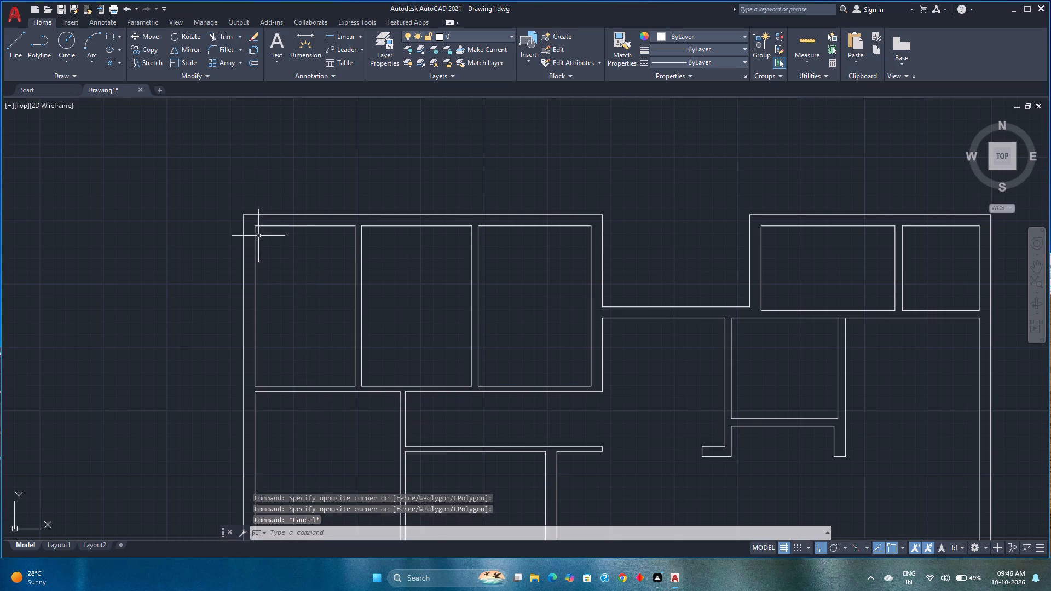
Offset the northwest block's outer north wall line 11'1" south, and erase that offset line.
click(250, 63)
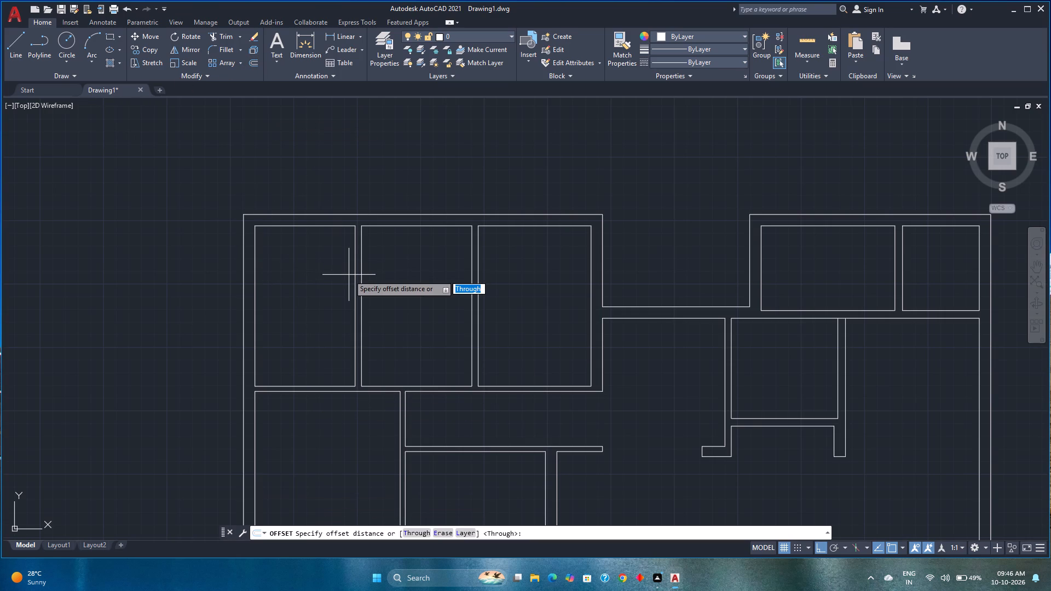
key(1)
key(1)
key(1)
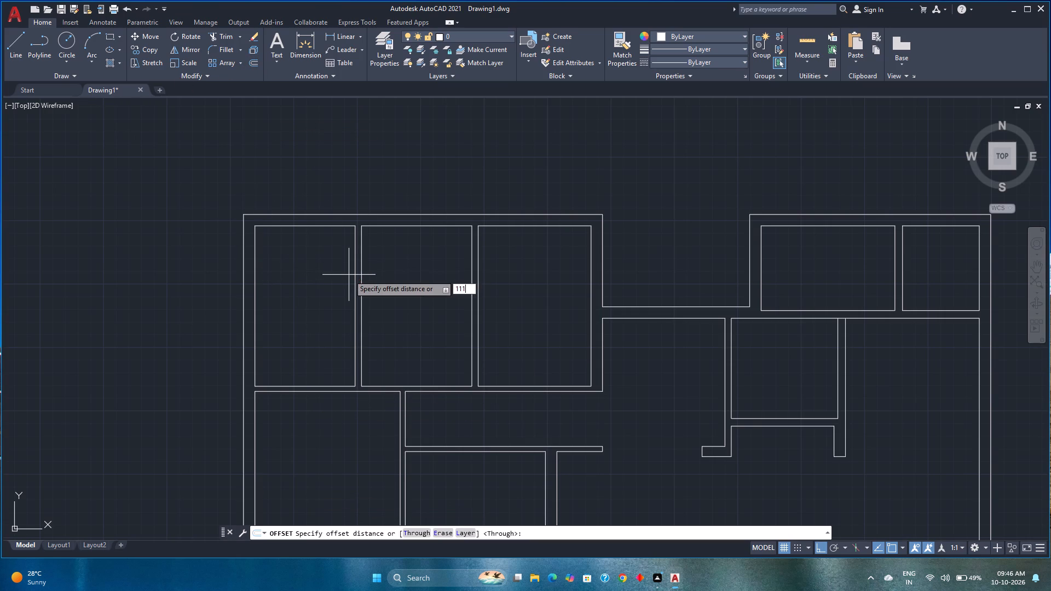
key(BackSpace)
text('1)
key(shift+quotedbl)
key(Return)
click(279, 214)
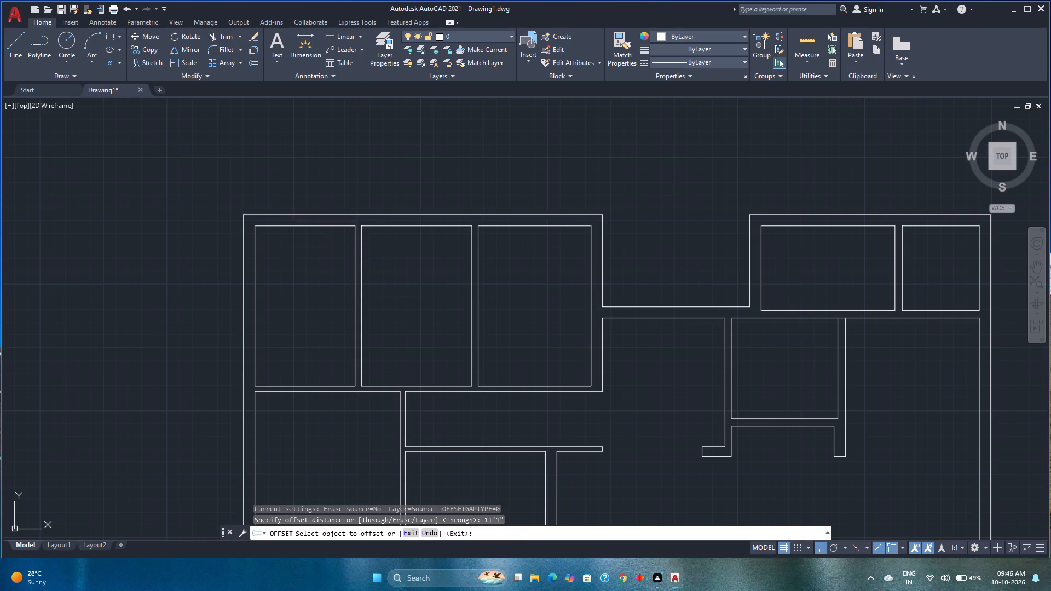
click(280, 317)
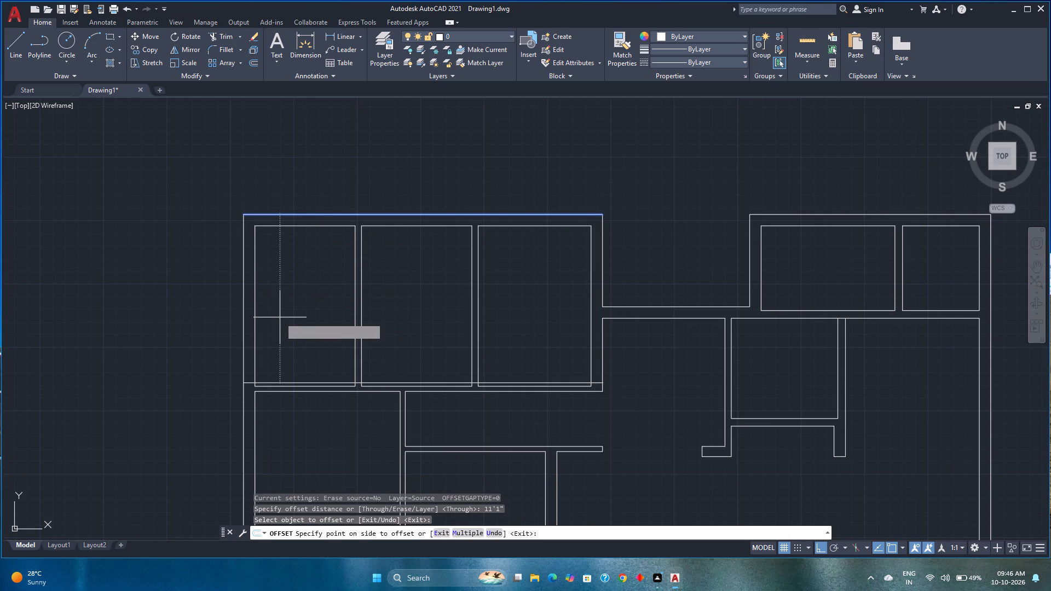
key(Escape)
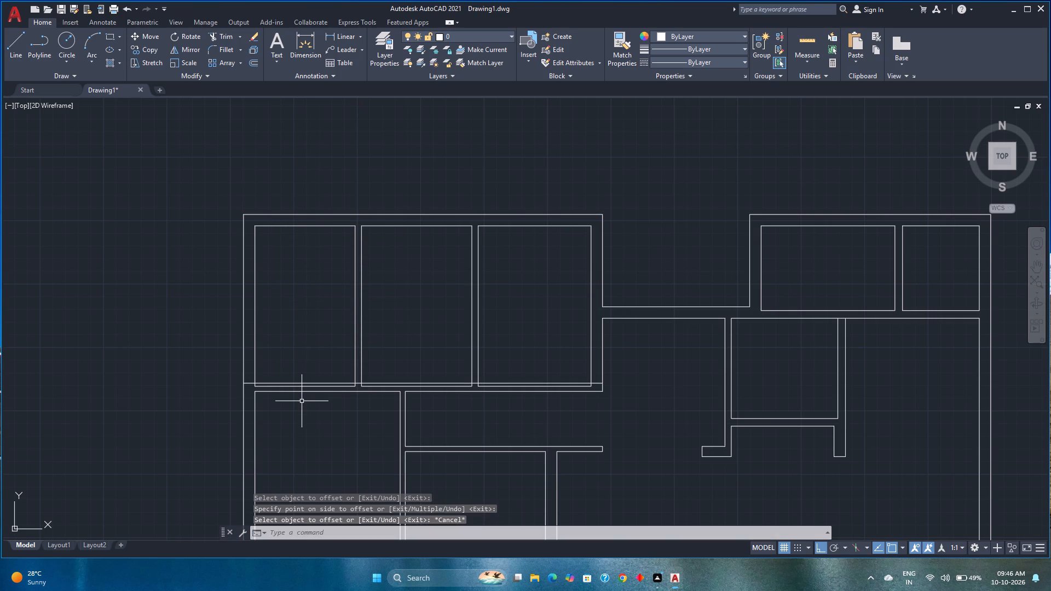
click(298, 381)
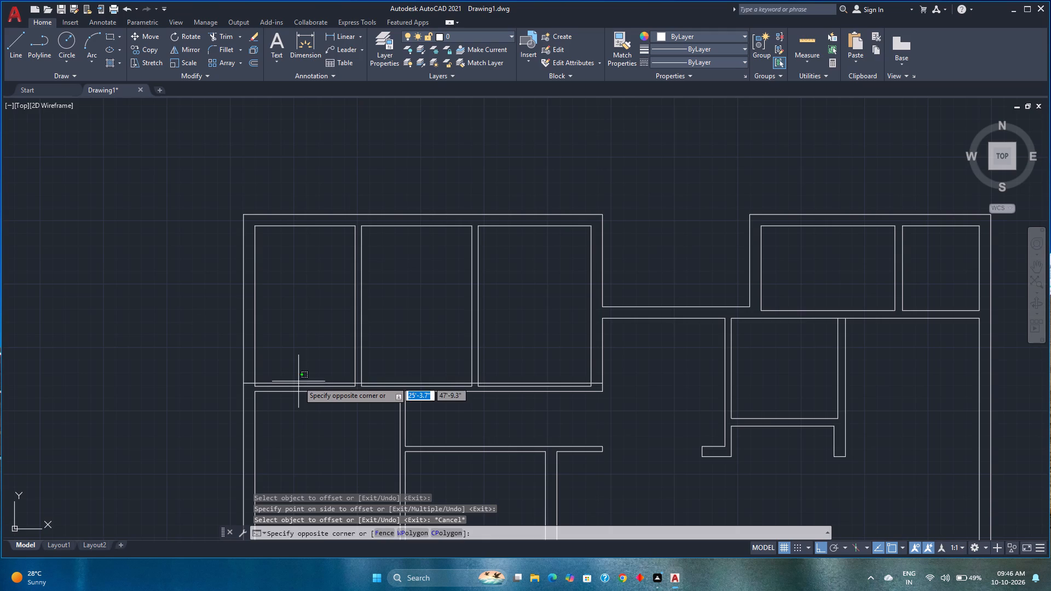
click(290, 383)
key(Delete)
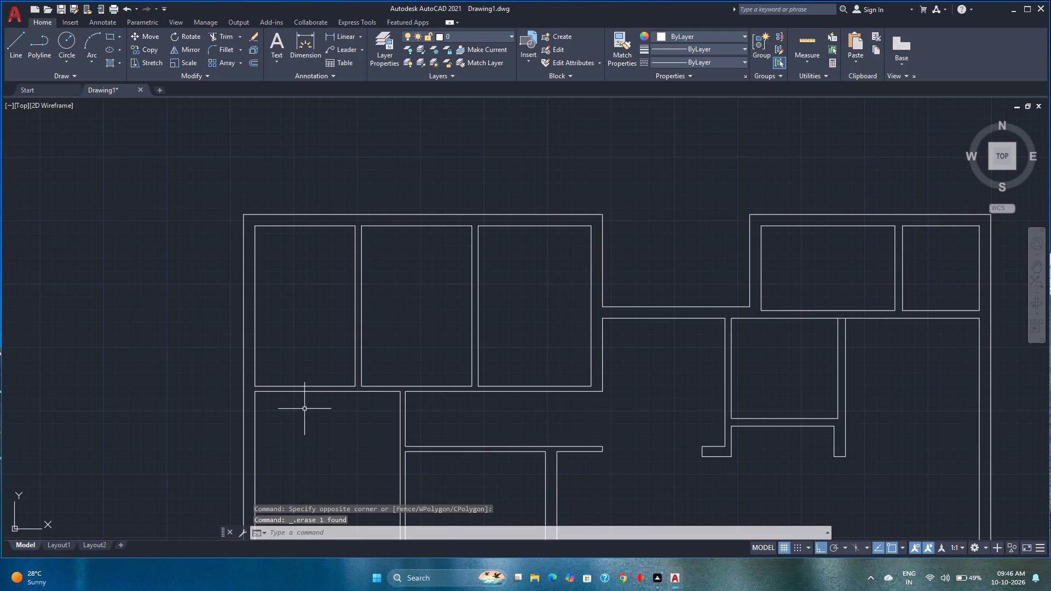
Move the five line segments of the wall south of the three northwest rooms 6" north.
click(311, 413)
click(277, 367)
click(455, 408)
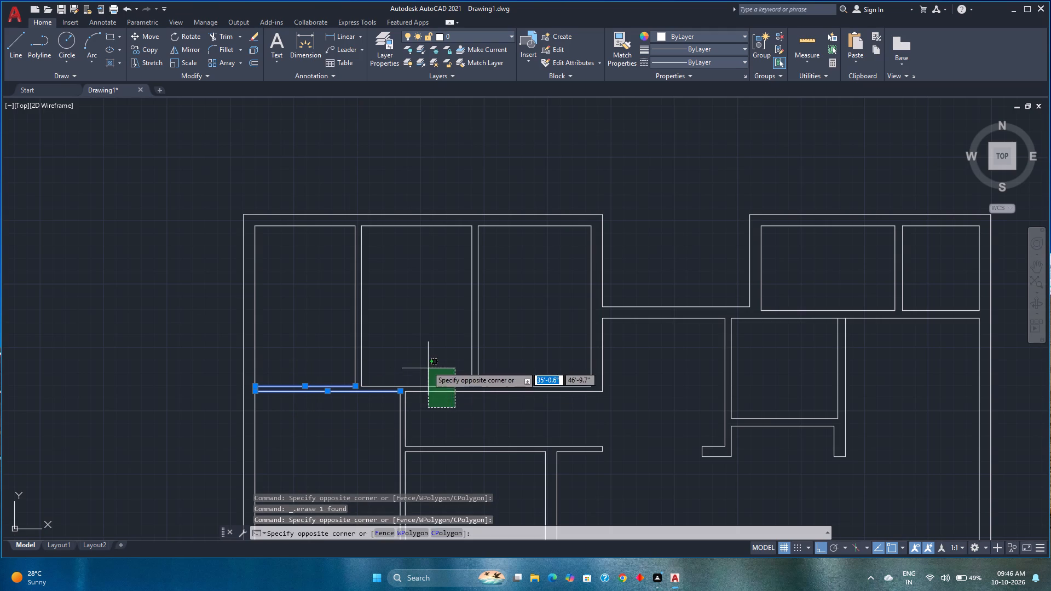
click(426, 364)
click(548, 409)
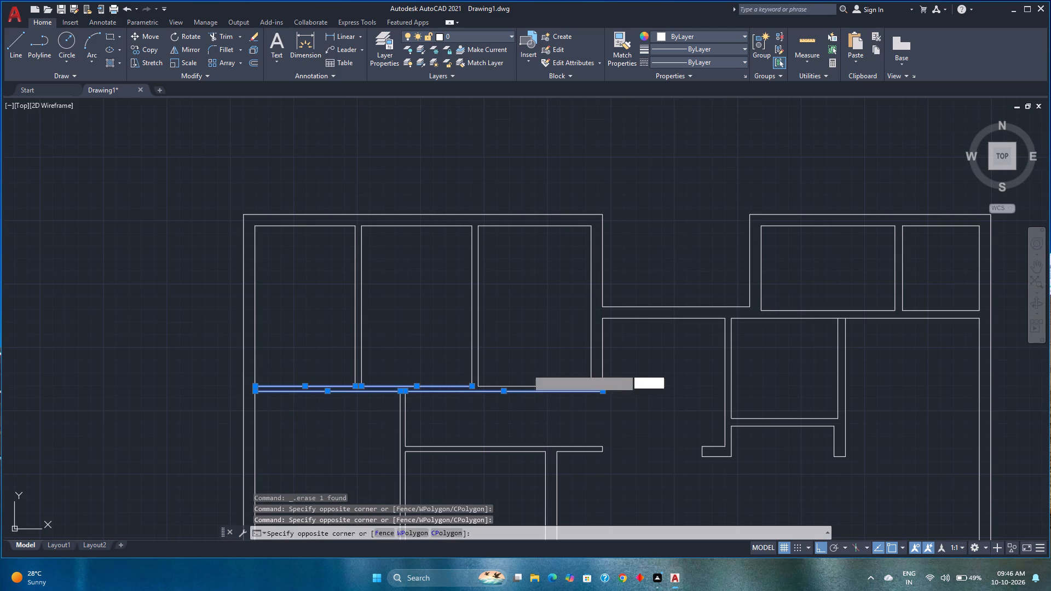
click(524, 361)
key(m)
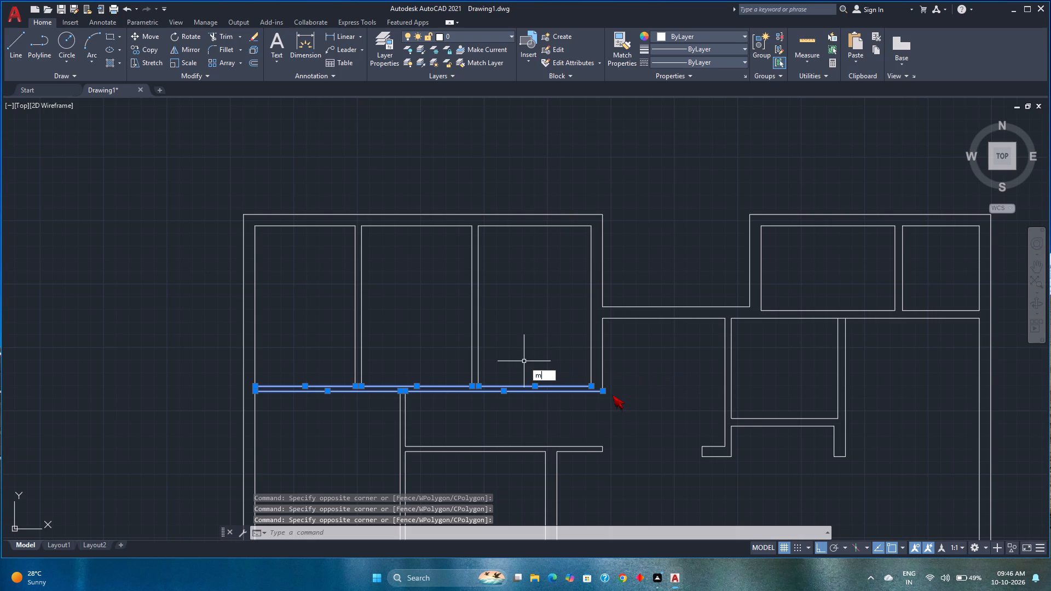
key(Return)
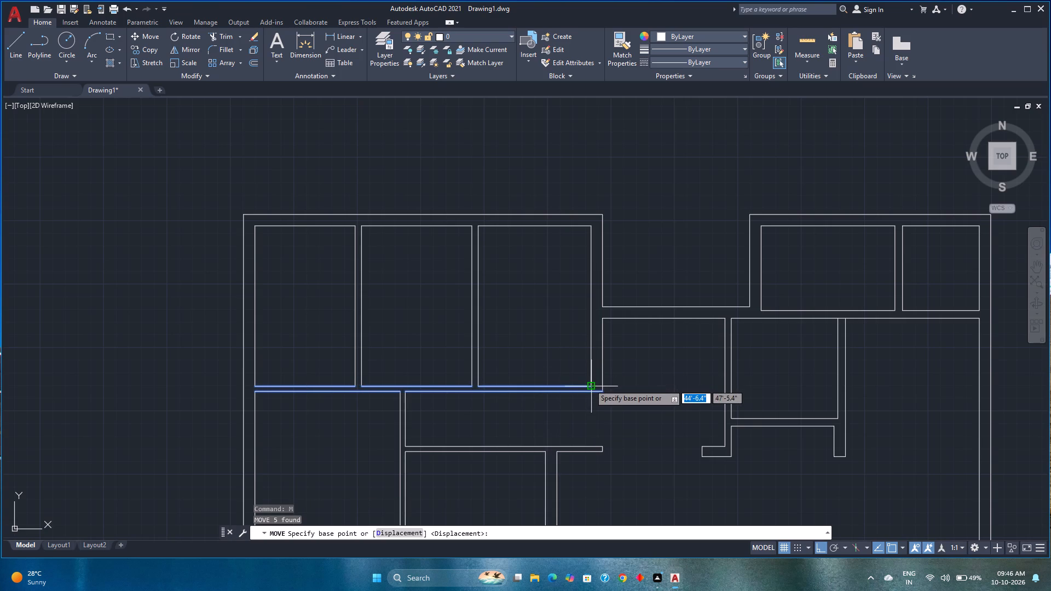
click(590, 384)
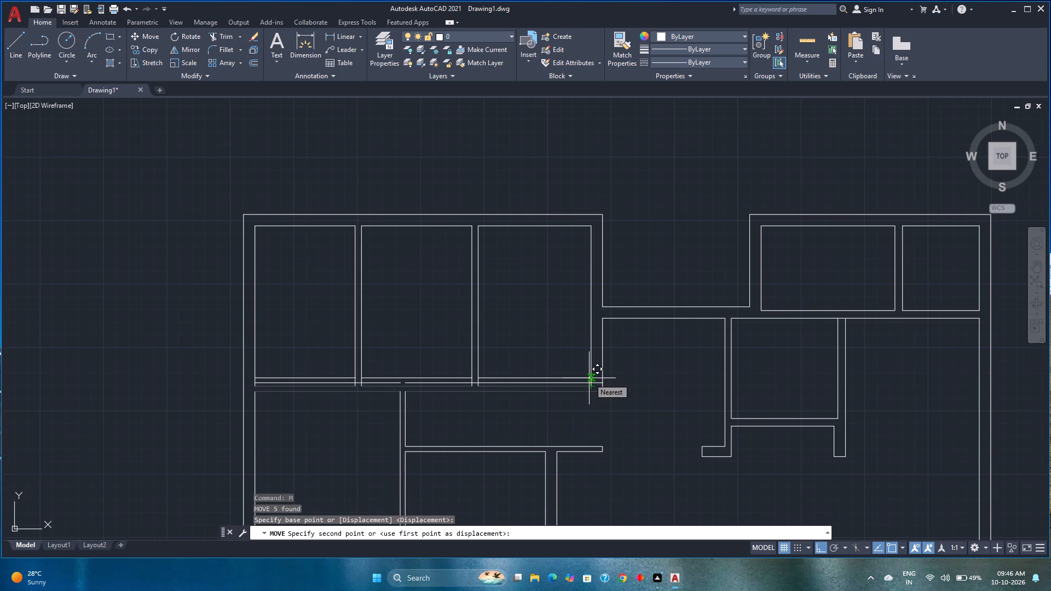
key(6)
key(Return)
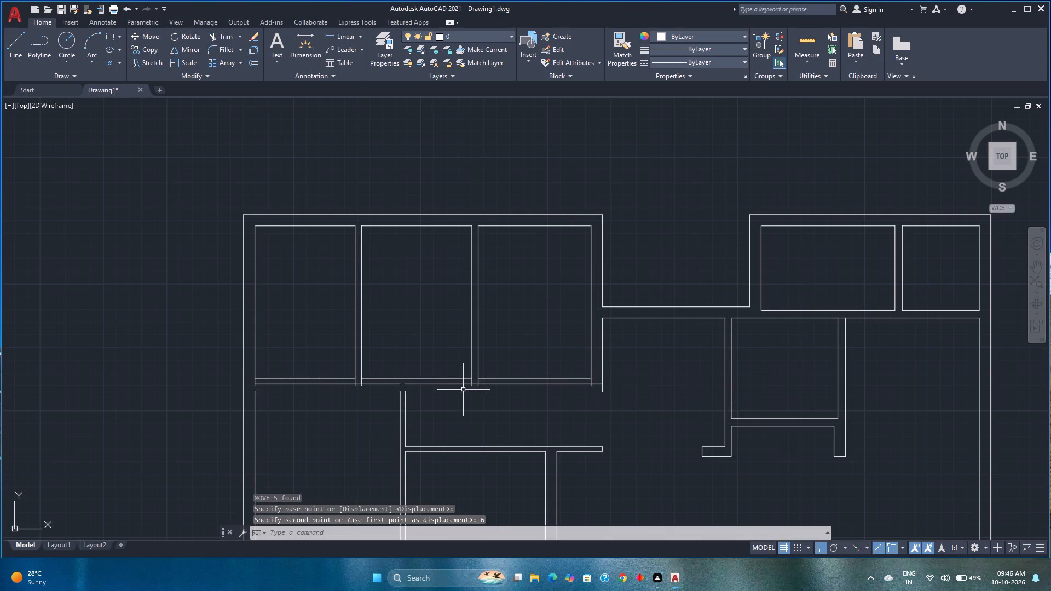
Join the two collinear inner line segments of the west exterior wall into one line.
click(253, 329)
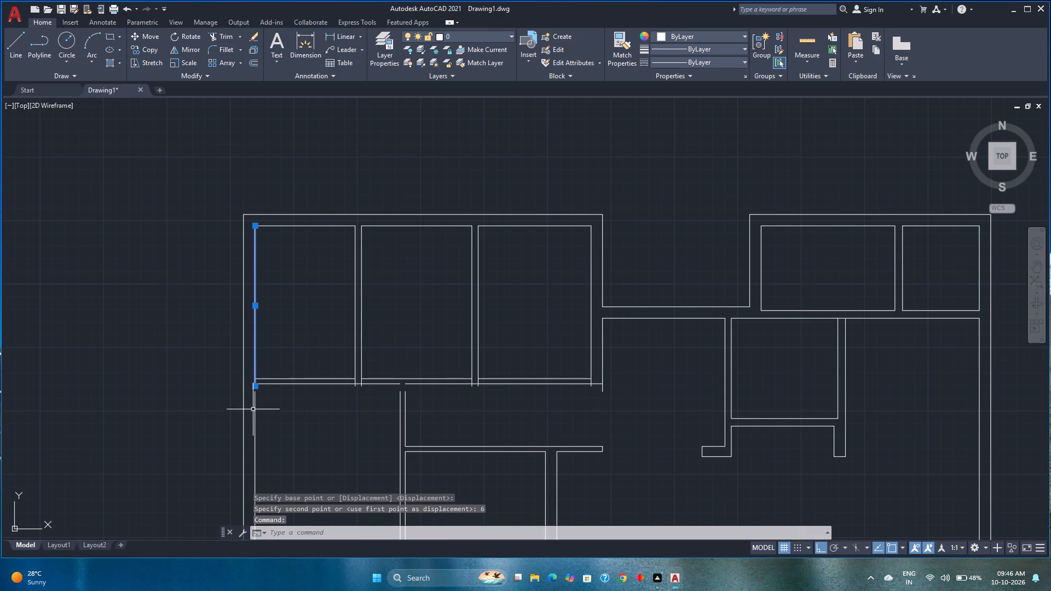
click(256, 410)
key(j)
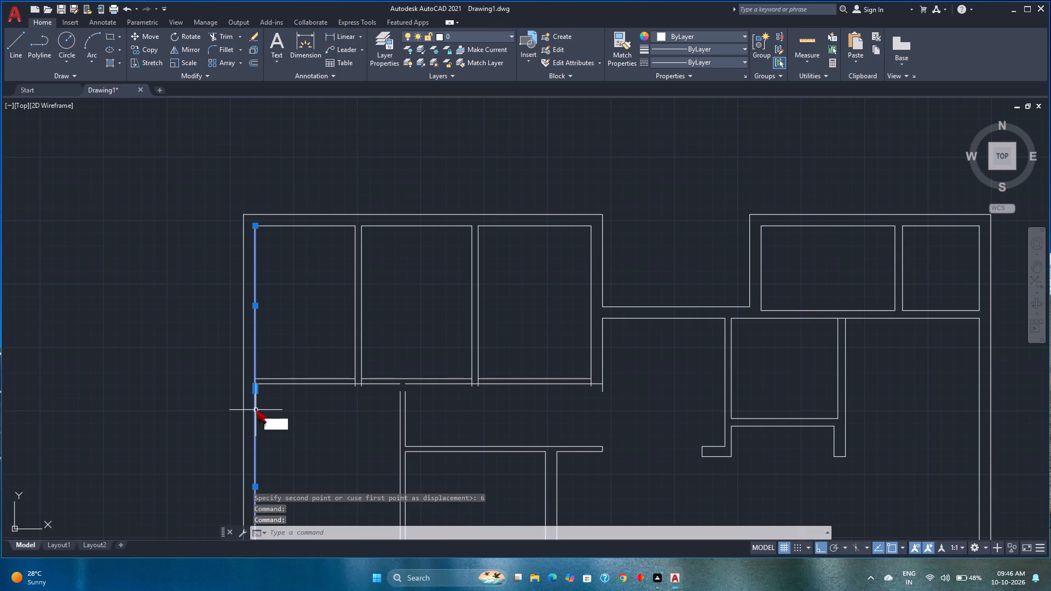
key(Return)
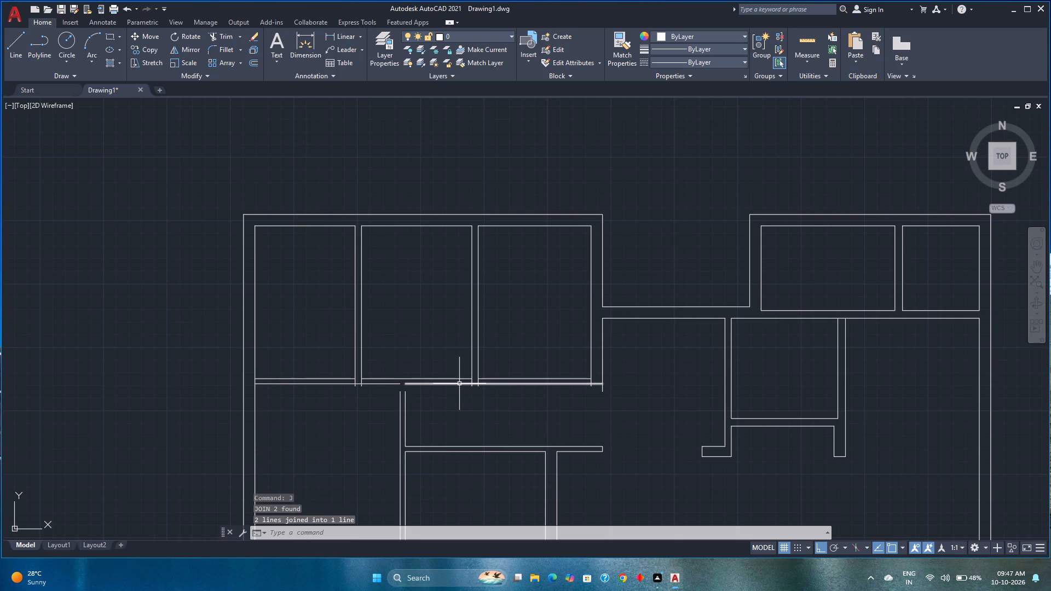
Extend both lines of the vertical partition west of the corridor north to the moved wall.
text(ex)
key(Return)
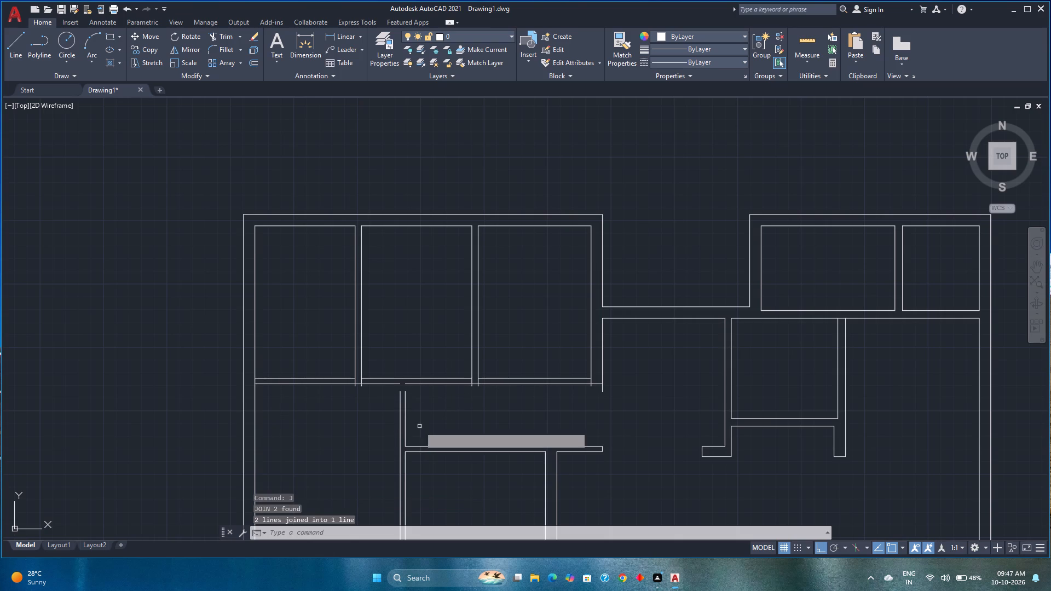
click(419, 421)
click(362, 416)
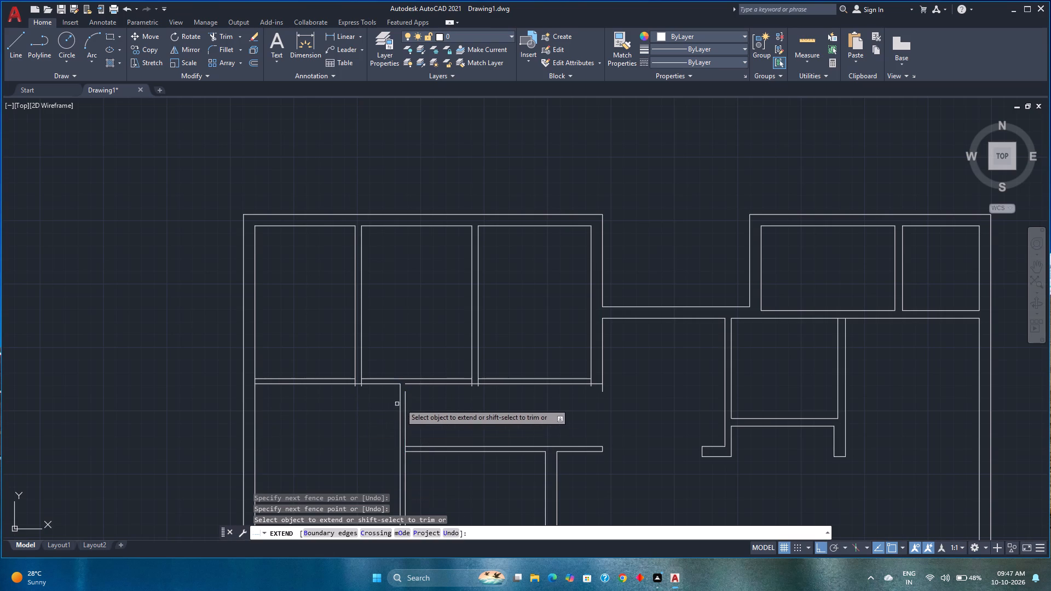
click(405, 404)
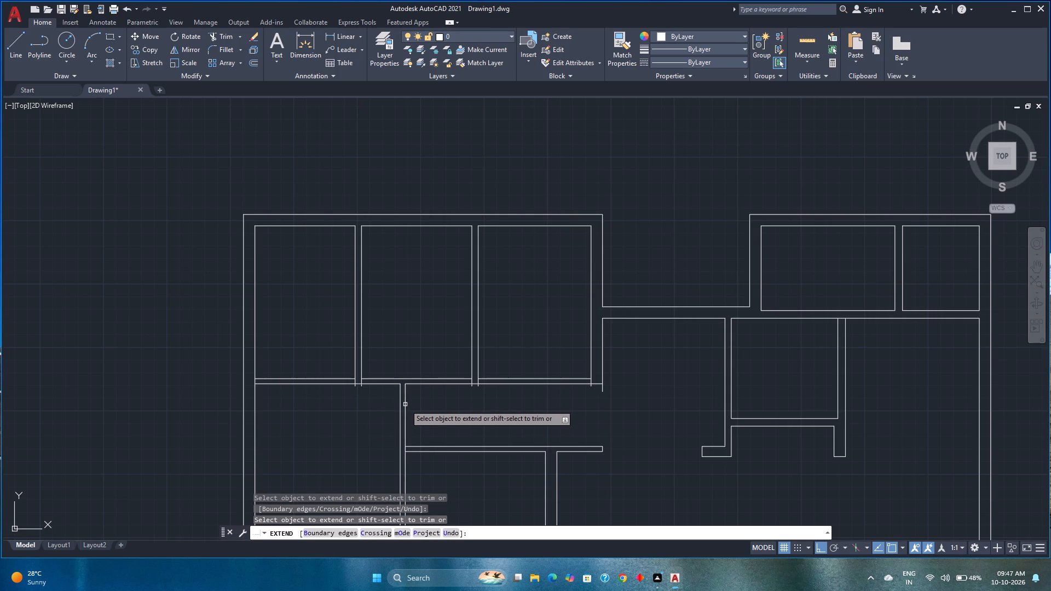
key(Escape)
Trim the two lines of the partition between the first and second northwest rooms back to the moved wall's north line.
text(tr)
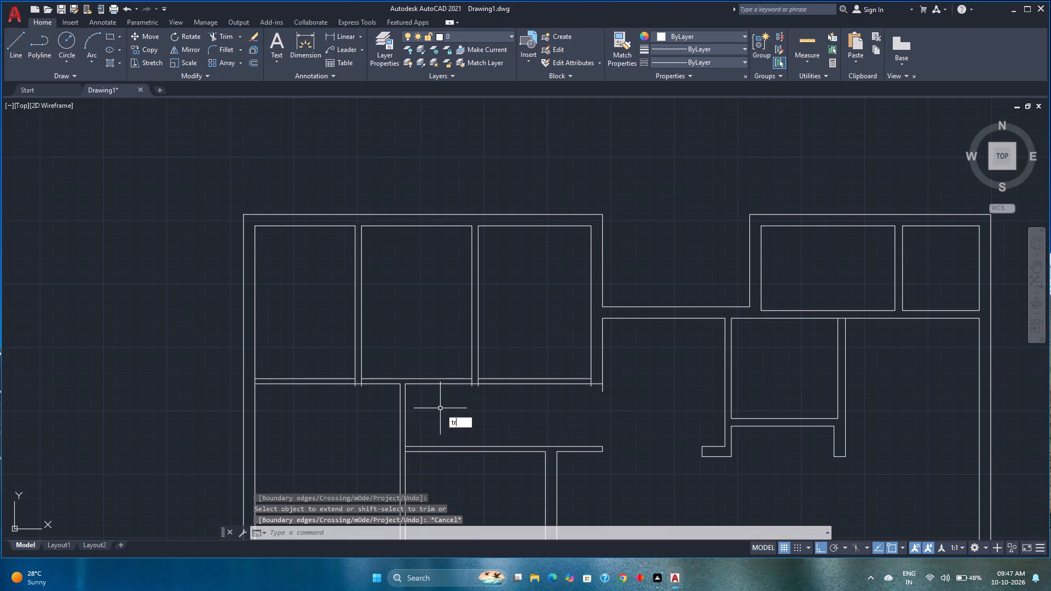
key(Return)
scroll(373, 397, up, 6)
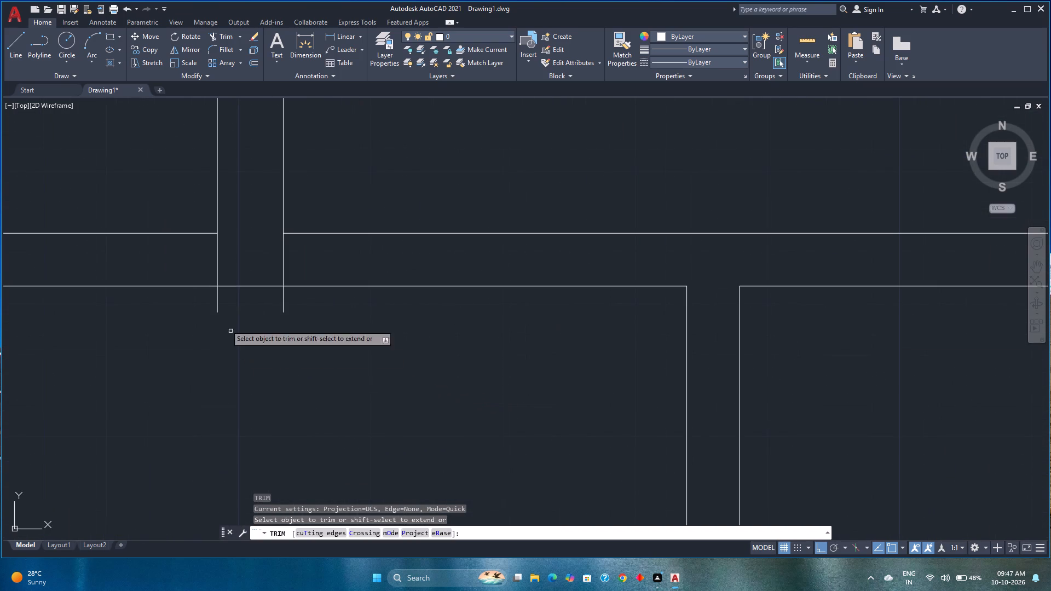
click(189, 304)
click(305, 303)
scroll(240, 270, down, 2)
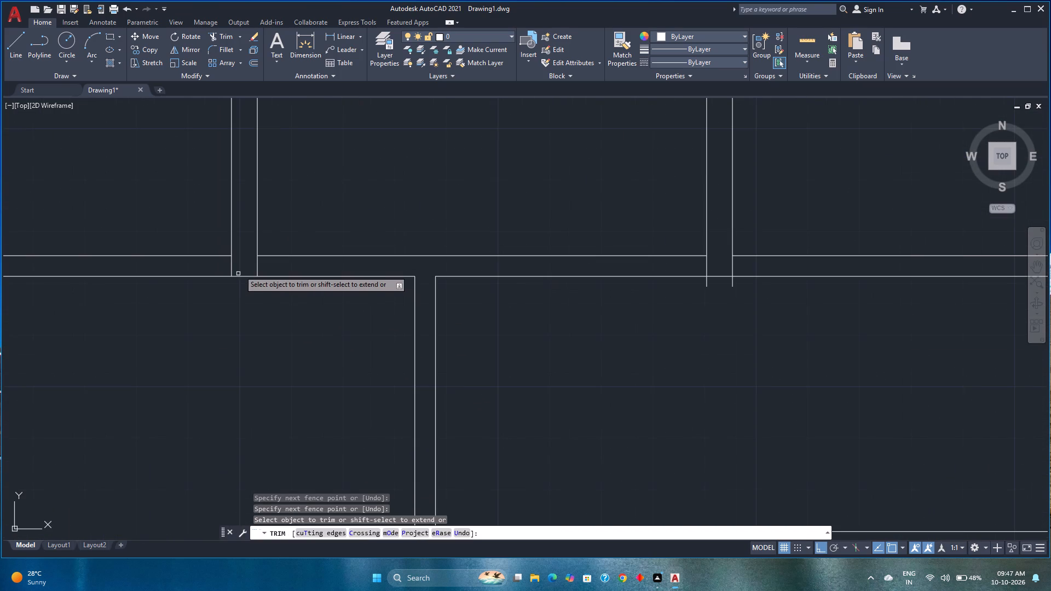
click(230, 270)
click(276, 268)
click(242, 268)
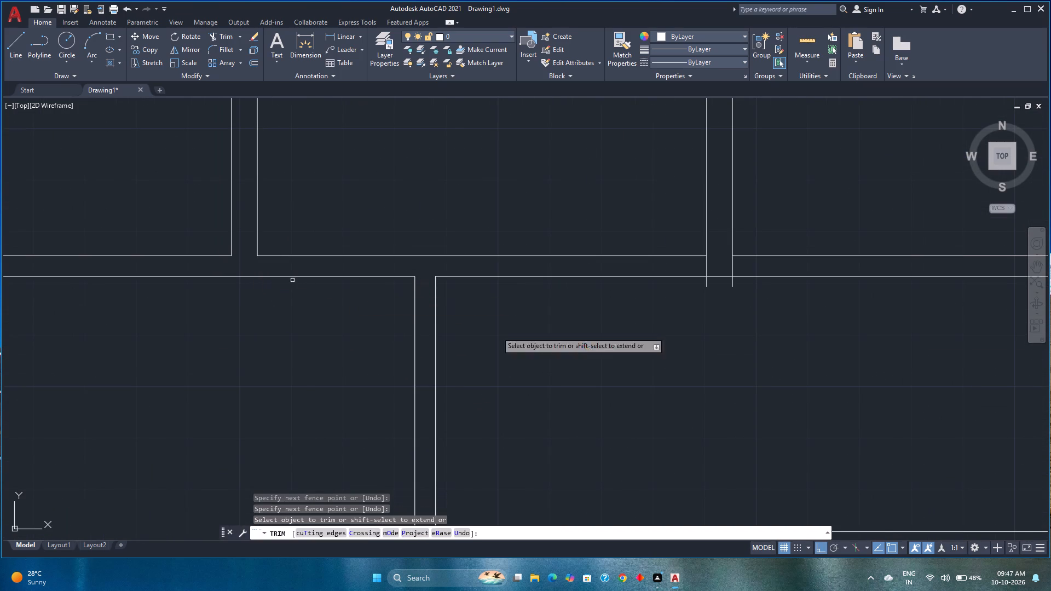
Trim the northwest block's east wall lines at the moved wall's east end to form a clean double-line corner.
scroll(610, 344, down, 2)
middle_drag(610, 344, 303, 396)
scroll(537, 375, up, 5)
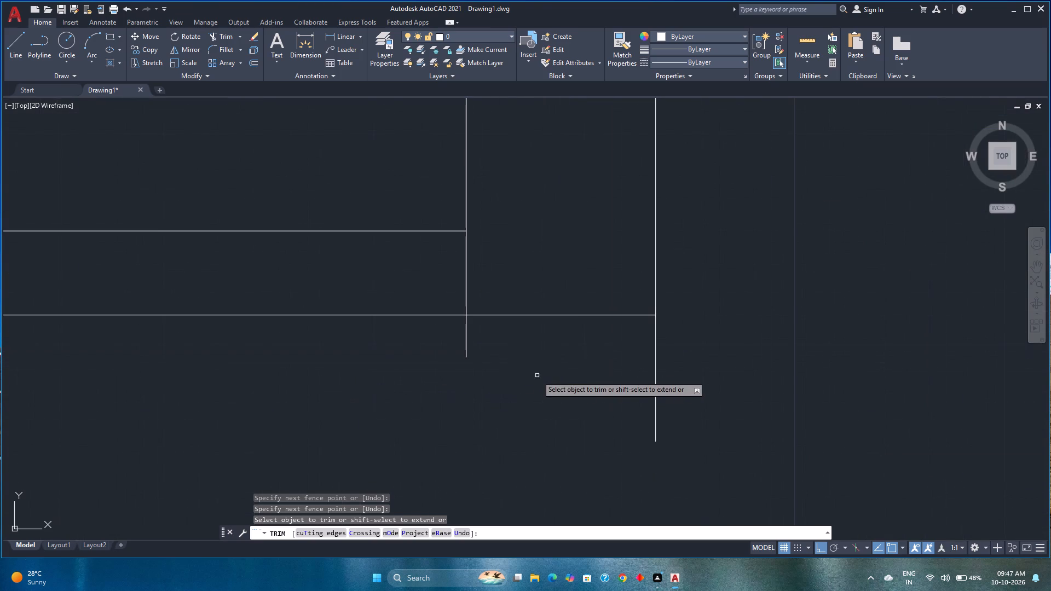
click(424, 335)
click(698, 334)
click(440, 282)
click(493, 268)
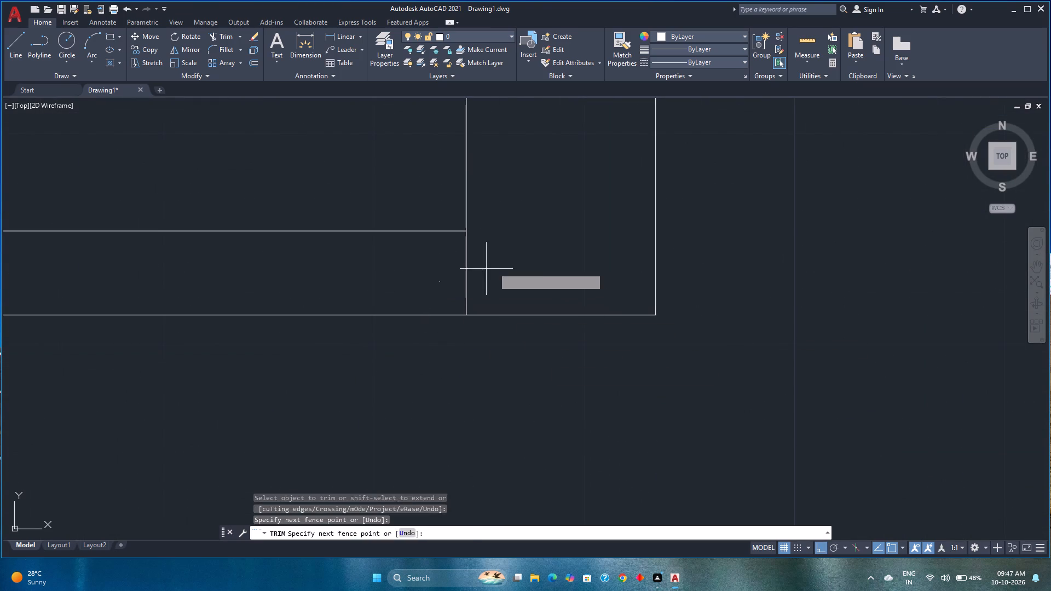
Trim the two lines of the partition between the second and third northwest rooms back to the moved wall's north line.
scroll(493, 268, down, 2)
middle_drag(412, 352, 769, 377)
scroll(769, 377, down, 3)
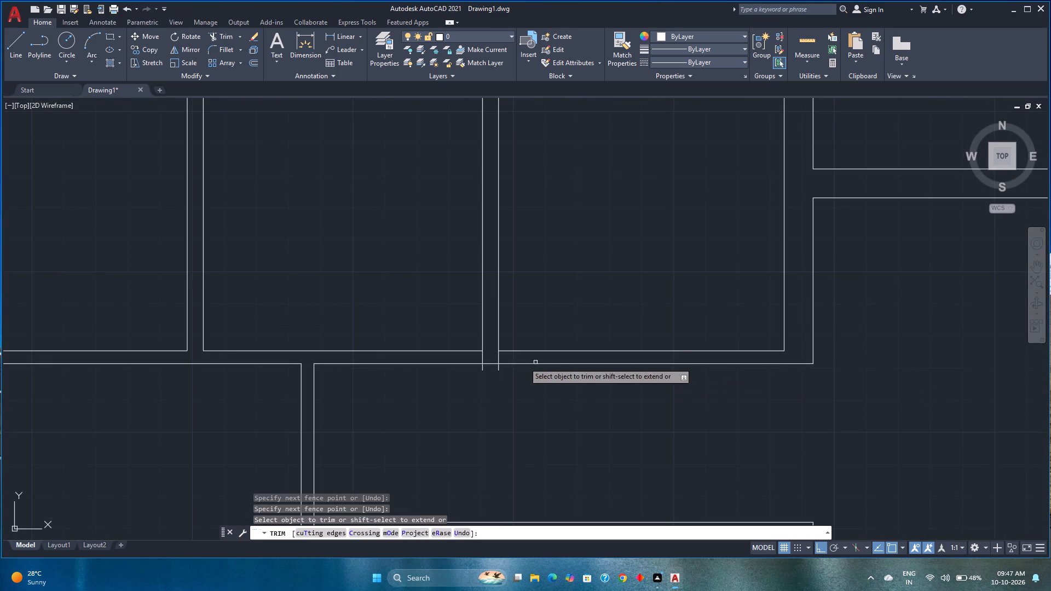
scroll(478, 362, up, 3)
click(473, 357)
click(599, 351)
click(471, 386)
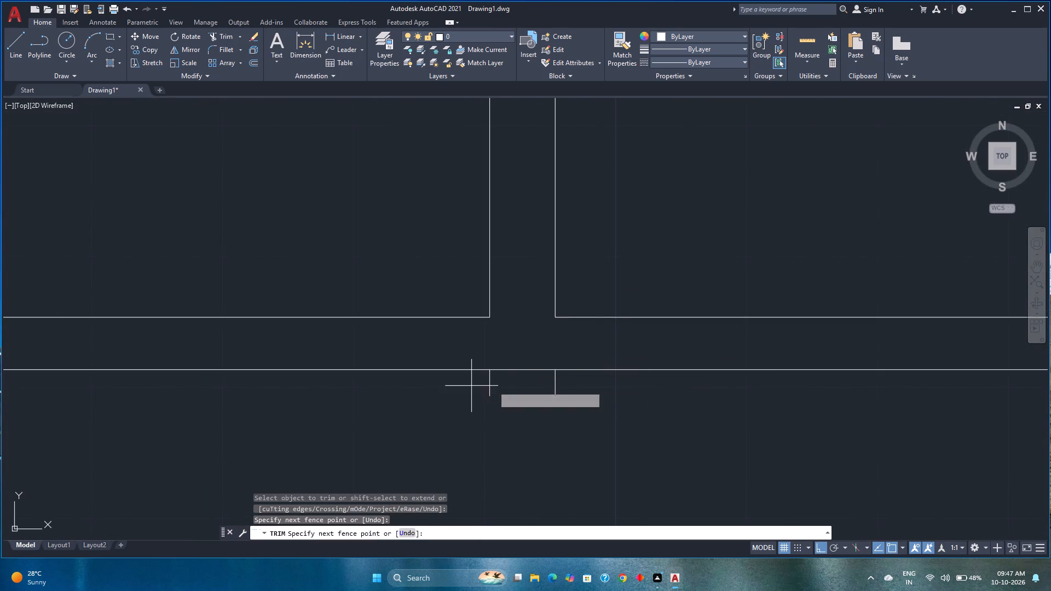
click(563, 387)
Trim the vertical partition's east line where it crosses the west end of the corridor's south wall, opening that junction.
scroll(537, 400, down, 7)
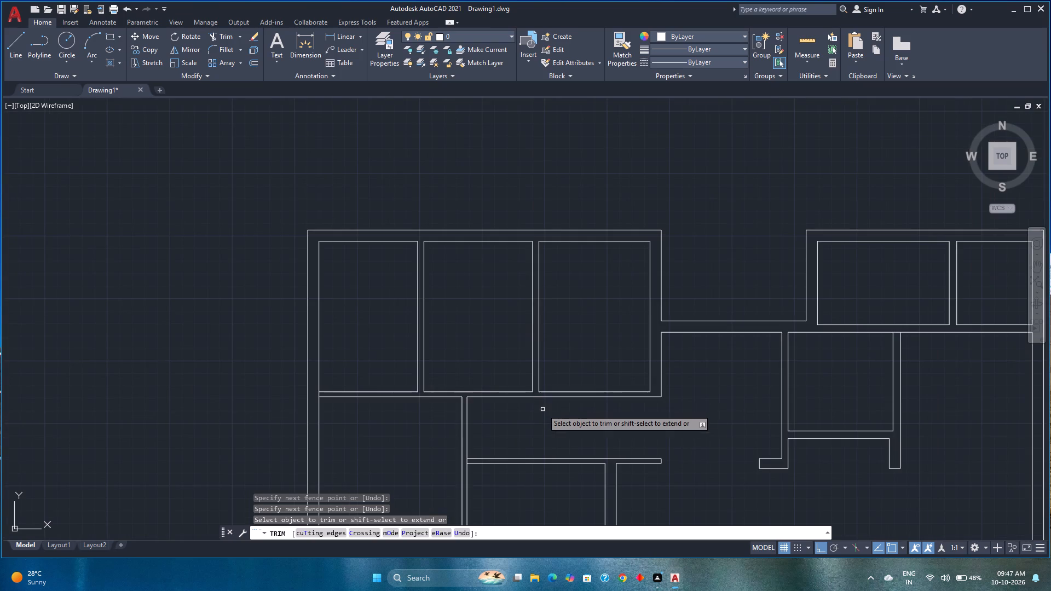
middle_drag(562, 420, 514, 351)
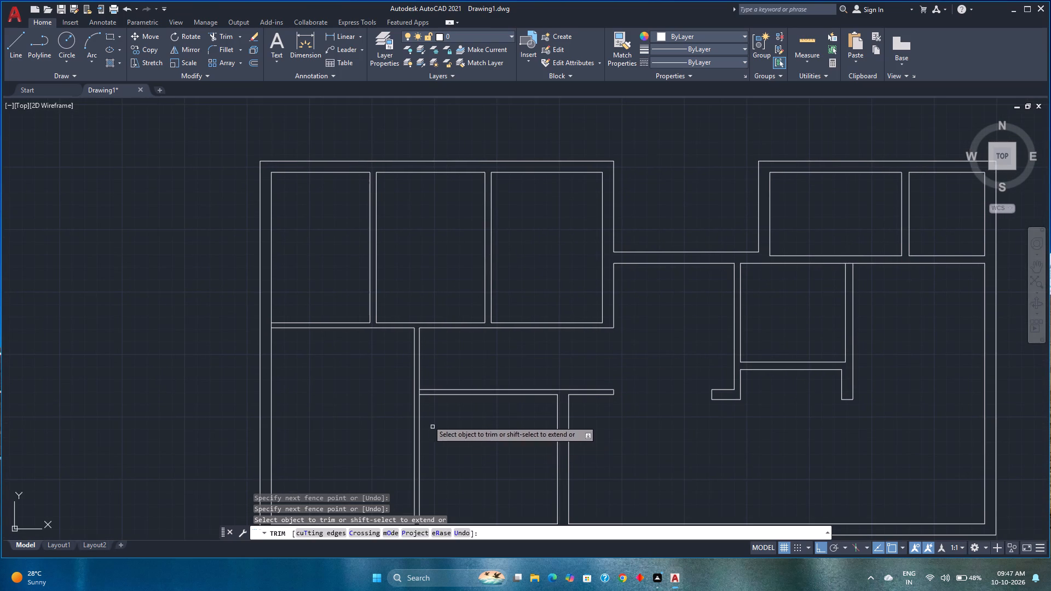
scroll(426, 400, up, 4)
click(419, 375)
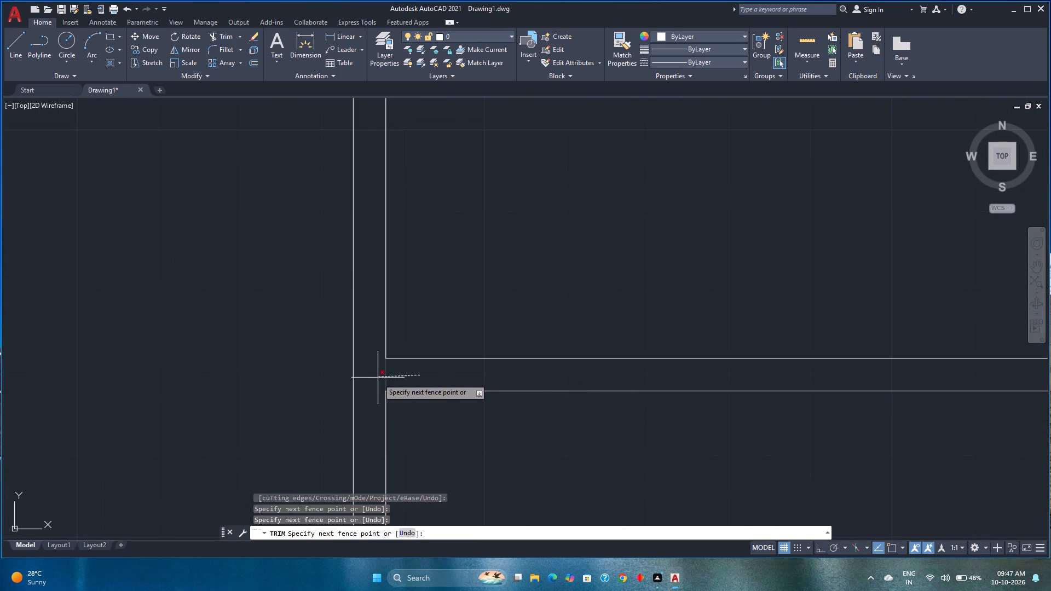
click(378, 378)
scroll(482, 444, down, 2)
middle_drag(479, 441, 440, 369)
scroll(440, 367, down, 3)
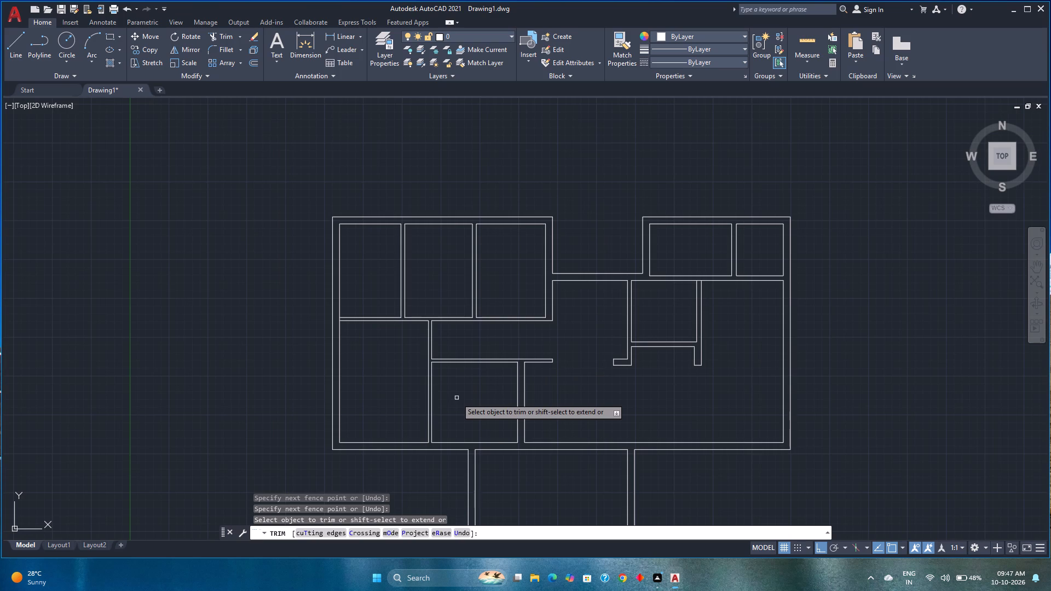
key(space)
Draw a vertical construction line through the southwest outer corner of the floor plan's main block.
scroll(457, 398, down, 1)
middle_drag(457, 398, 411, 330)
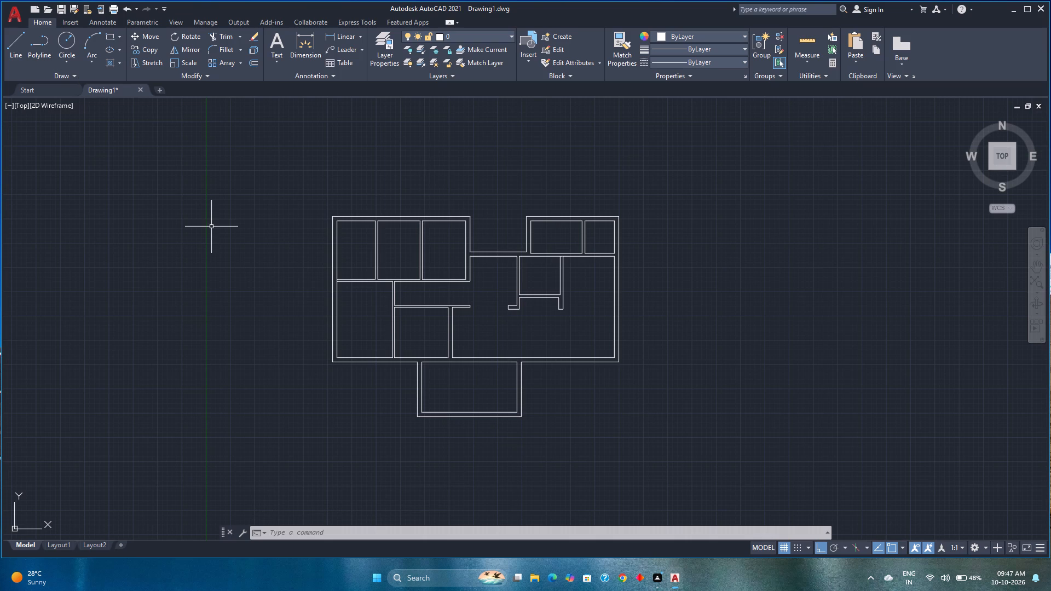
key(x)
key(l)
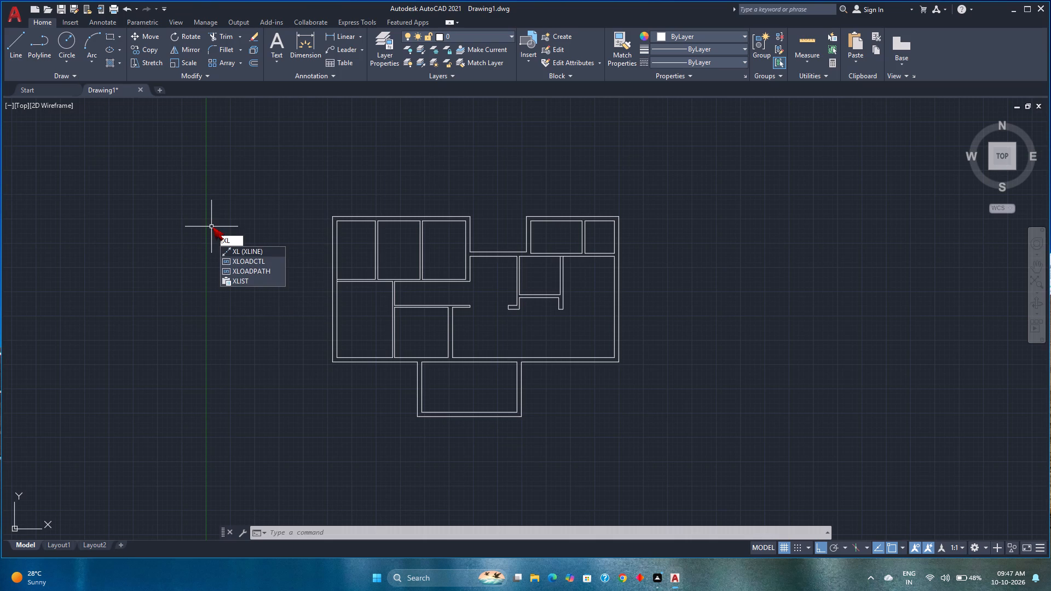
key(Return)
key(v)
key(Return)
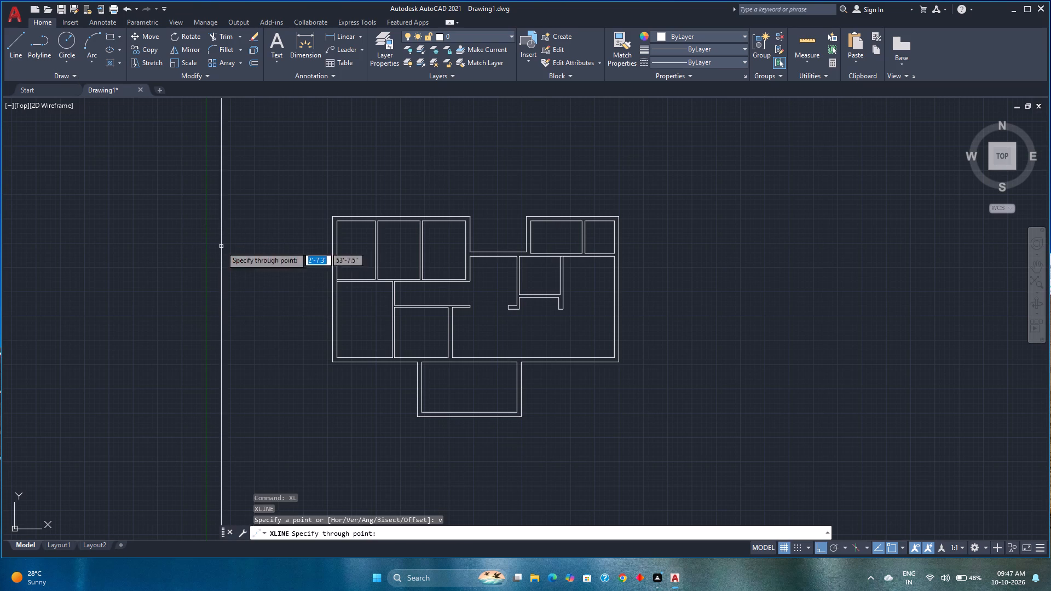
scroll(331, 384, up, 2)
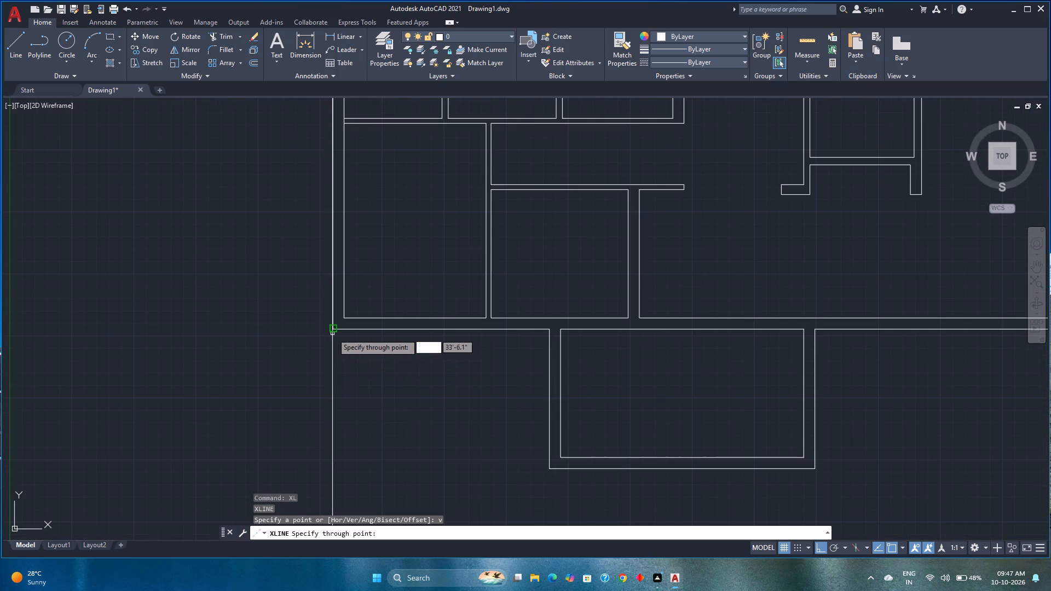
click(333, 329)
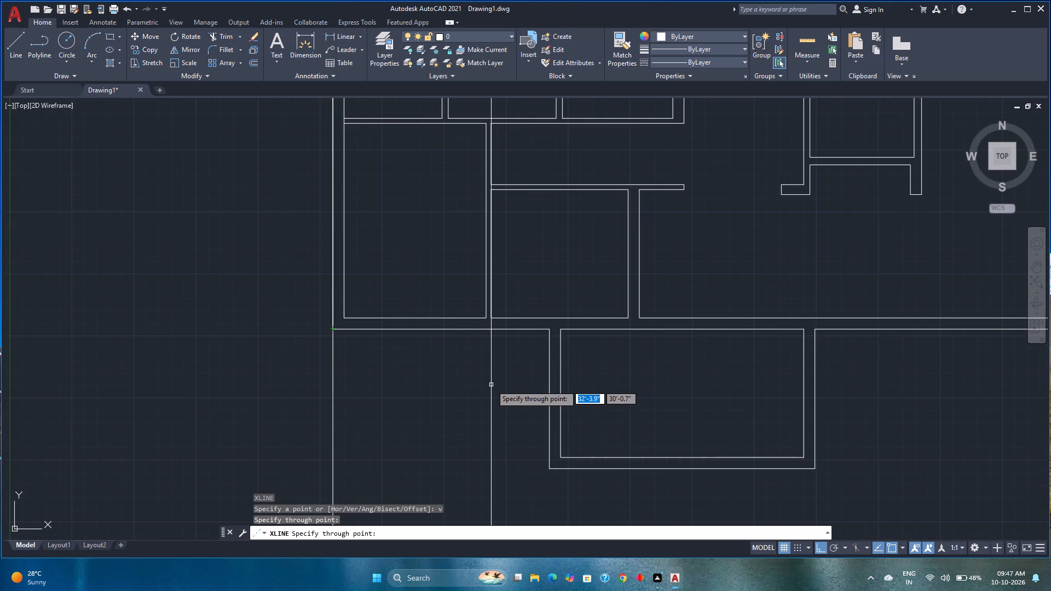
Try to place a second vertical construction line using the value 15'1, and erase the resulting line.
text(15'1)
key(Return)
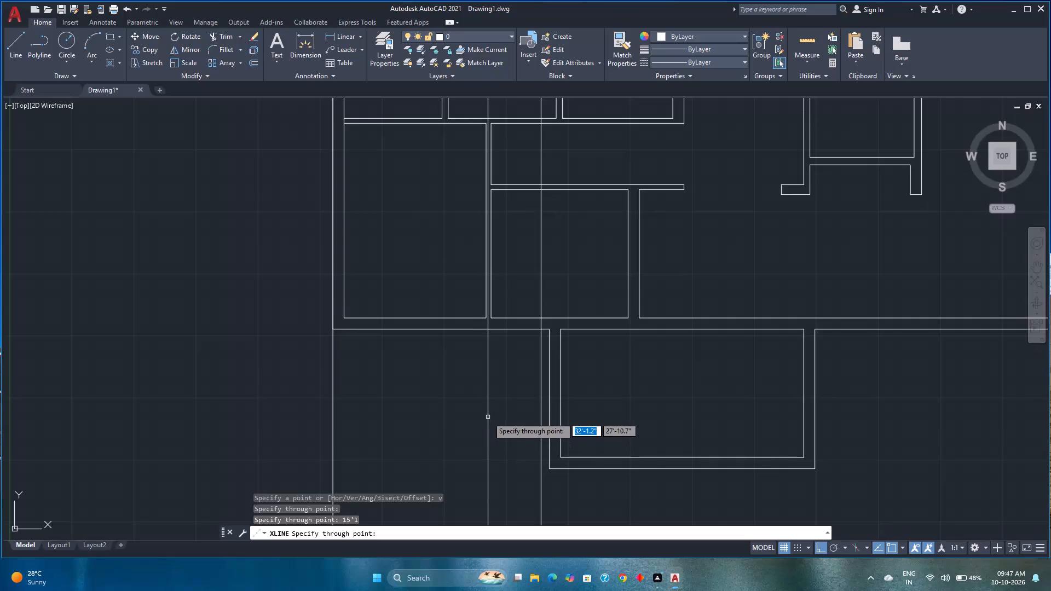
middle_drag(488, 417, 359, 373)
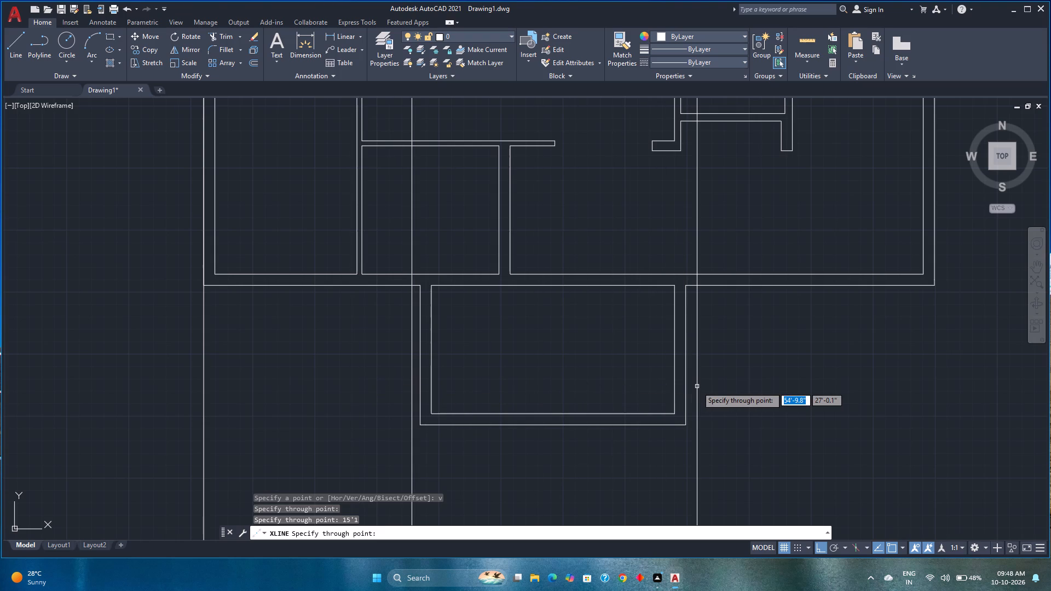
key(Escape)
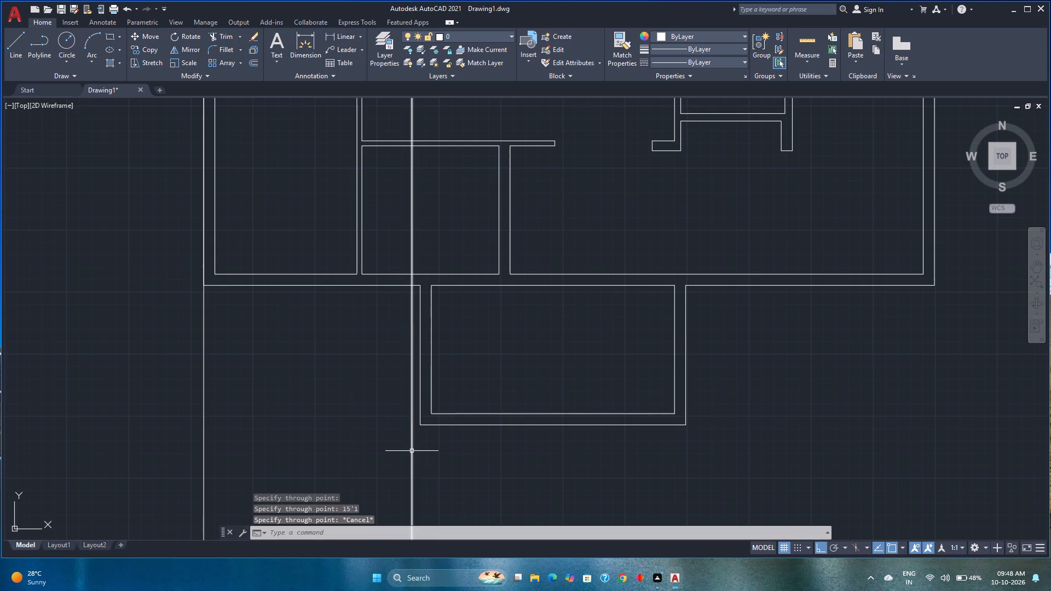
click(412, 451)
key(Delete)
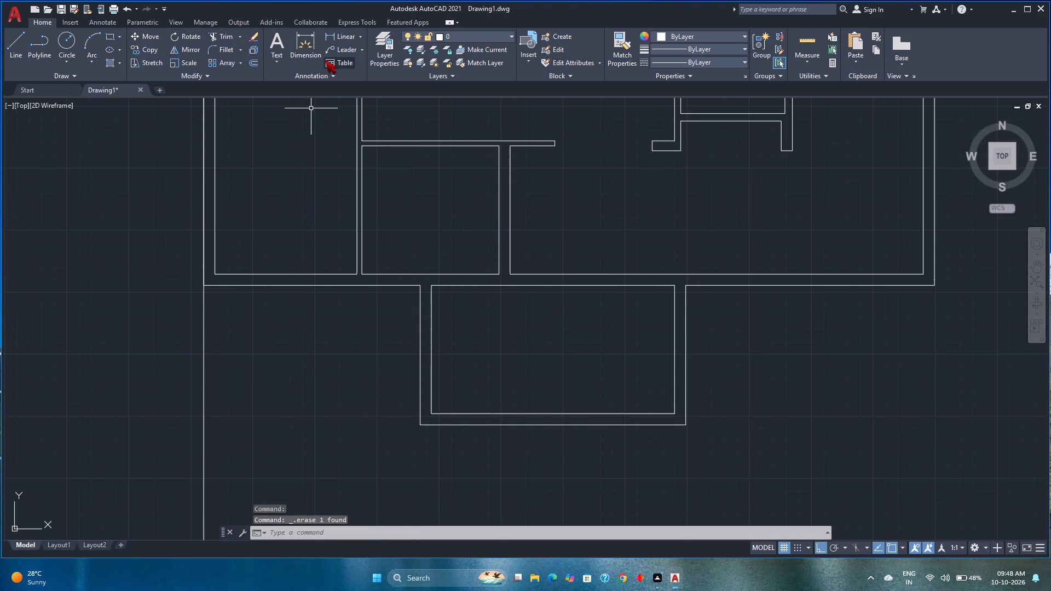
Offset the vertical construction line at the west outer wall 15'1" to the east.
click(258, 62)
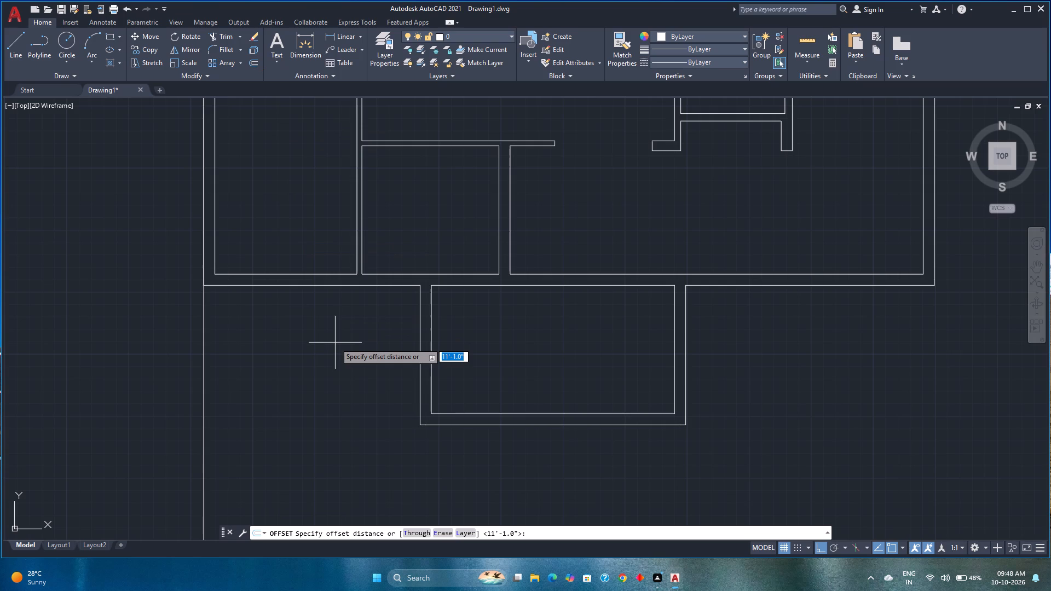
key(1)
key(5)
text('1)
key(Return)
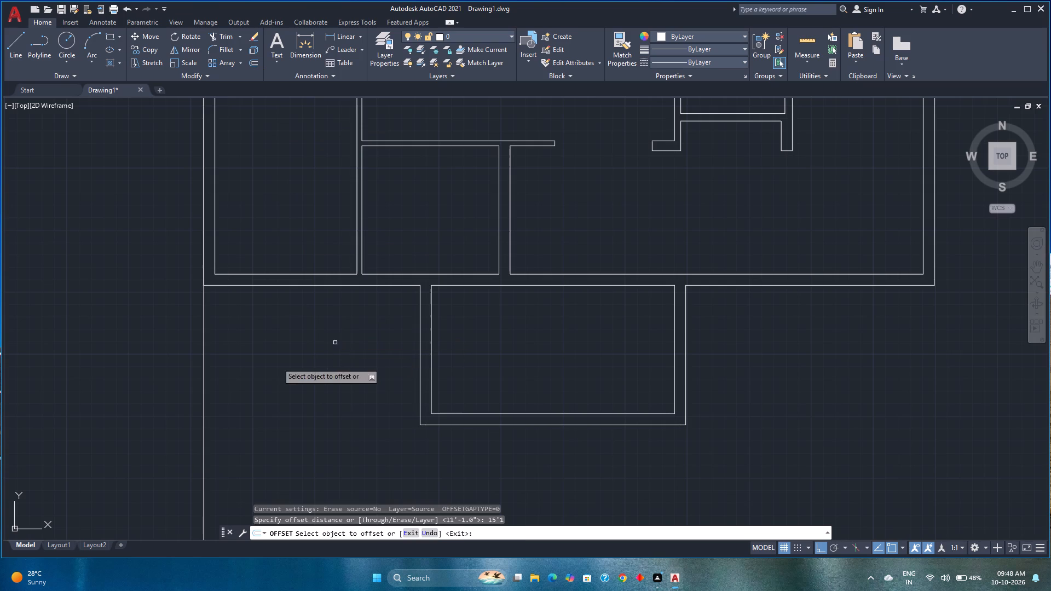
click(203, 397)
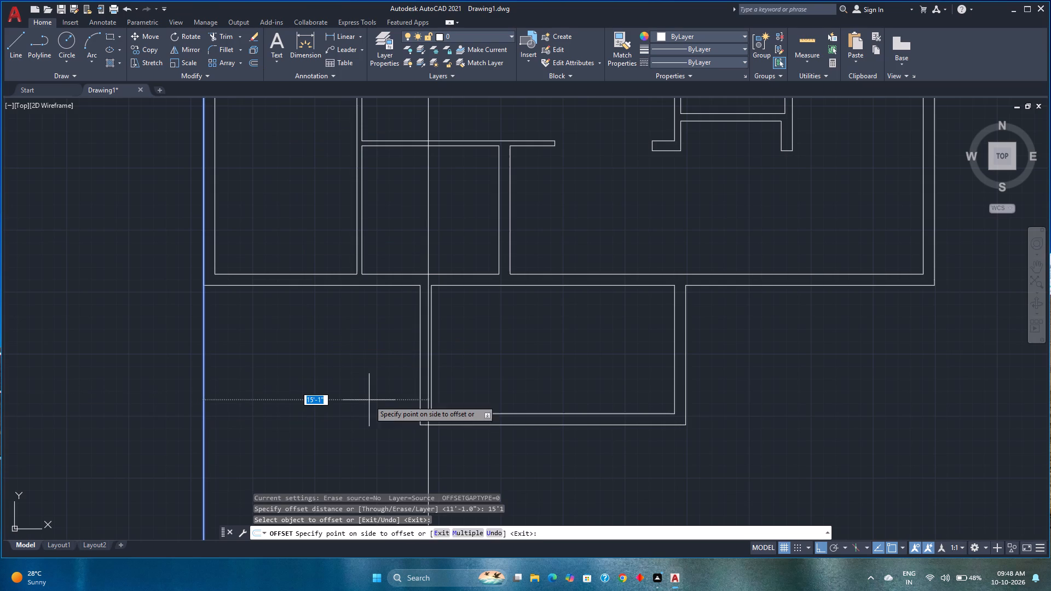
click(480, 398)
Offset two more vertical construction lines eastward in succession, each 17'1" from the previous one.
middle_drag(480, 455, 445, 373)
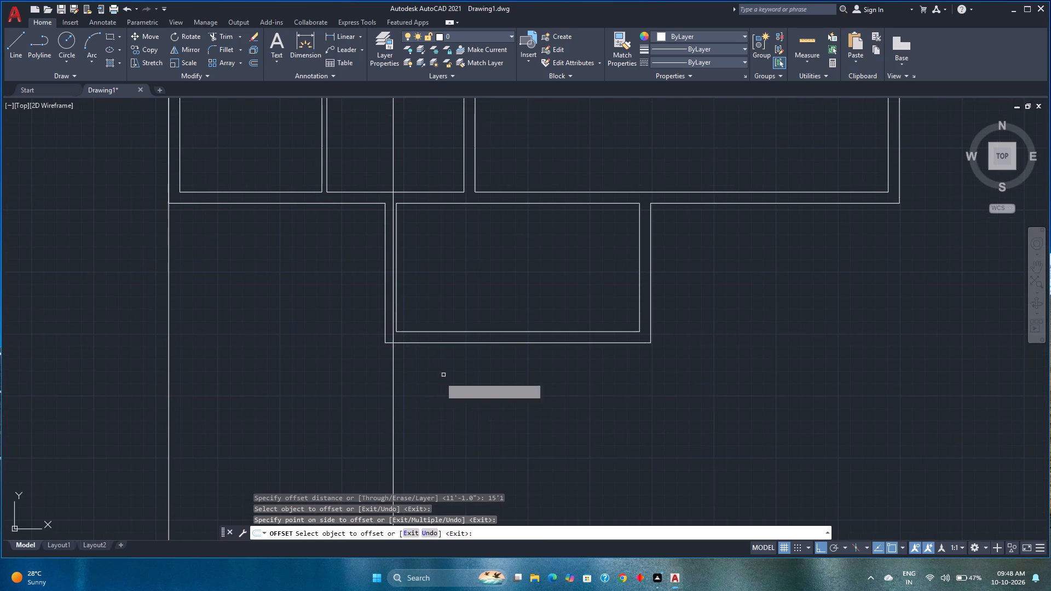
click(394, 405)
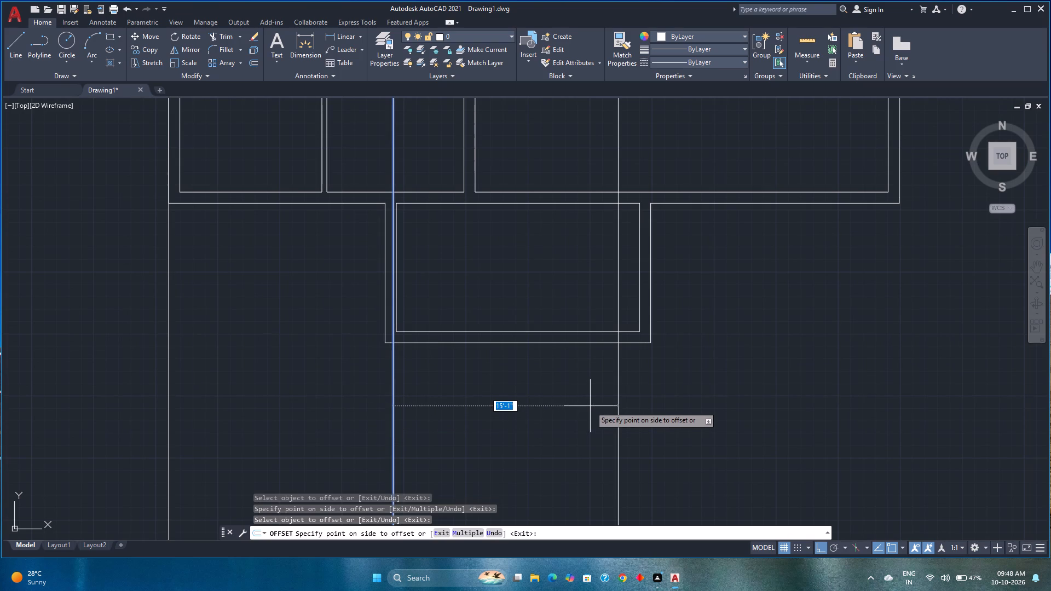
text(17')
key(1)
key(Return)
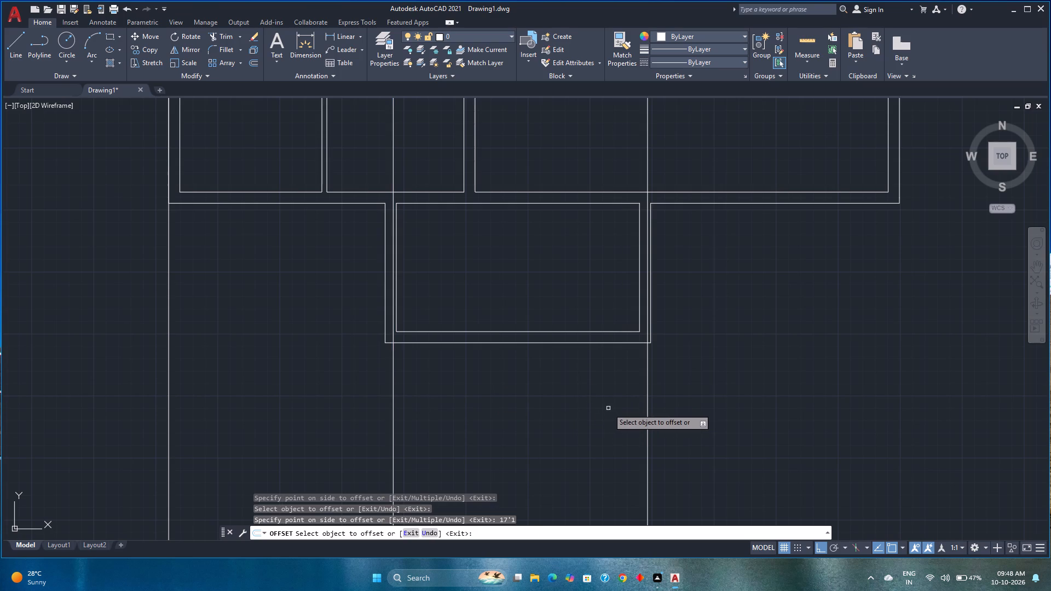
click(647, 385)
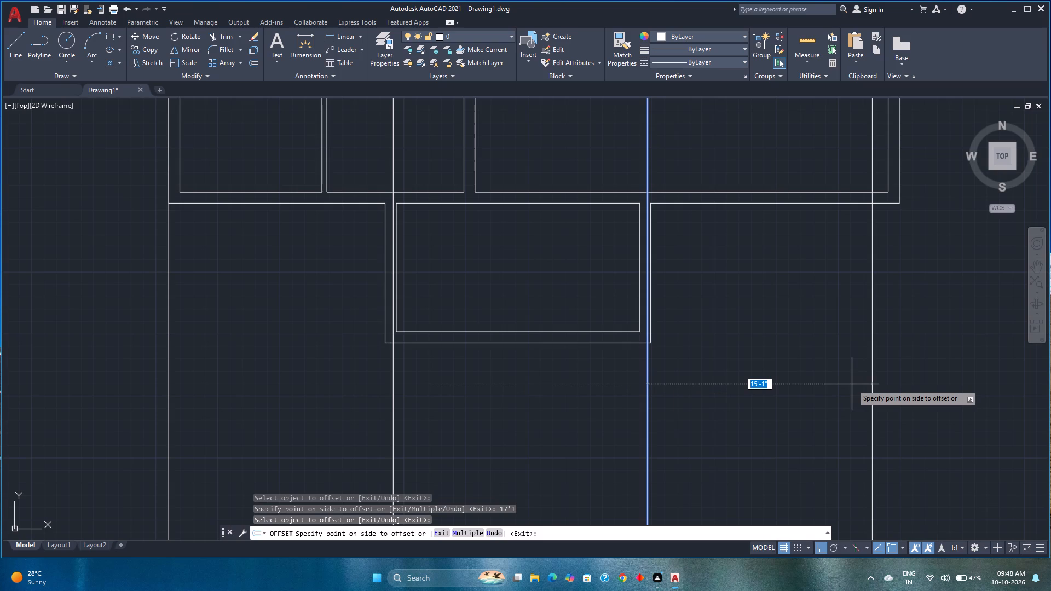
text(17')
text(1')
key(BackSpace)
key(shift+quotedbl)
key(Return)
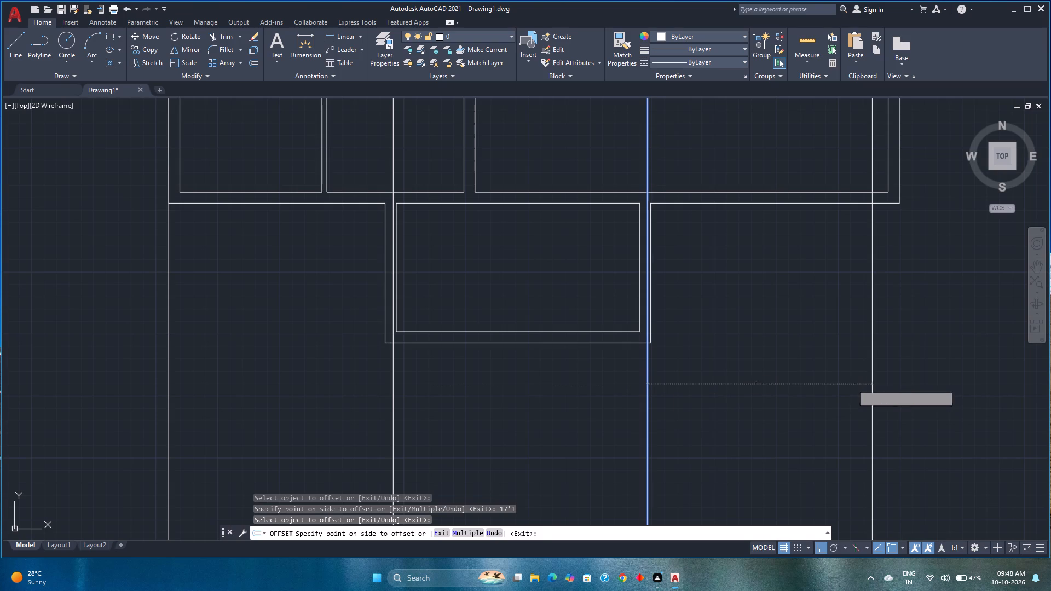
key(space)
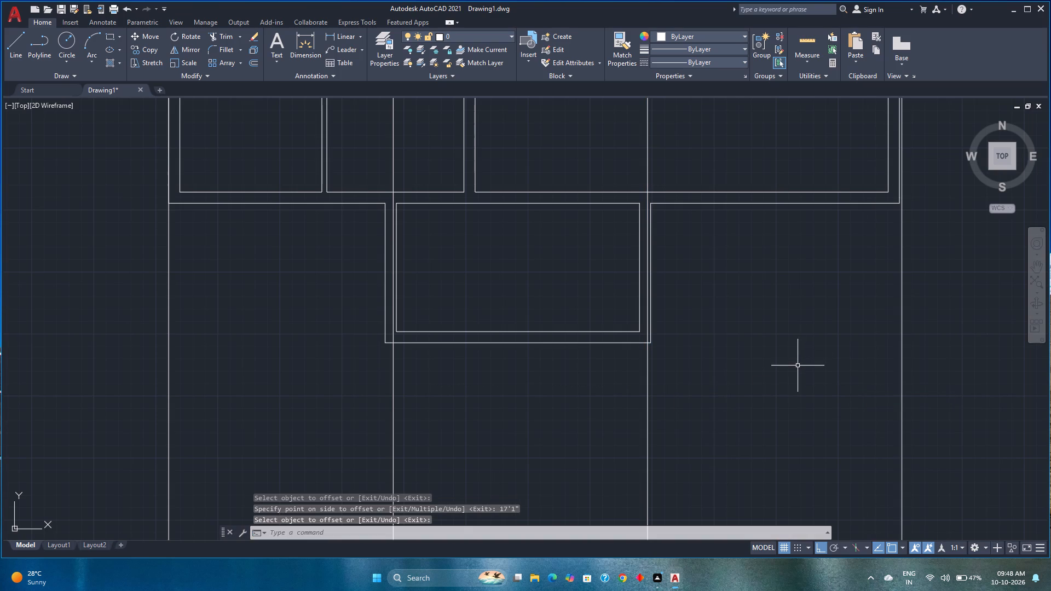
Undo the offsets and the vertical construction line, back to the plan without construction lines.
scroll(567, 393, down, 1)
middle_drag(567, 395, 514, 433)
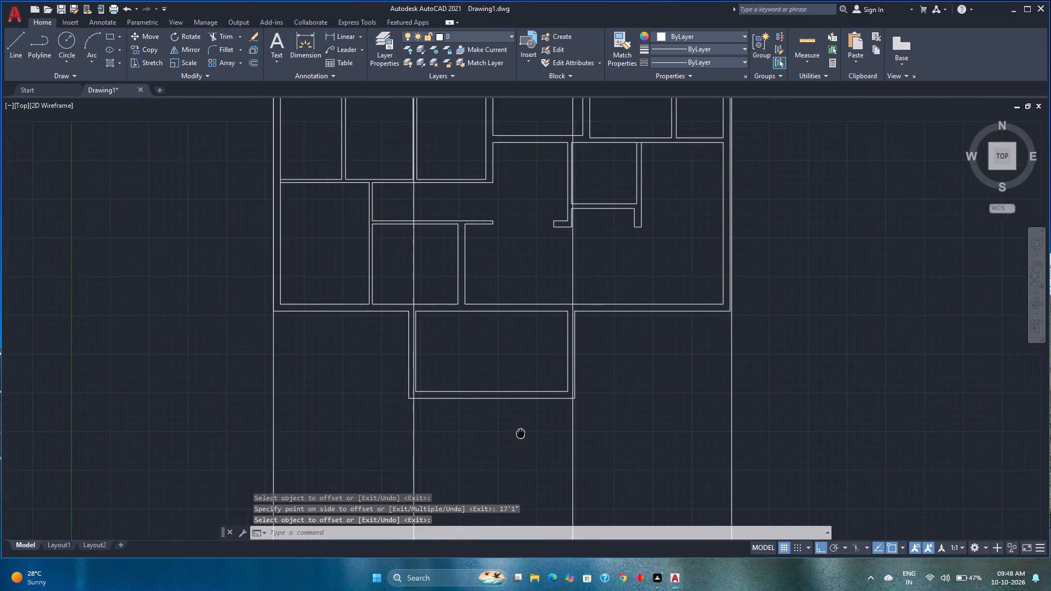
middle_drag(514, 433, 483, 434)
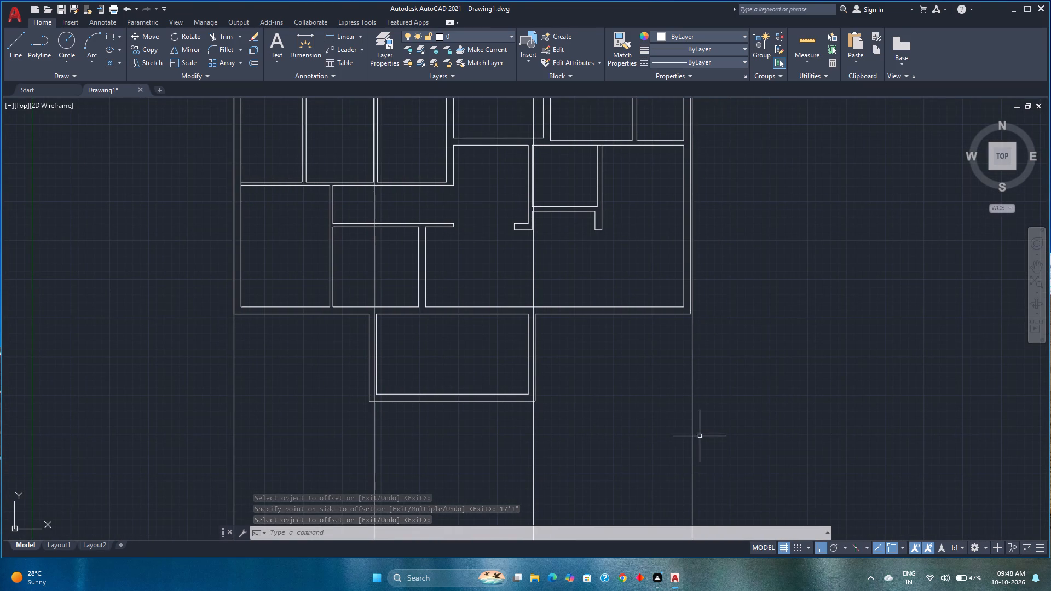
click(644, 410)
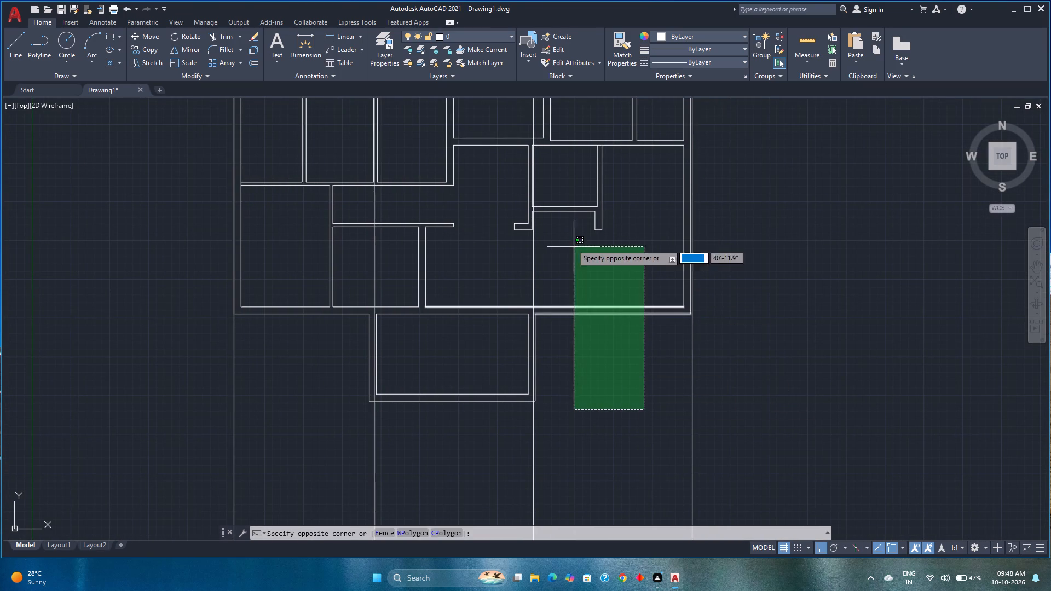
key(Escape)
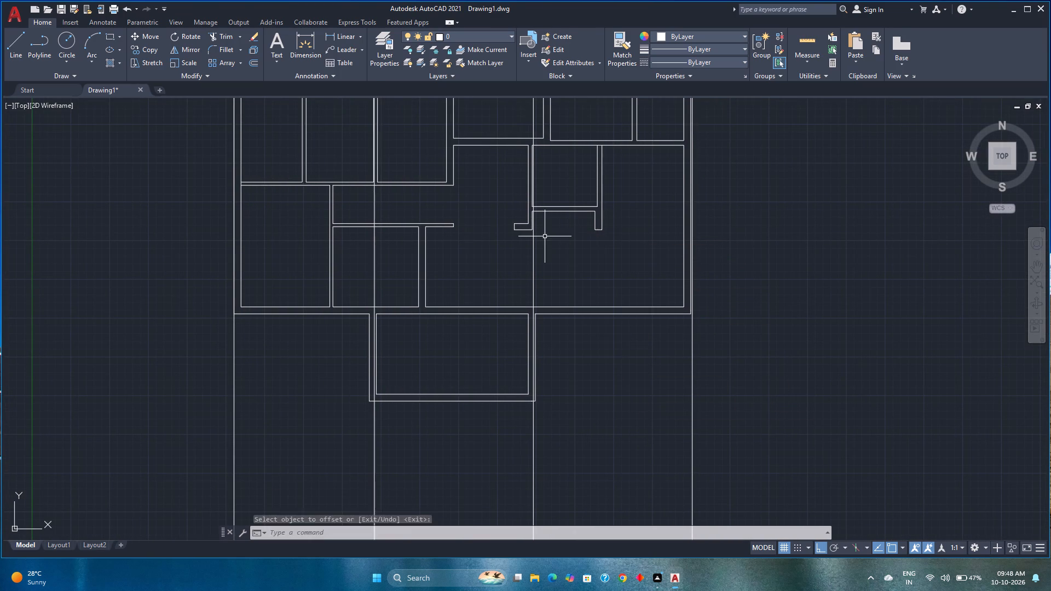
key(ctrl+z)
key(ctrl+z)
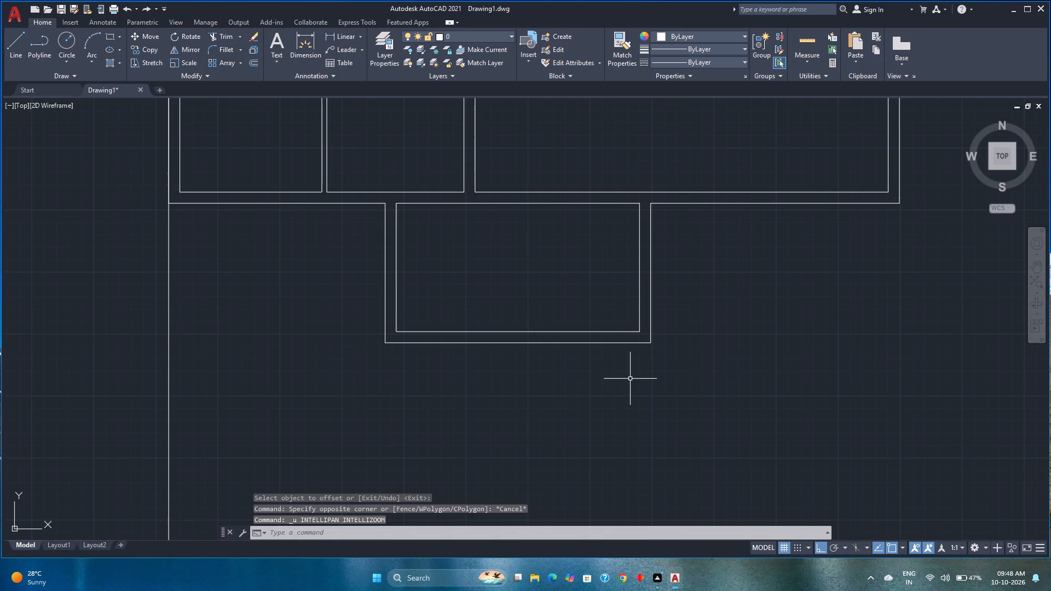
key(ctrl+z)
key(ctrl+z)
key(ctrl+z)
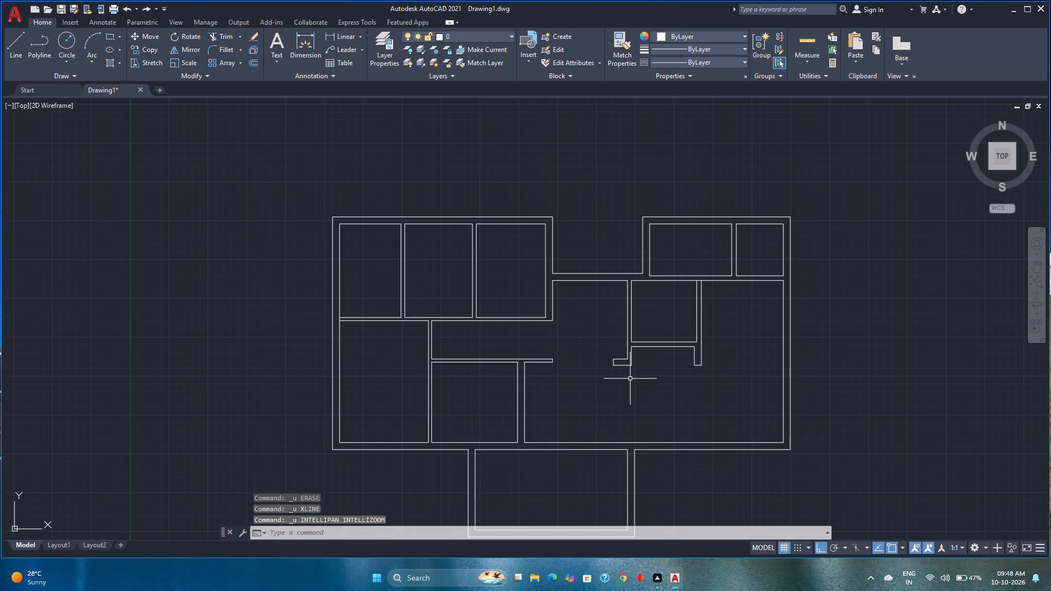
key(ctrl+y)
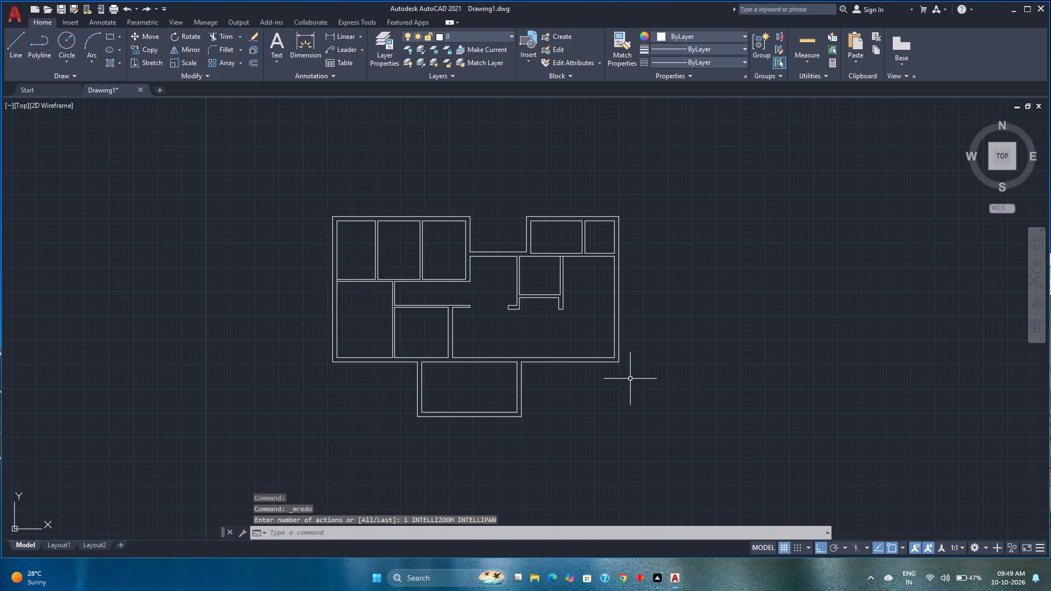
Group all the wall lines of the floor plan into a single unnamed group.
click(671, 461)
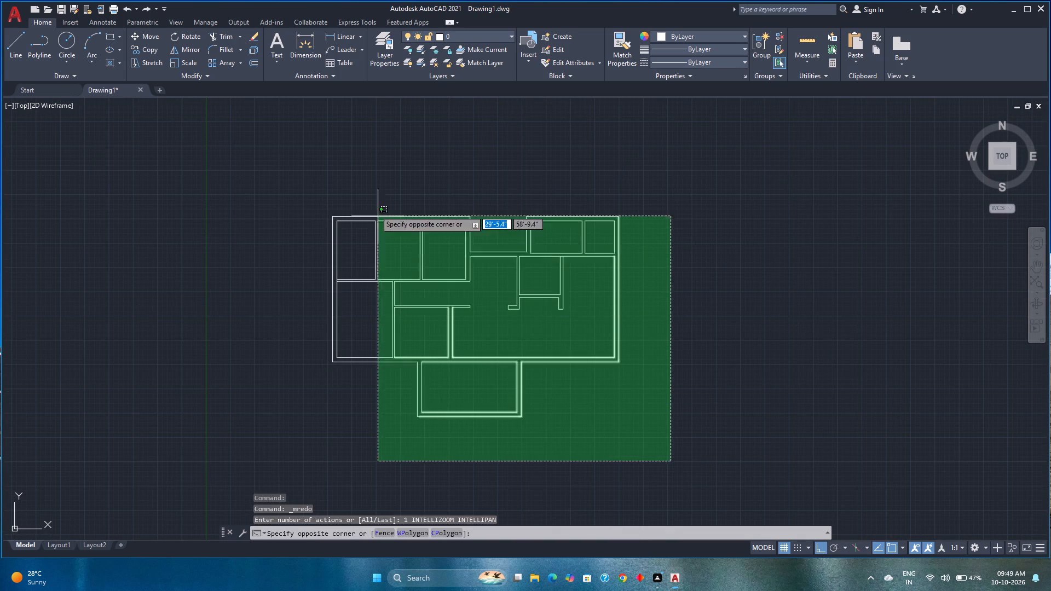
click(315, 158)
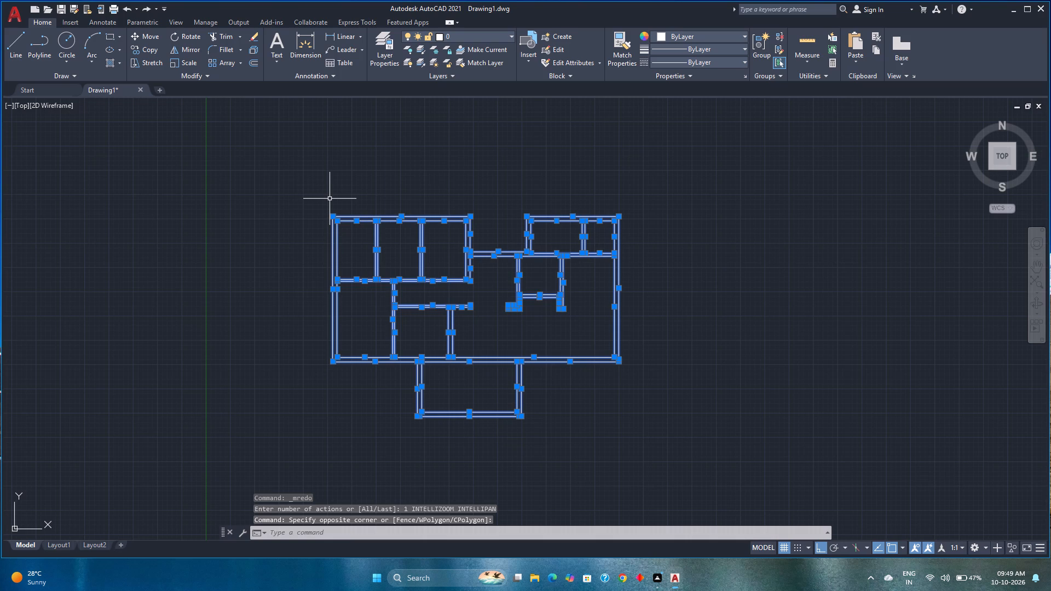
key(g)
key(Return)
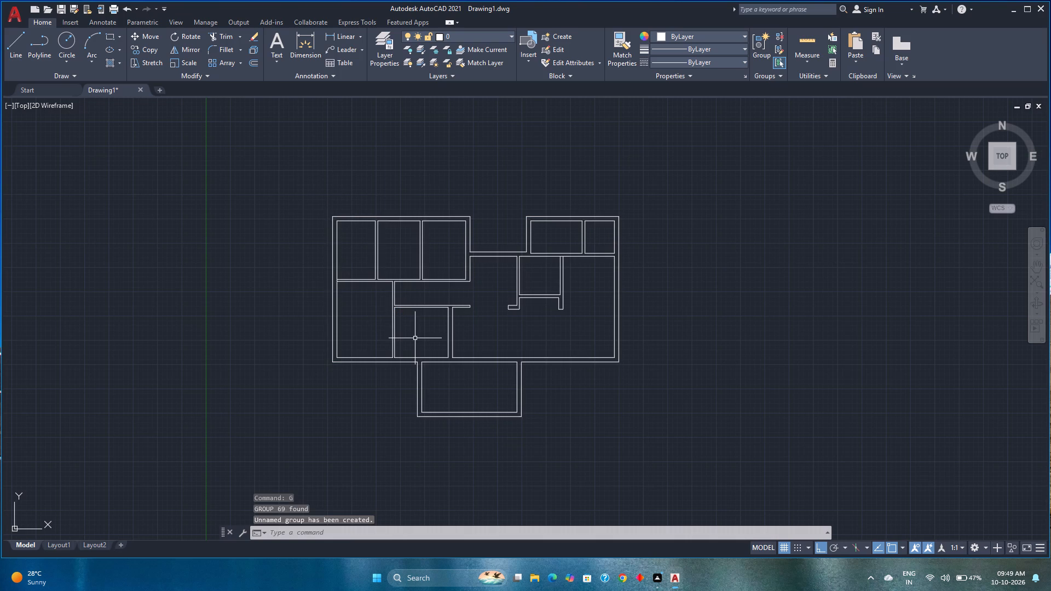
Draw a vertical construction line through the southwest outer corner of the grouped plan's main block.
key(x)
key(l)
key(Return)
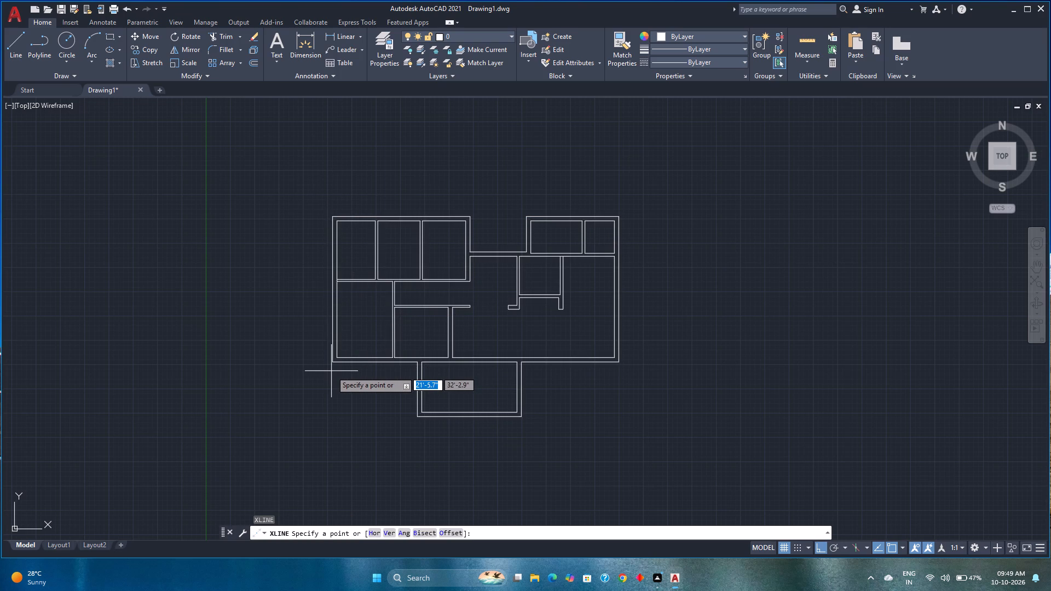
key(v)
key(Return)
scroll(333, 361, up, 5)
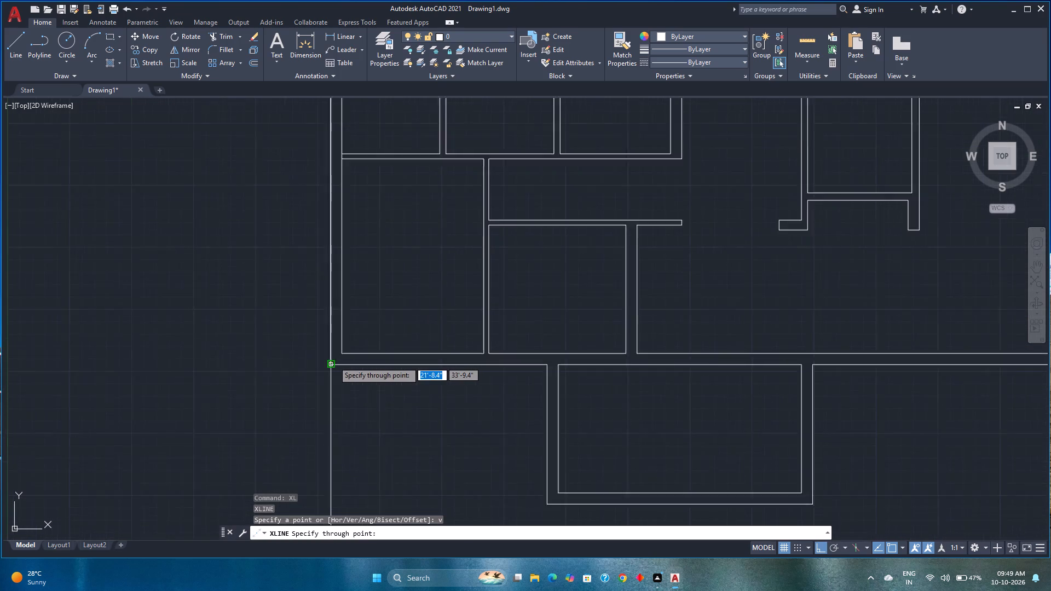
scroll(333, 361, up, 4)
click(300, 405)
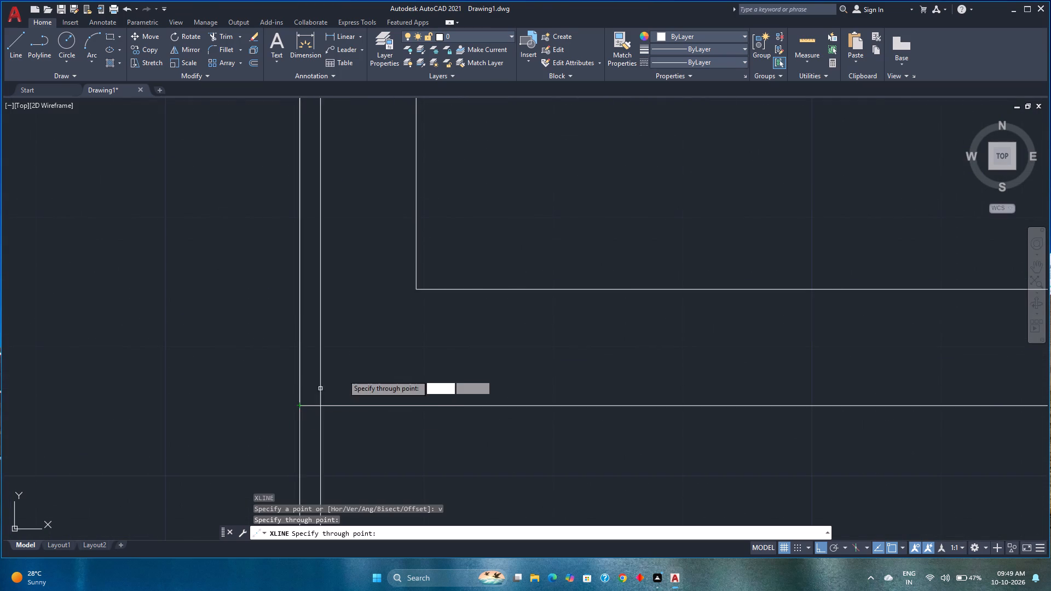
Offset the vertical construction line at the plan's west outer wall 15'1" to the east.
scroll(354, 363, down, 4)
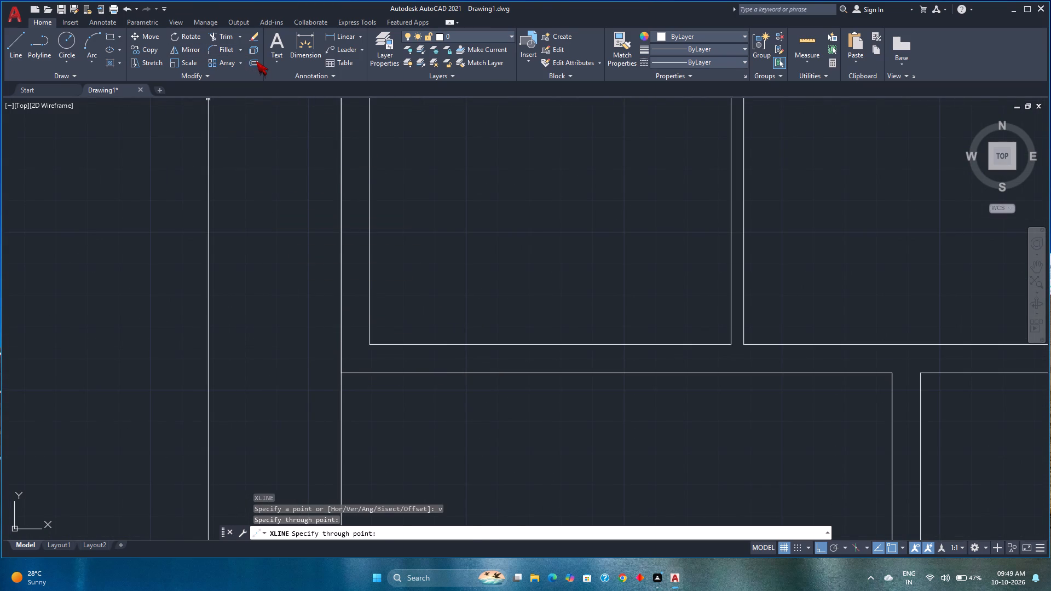
click(256, 61)
scroll(327, 266, down, 7)
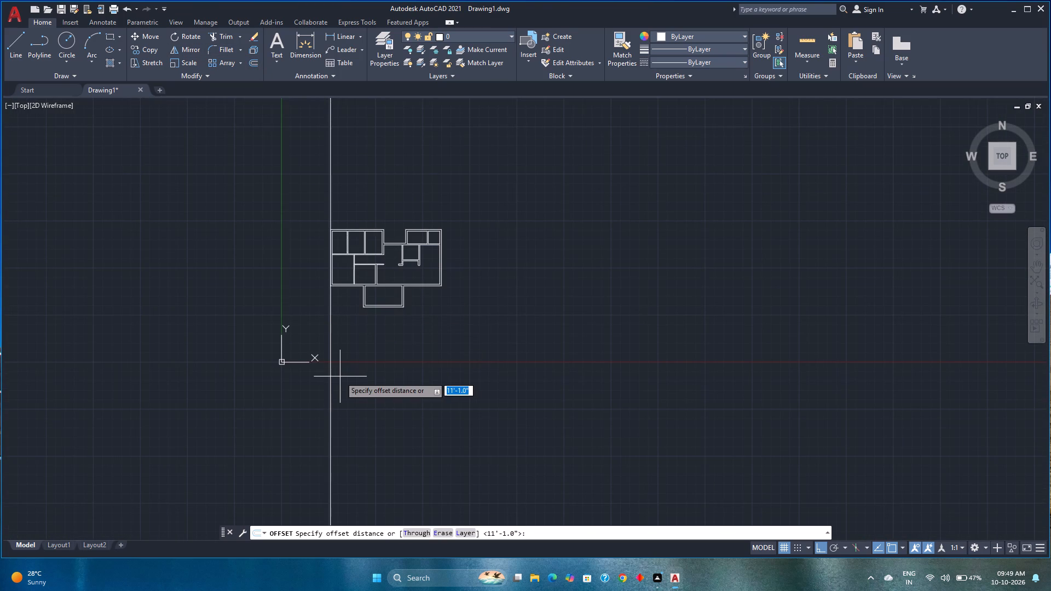
scroll(338, 305, up, 2)
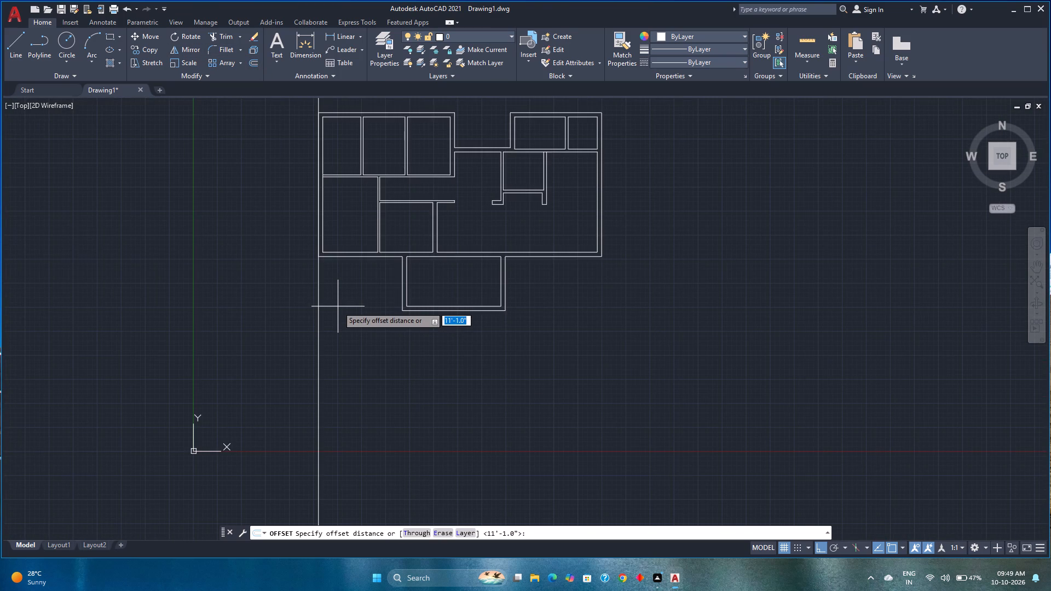
text(15'1)
key(shift+quotedbl)
key(Return)
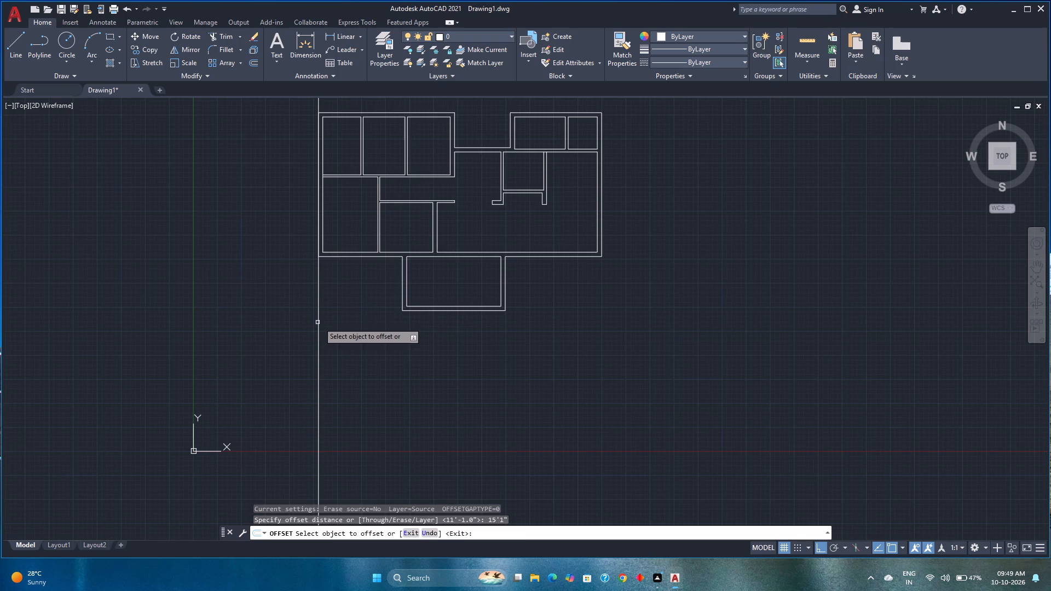
click(319, 322)
click(473, 344)
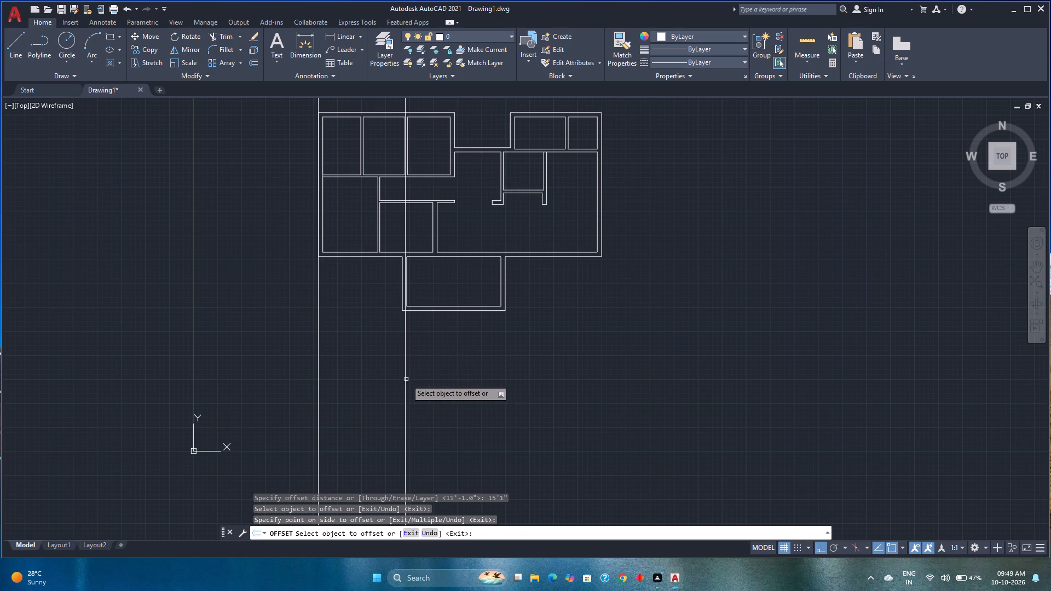
Offset two more vertical construction lines eastward in succession, each 17'1" from the previous one.
click(406, 379)
text(17'1)
key(shift+quotedbl)
key(Return)
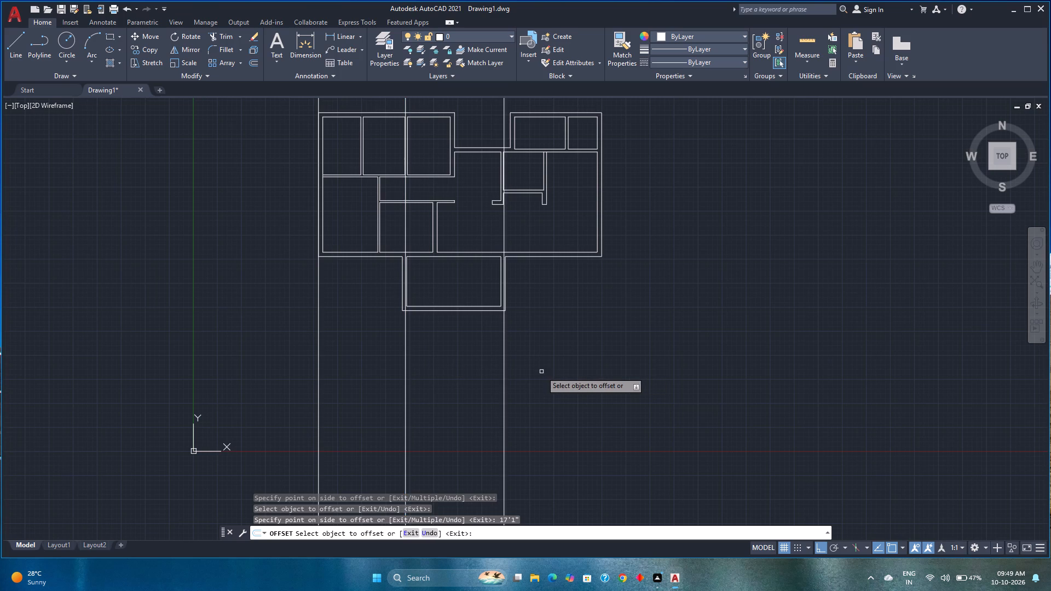
click(504, 376)
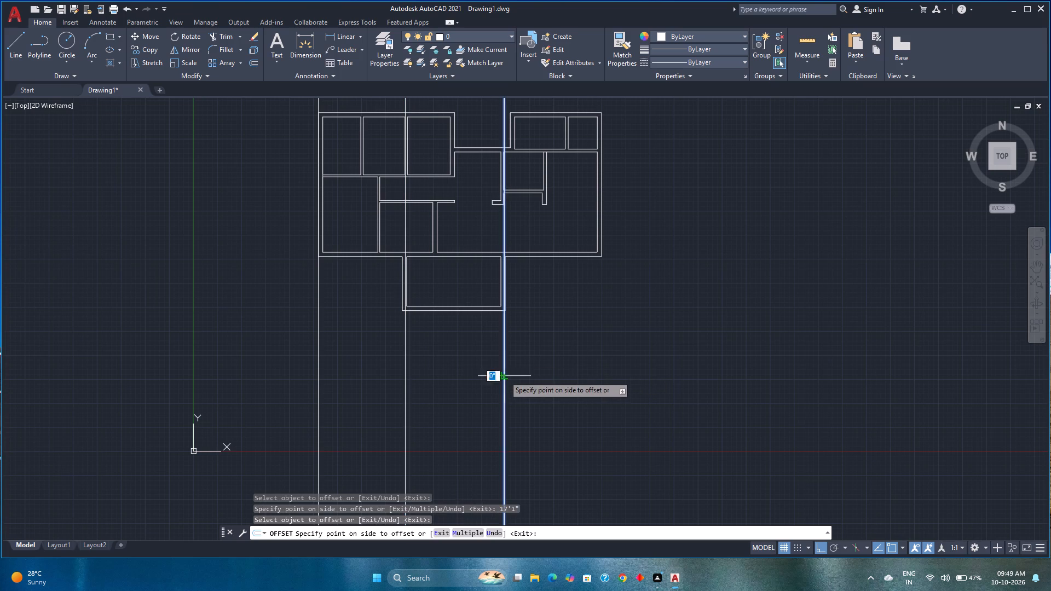
text(17')
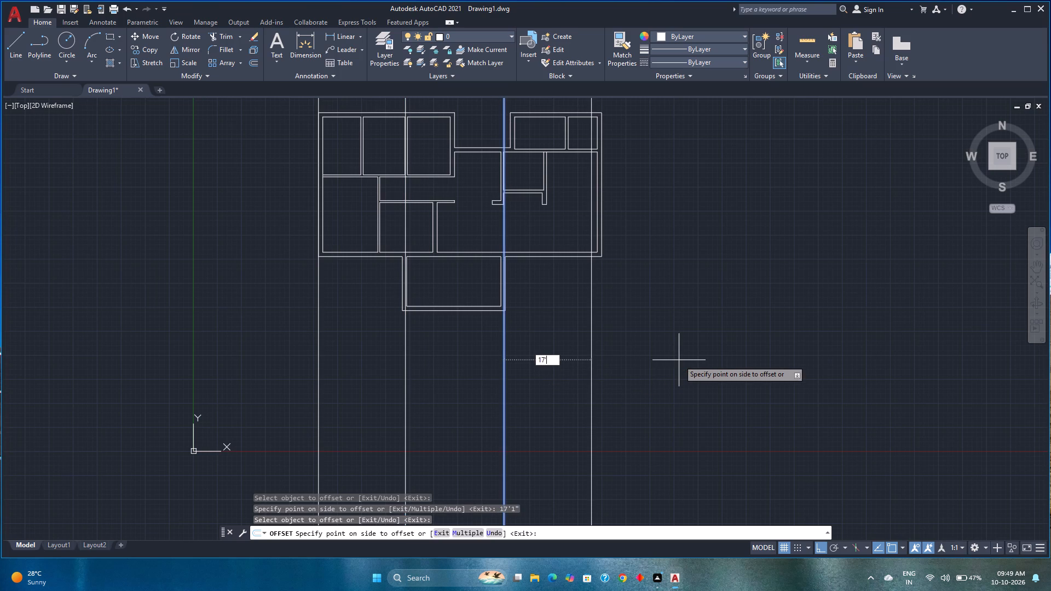
key(1)
key(apostrophe)
key(BackSpace)
key(shift+quotedbl)
key(Return)
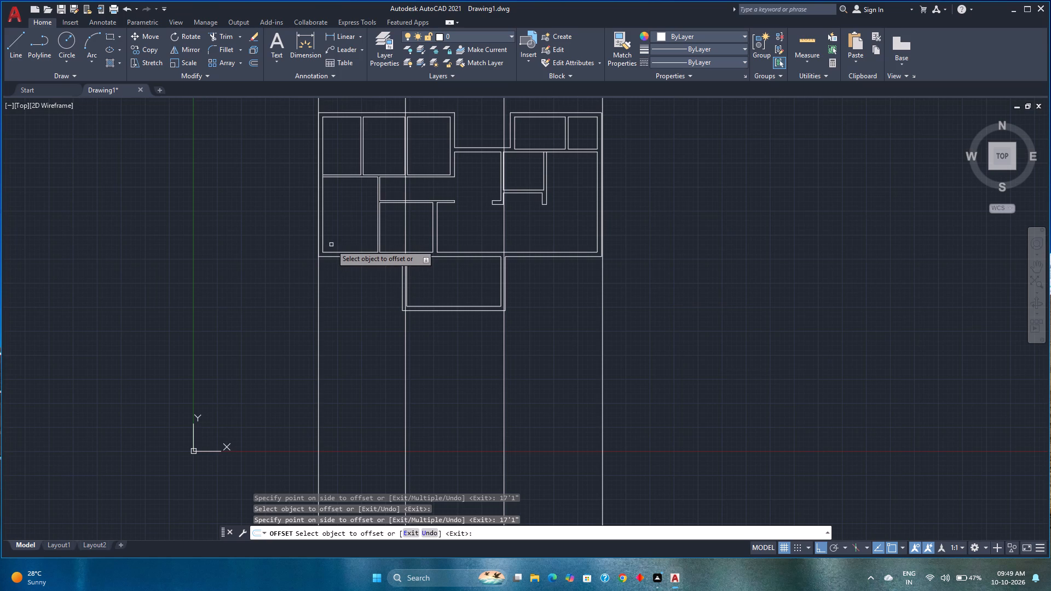
Draw a horizontal construction line along the outer south wall of the plan's projecting south room.
key(Escape)
text(xl)
key(Return)
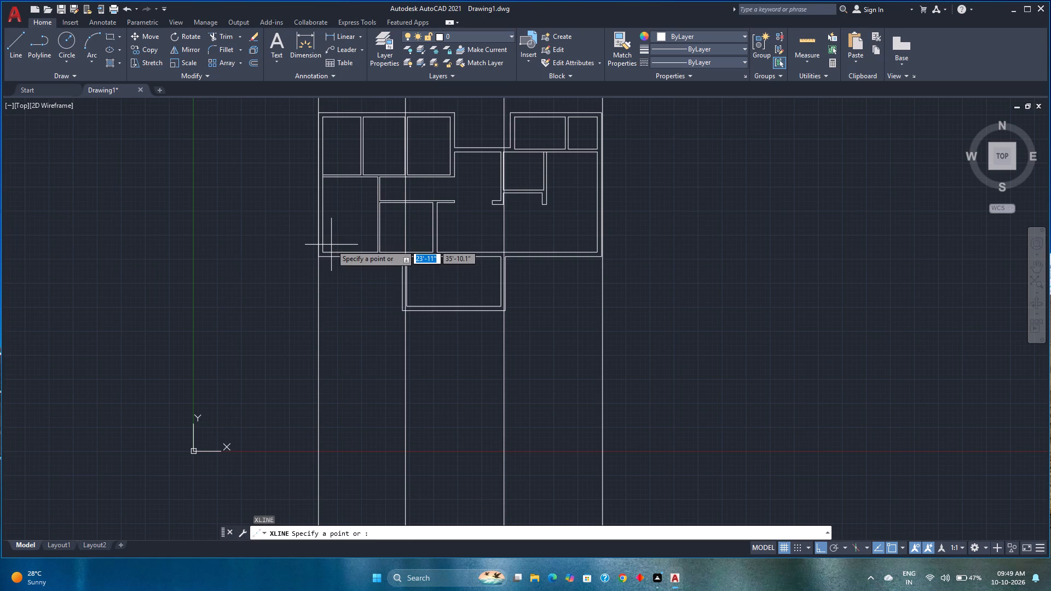
key(h)
key(Return)
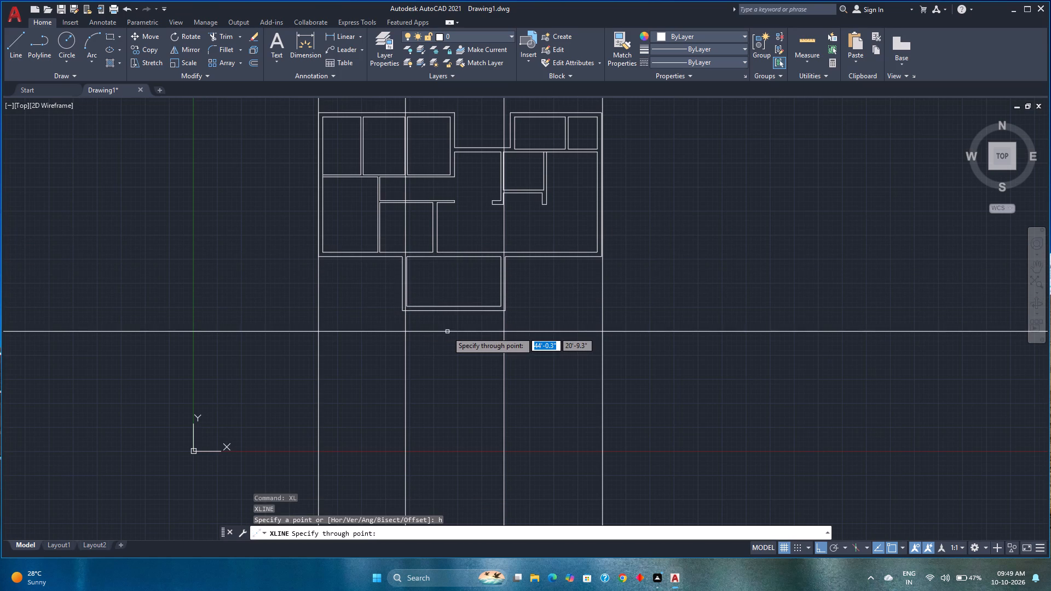
click(421, 311)
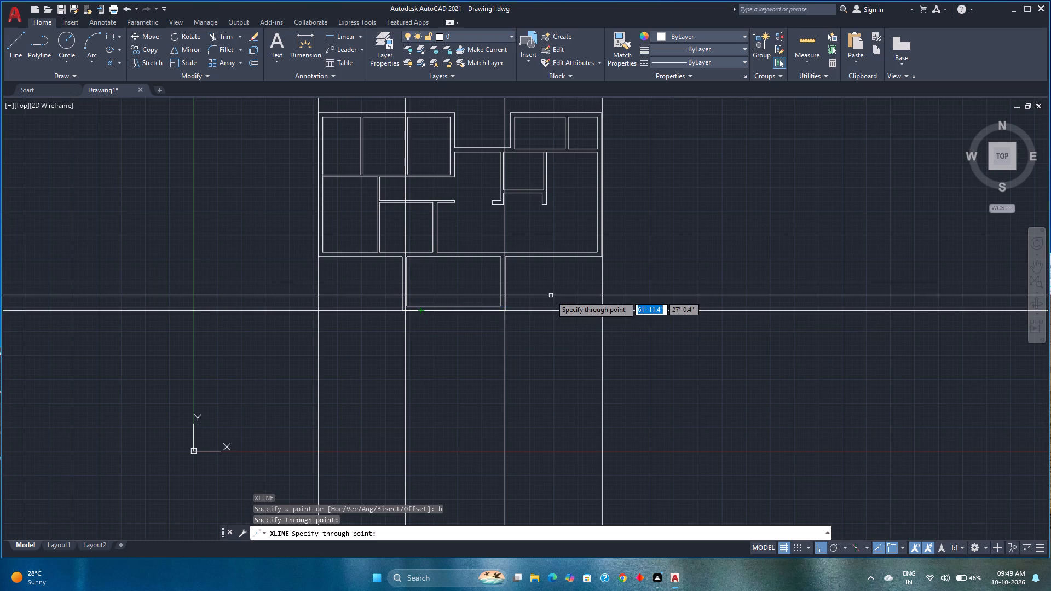
key(Escape)
Move the horizontal construction line 9'9" north.
click(672, 310)
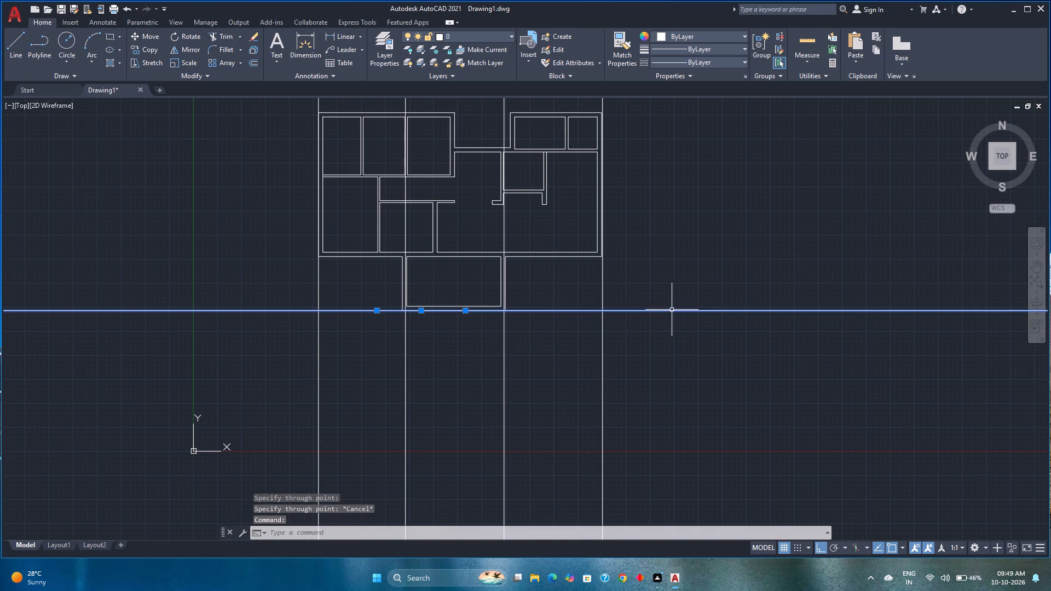
click(155, 34)
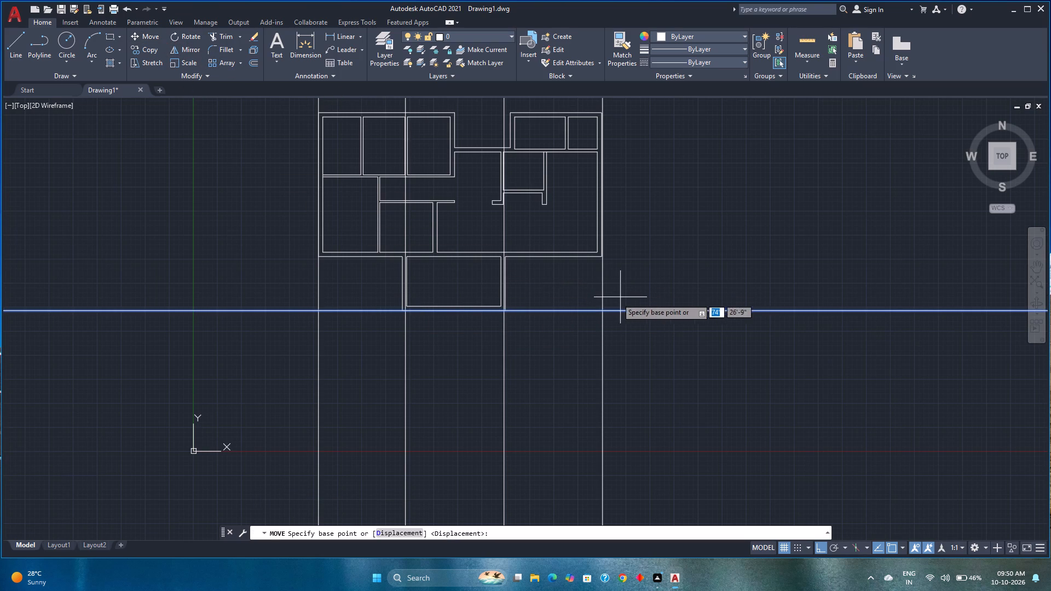
click(599, 309)
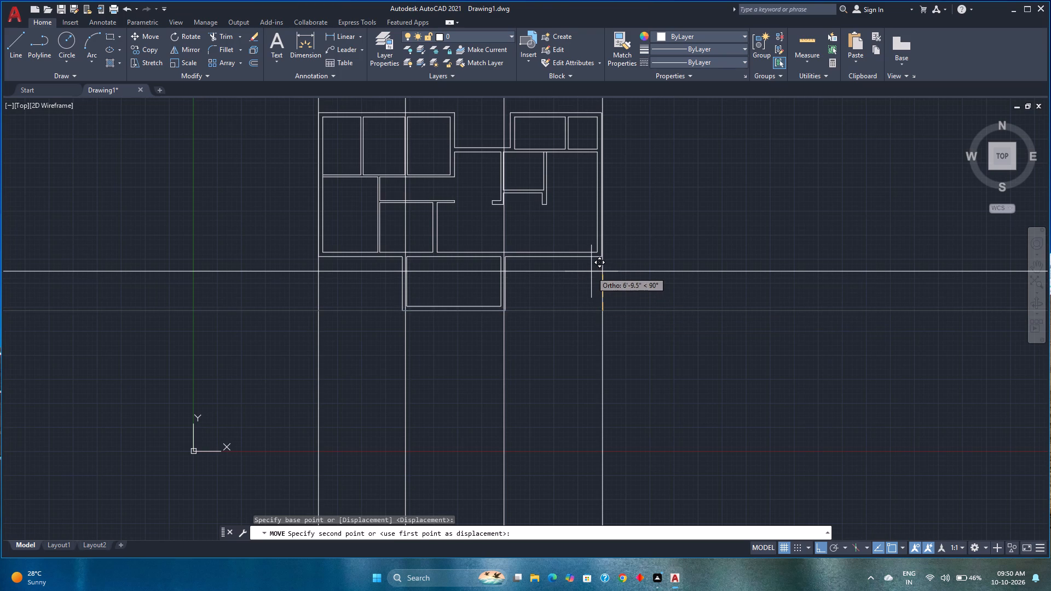
text(9'9")
key(Return)
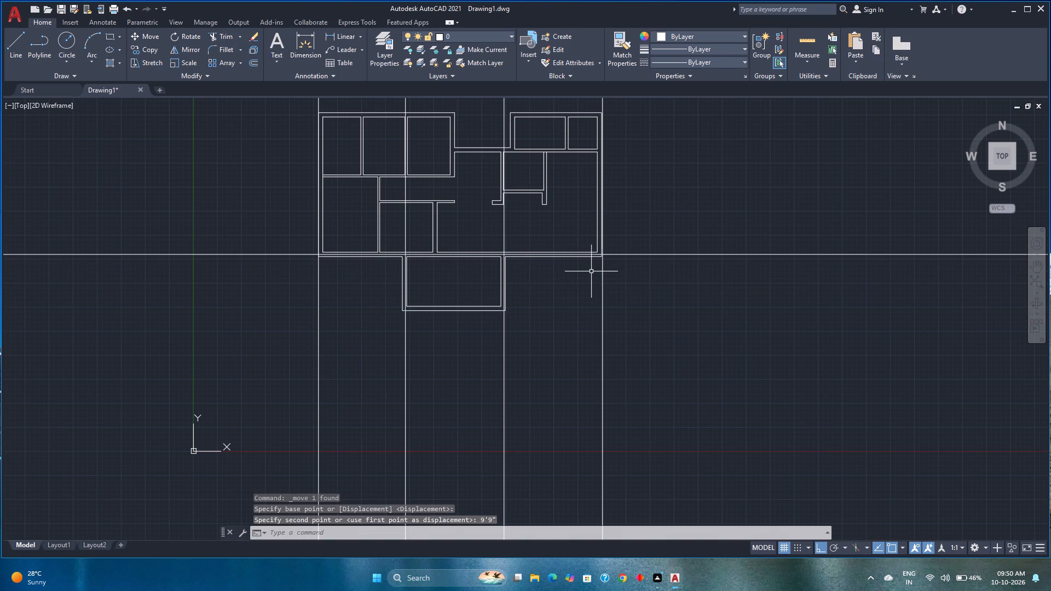
Scale the grouped plan by reference from its west outer wall on the horizontal construction line, stretching the east outer wall to the easternmost construction line.
scroll(391, 300, up, 1)
middle_drag(354, 296, 349, 300)
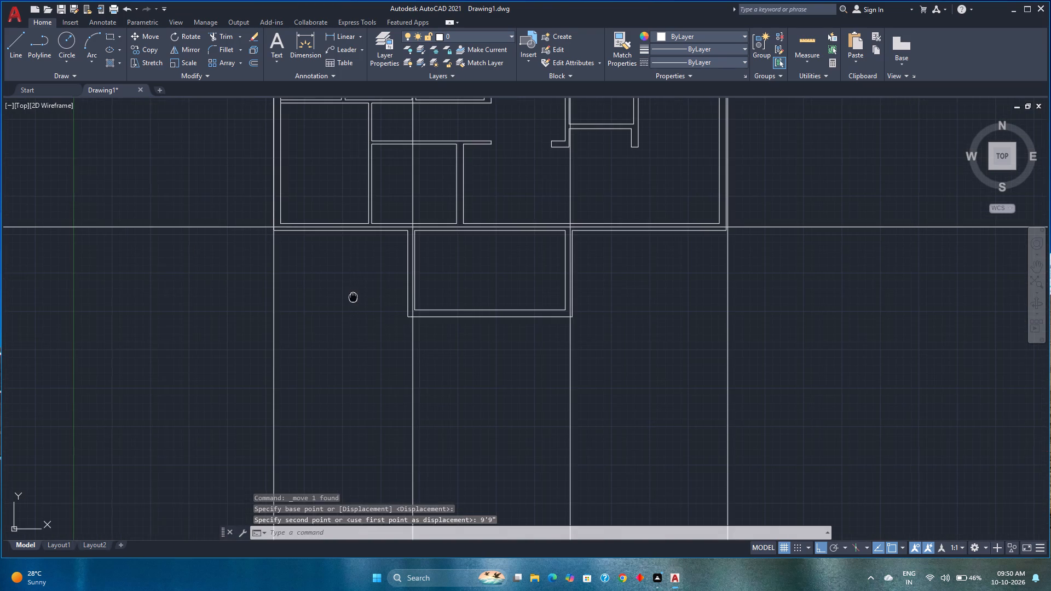
middle_drag(349, 300, 286, 396)
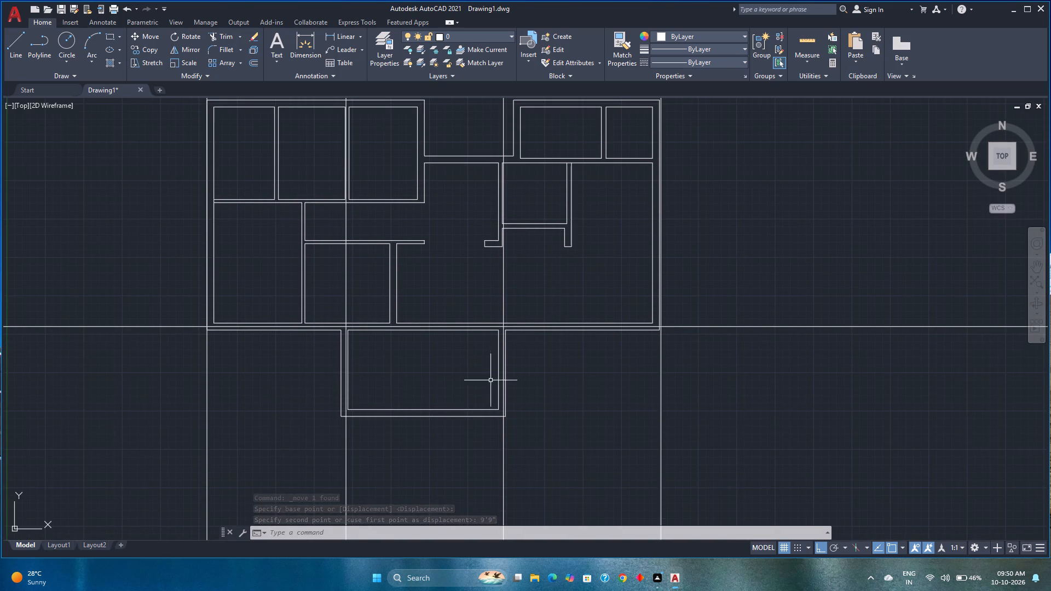
click(467, 410)
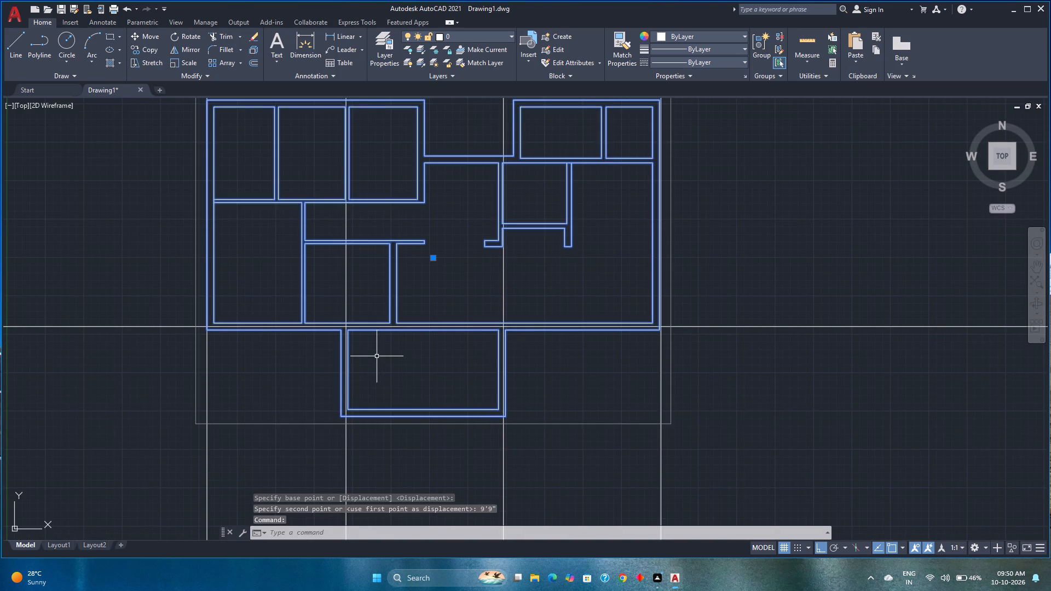
text(sc)
key(Return)
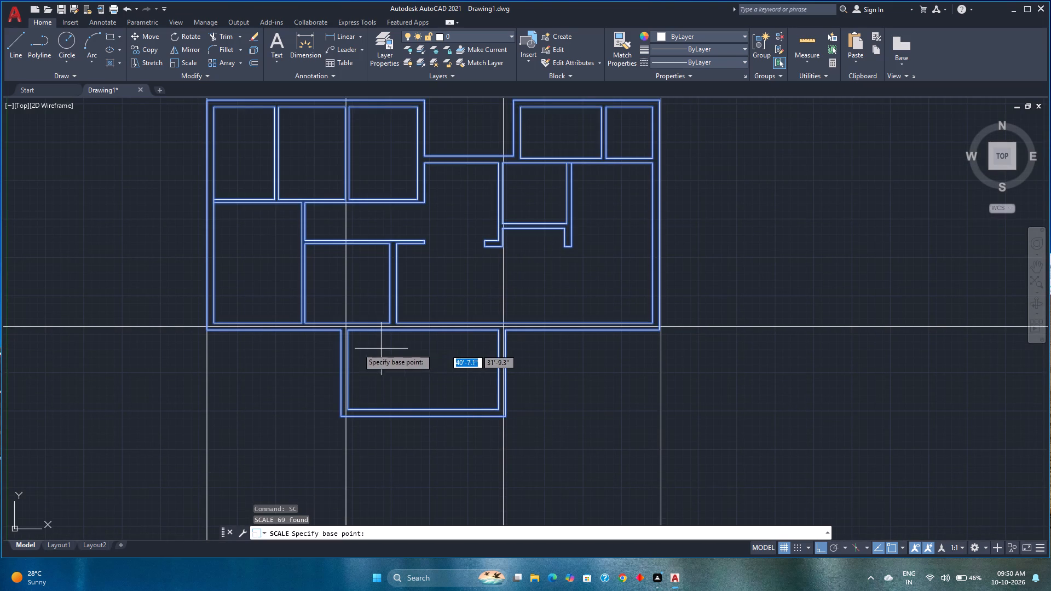
scroll(210, 337, up, 2)
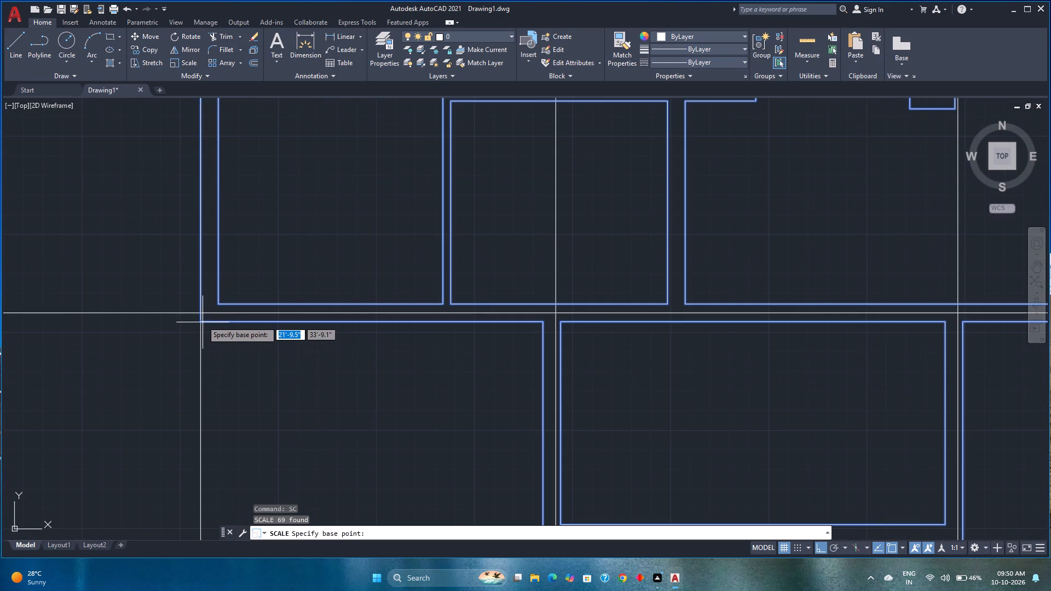
click(200, 315)
scroll(226, 330, down, 2)
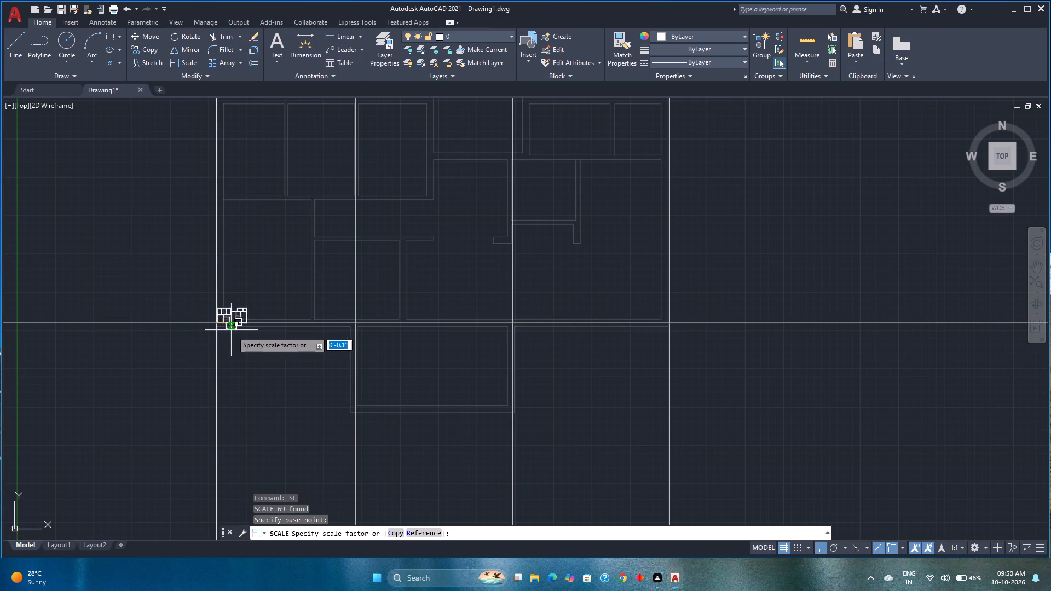
click(419, 532)
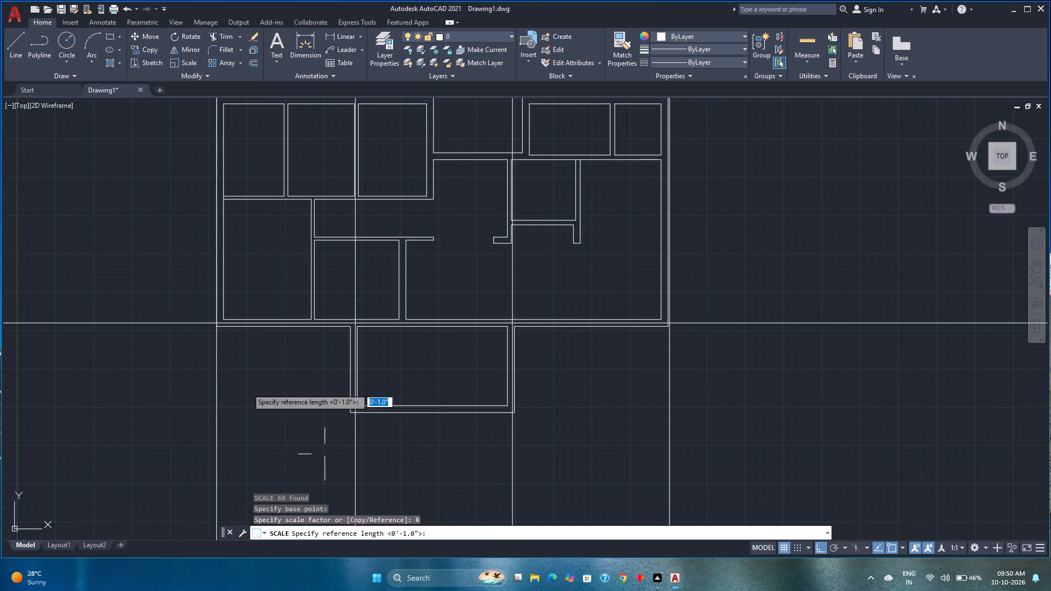
scroll(204, 328, up, 3)
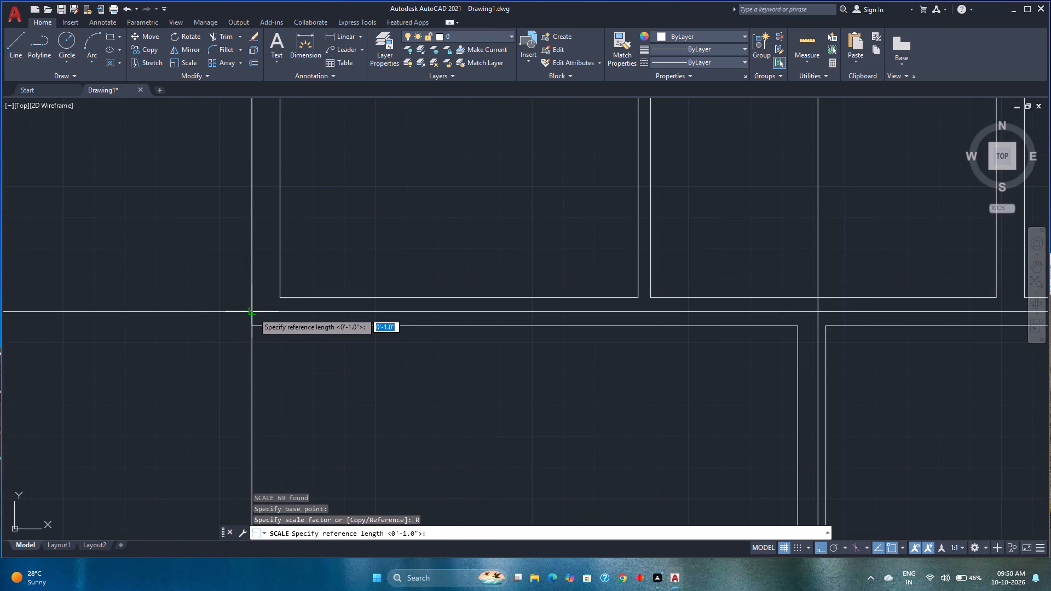
click(253, 313)
scroll(271, 324, down, 5)
scroll(713, 316, up, 2)
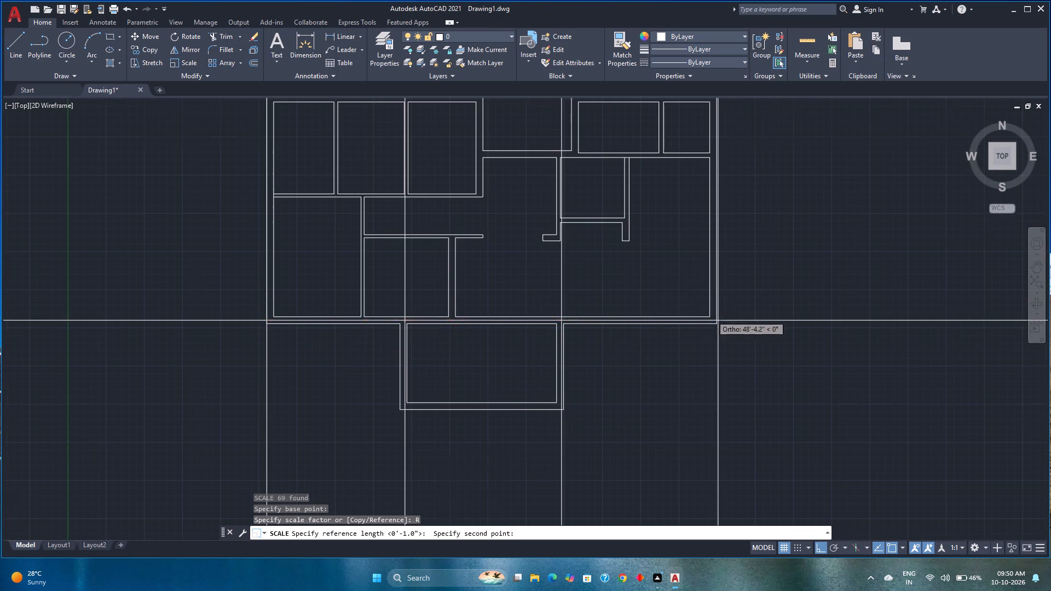
scroll(713, 316, up, 3)
click(746, 346)
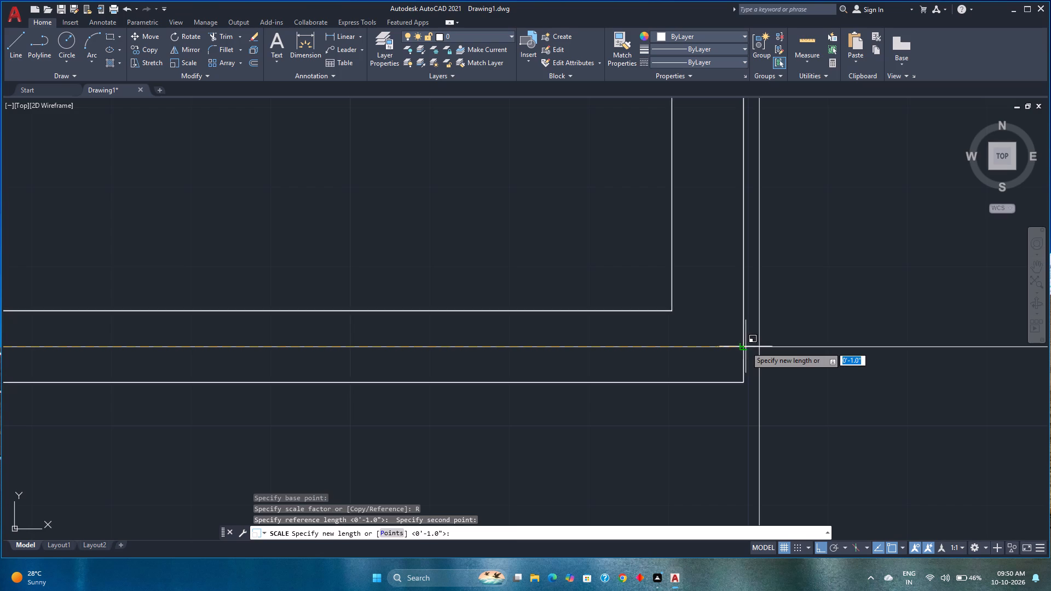
click(756, 346)
scroll(576, 344, down, 3)
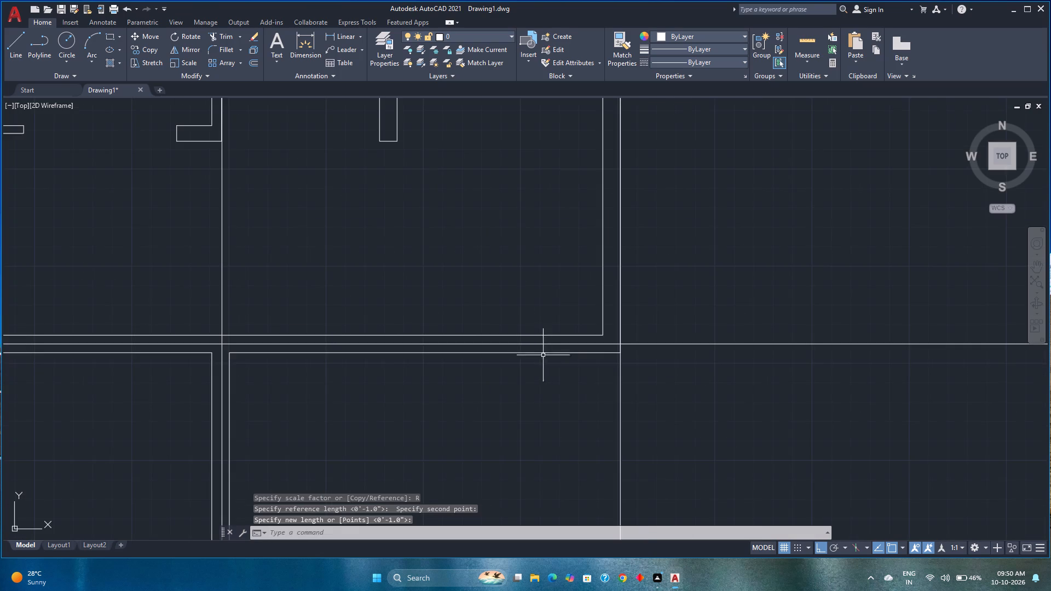
Delete the horizontal construction line and all four vertical construction lines.
middle_drag(523, 365, 675, 305)
scroll(675, 305, down, 2)
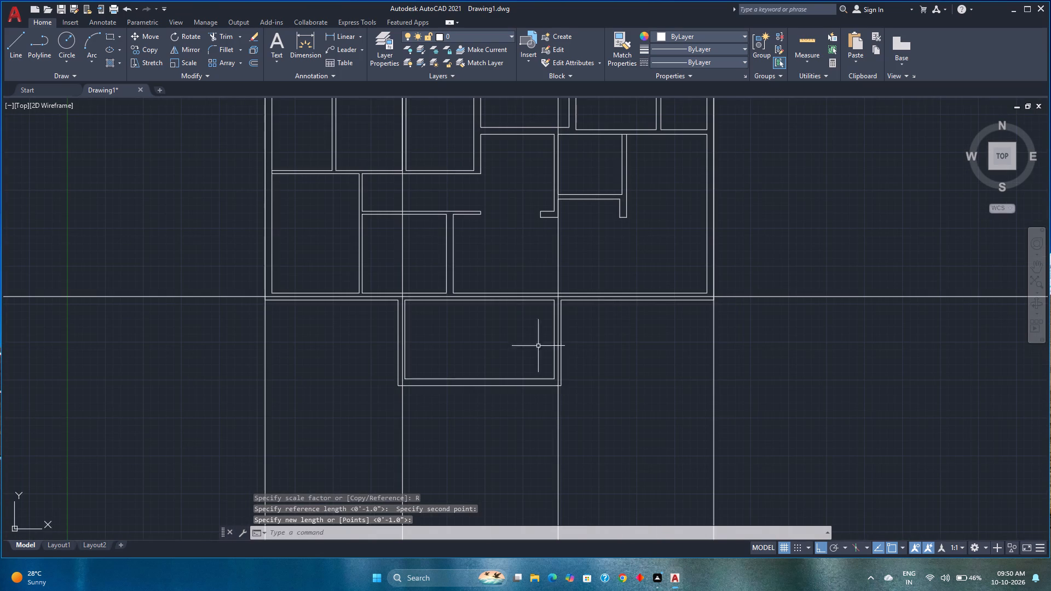
scroll(505, 354, down, 2)
middle_drag(505, 354, 432, 338)
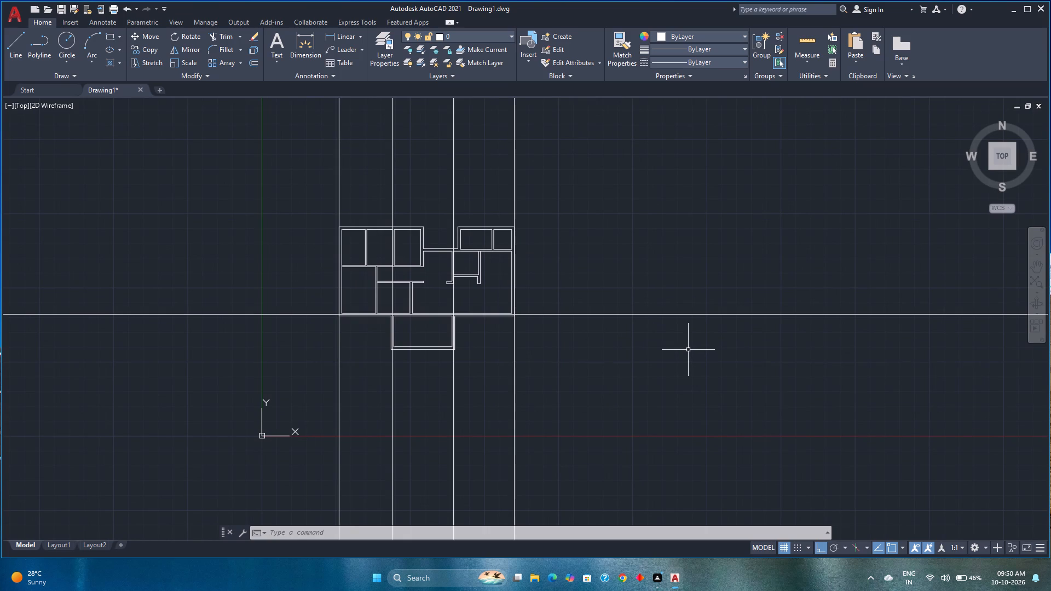
click(770, 364)
click(666, 277)
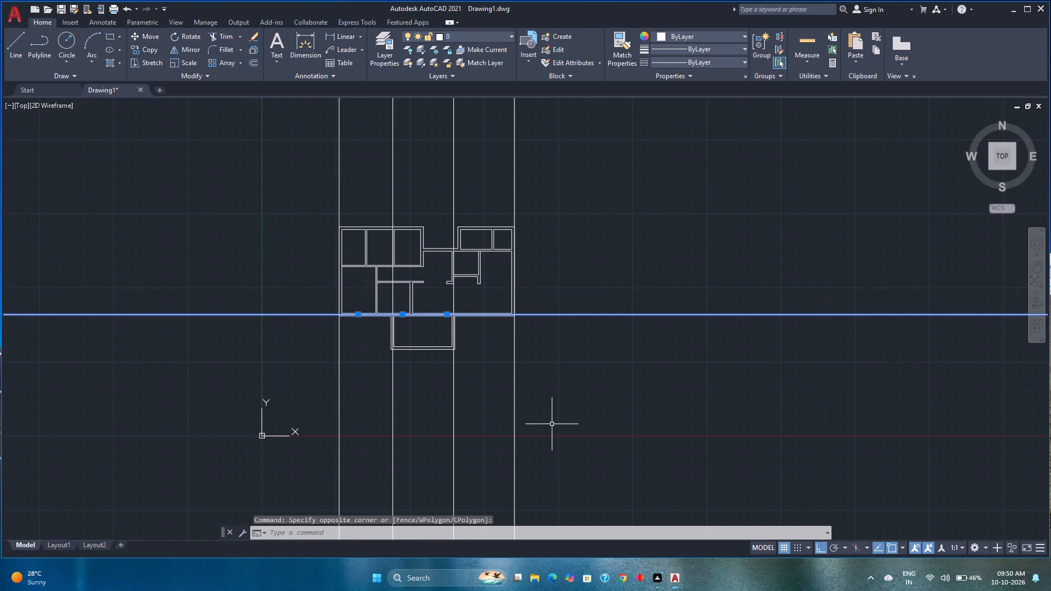
click(556, 422)
click(325, 397)
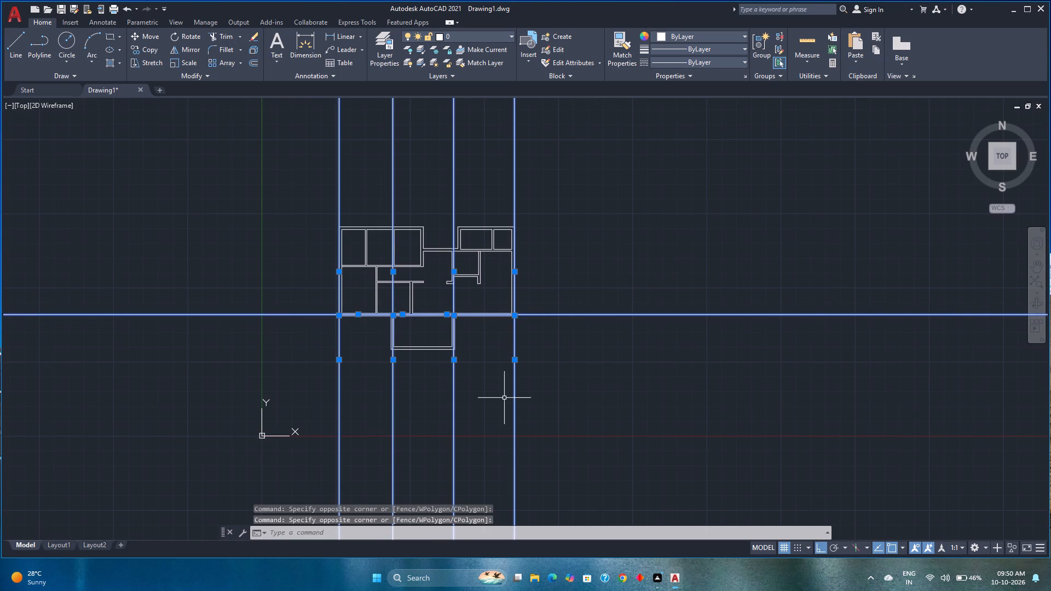
key(Delete)
Ungroup the scaled floor plan.
click(627, 384)
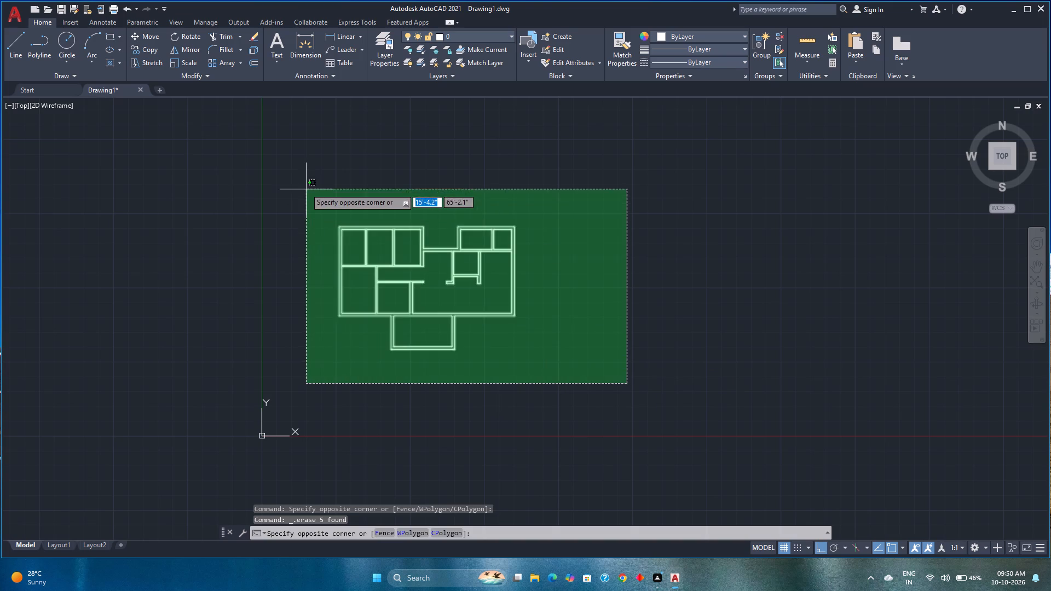
click(305, 188)
text(ung)
key(Return)
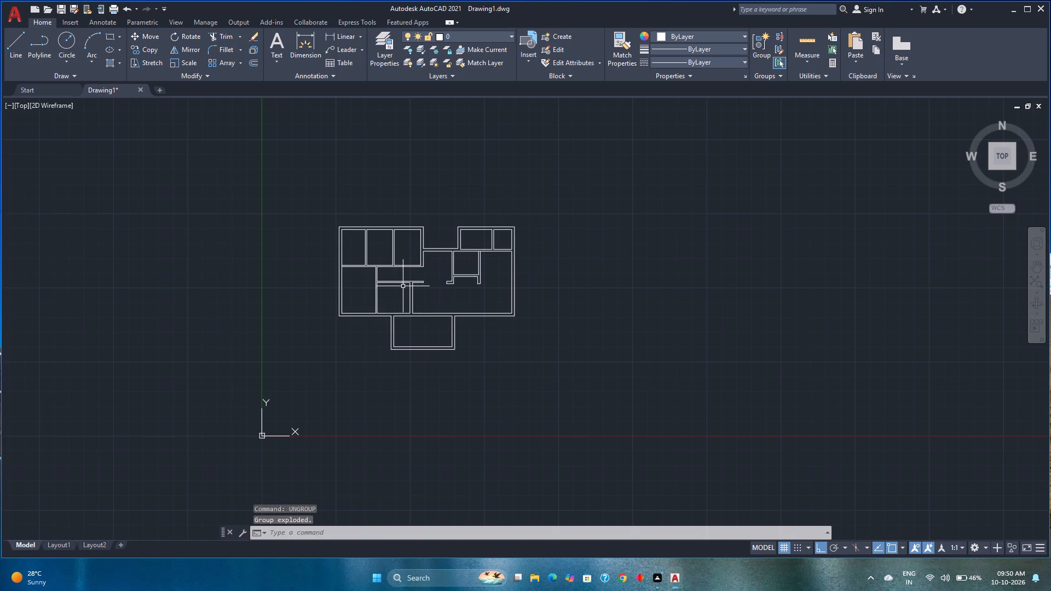
Trim the west outer wall's inner line where the east-west partition below the northwest rooms meets it, opening the wall junction.
scroll(434, 271, up, 2)
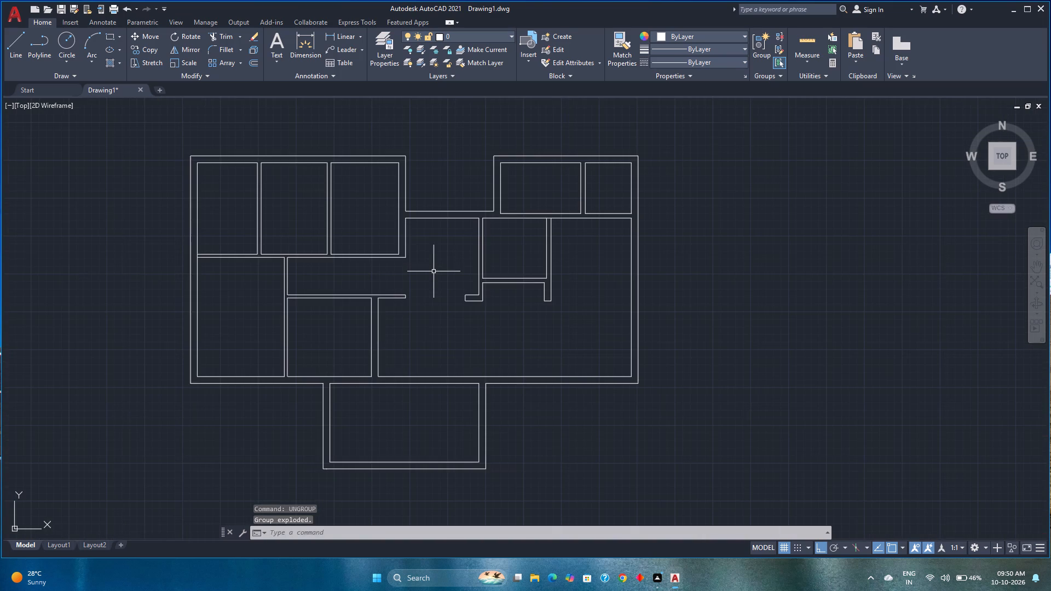
scroll(185, 253, up, 3)
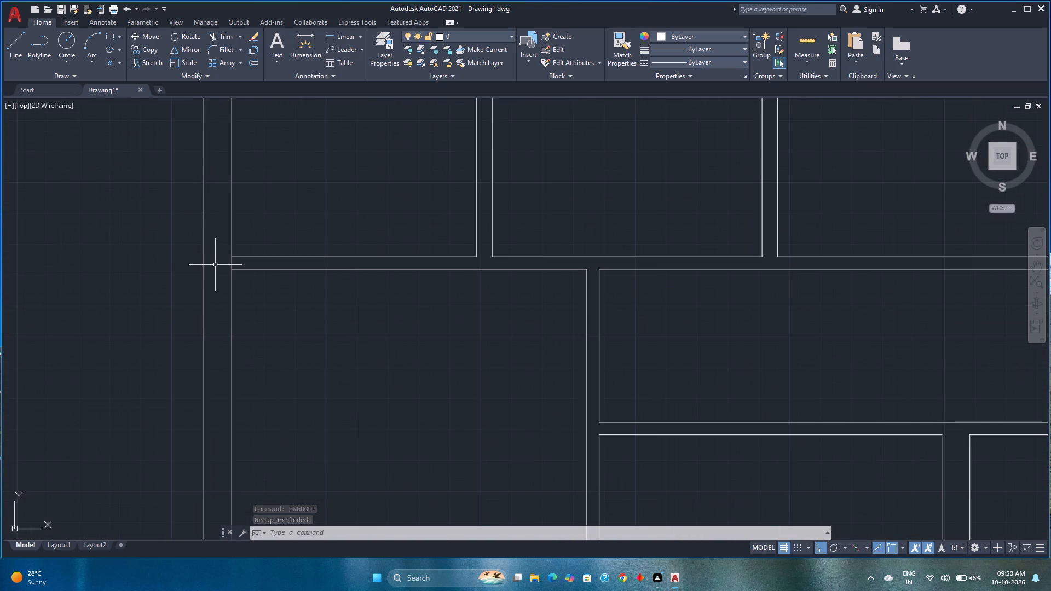
text(tr)
key(Return)
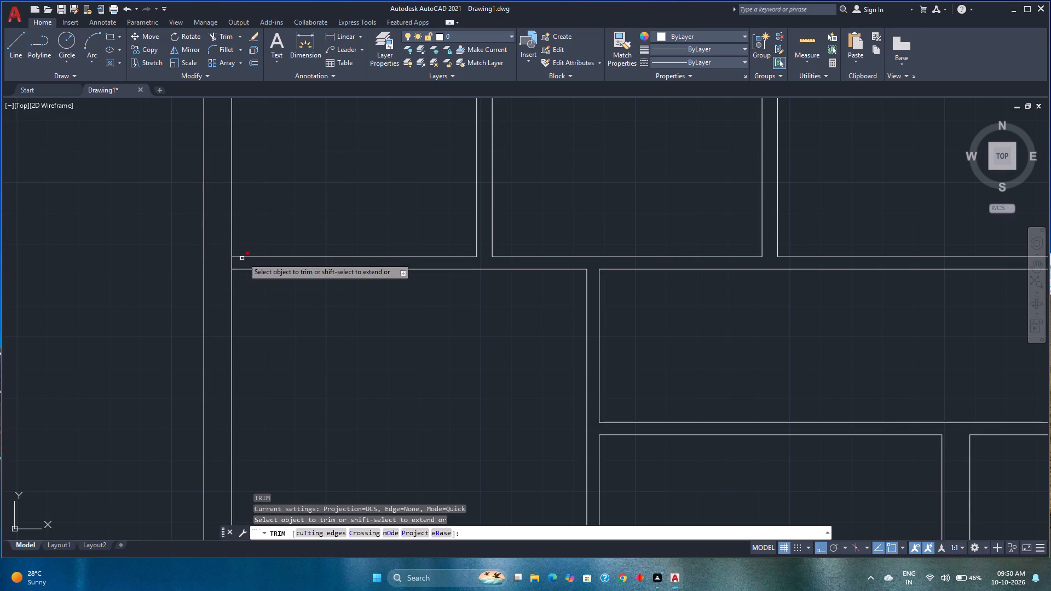
scroll(243, 257, up, 2)
click(236, 264)
click(206, 267)
scroll(206, 267, down, 4)
key(space)
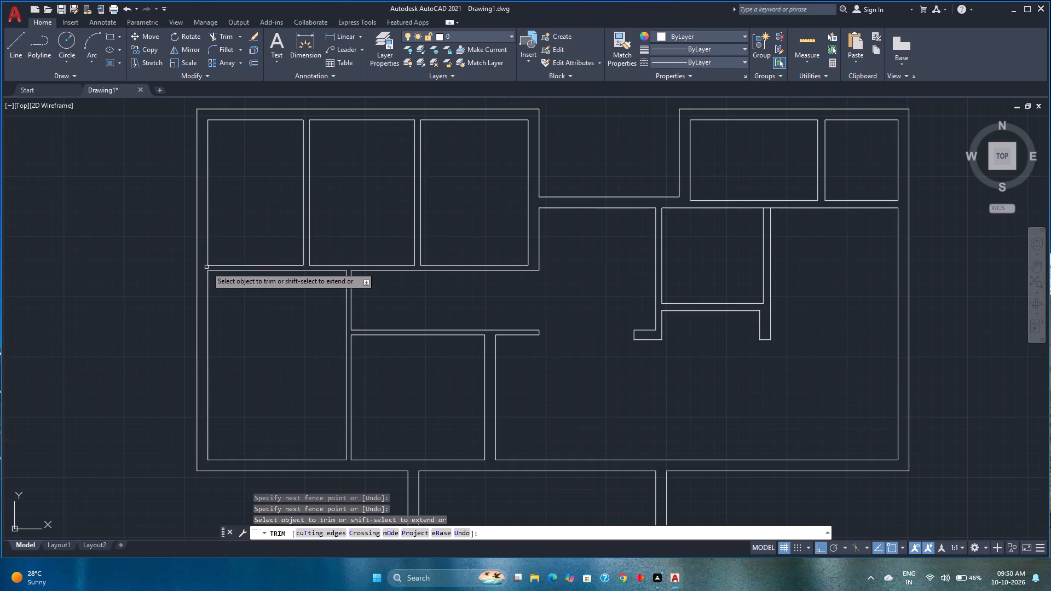
scroll(308, 298, down, 2)
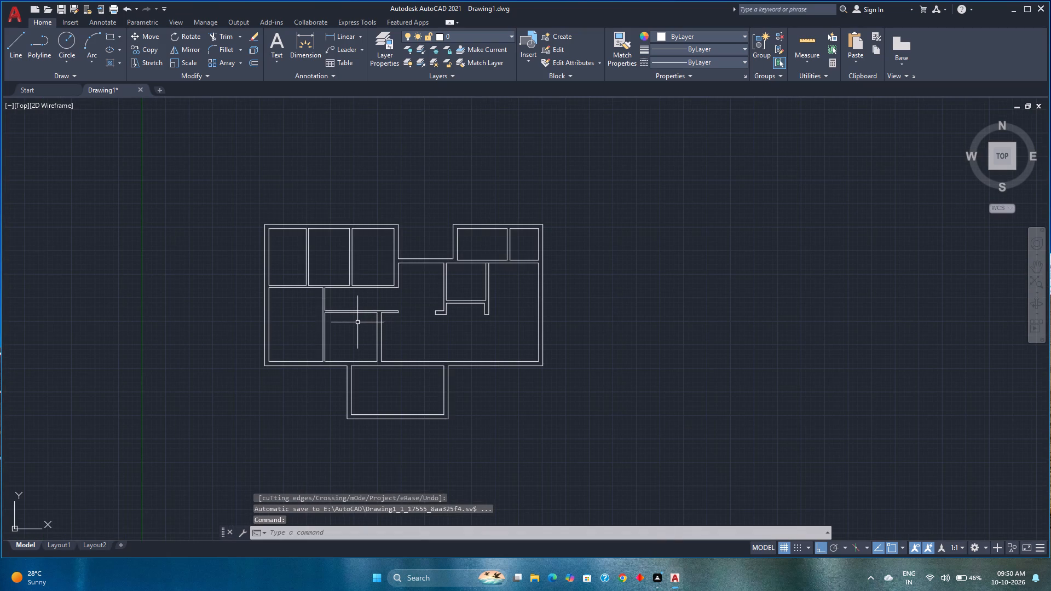
middle_drag(421, 332, 402, 302)
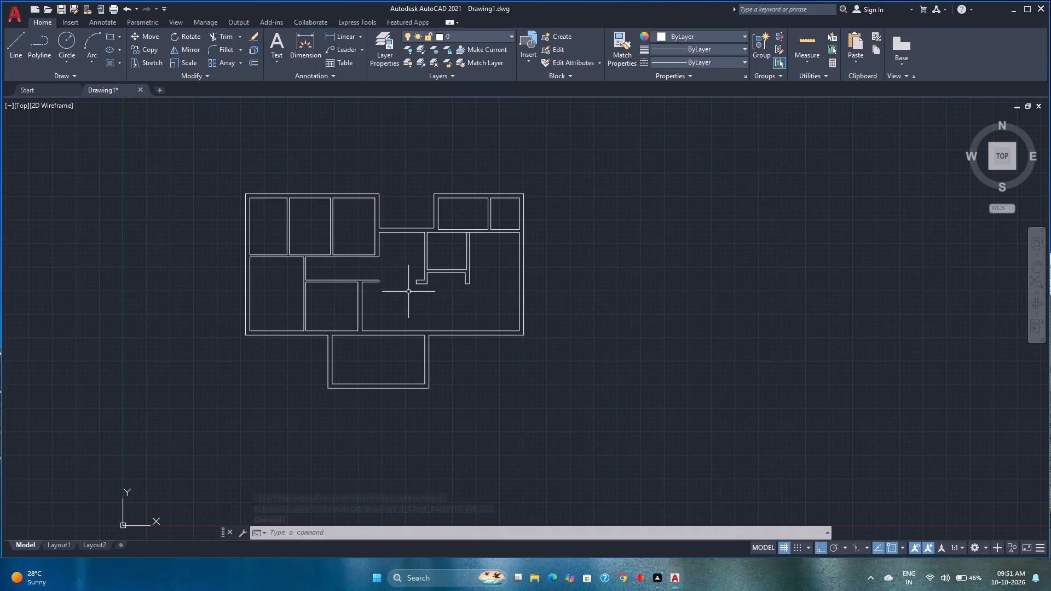
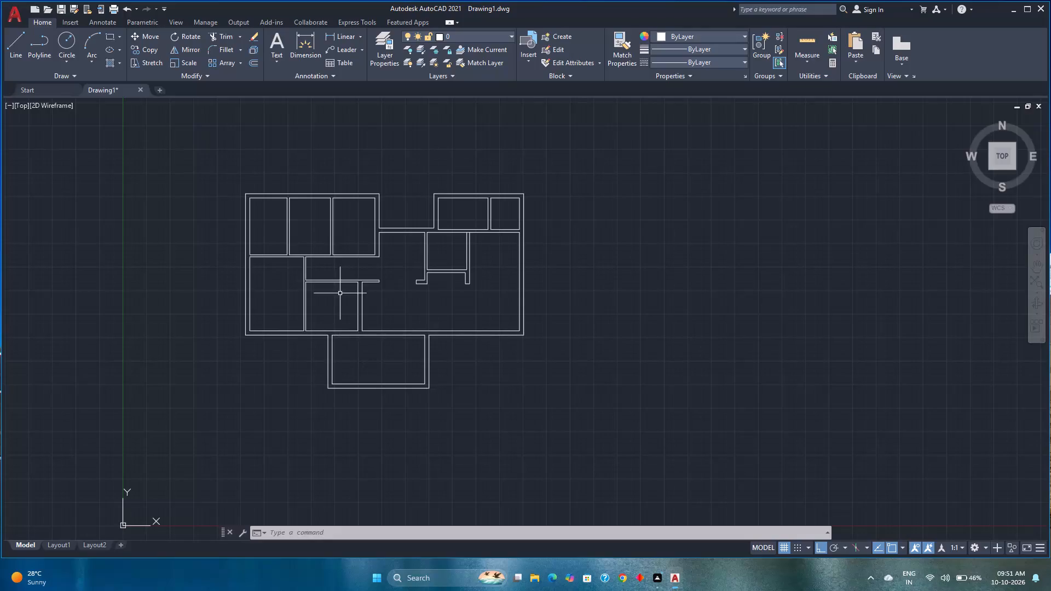
Examine the floor plan's room layout and wall junctions across the whole drawing.
scroll(316, 276, up, 1)
middle_drag(316, 276, 391, 306)
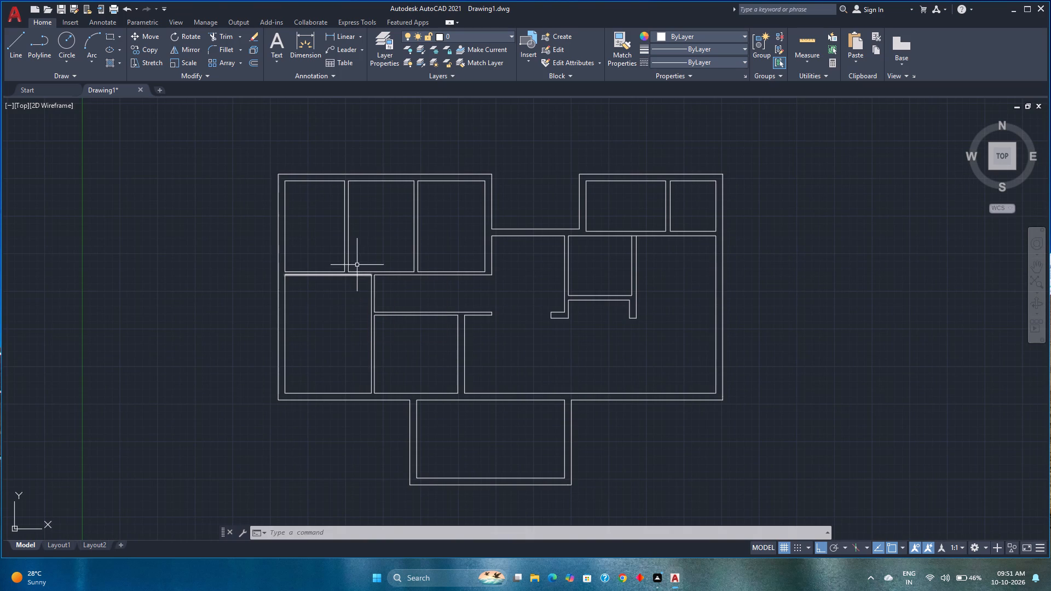
middle_drag(464, 346, 379, 331)
scroll(480, 322, up, 2)
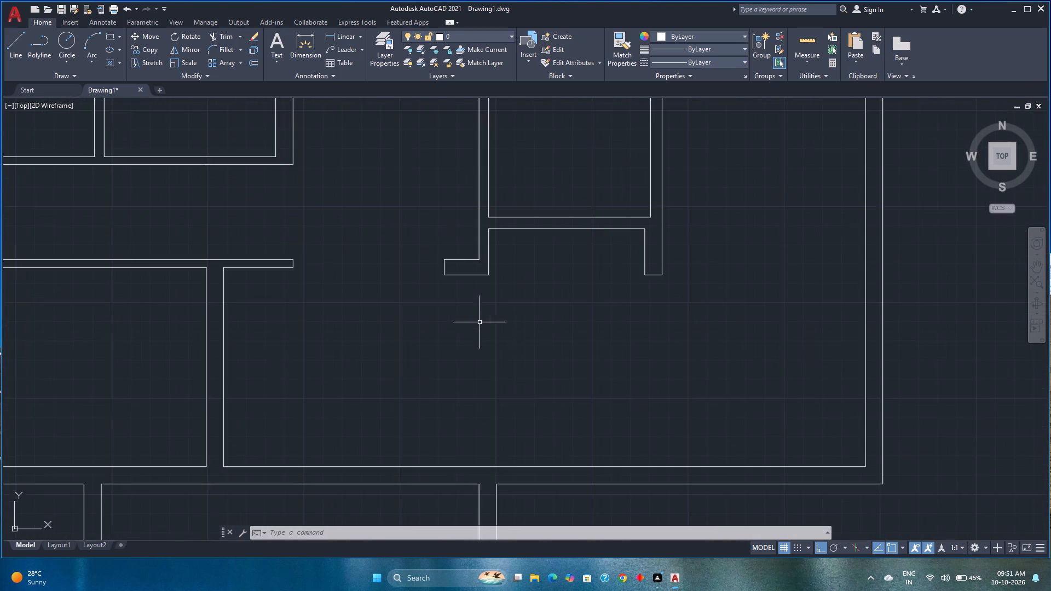
scroll(480, 322, down, 1)
scroll(480, 322, up, 1)
scroll(480, 322, down, 2)
scroll(480, 322, up, 2)
scroll(480, 322, down, 2)
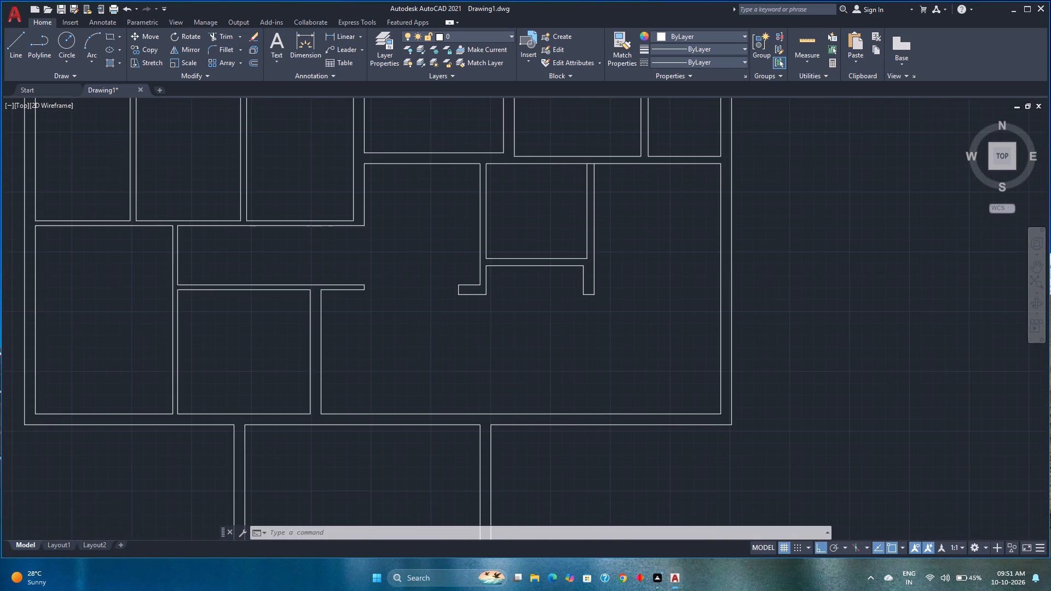
scroll(480, 322, up, 1)
scroll(480, 322, down, 2)
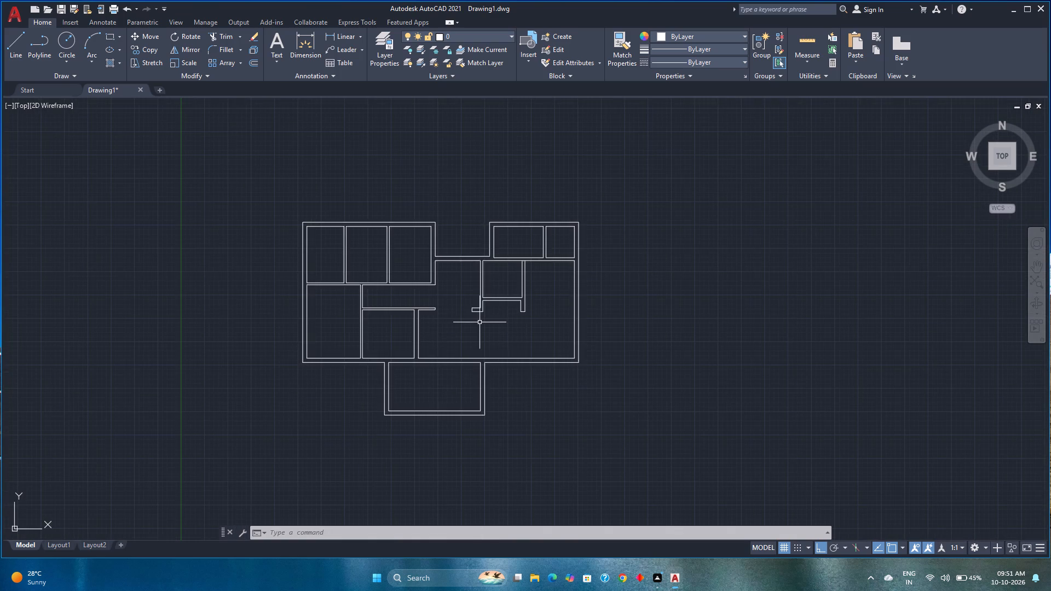
scroll(480, 322, up, 3)
scroll(480, 322, down, 2)
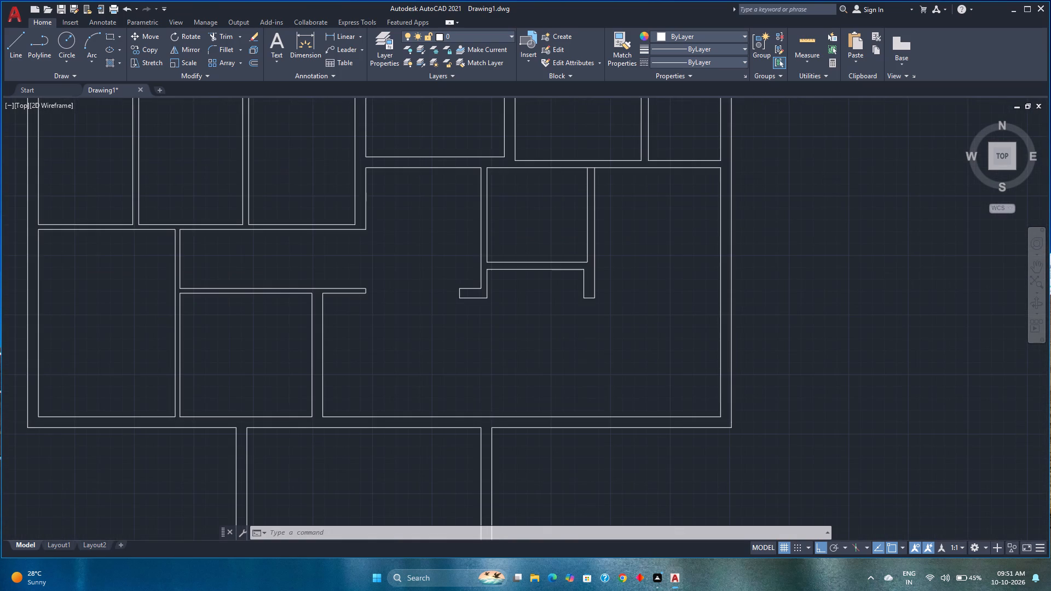
scroll(480, 322, up, 1)
scroll(480, 322, down, 1)
middle_drag(480, 322, 475, 337)
scroll(490, 331, up, 1)
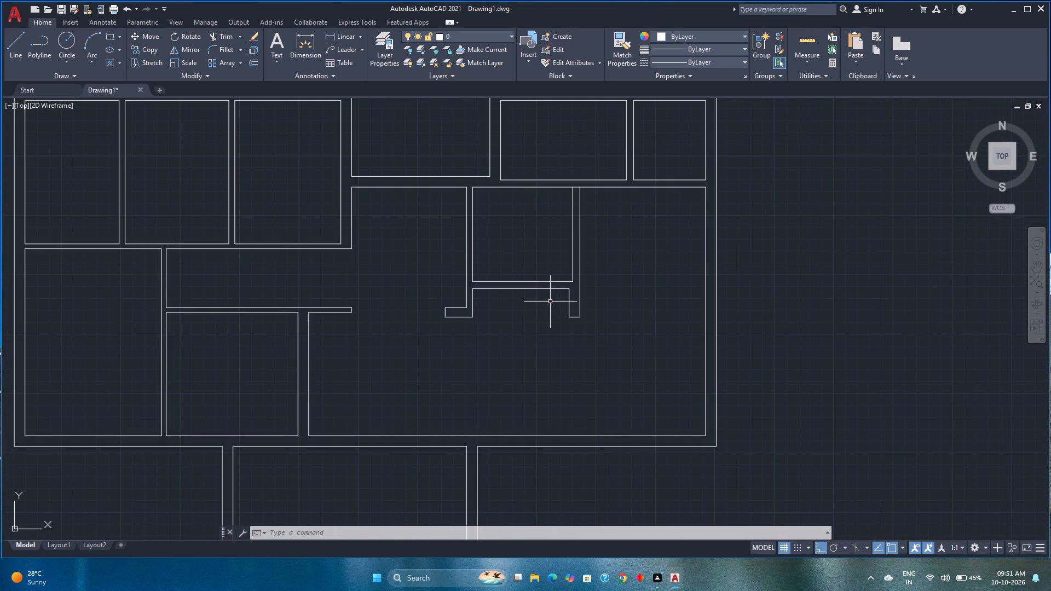
middle_drag(386, 269, 420, 399)
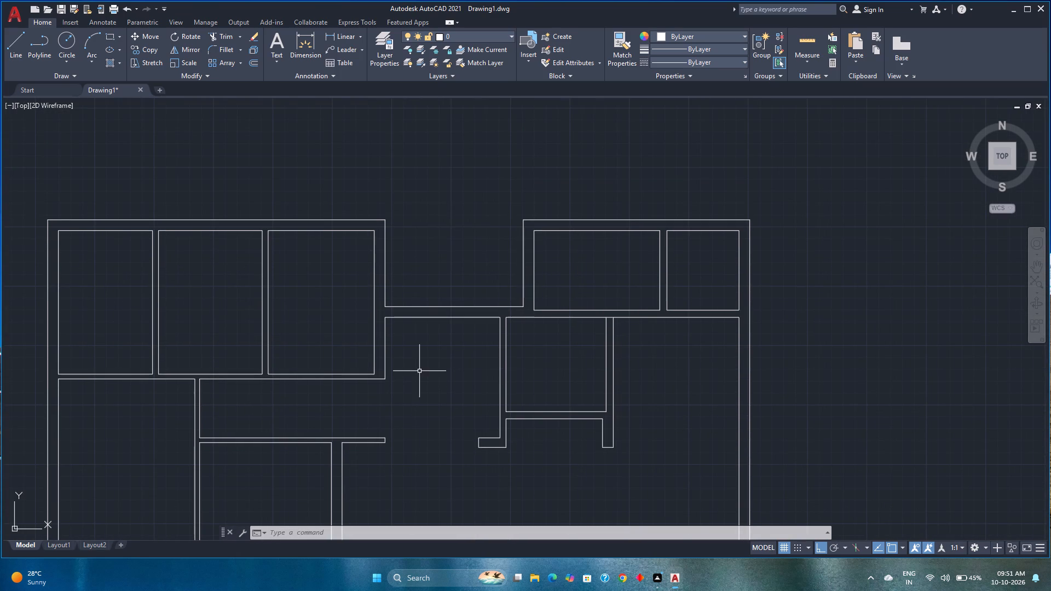
scroll(422, 368, down, 1)
middle_drag(422, 368, 425, 286)
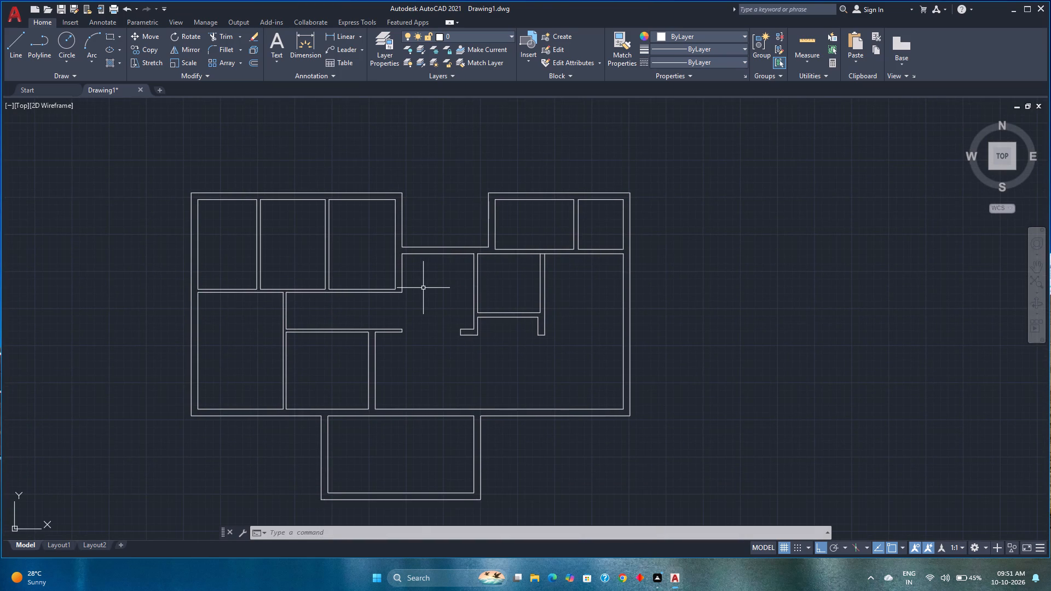
scroll(423, 288, up, 1)
scroll(423, 288, down, 2)
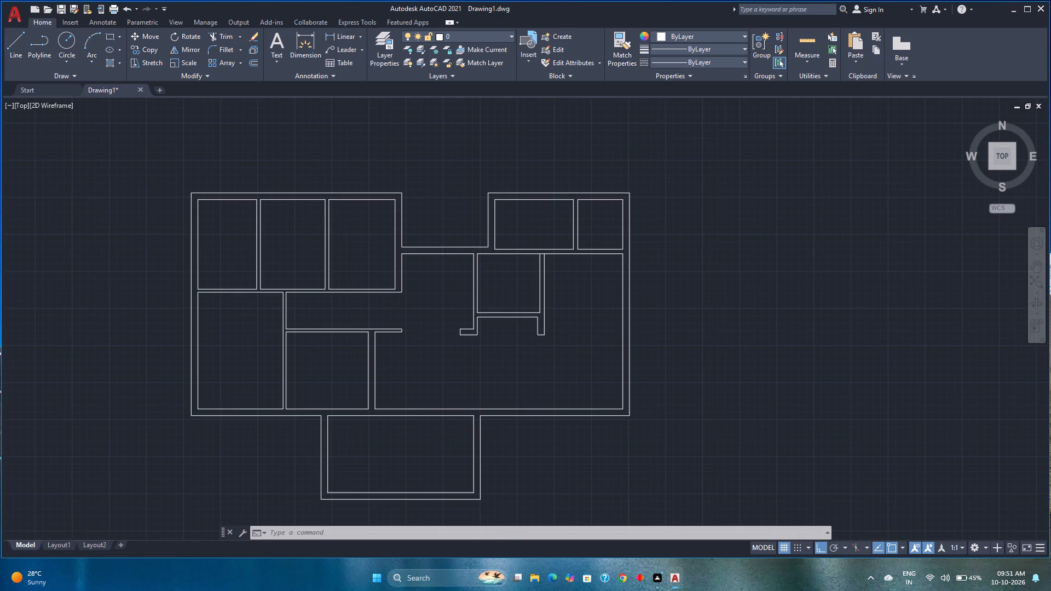
scroll(423, 288, up, 1)
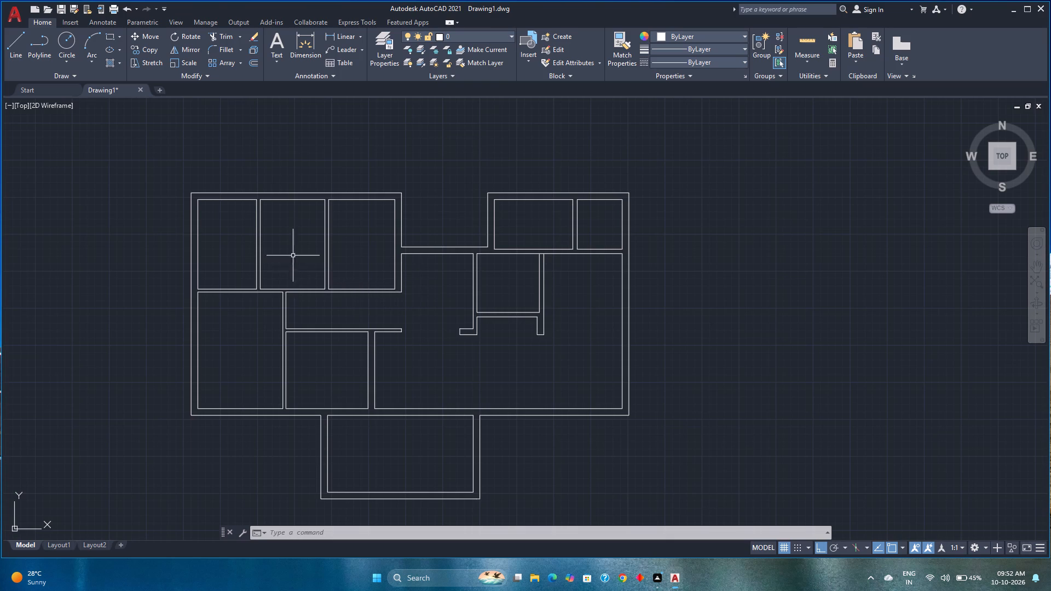
Draw a short line across the wall below the upper-left room, starting at that room's lower-right inner corner.
scroll(293, 256, up, 2)
middle_drag(241, 299, 413, 264)
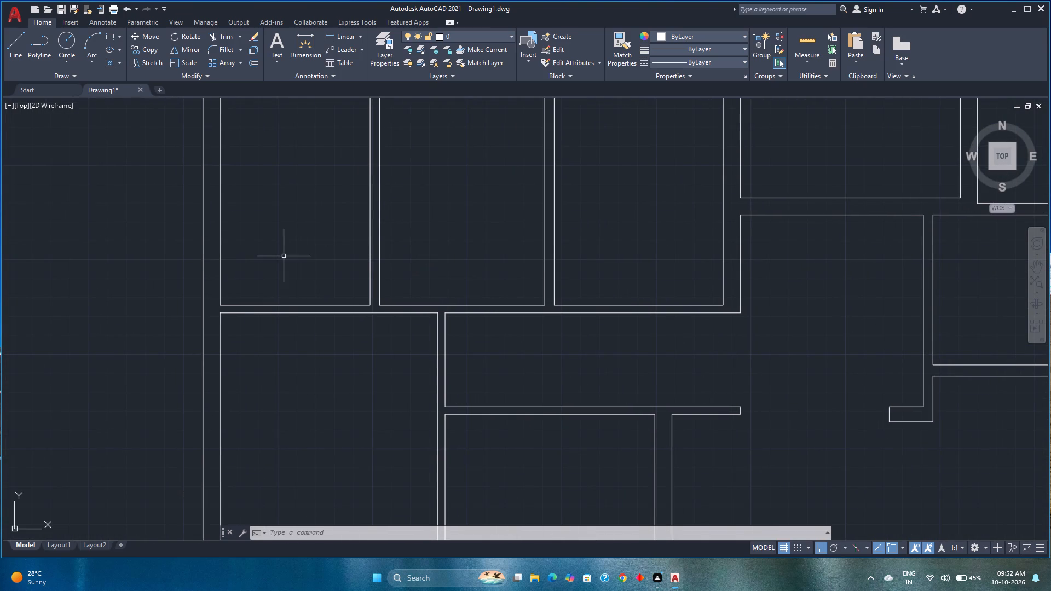
scroll(292, 259, up, 1)
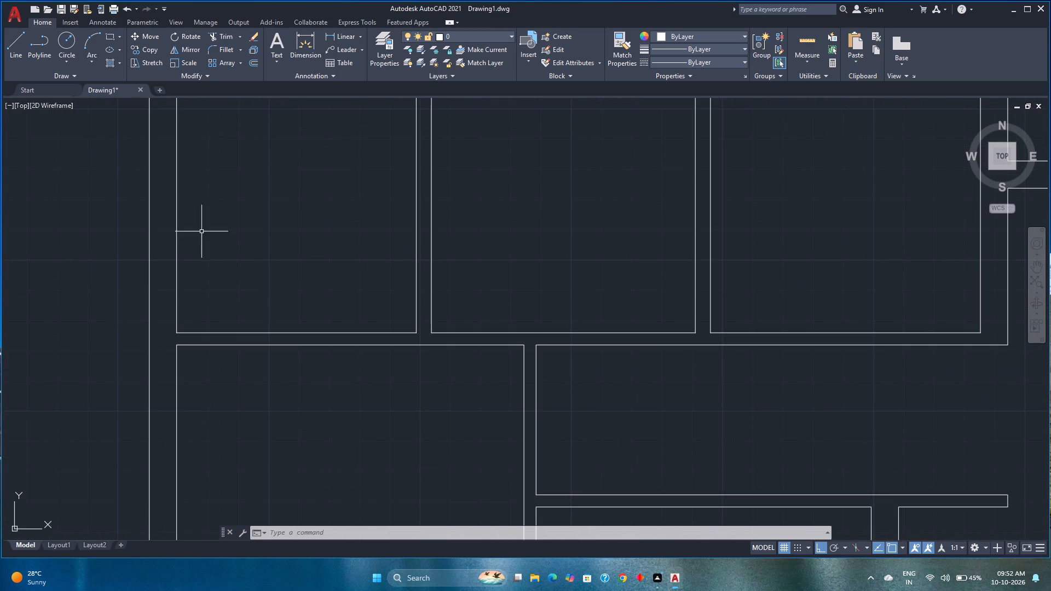
click(11, 39)
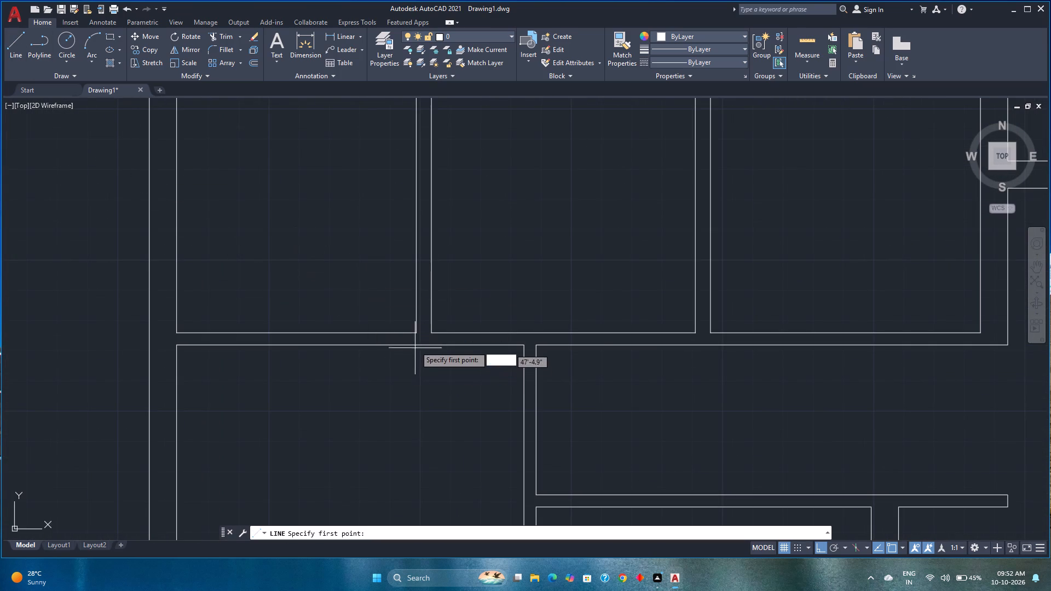
scroll(415, 344, up, 2)
click(415, 318)
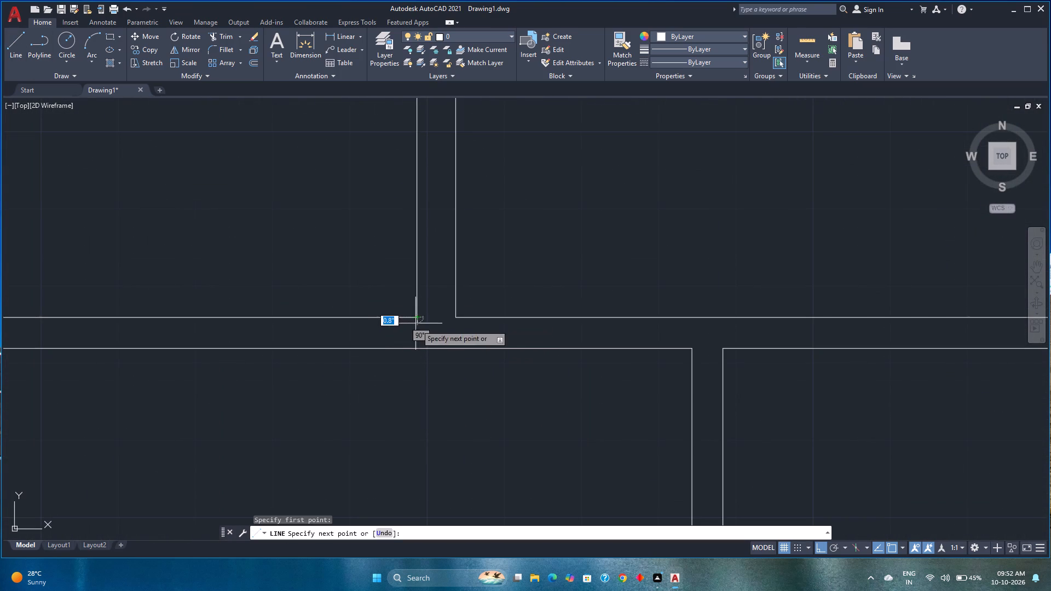
click(421, 349)
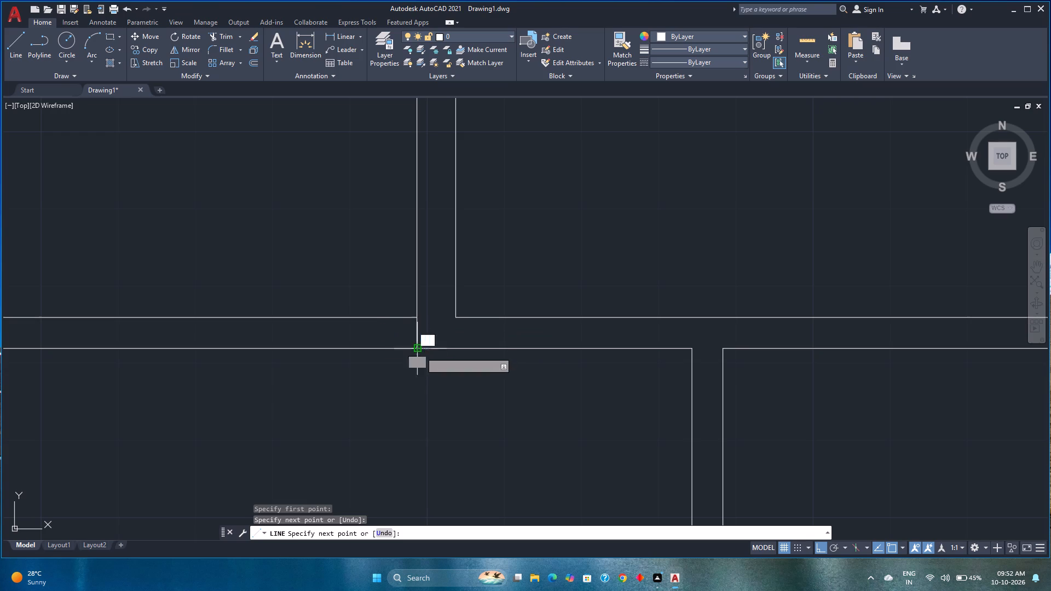
key(Escape)
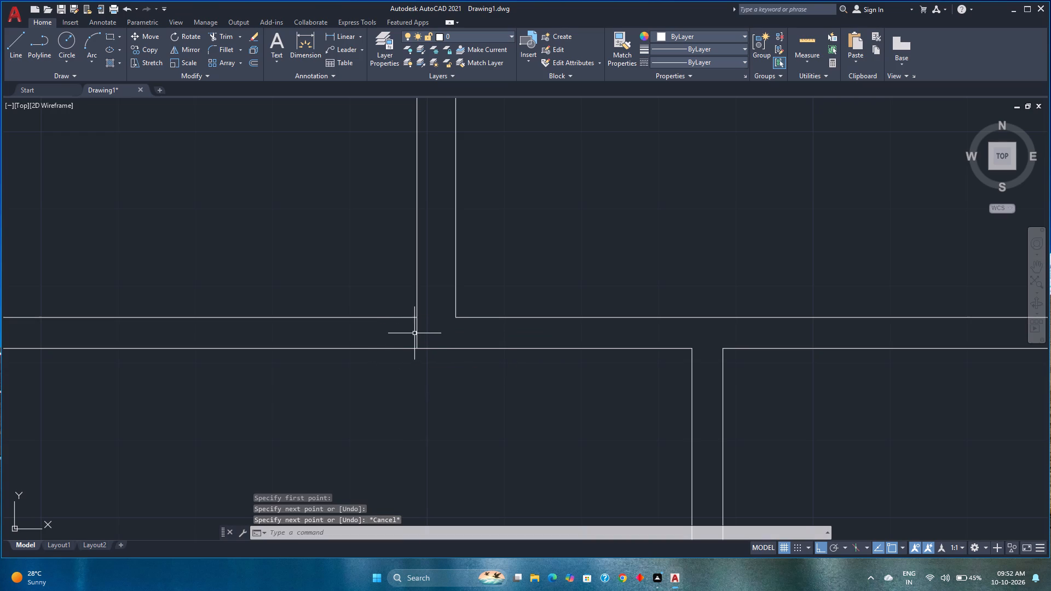
Move the short cross-wall line 1' to the left along the wall, away from the room's corner.
click(415, 333)
key(m)
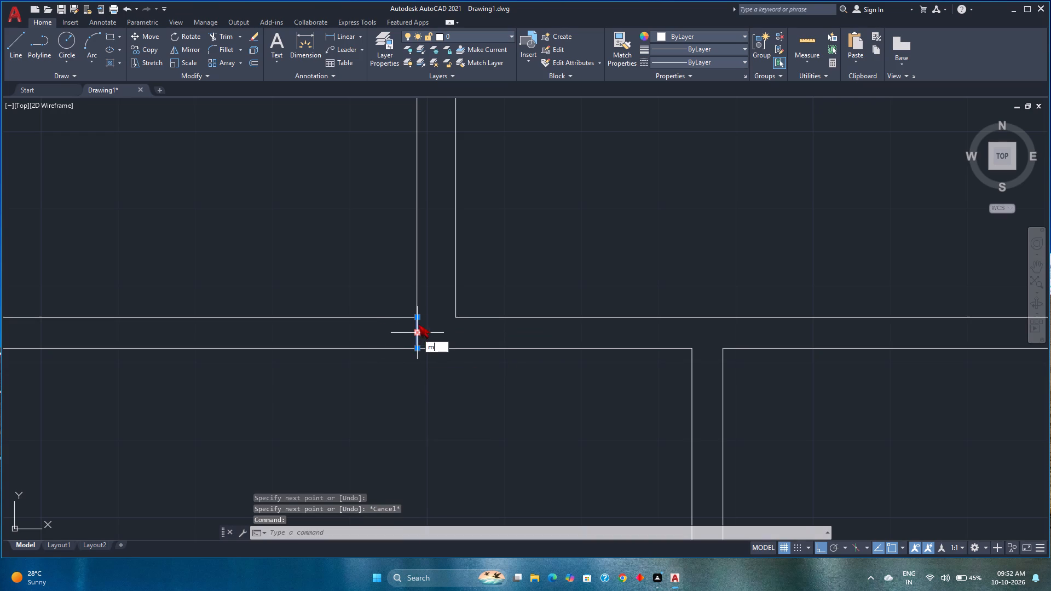
key(Return)
click(418, 317)
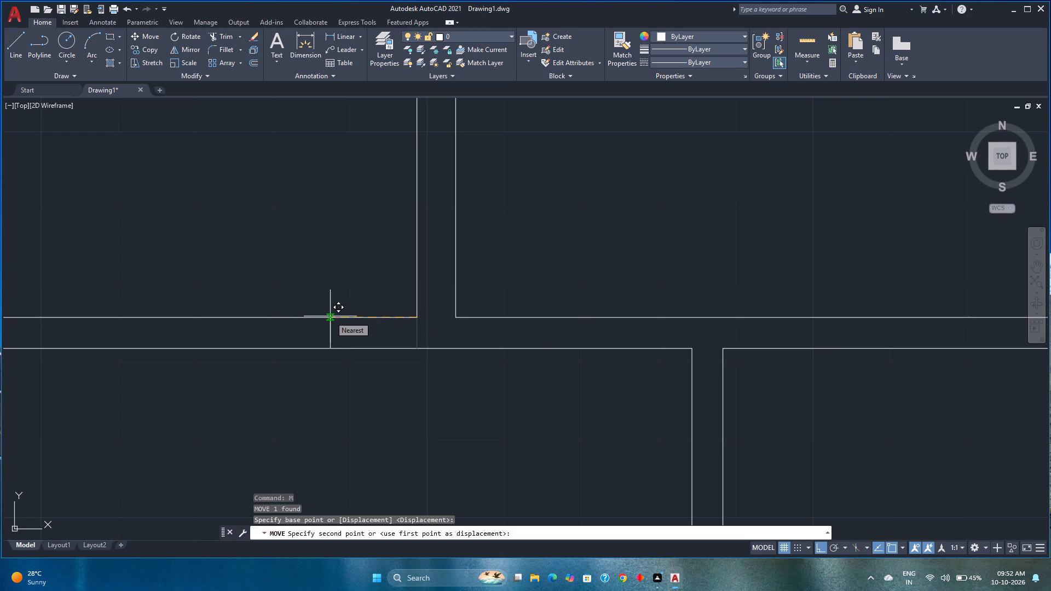
text(1')
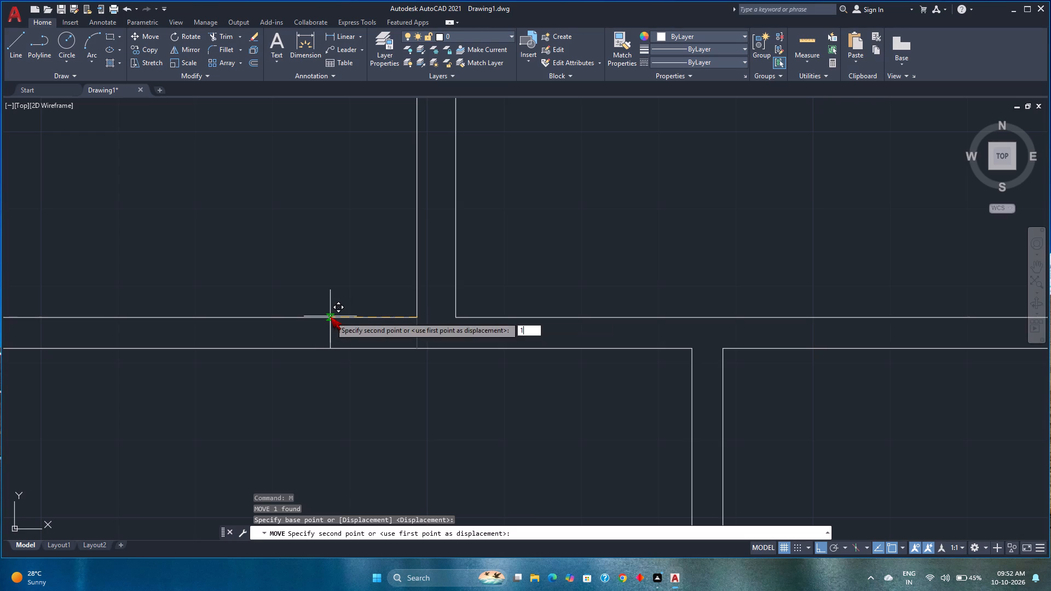
key(Return)
Offset the cross-wall line 2'6" to the left to mark the other side of the door opening.
scroll(334, 322, down, 2)
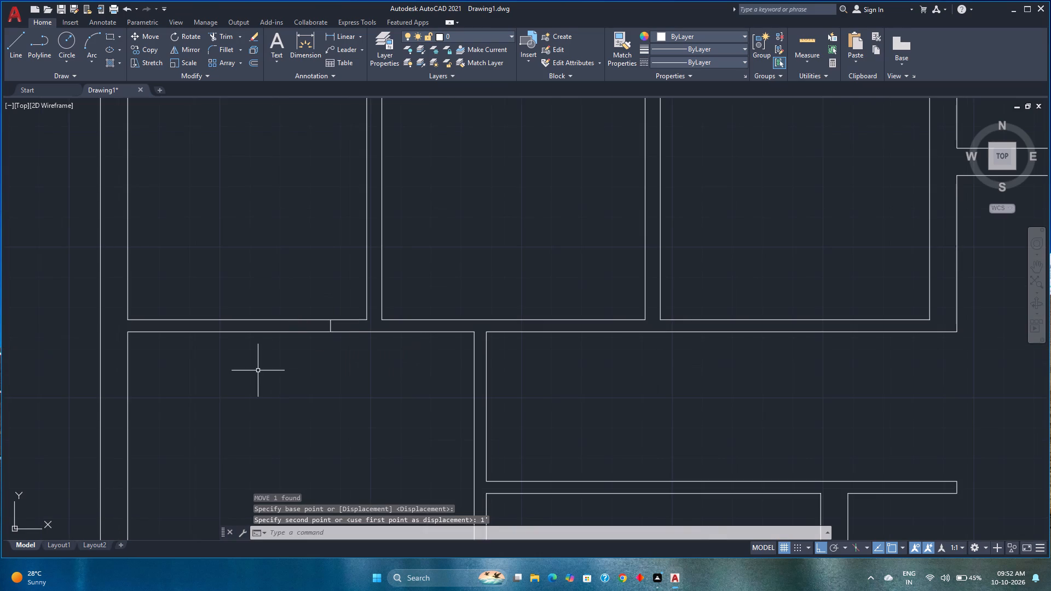
middle_drag(258, 370, 274, 399)
scroll(274, 399, down, 1)
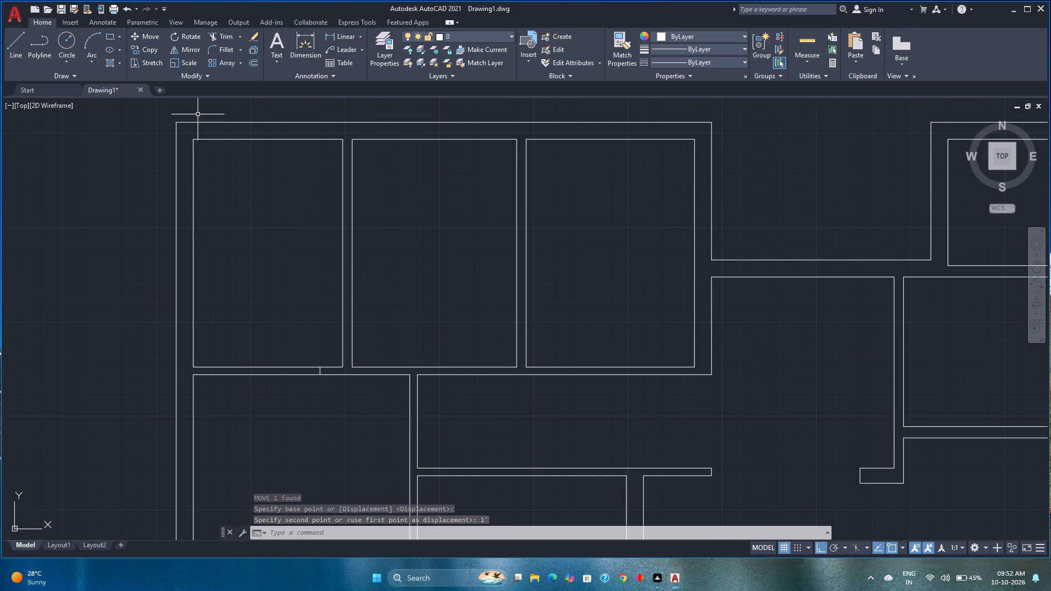
click(258, 65)
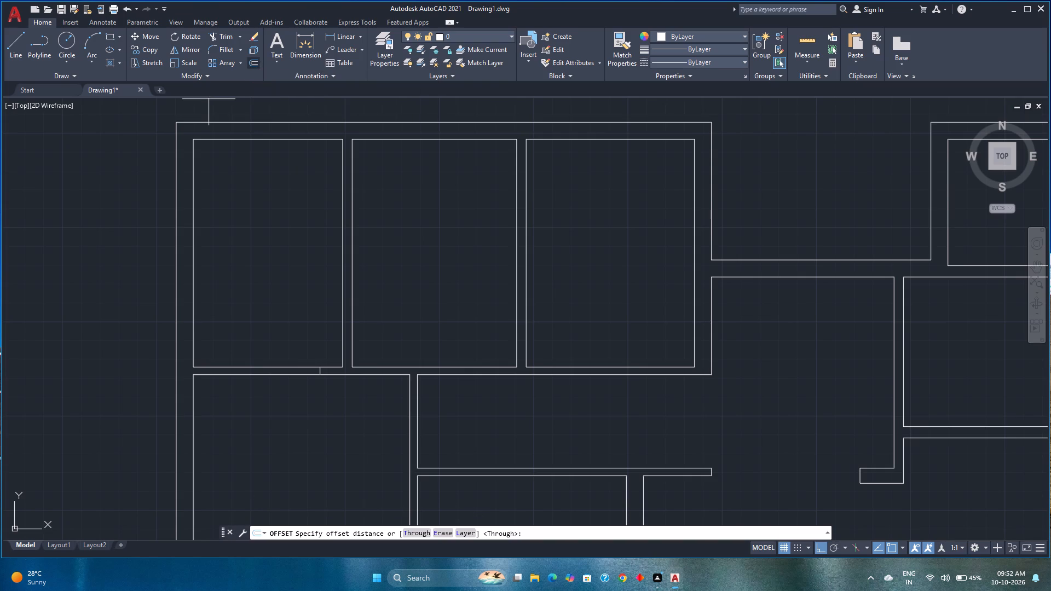
text(2'6")
key(Return)
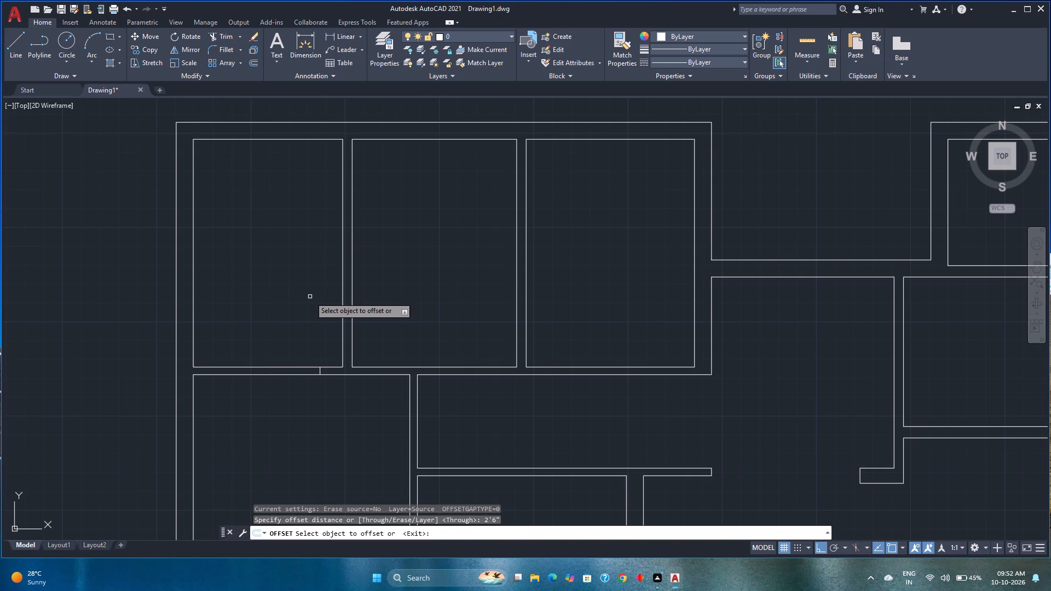
scroll(286, 380, up, 2)
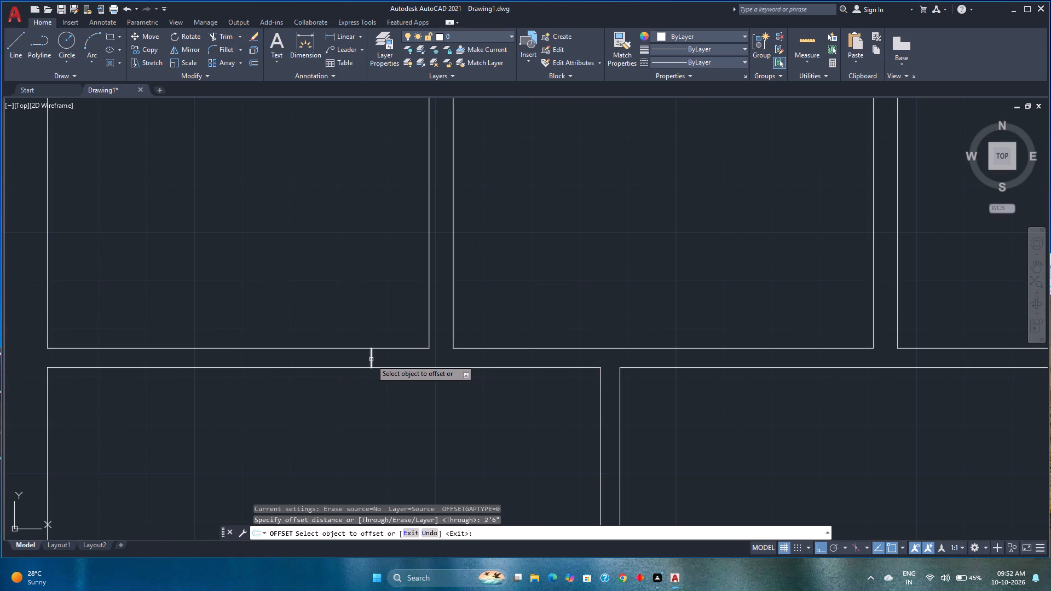
click(371, 360)
click(252, 359)
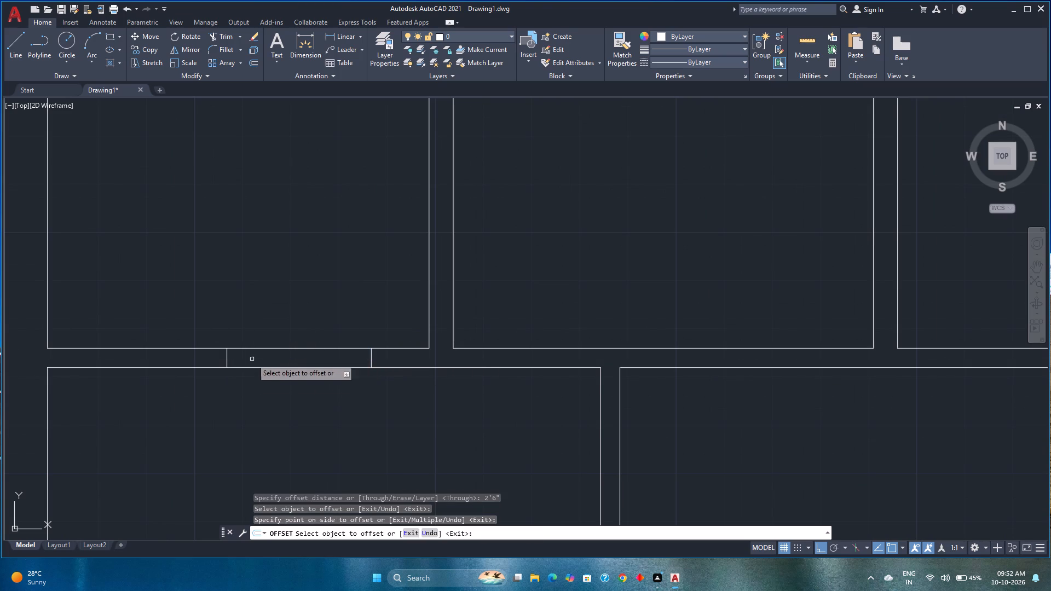
key(space)
Copy both door-opening lines from the right line's top endpoint to the lower-right inner corner of the second upper room.
click(384, 357)
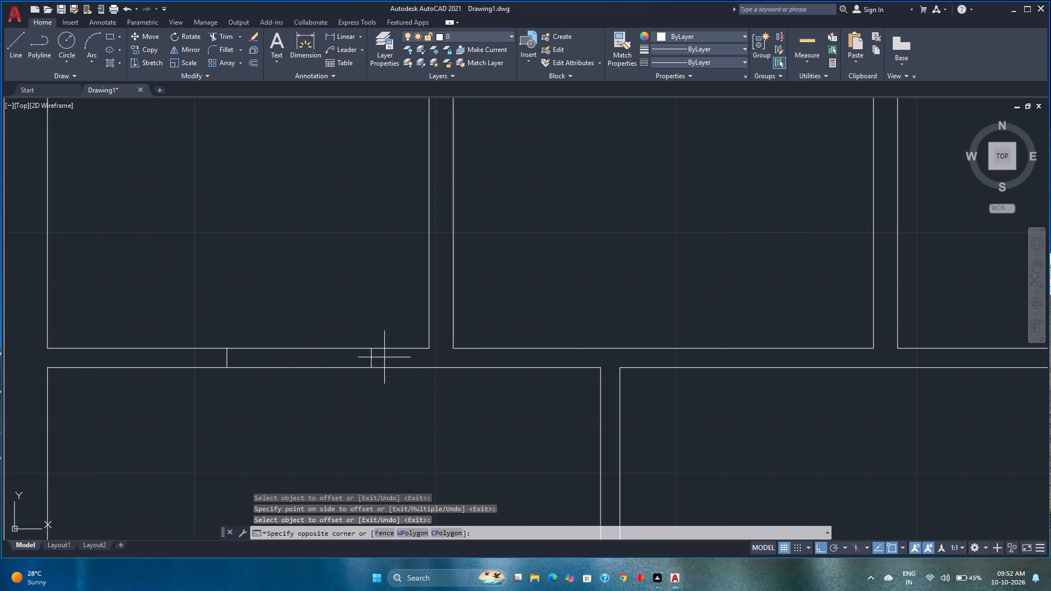
click(212, 356)
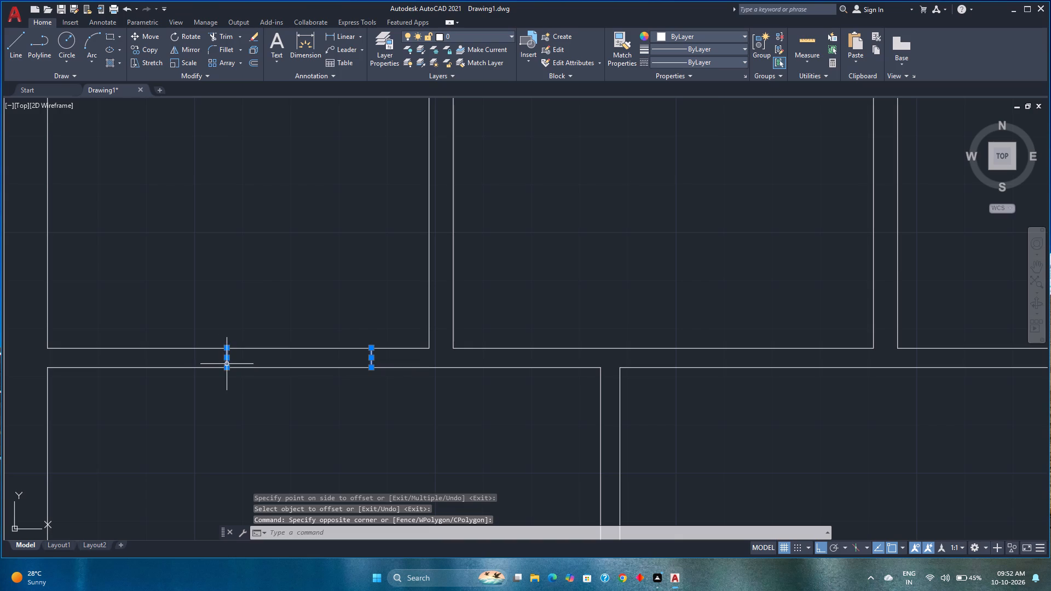
click(132, 44)
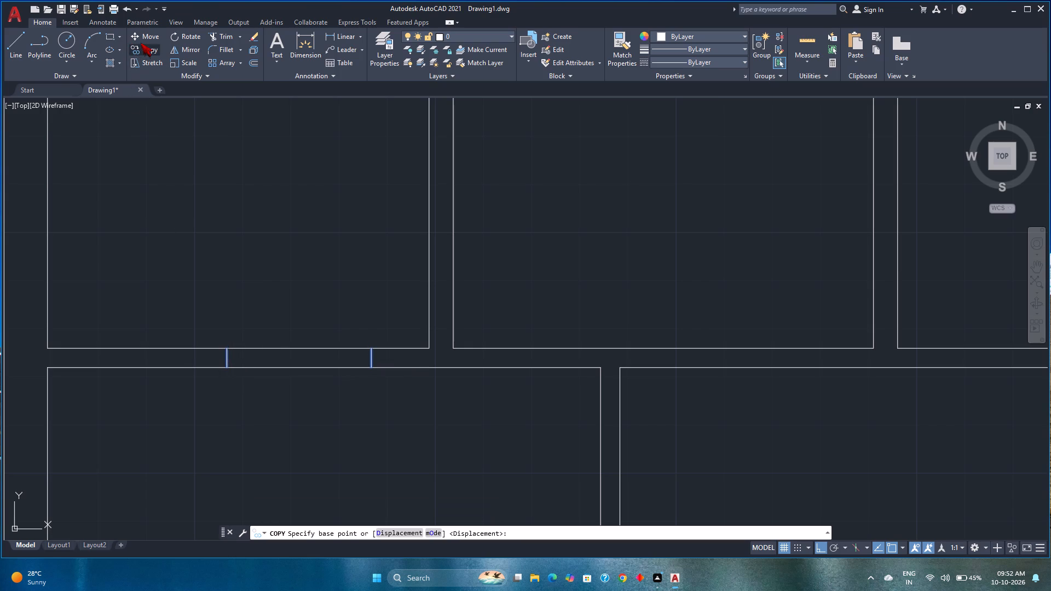
click(371, 349)
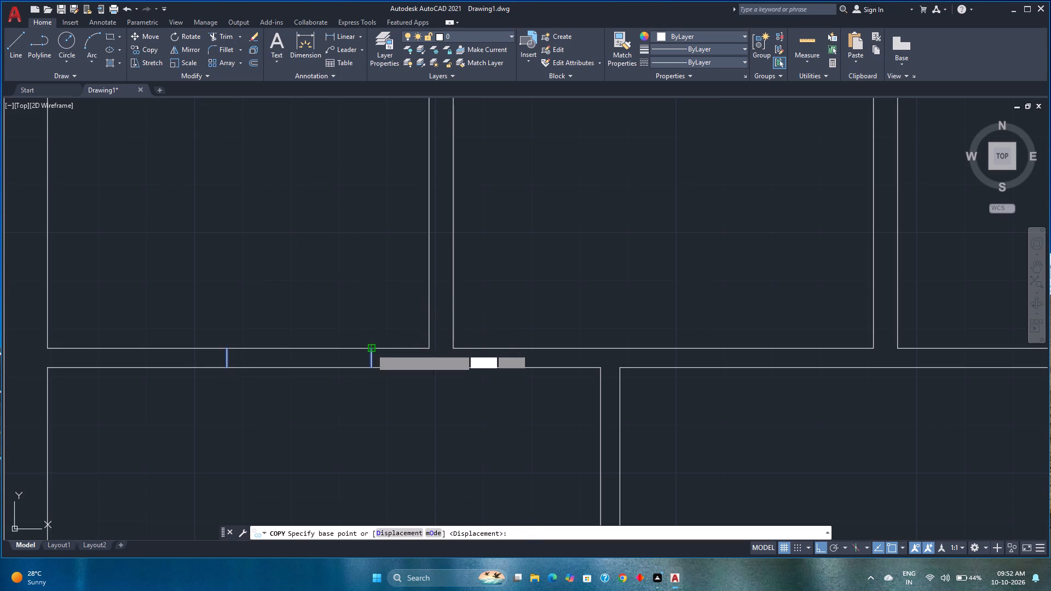
middle_drag(745, 349, 429, 347)
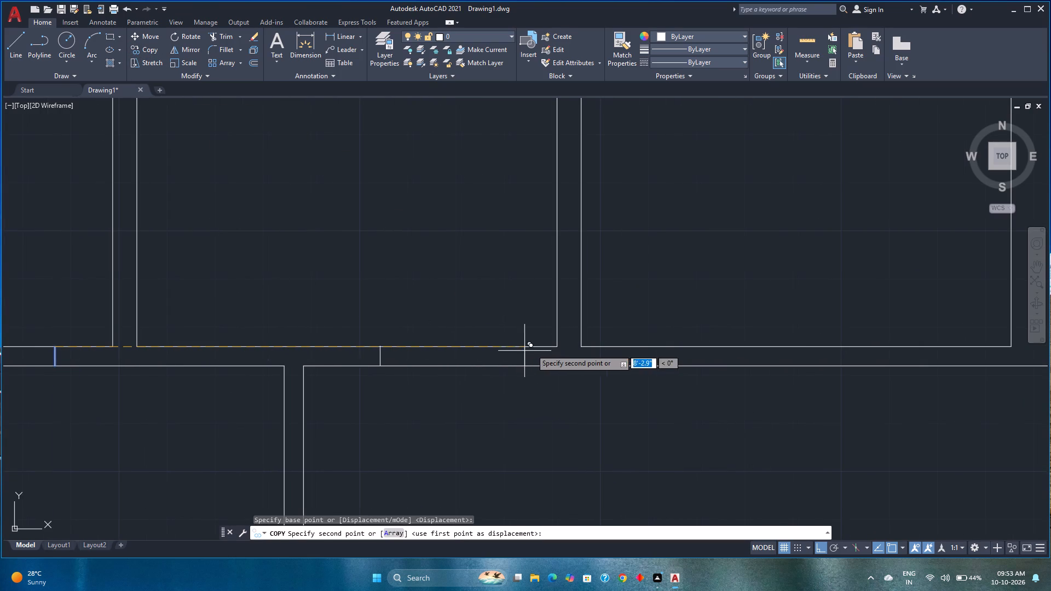
click(555, 347)
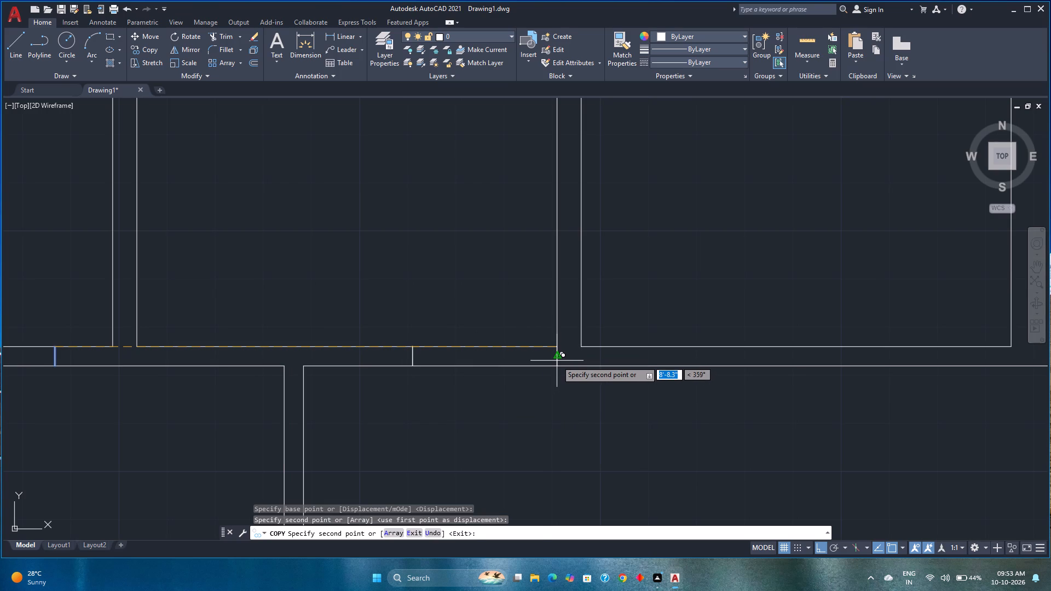
key(Escape)
Move the second upper room's two door-opening lines 3" to the left along the wall, away from the room's corner.
click(564, 356)
click(409, 354)
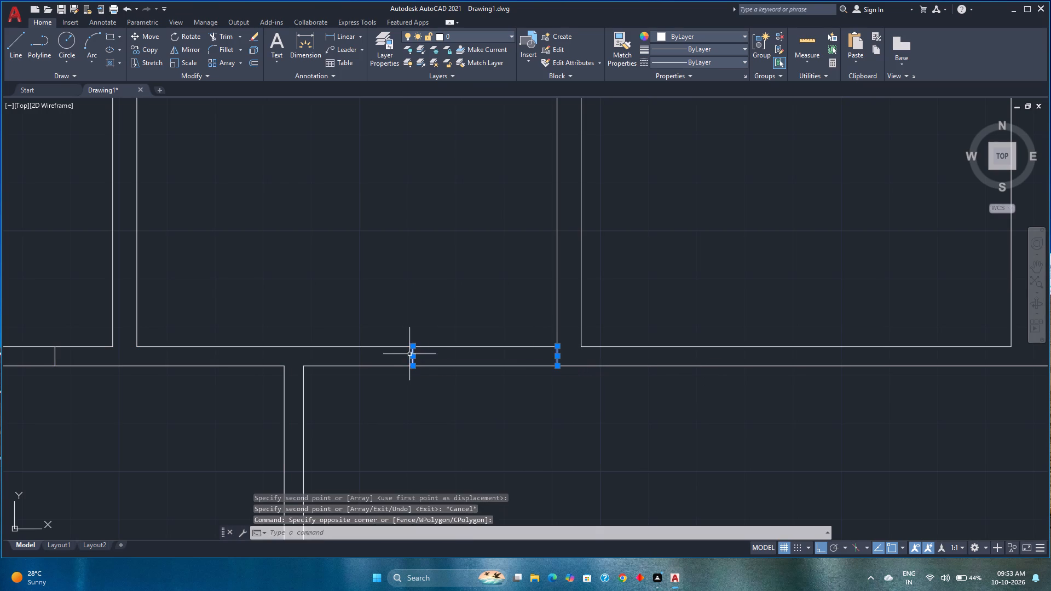
key(m)
key(Return)
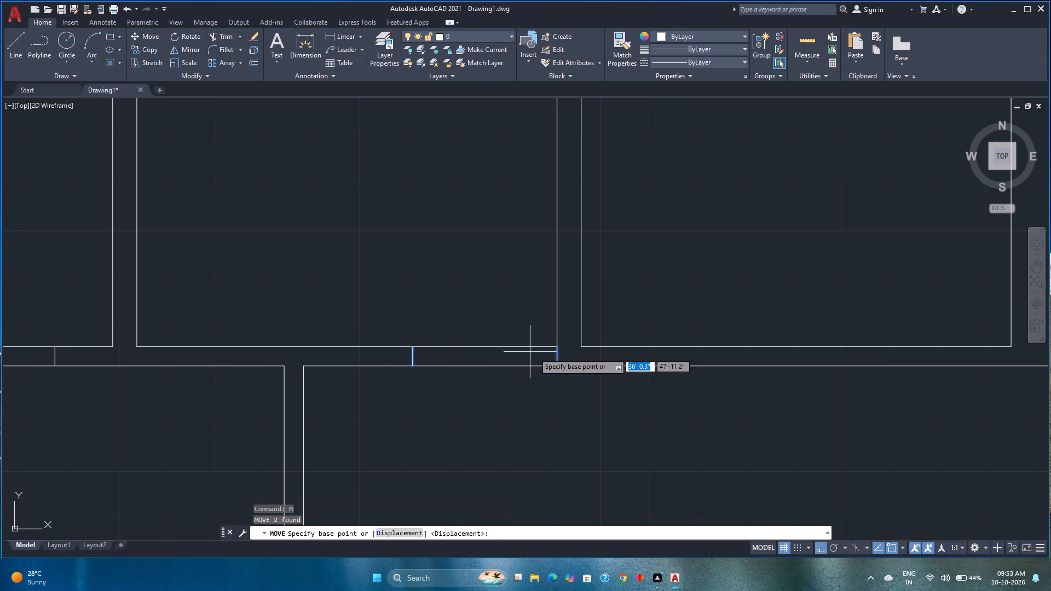
click(558, 348)
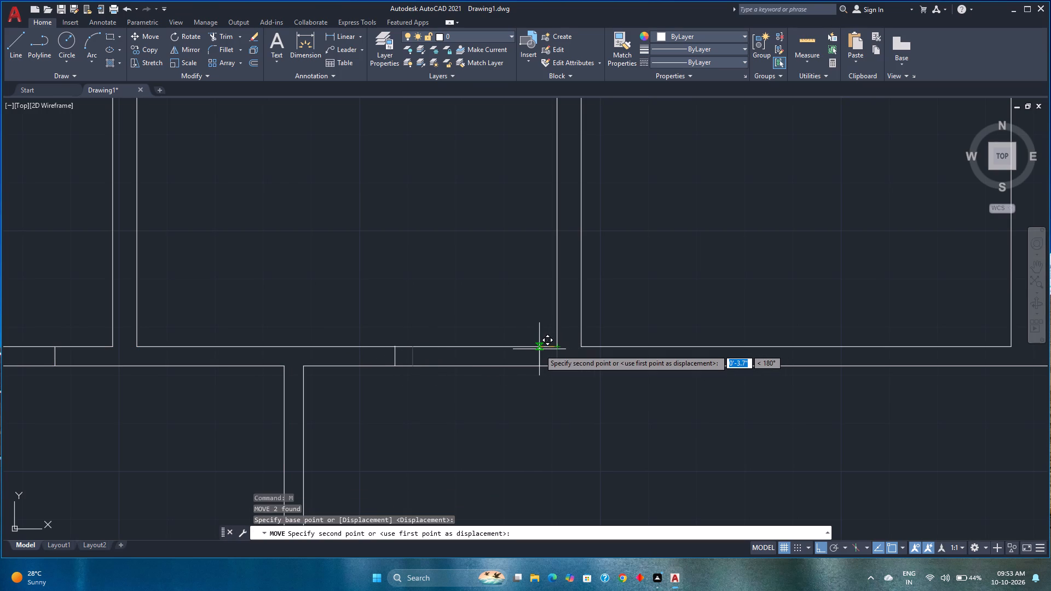
key(3)
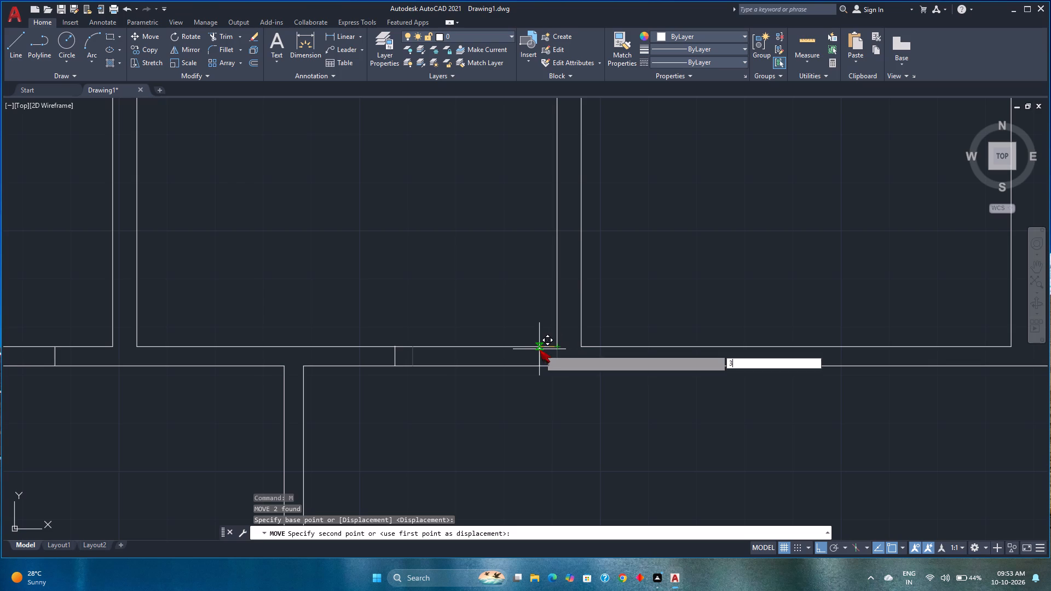
key(Return)
Mirror the two door-opening lines into the third upper room about the vertical centre of the partition wall, keeping the originals.
middle_drag(499, 405, 391, 414)
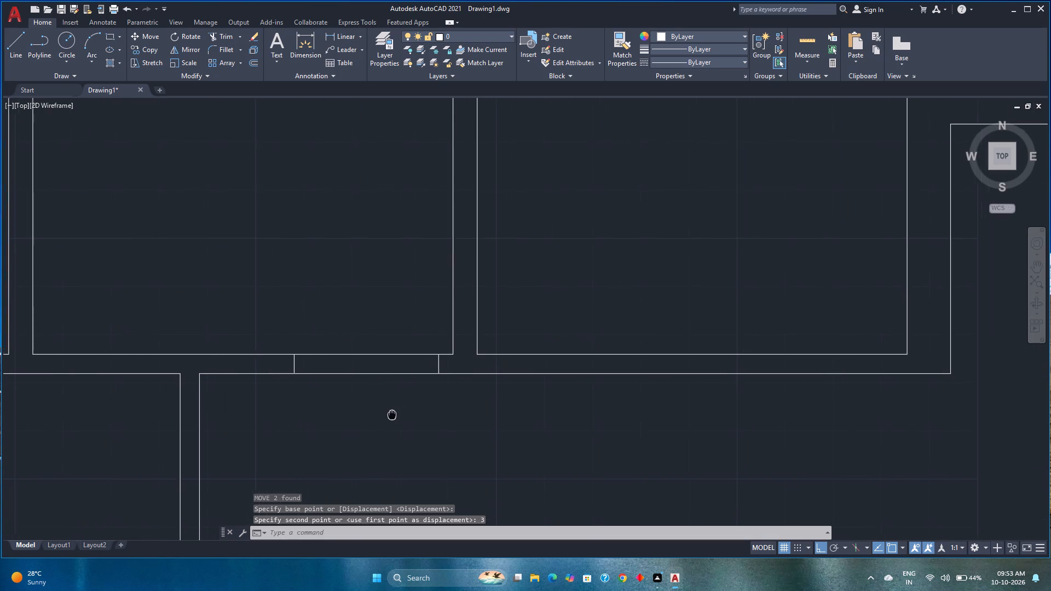
middle_drag(391, 414, 391, 414)
scroll(392, 407, up, 2)
click(528, 302)
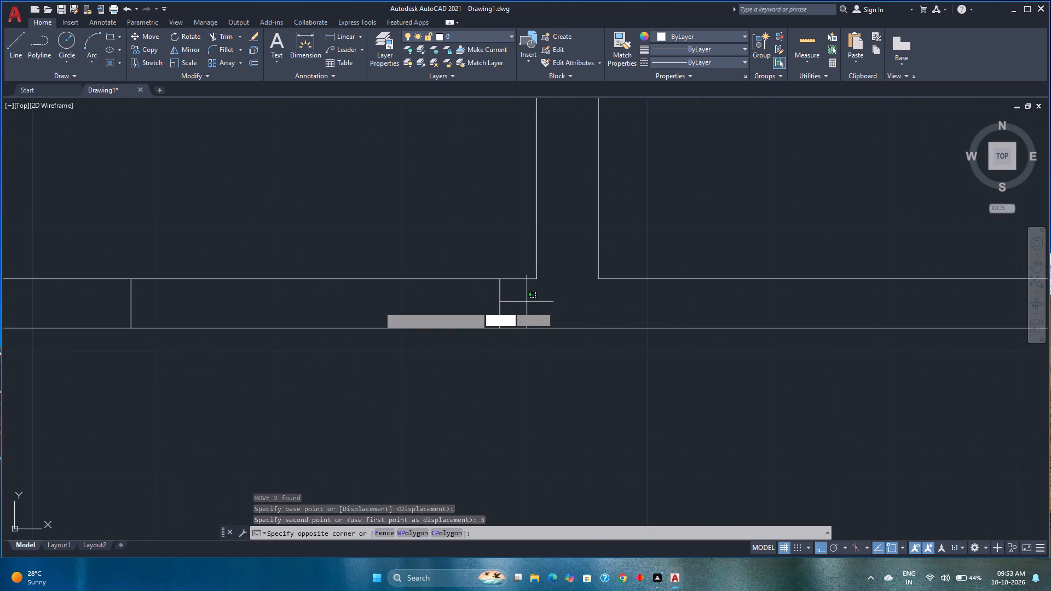
click(62, 304)
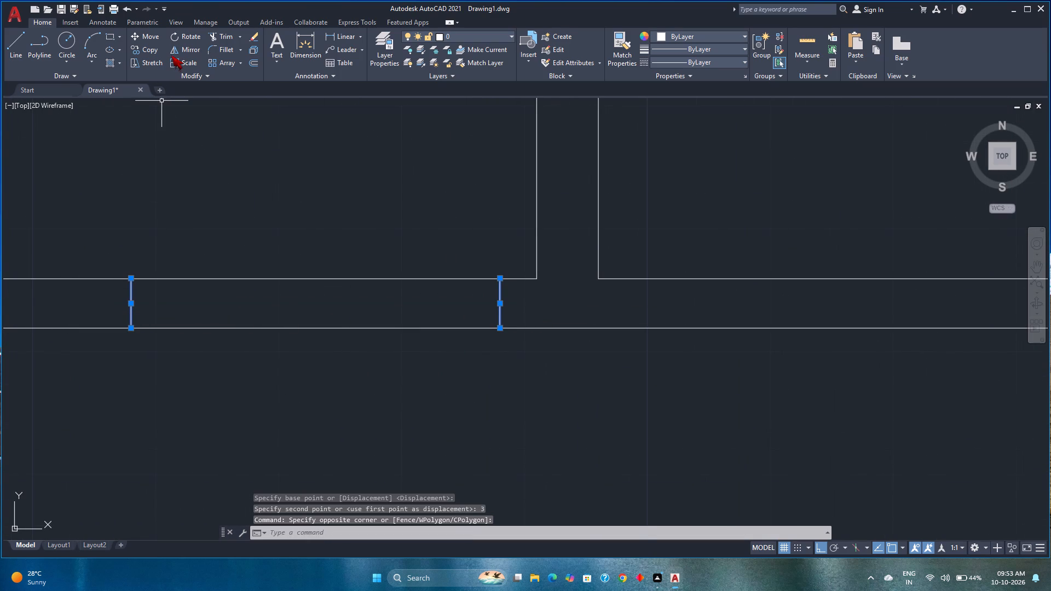
click(172, 55)
key(m)
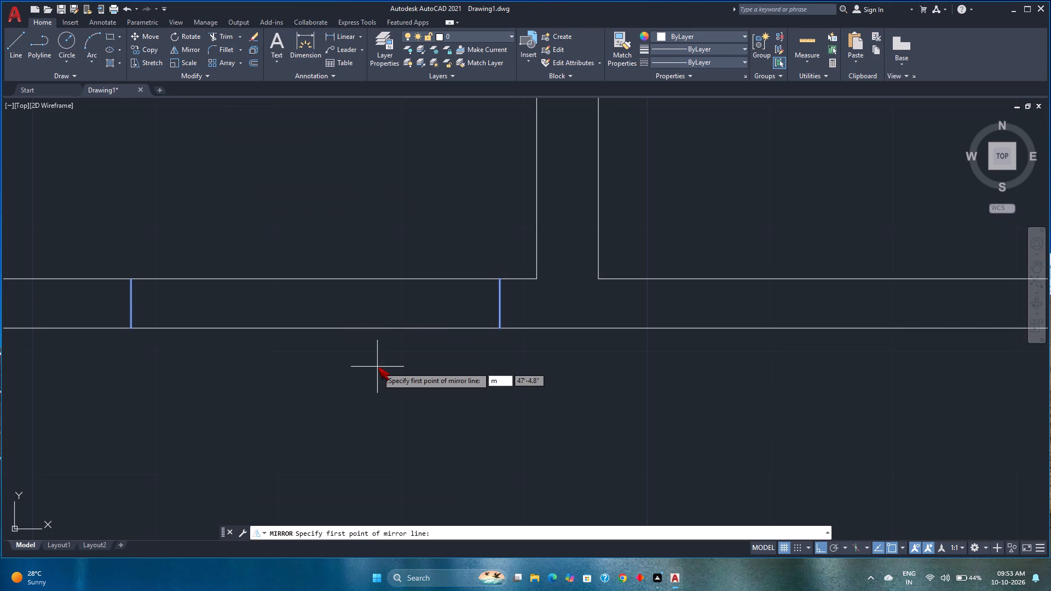
text(2p)
key(Return)
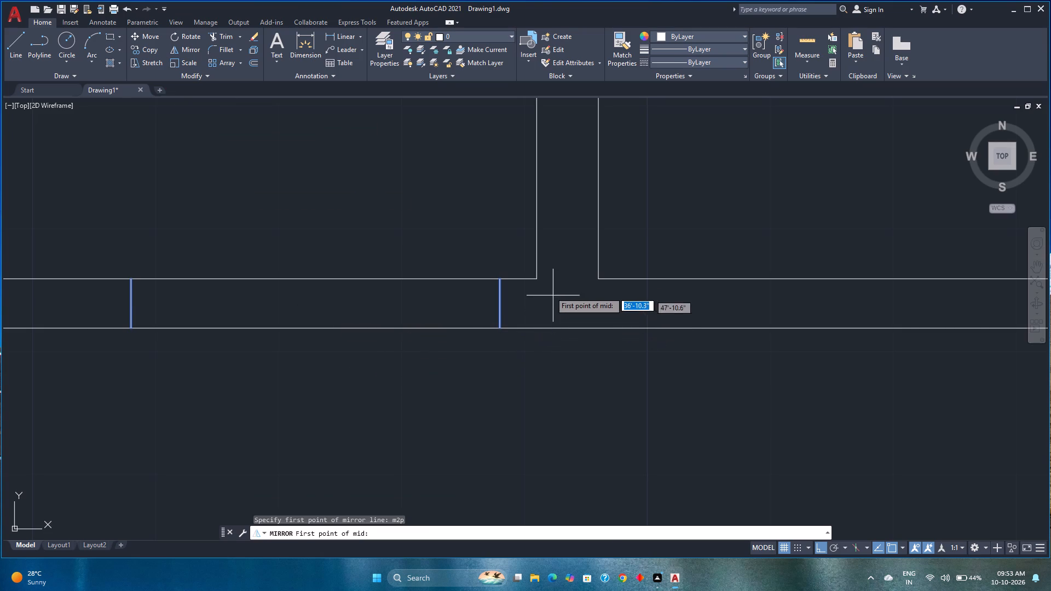
click(536, 279)
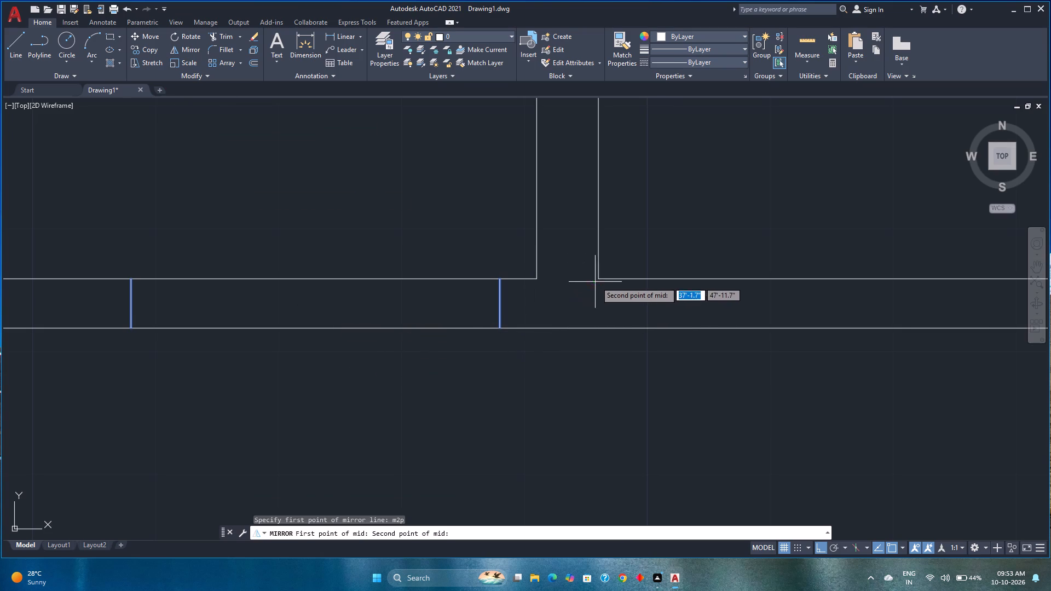
click(597, 280)
click(575, 392)
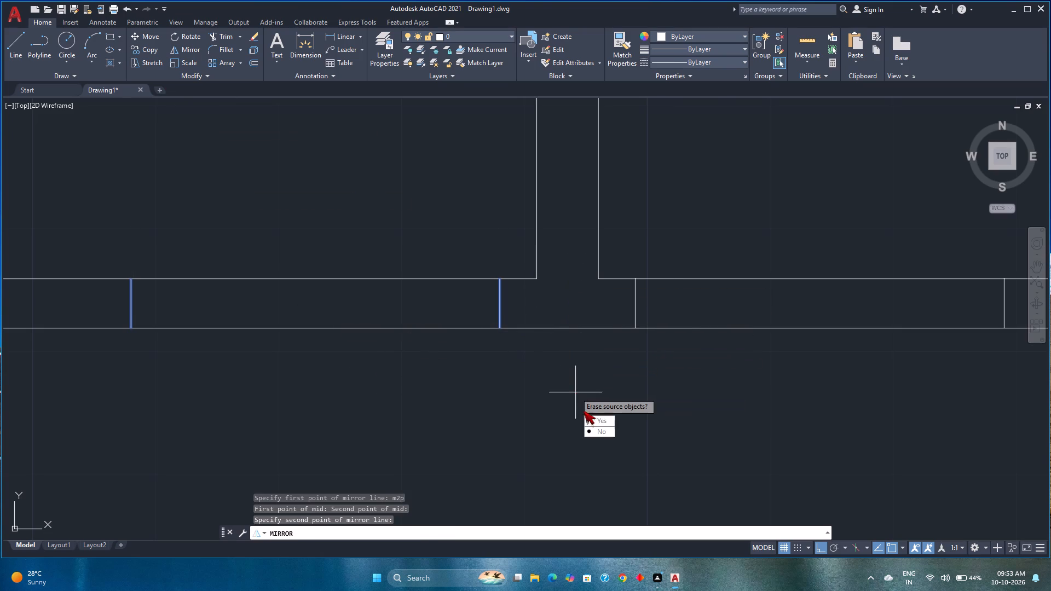
drag(594, 432, 575, 392)
Trim the wall lines between the door-opening lines to open the doorways of all three upper-left rooms.
scroll(529, 389, down, 3)
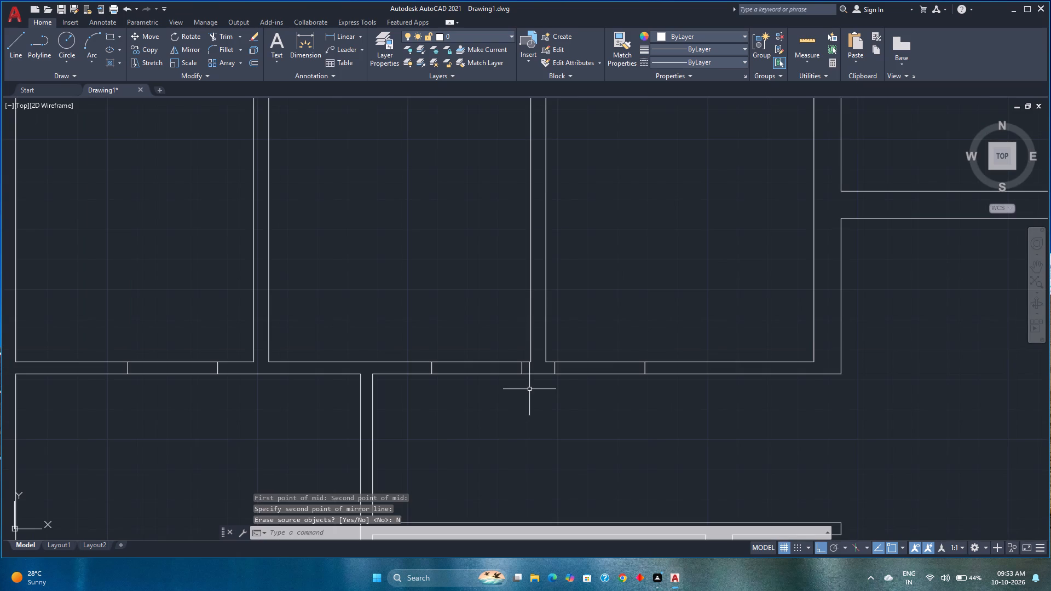
text(tr)
key(Return)
click(607, 345)
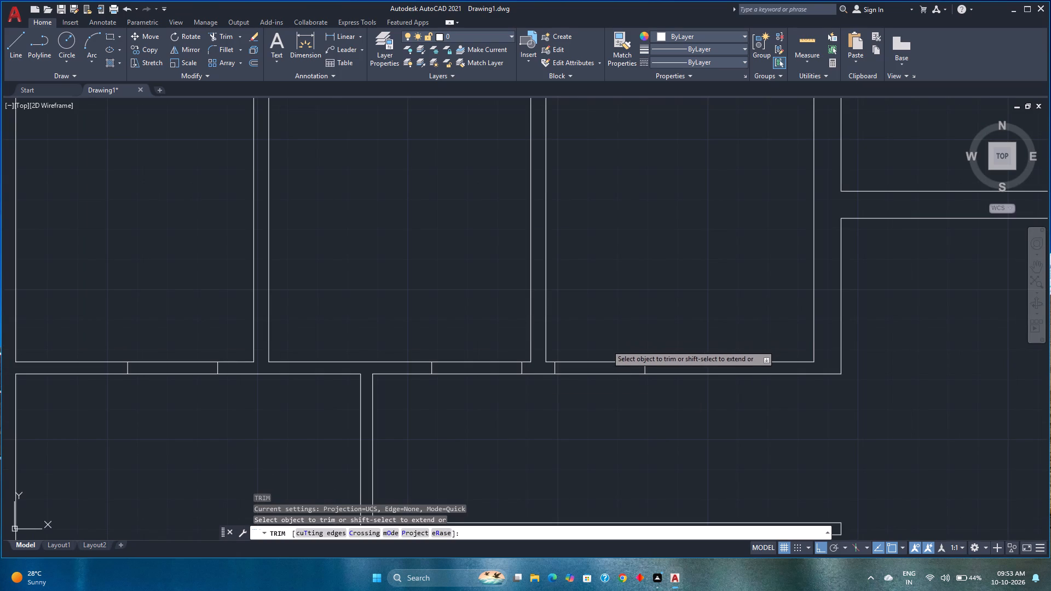
click(609, 412)
click(464, 332)
click(469, 399)
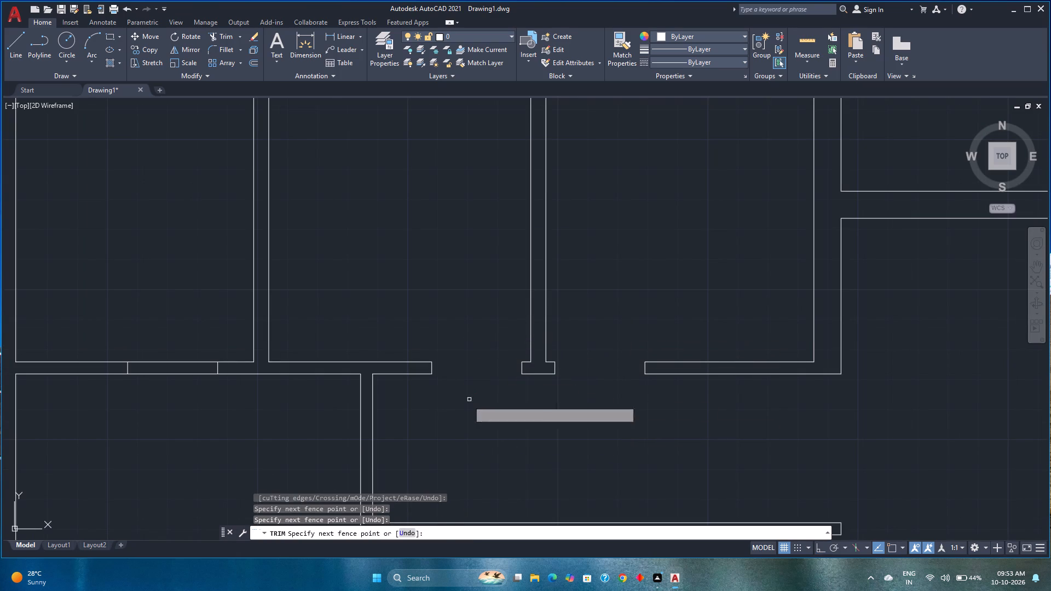
click(163, 337)
click(177, 415)
scroll(177, 414, down, 1)
middle_drag(177, 412, 247, 333)
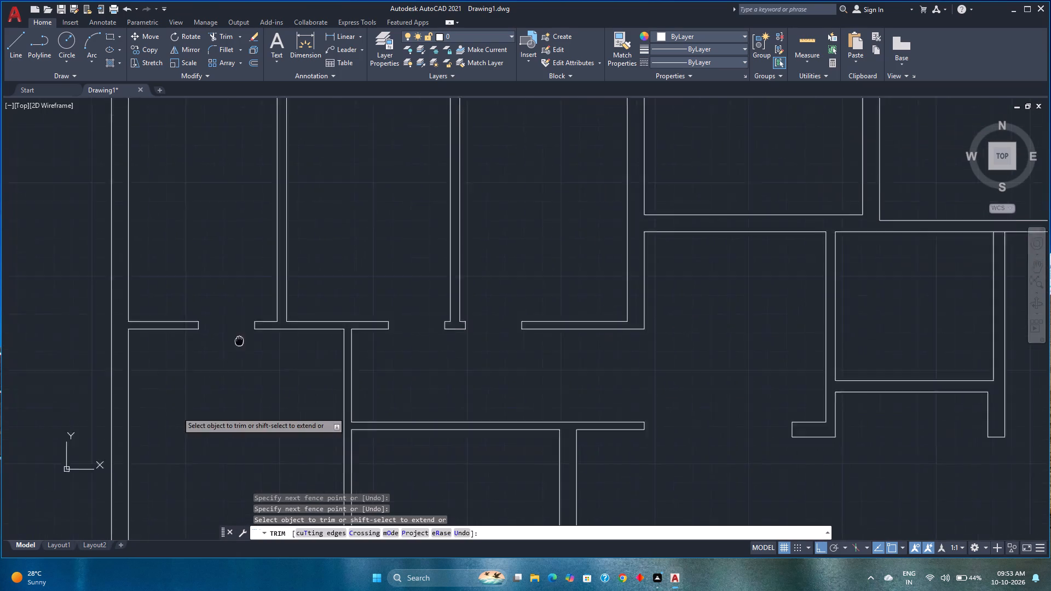
middle_drag(247, 333, 263, 320)
key(space)
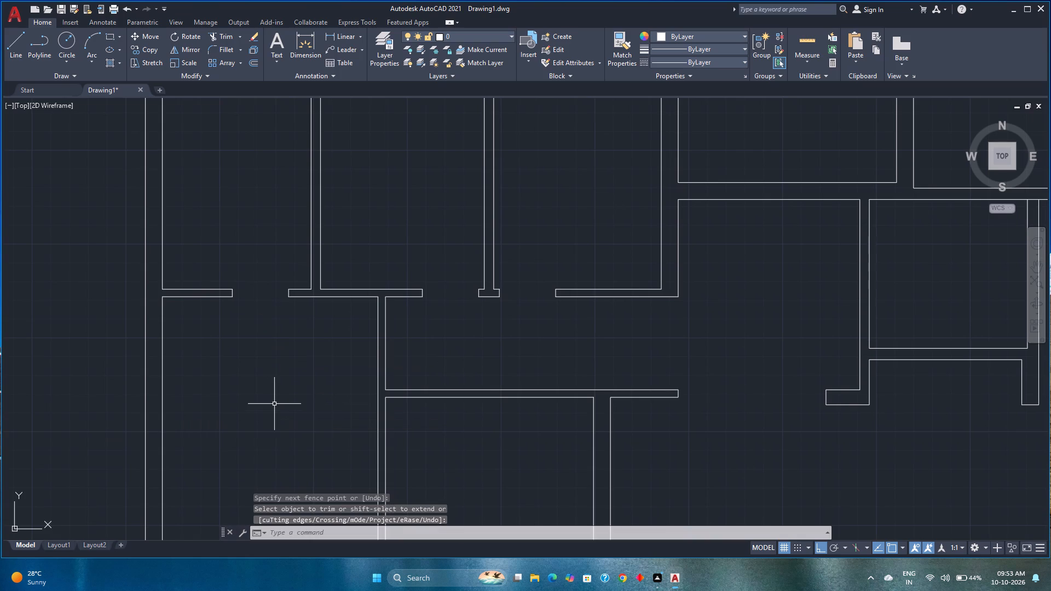
Draw a short line across the top of the vertical wall between the lower-left room and the corridor.
middle_drag(279, 389, 193, 378)
scroll(256, 316, up, 2)
middle_drag(256, 314, 250, 318)
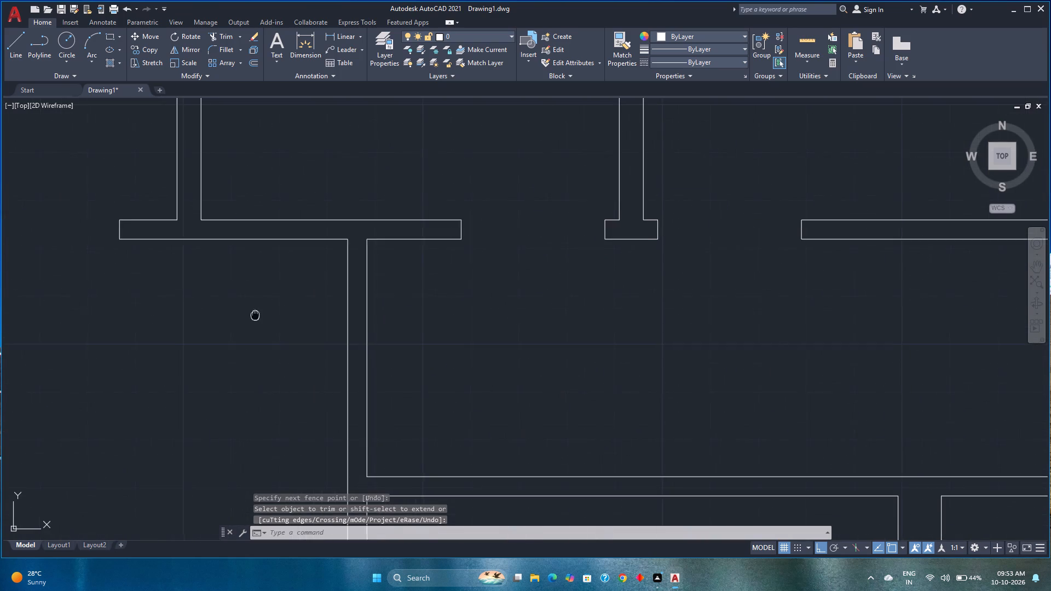
middle_drag(250, 318, 207, 345)
scroll(209, 338, up, 2)
scroll(200, 347, down, 2)
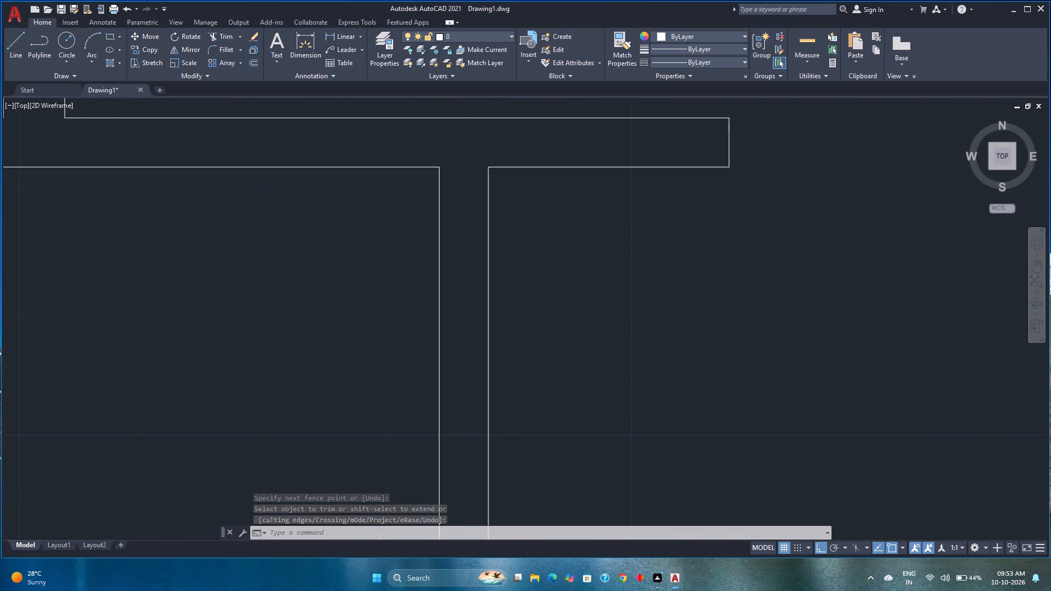
middle_drag(200, 347, 207, 375)
click(22, 43)
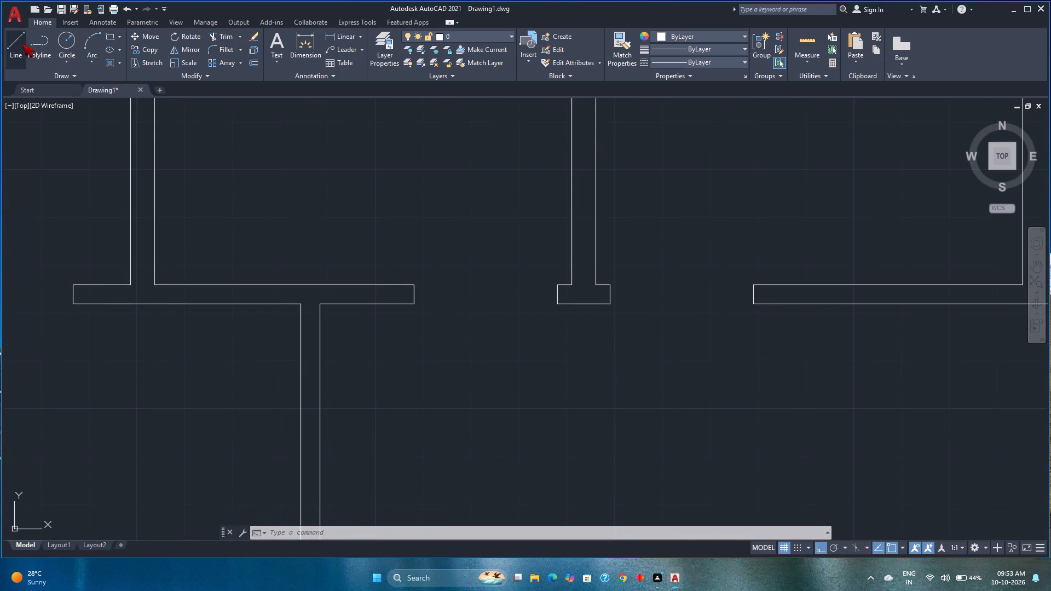
click(299, 302)
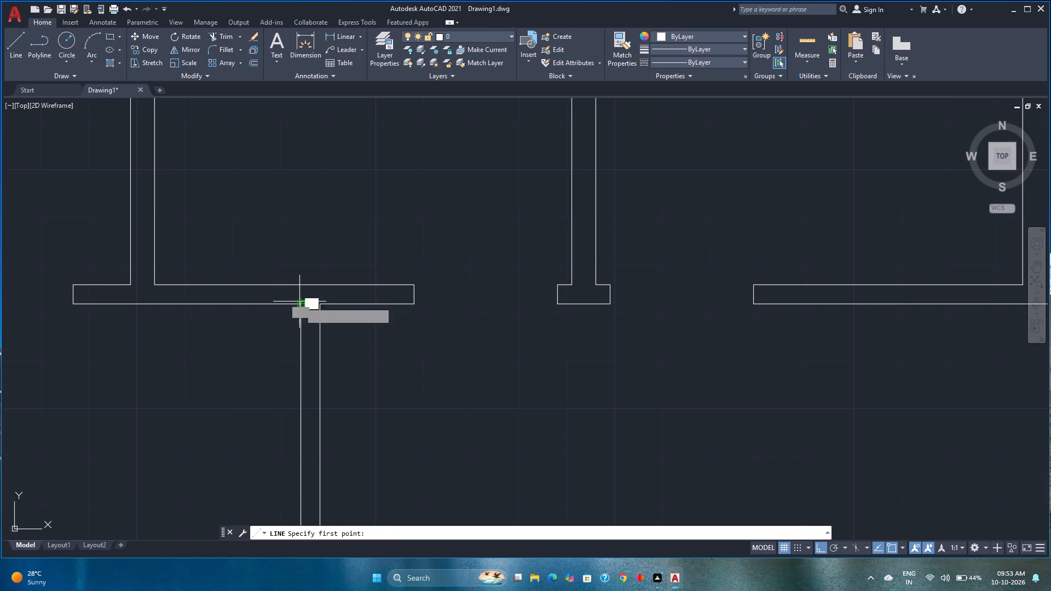
click(317, 302)
key(space)
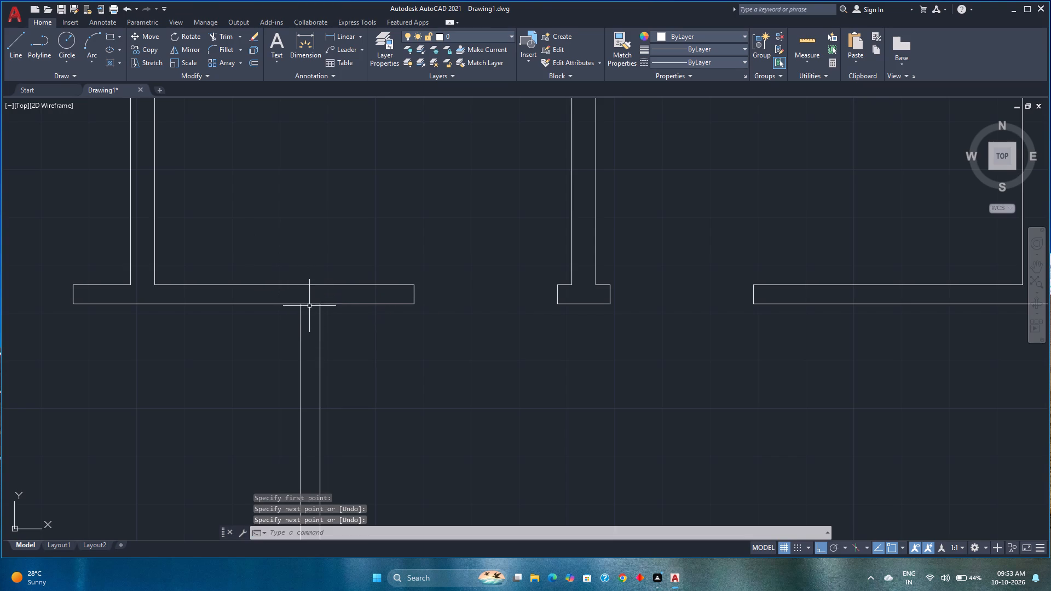
Move the short cross-wall line 3" down along the vertical wall.
click(309, 303)
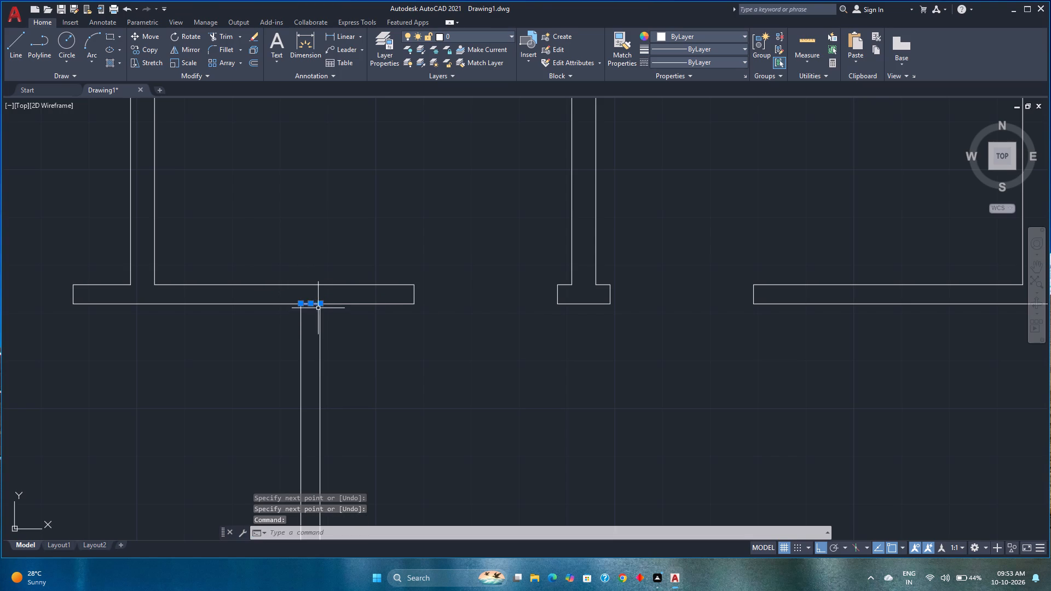
key(m)
key(Return)
scroll(318, 306, up, 3)
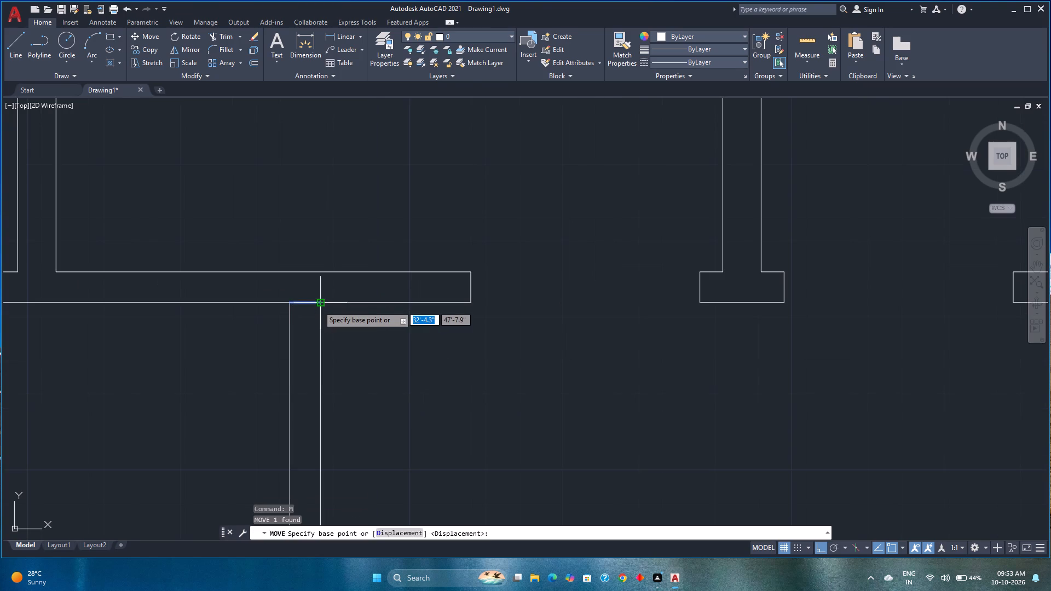
click(318, 306)
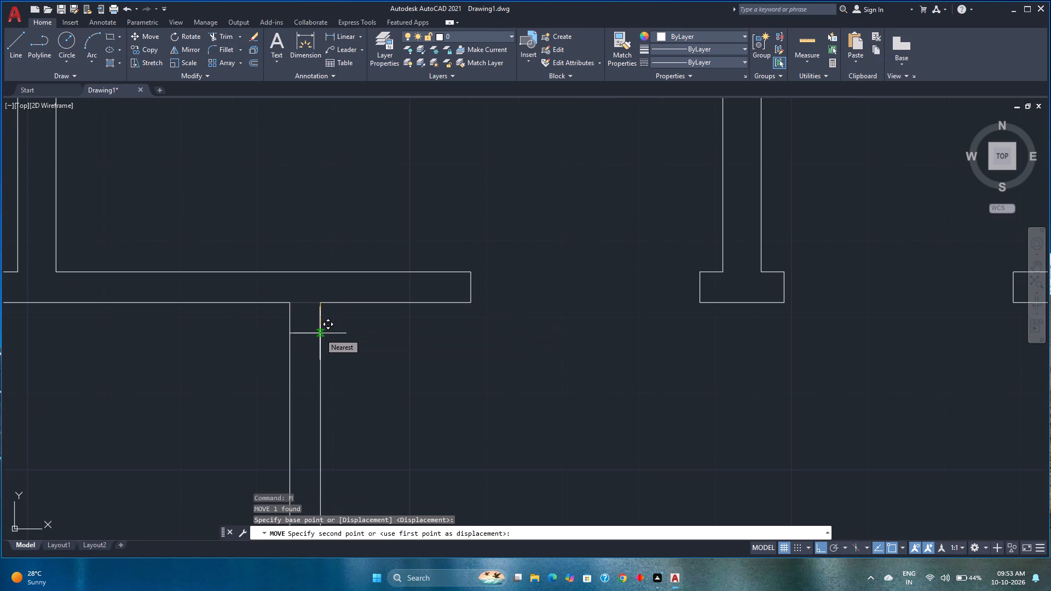
key(3)
key(Return)
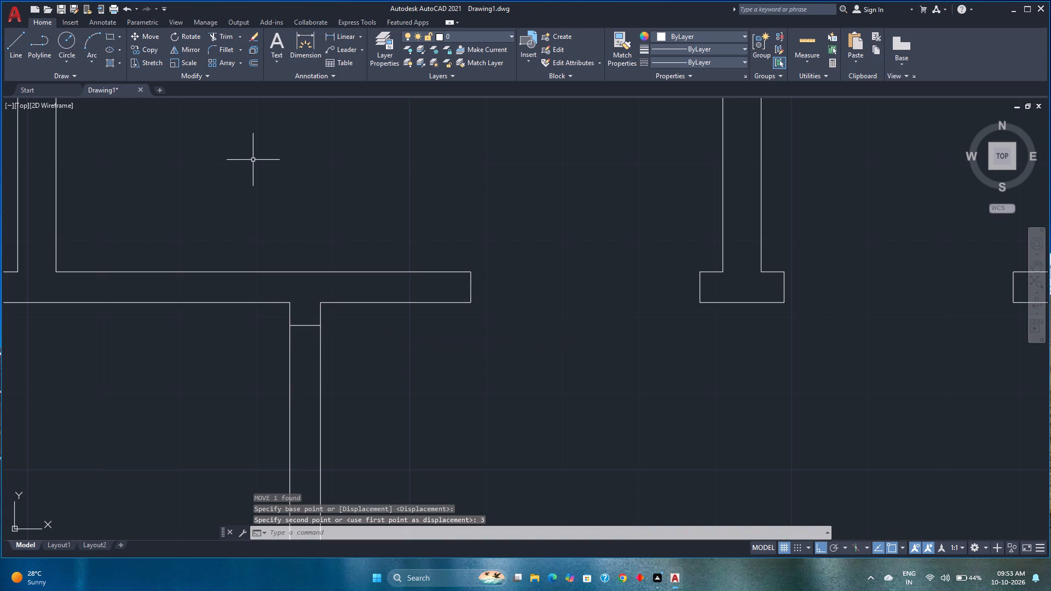
Offset the cross-wall line 2'6" downward to mark the other side of the lower-left room's door opening.
click(255, 62)
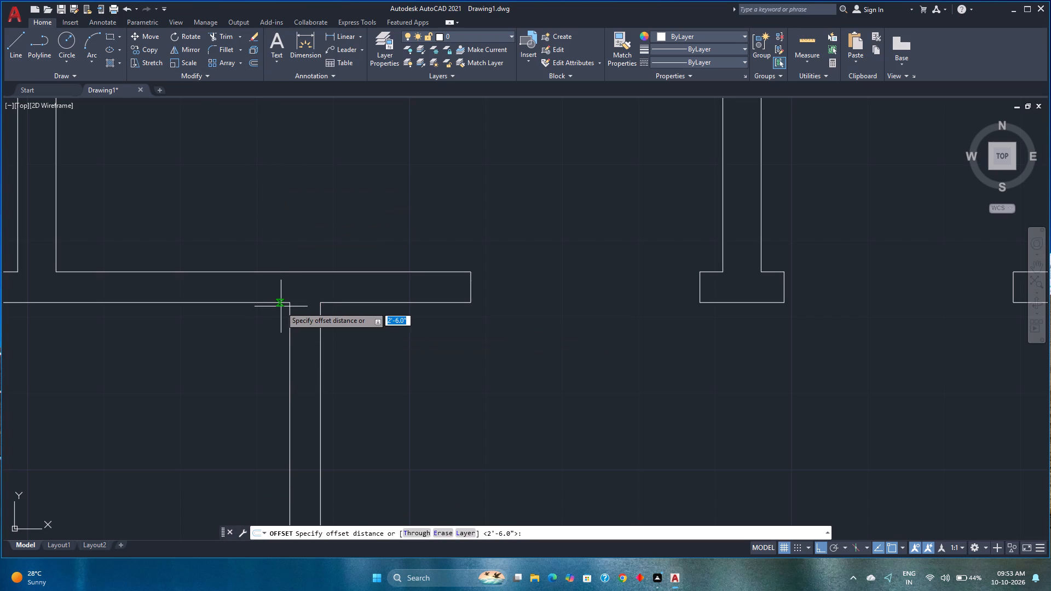
key(2)
text('6)
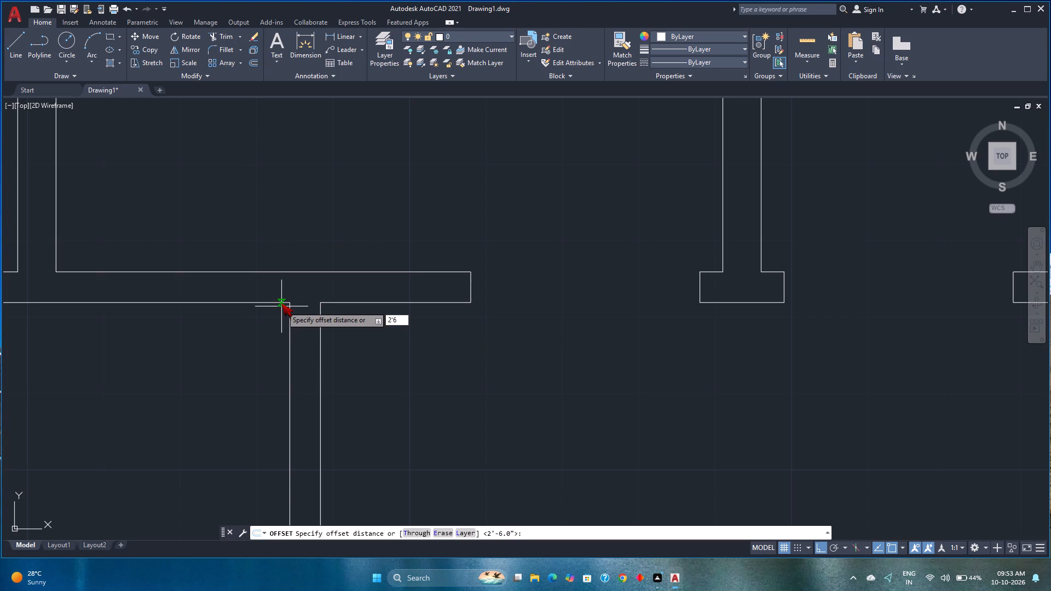
key(Return)
click(303, 325)
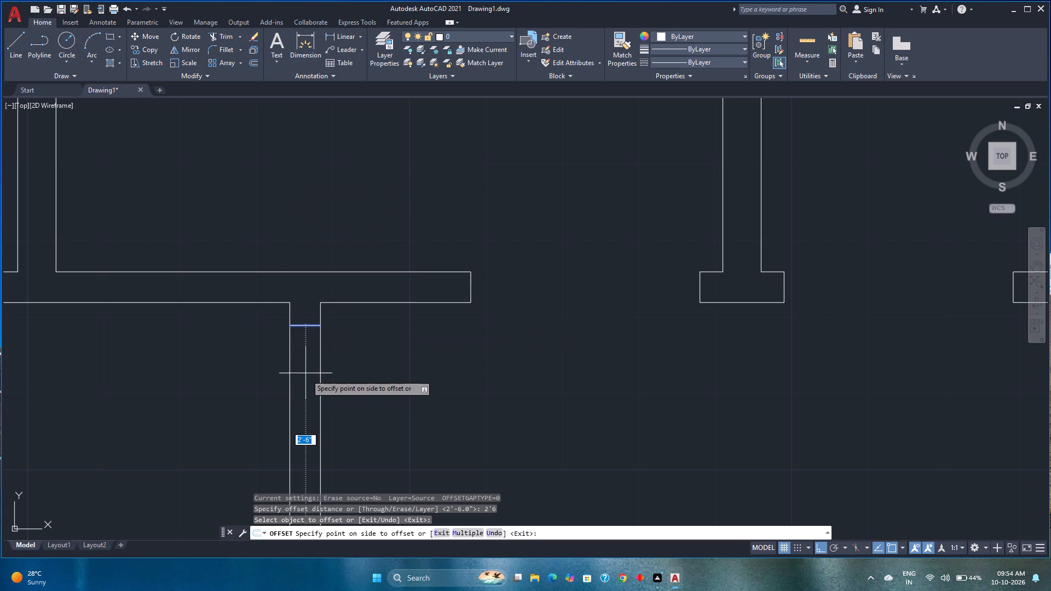
scroll(310, 380, down, 2)
middle_drag(310, 380, 313, 303)
click(315, 340)
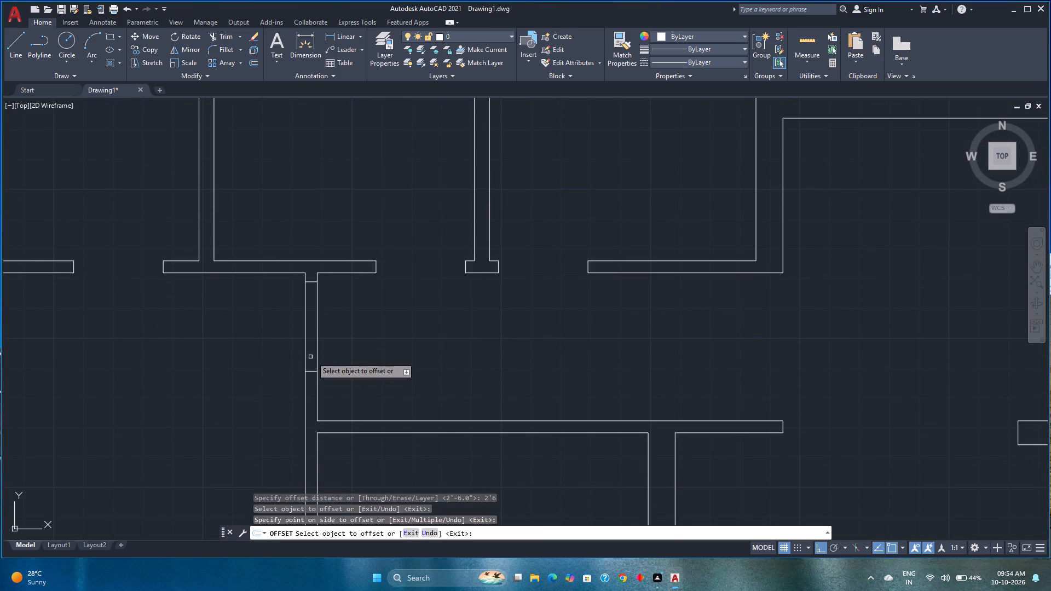
scroll(360, 344, down, 2)
middle_drag(360, 344, 371, 301)
key(Escape)
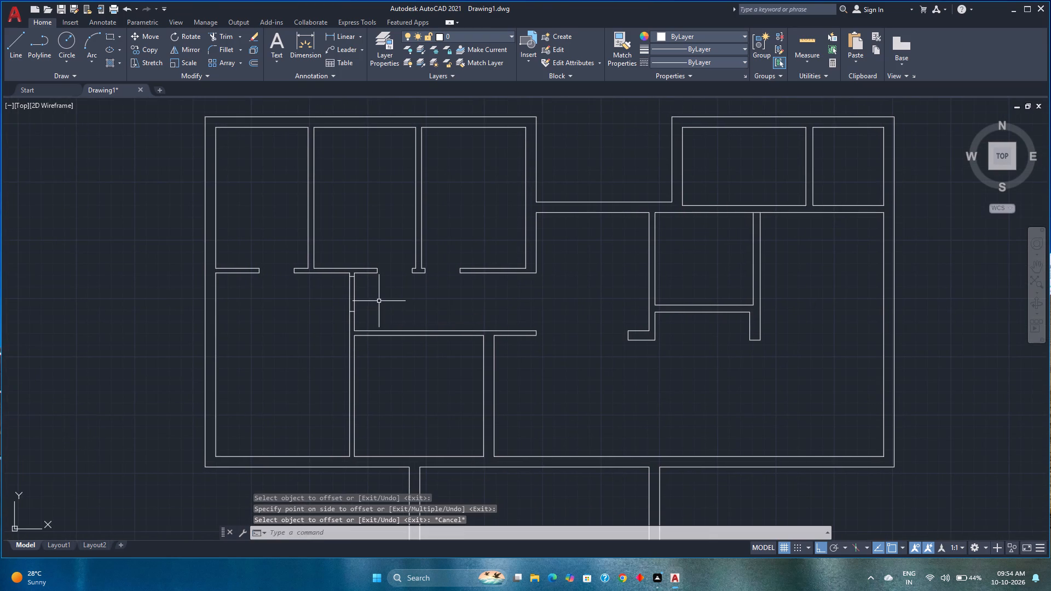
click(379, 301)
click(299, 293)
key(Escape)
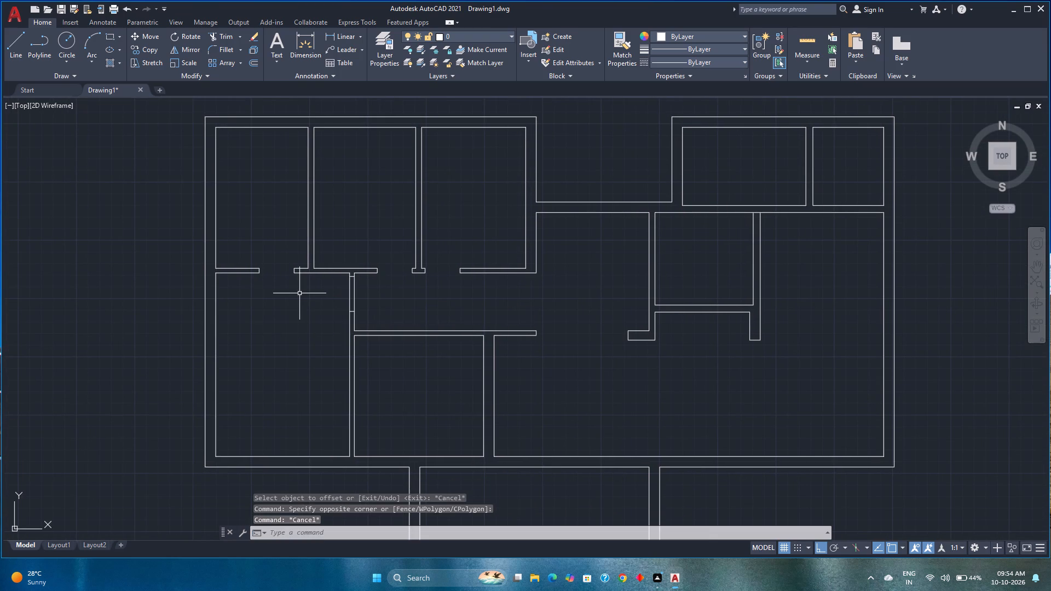
Trim both vertical wall lines between the two cross-wall lines to open the lower-left room's doorway.
text(tr)
key(Return)
click(366, 292)
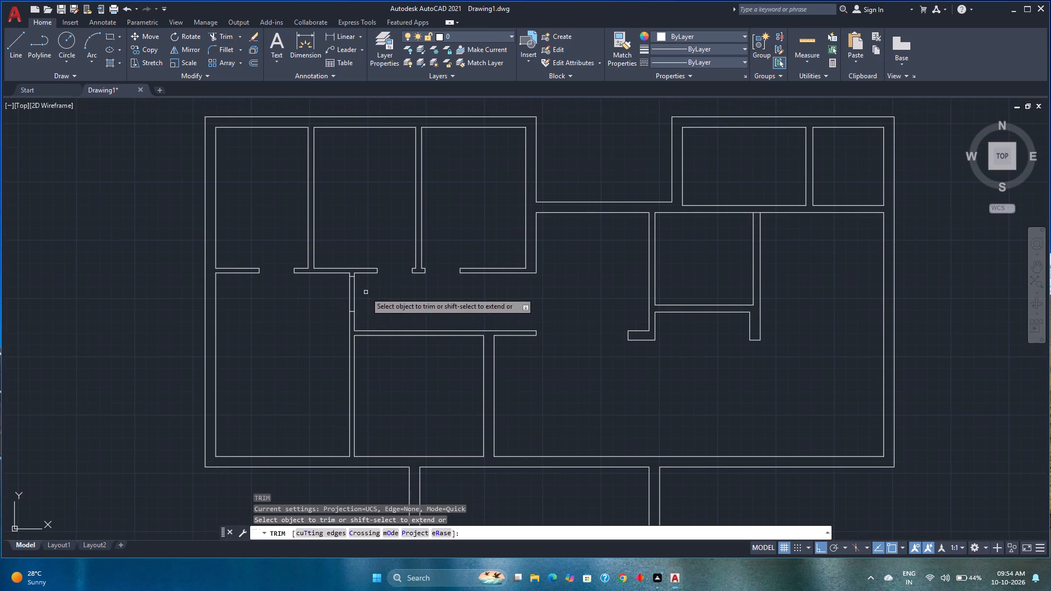
click(307, 294)
key(space)
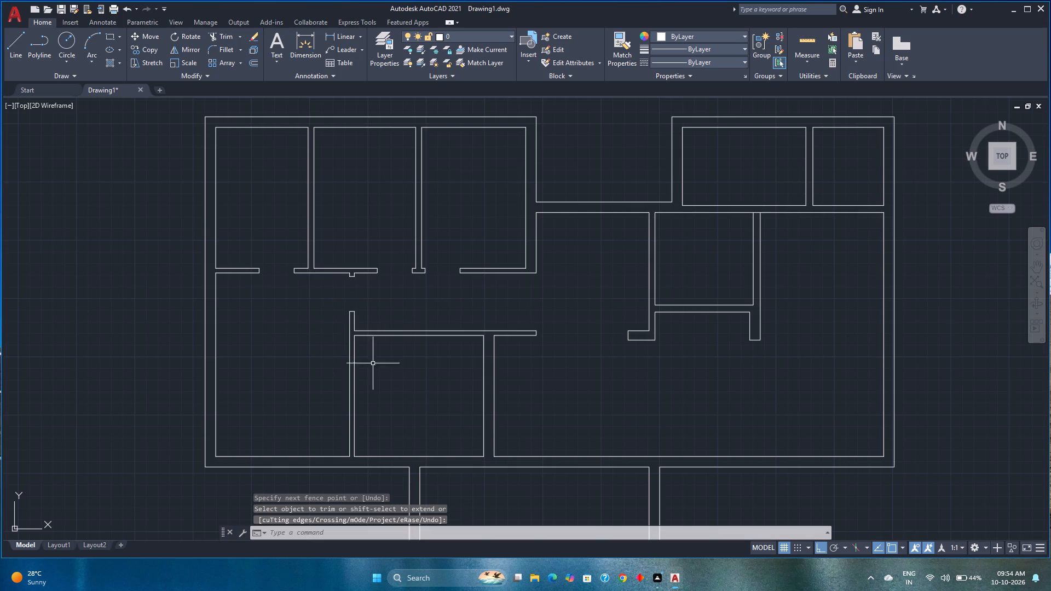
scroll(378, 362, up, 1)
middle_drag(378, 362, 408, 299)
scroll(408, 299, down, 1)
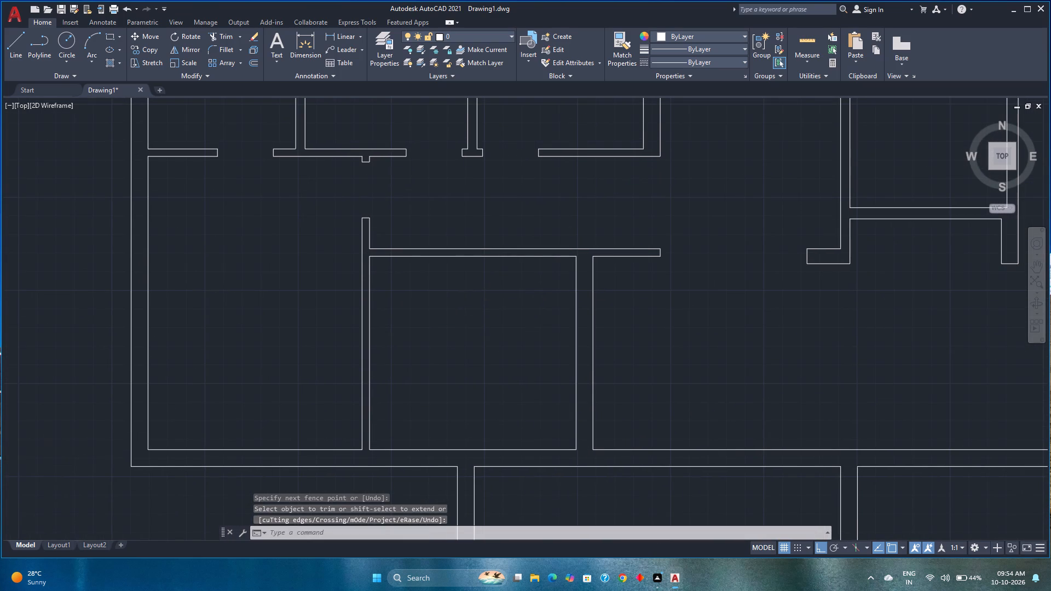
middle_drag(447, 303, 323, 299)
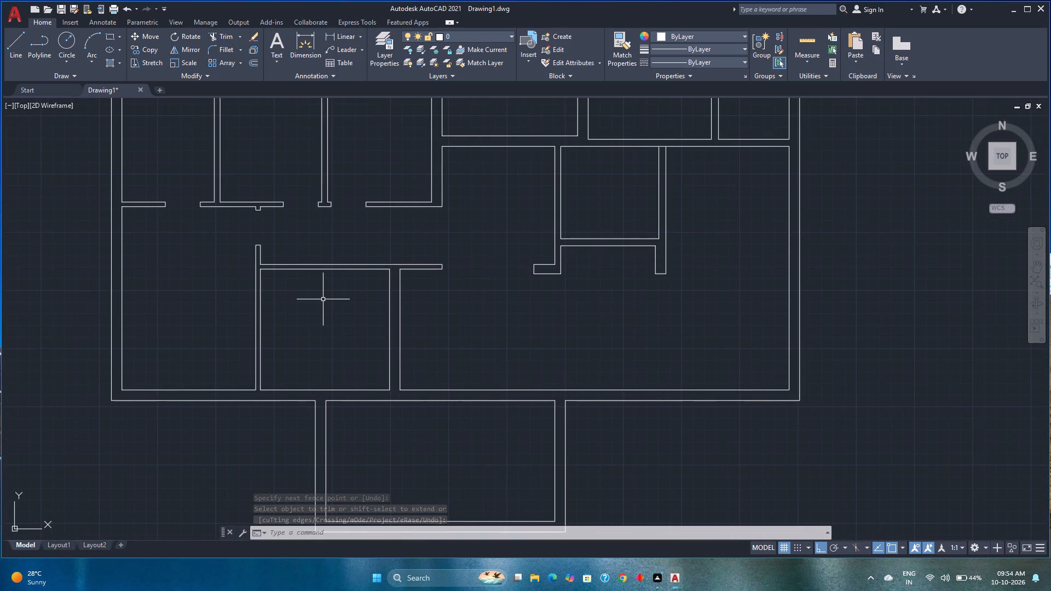
Copy the two end lines of the third upper-left room's doorway to the left end of the lower-middle room's top wall.
scroll(323, 299, up, 2)
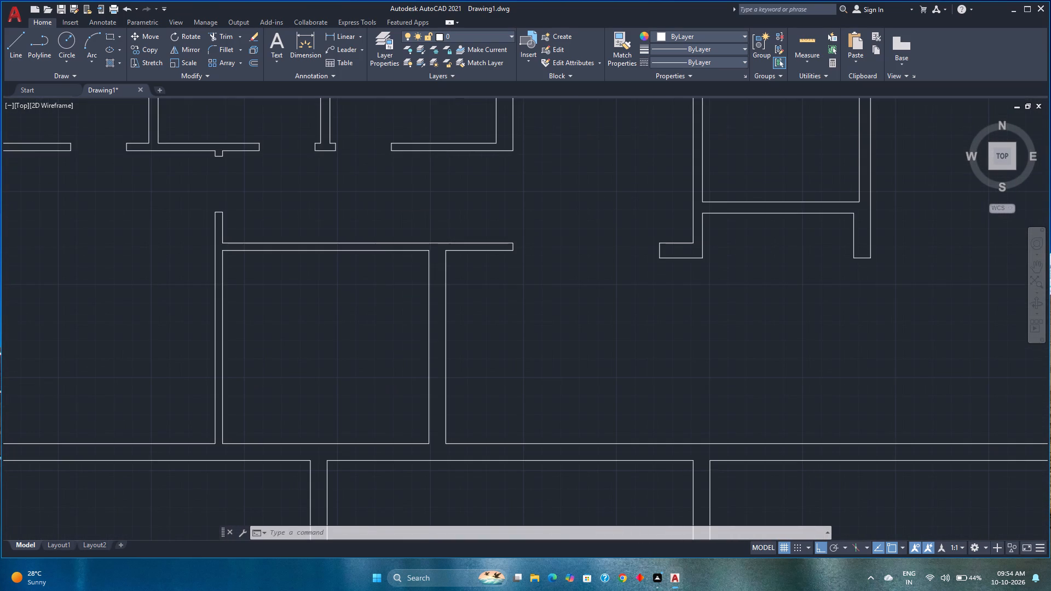
scroll(323, 299, up, 1)
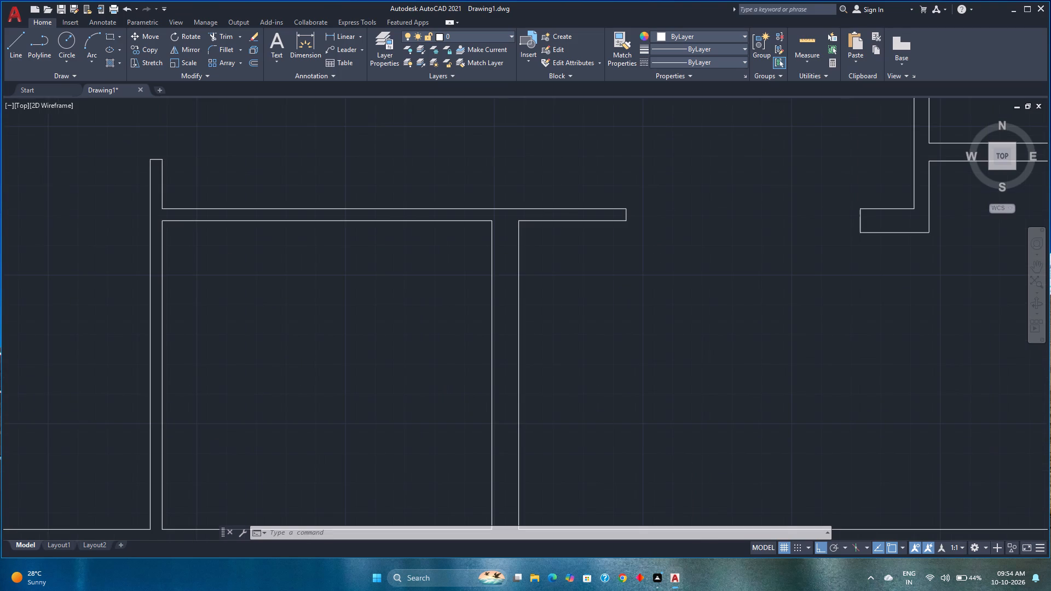
middle_drag(323, 299, 326, 338)
scroll(325, 285, down, 2)
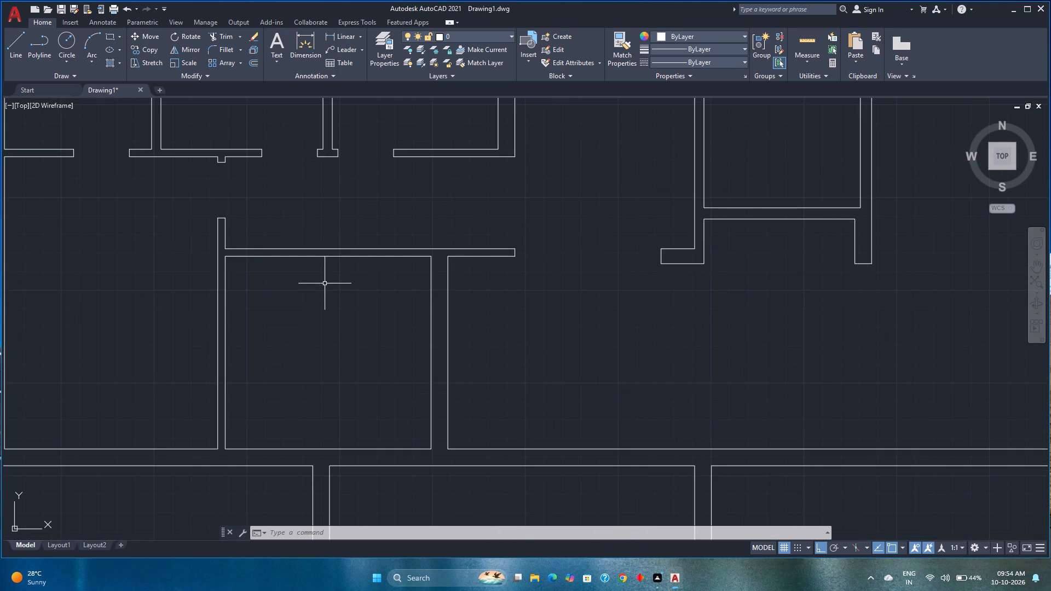
scroll(322, 281, down, 1)
middle_drag(322, 281, 288, 330)
scroll(331, 251, up, 3)
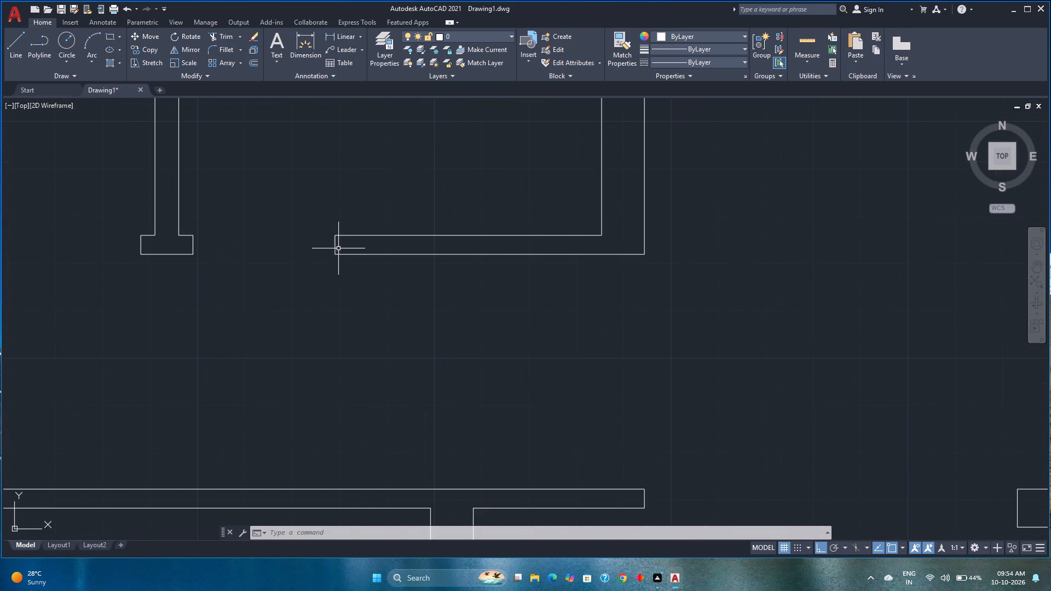
click(340, 247)
click(182, 244)
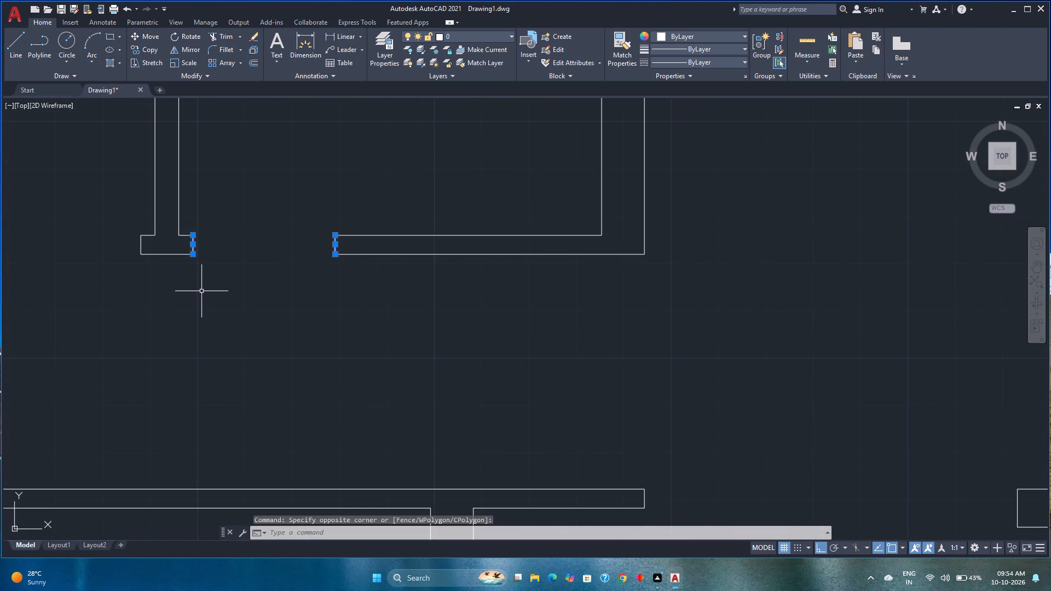
click(147, 44)
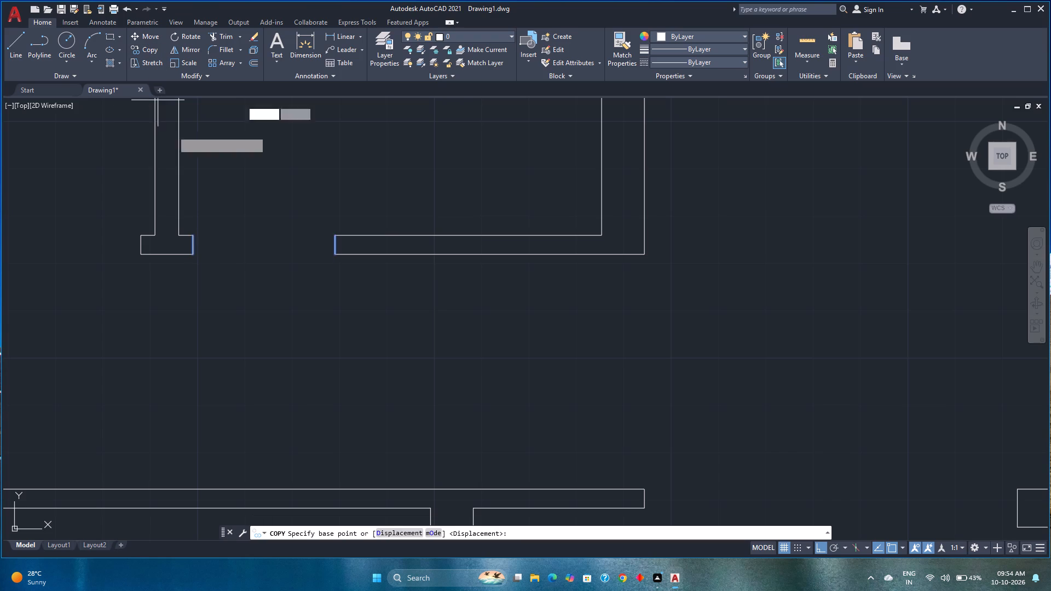
click(191, 236)
scroll(203, 299, down, 2)
middle_drag(203, 299, 317, 236)
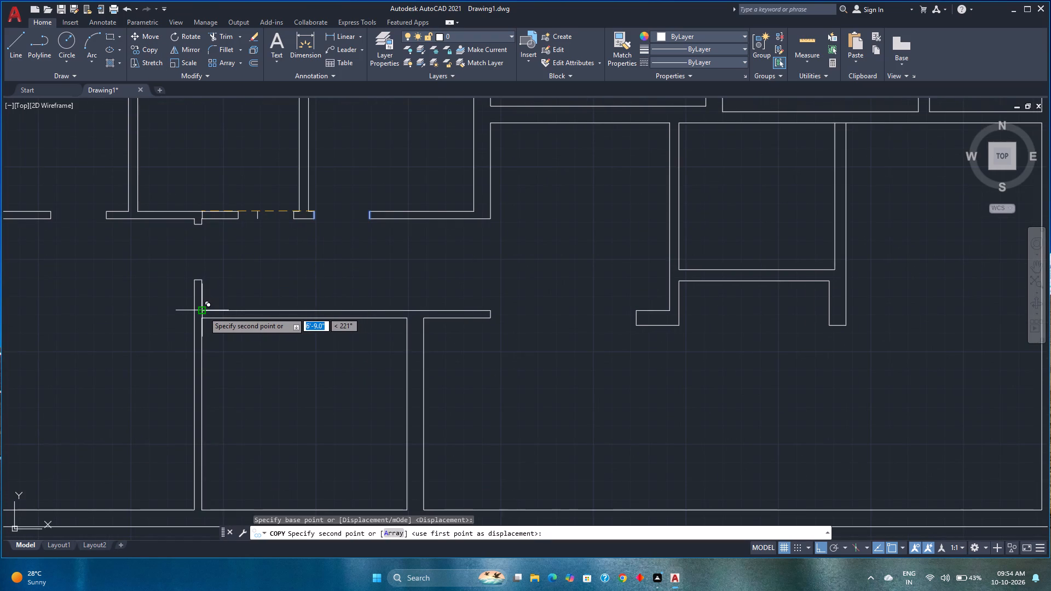
click(204, 312)
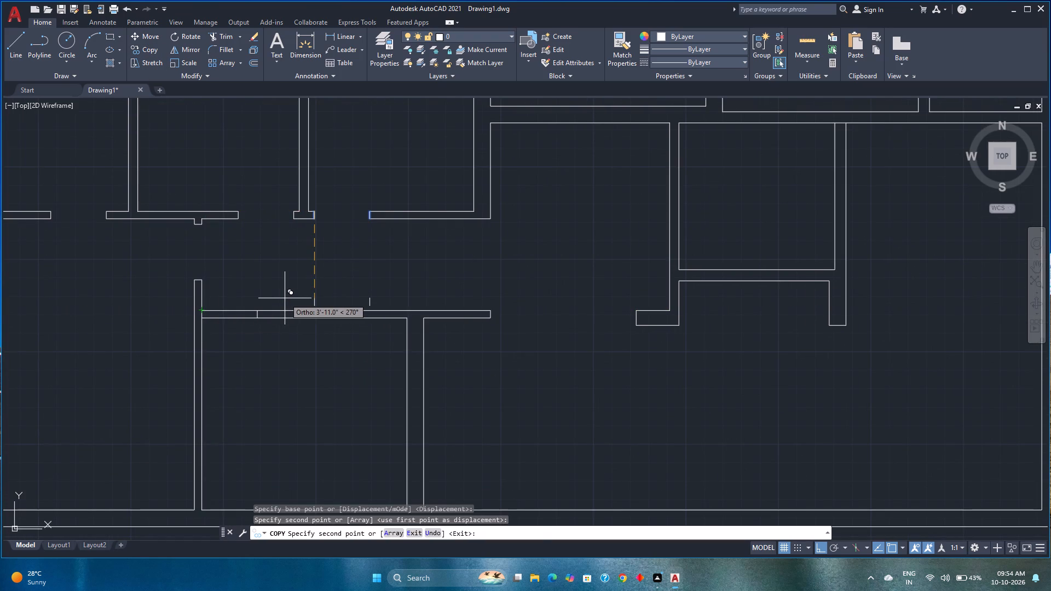
key(Escape)
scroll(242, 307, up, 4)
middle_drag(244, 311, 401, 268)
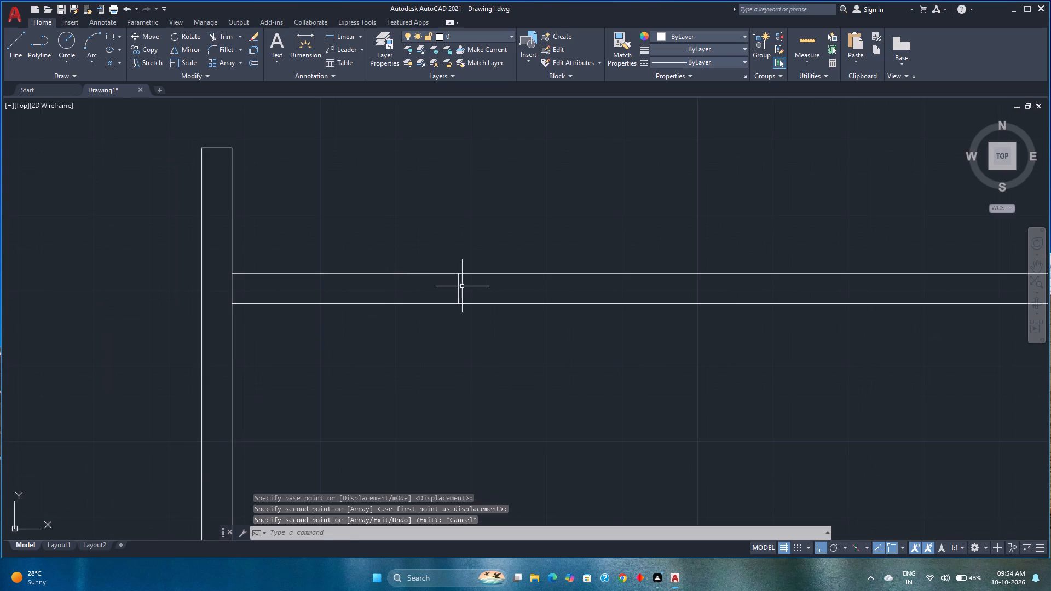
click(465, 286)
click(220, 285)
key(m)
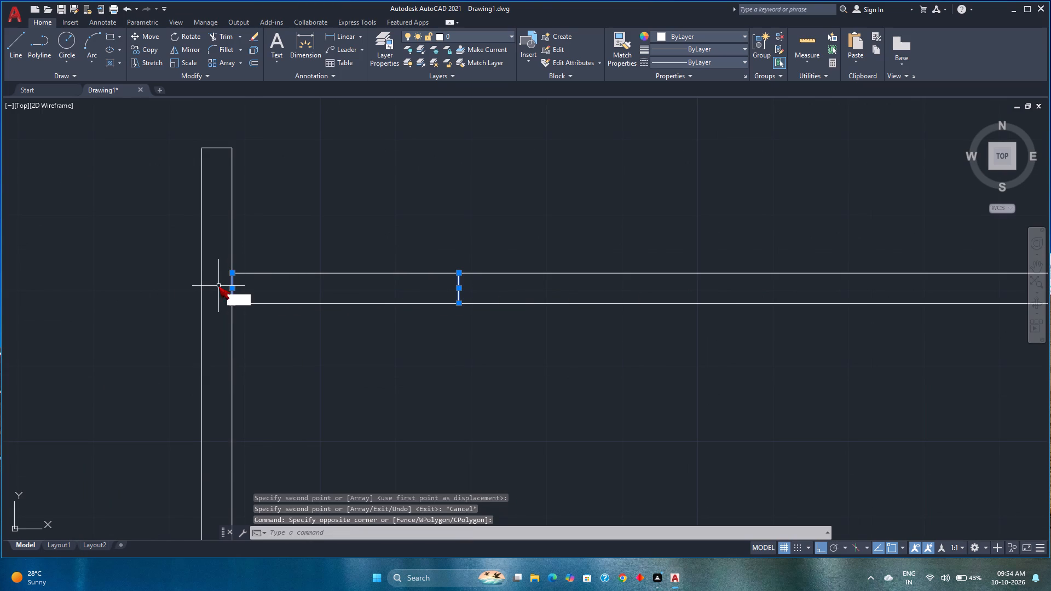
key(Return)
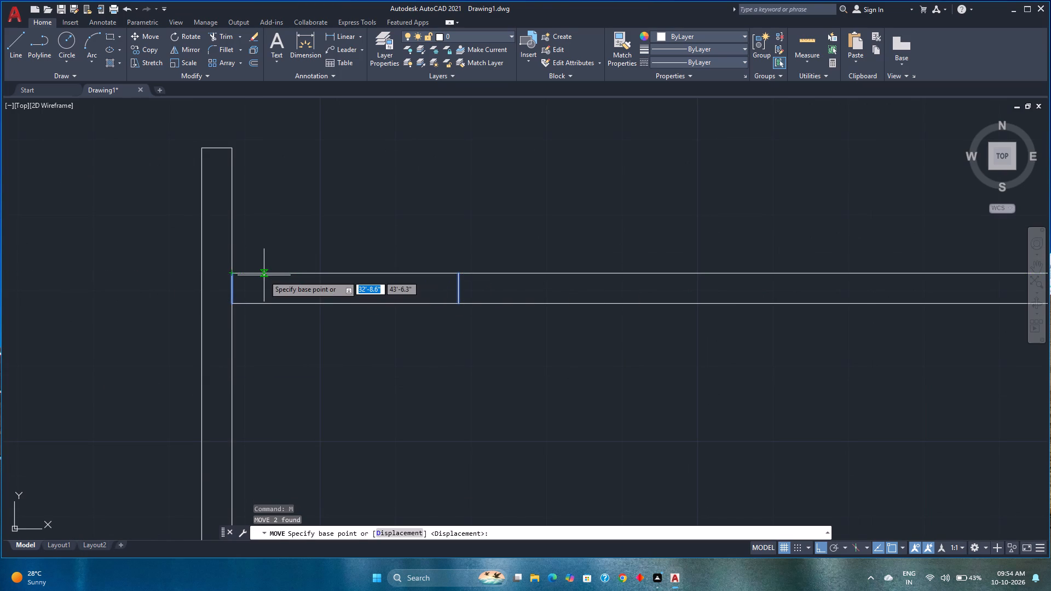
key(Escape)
Move both copied lines from their midpoint (m2p) to the midpoint between the lower-middle room's two top inner corners.
click(467, 285)
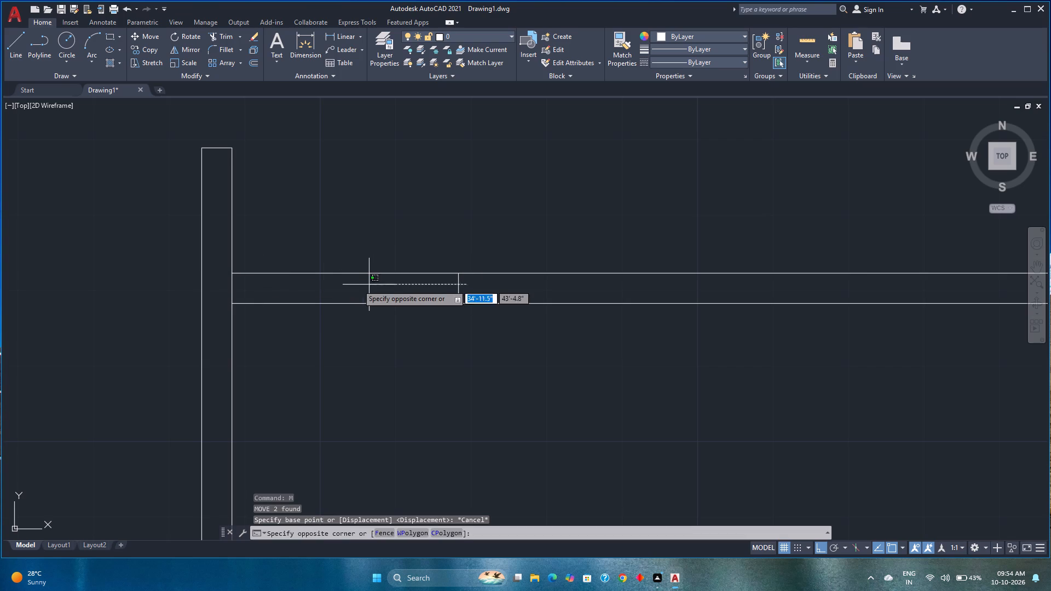
click(225, 286)
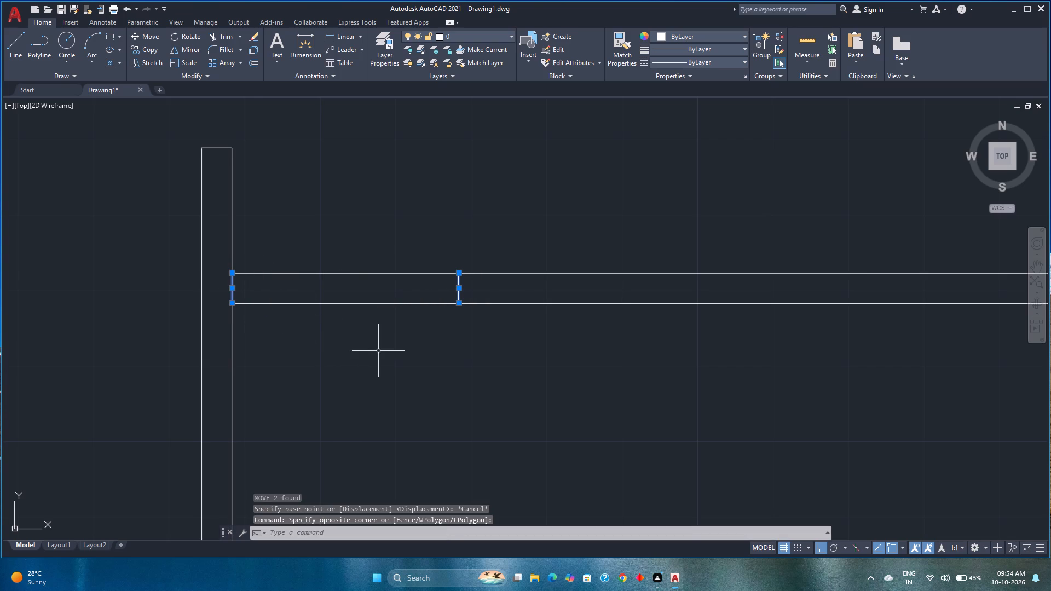
key(m)
key(Return)
text(m2o)
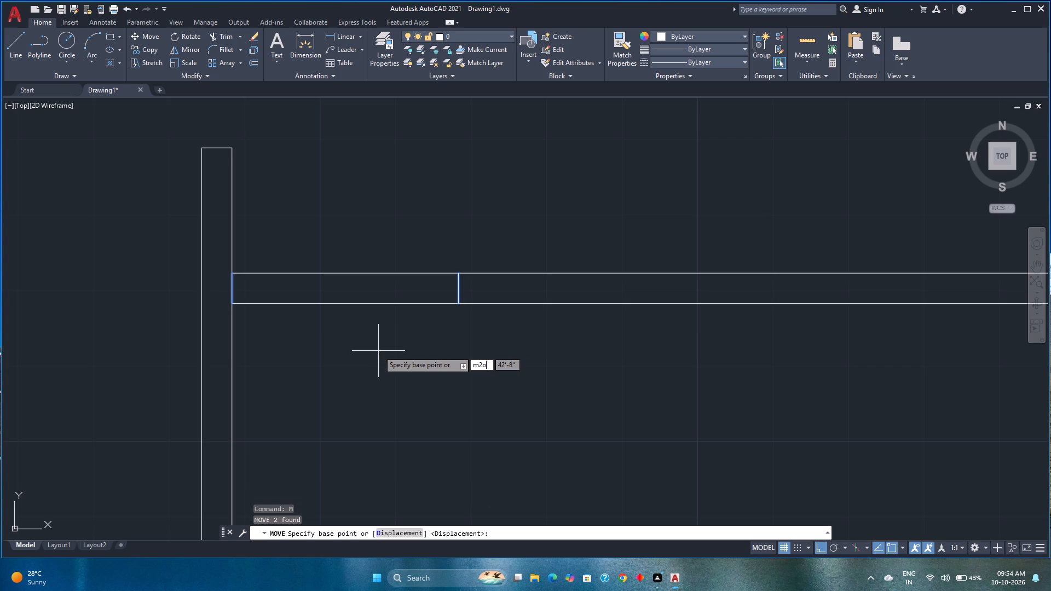
key(BackSpace)
key(p)
key(Return)
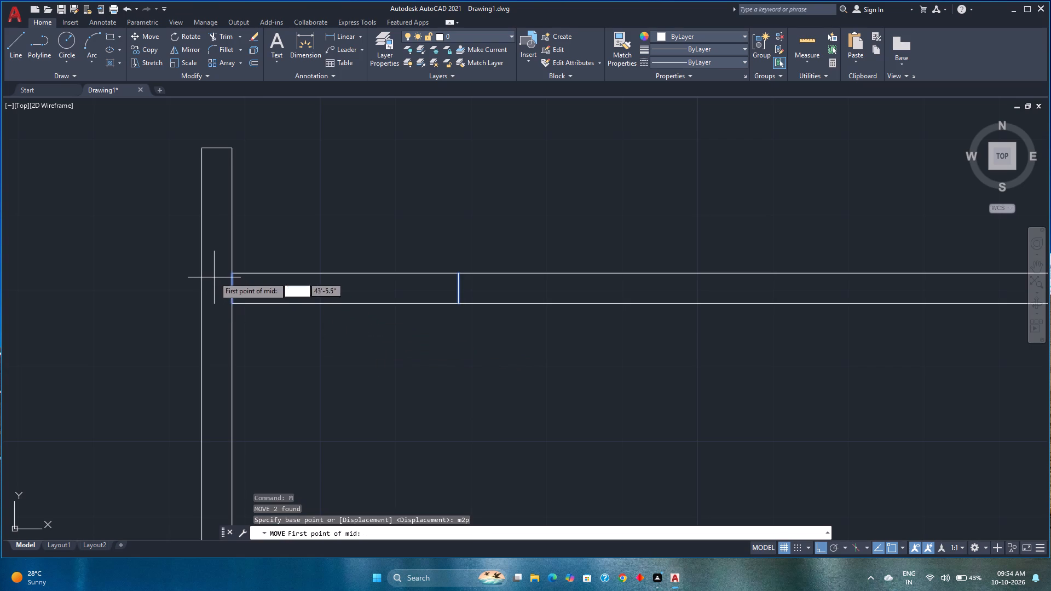
click(234, 274)
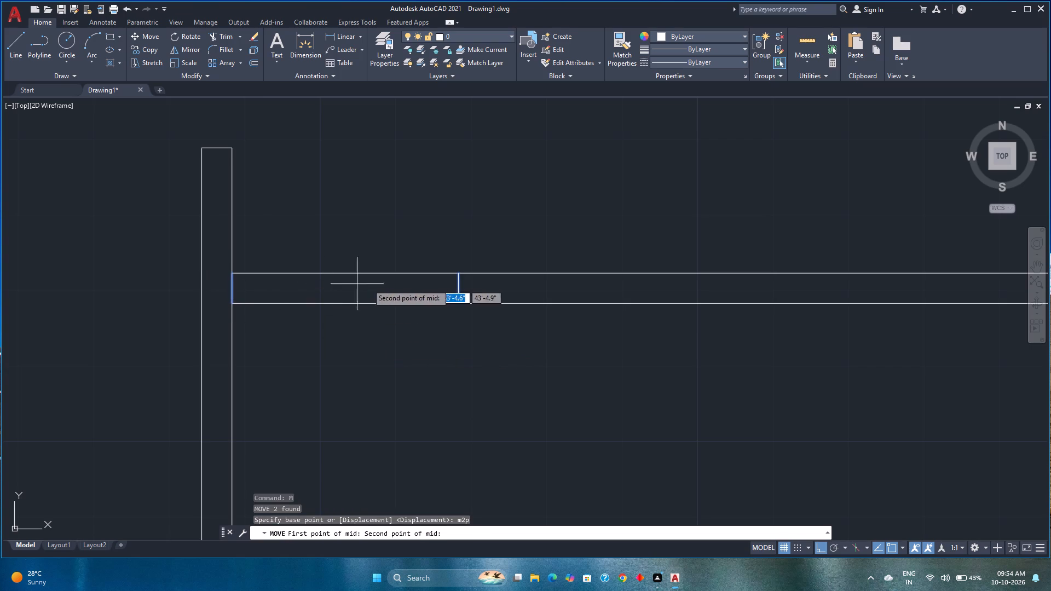
click(456, 275)
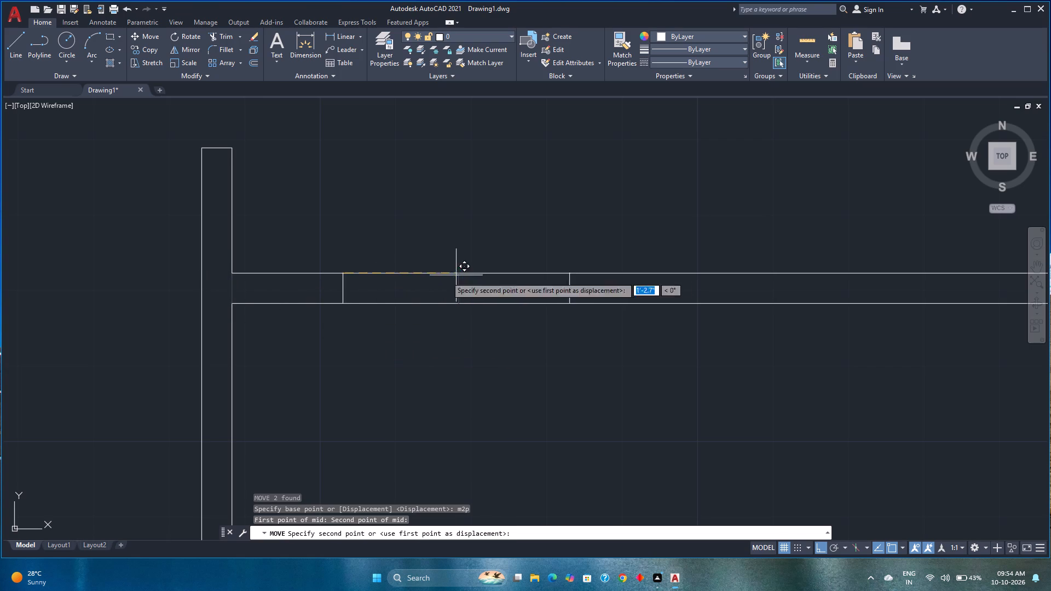
middle_drag(593, 283, 281, 313)
scroll(281, 313, down, 2)
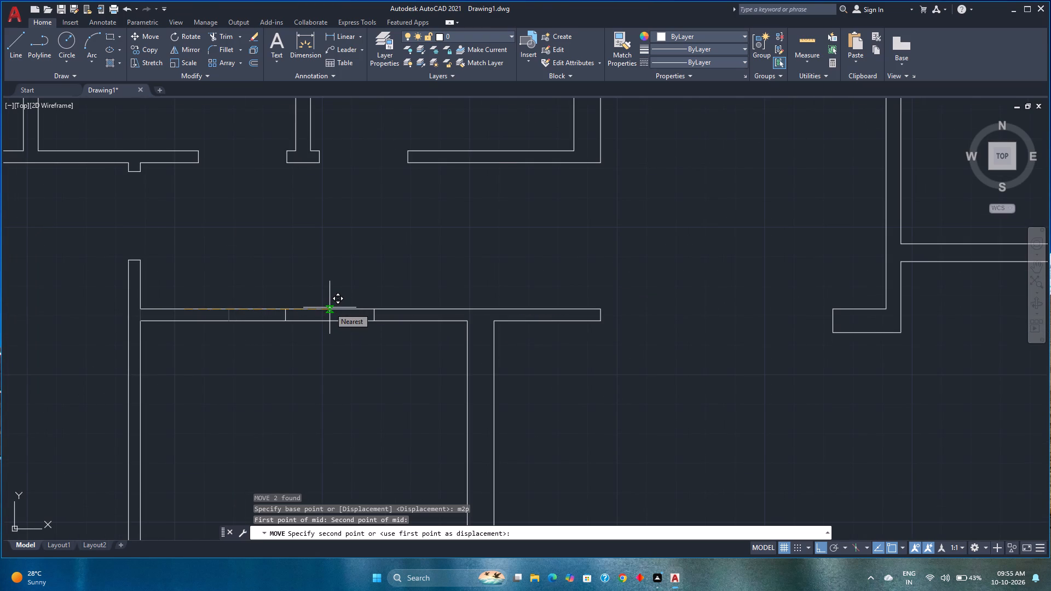
key(m)
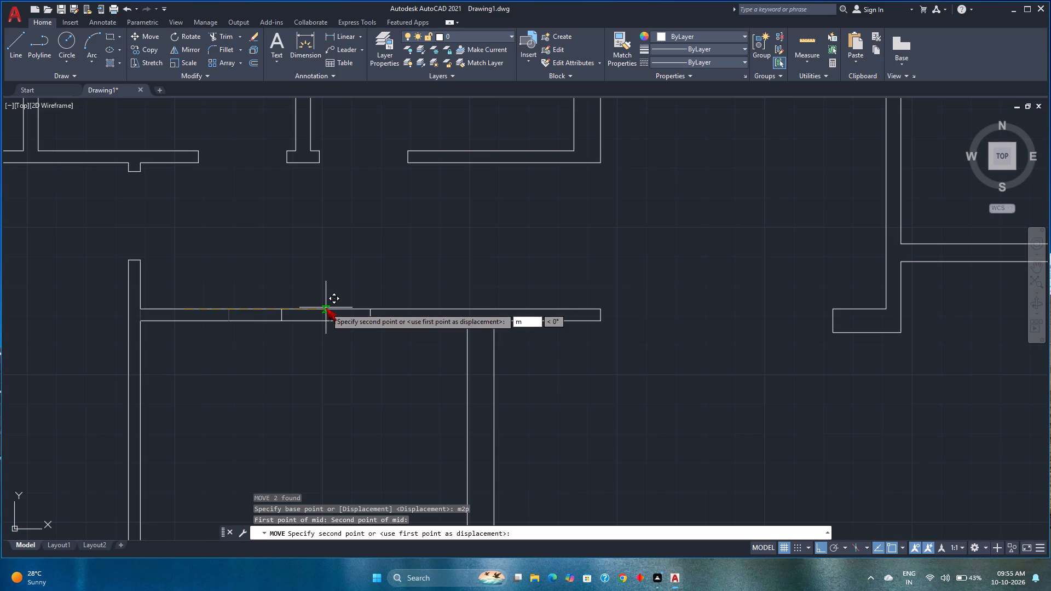
text(2p)
key(Return)
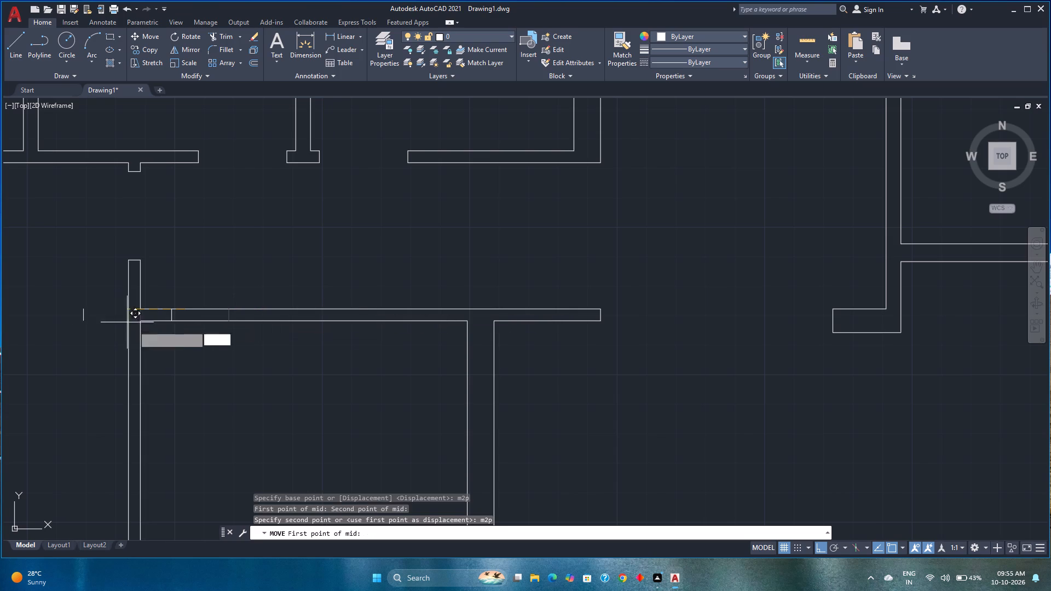
click(145, 322)
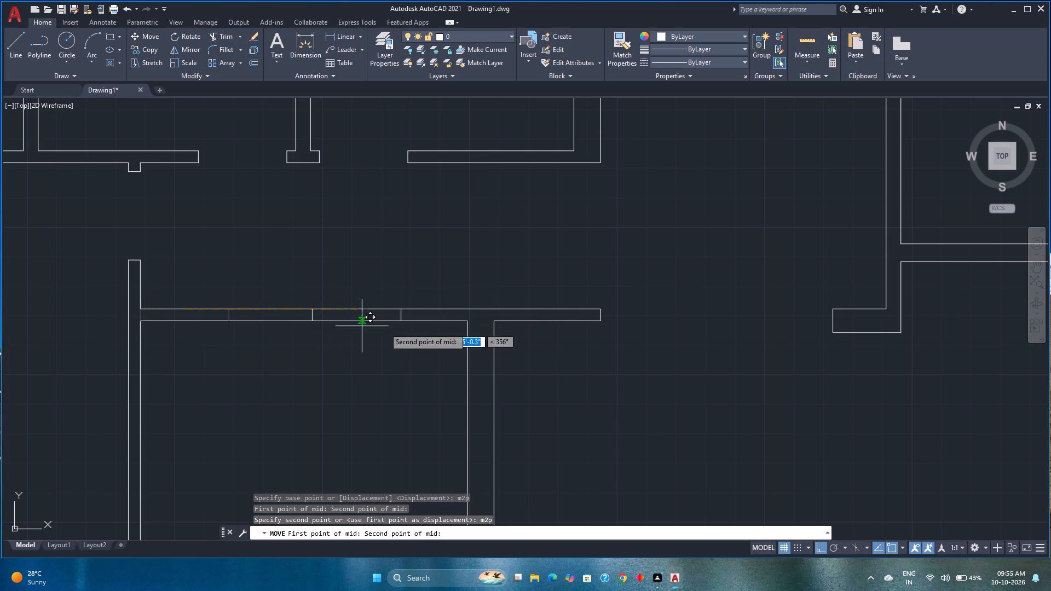
click(464, 323)
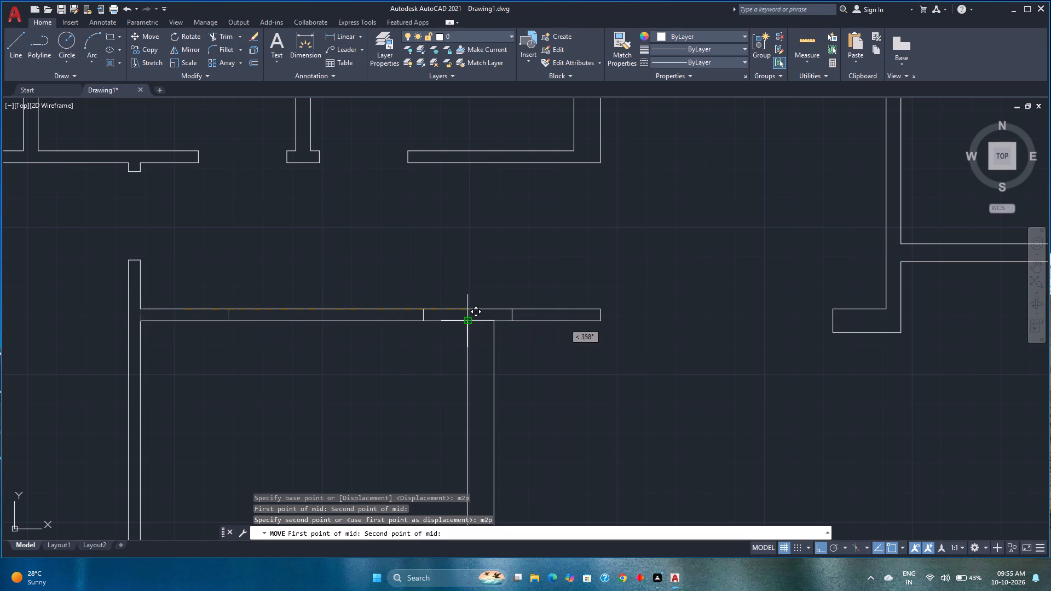
Move the two door lines 4" up so they span the thickness of the lower-middle room's top wall.
scroll(347, 340, up, 3)
middle_drag(339, 341, 496, 380)
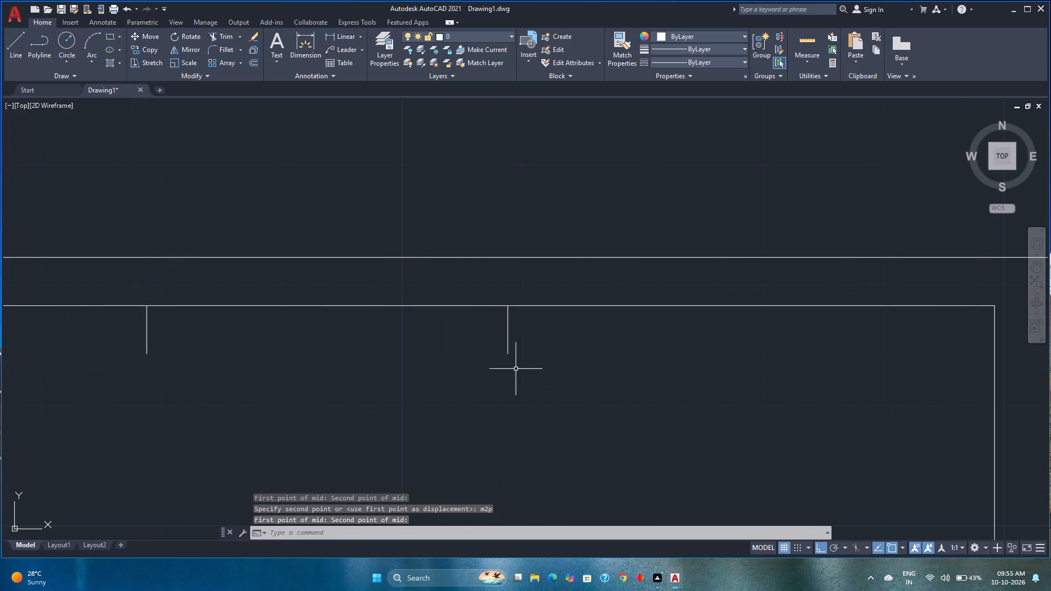
click(564, 348)
click(91, 349)
key(m)
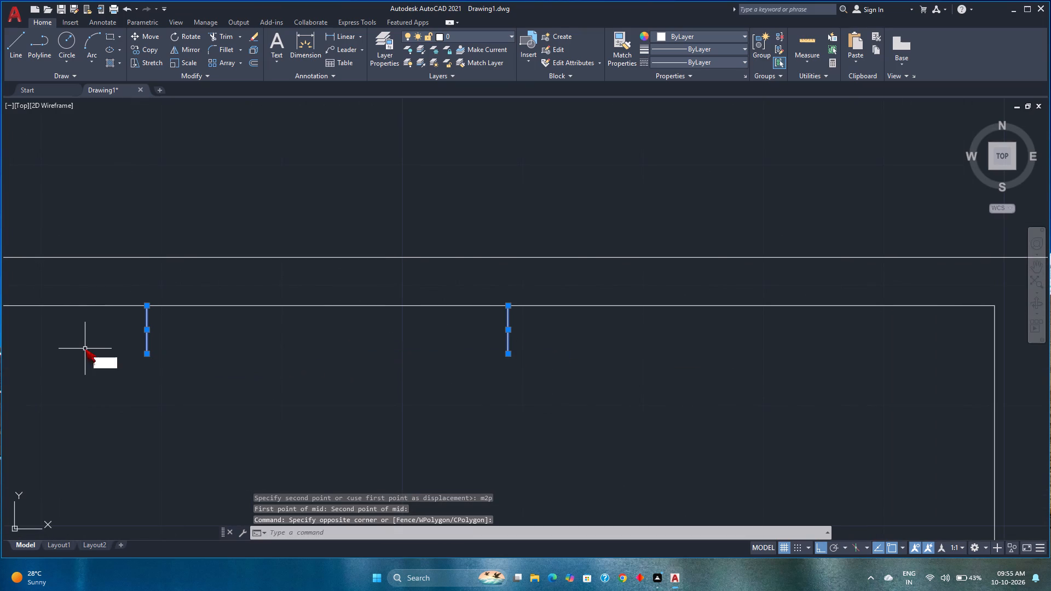
key(Return)
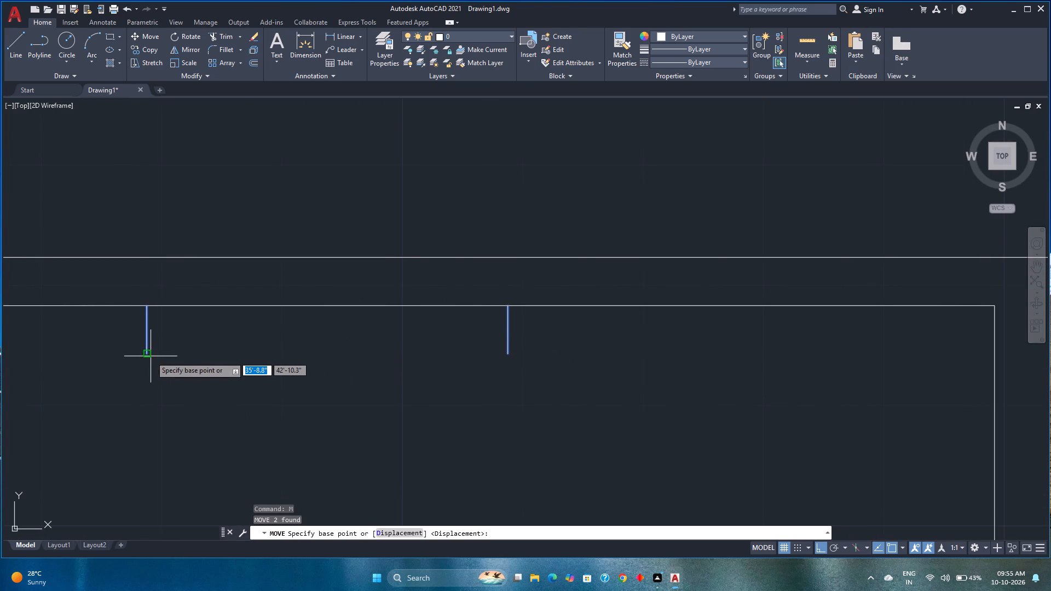
click(151, 356)
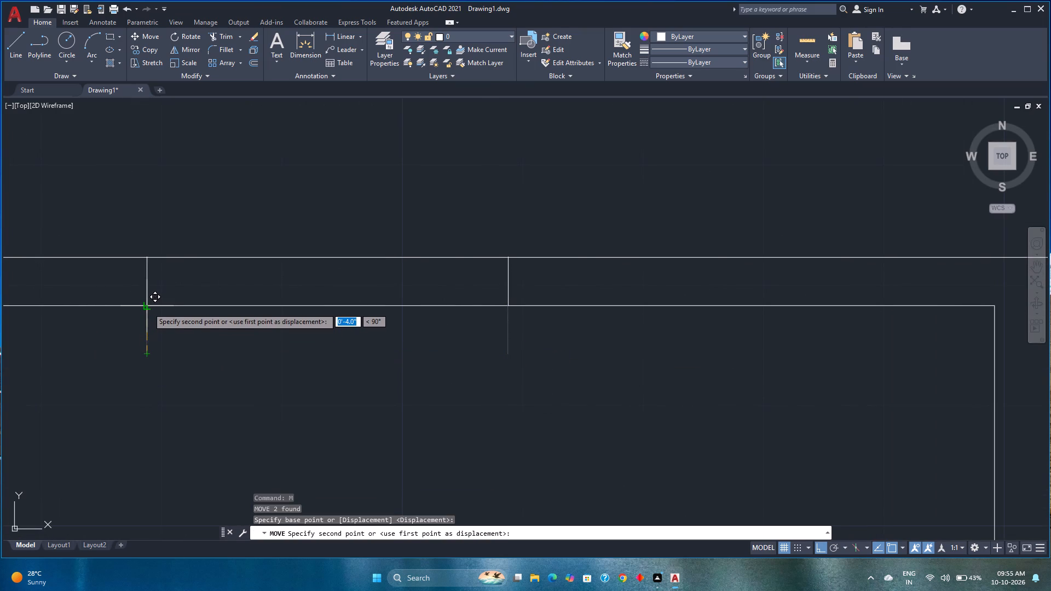
click(148, 308)
Trim both top wall lines of the lower-middle room between the two door lines to open its doorway.
text(tr)
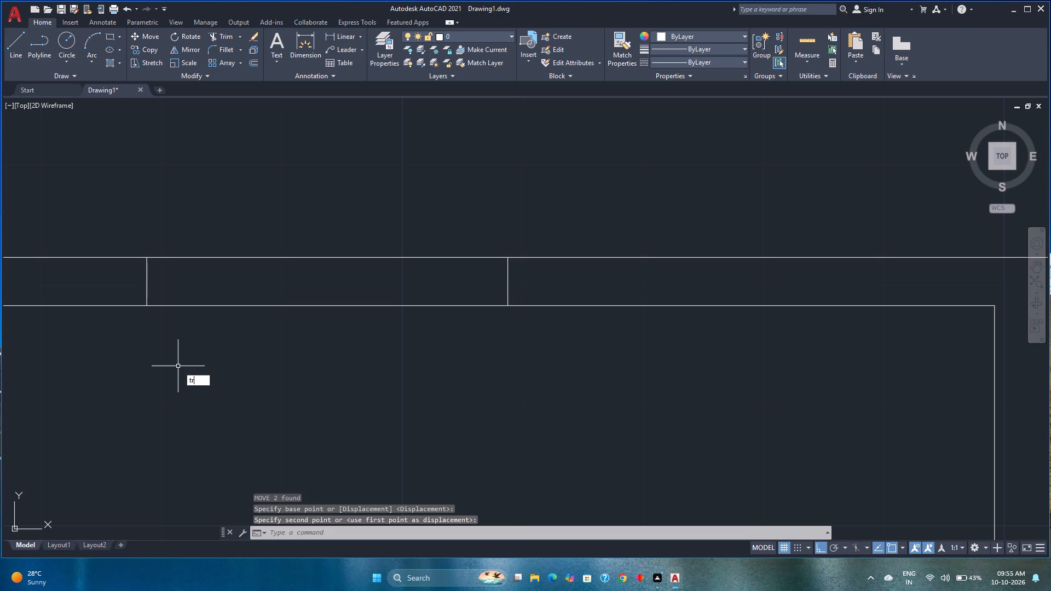
key(Return)
click(259, 236)
click(247, 375)
scroll(247, 375, down, 2)
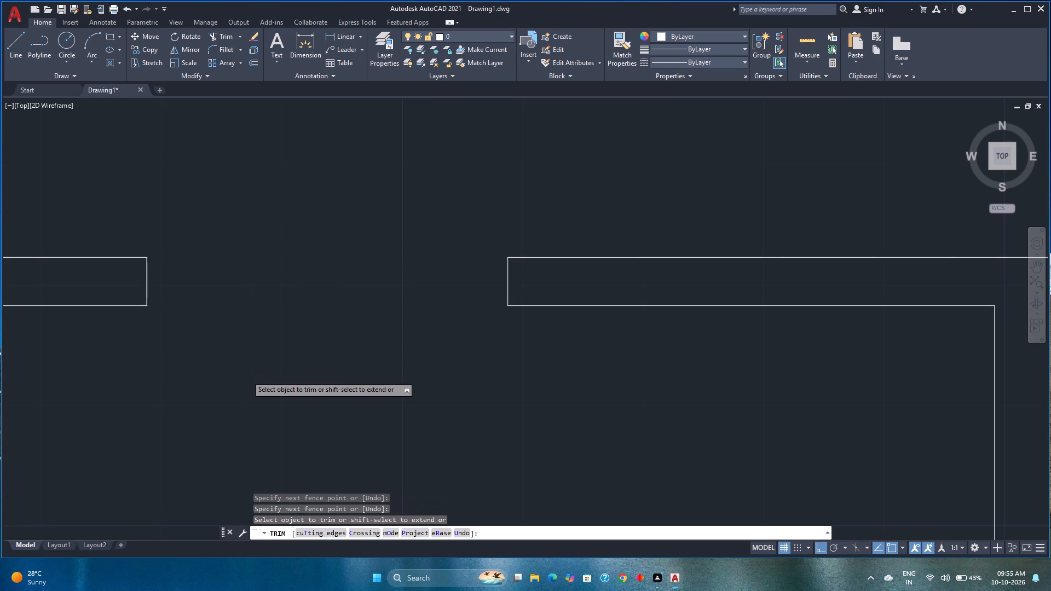
scroll(247, 375, down, 5)
middle_drag(263, 369, 275, 337)
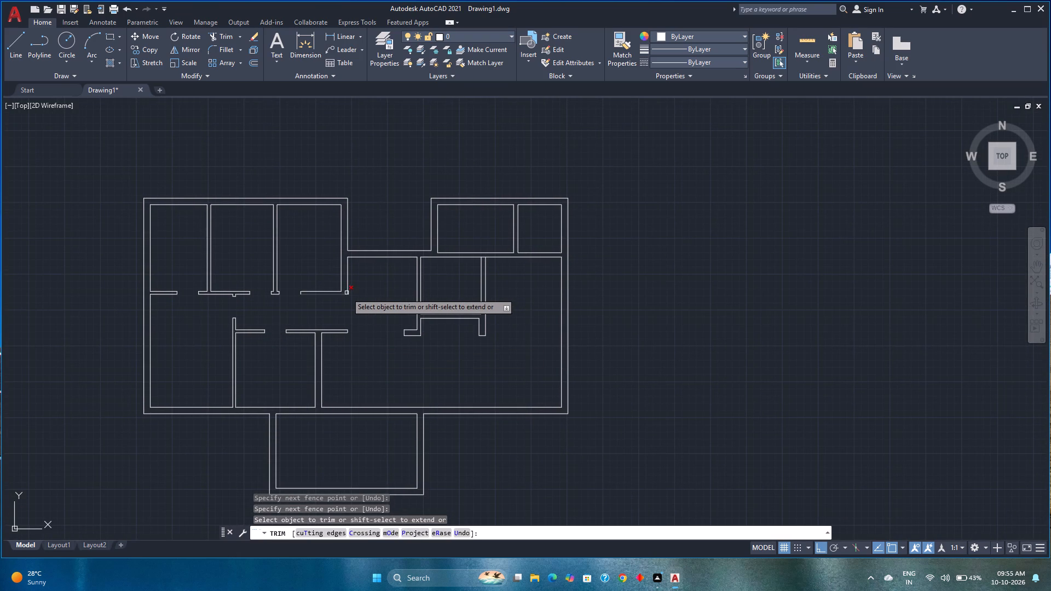
key(space)
Copy the two end lines of the third upper-left room's doorway to the left end of the recessed upper wall.
scroll(343, 288, up, 2)
middle_drag(343, 288, 396, 315)
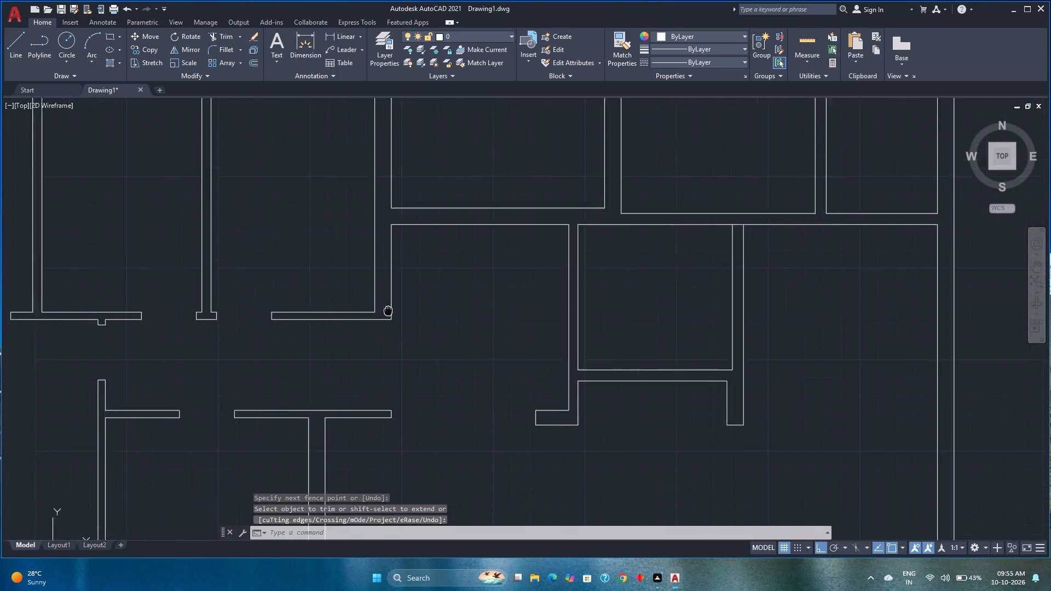
middle_drag(396, 315, 429, 321)
scroll(304, 330, up, 3)
middle_drag(309, 330, 397, 305)
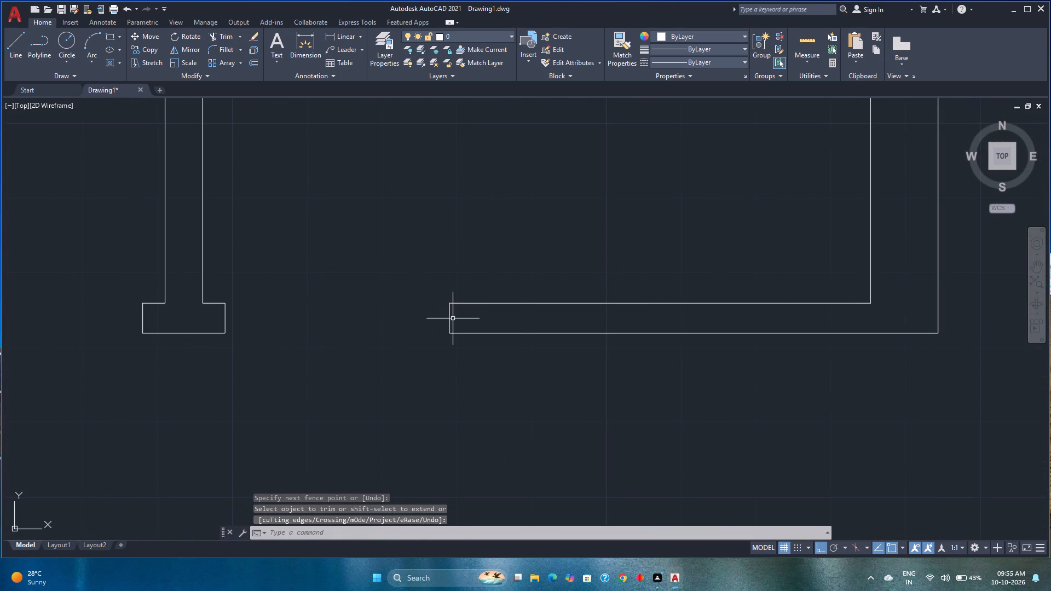
click(456, 320)
click(205, 314)
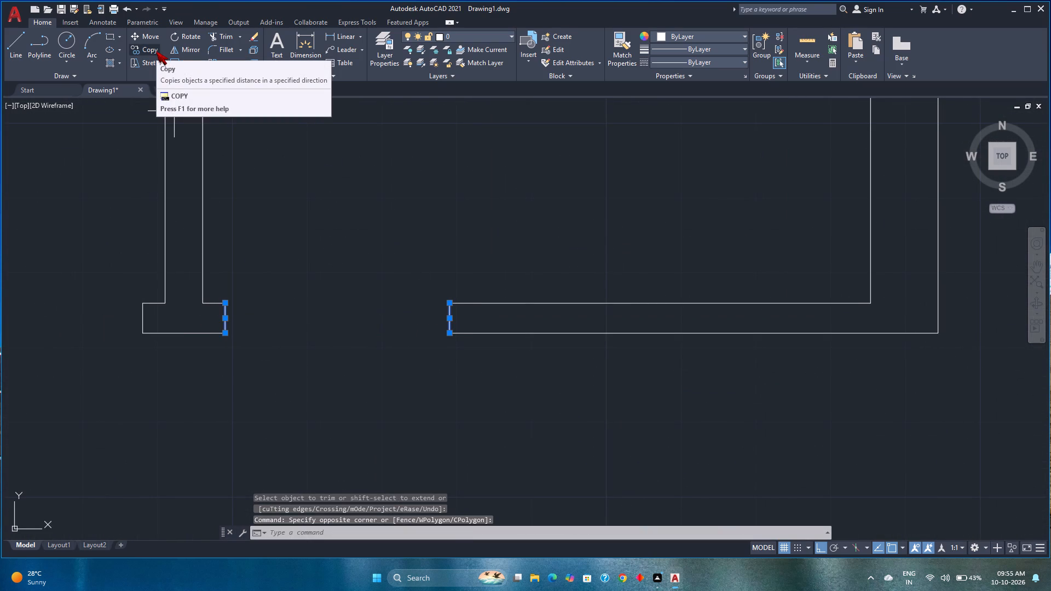
click(156, 51)
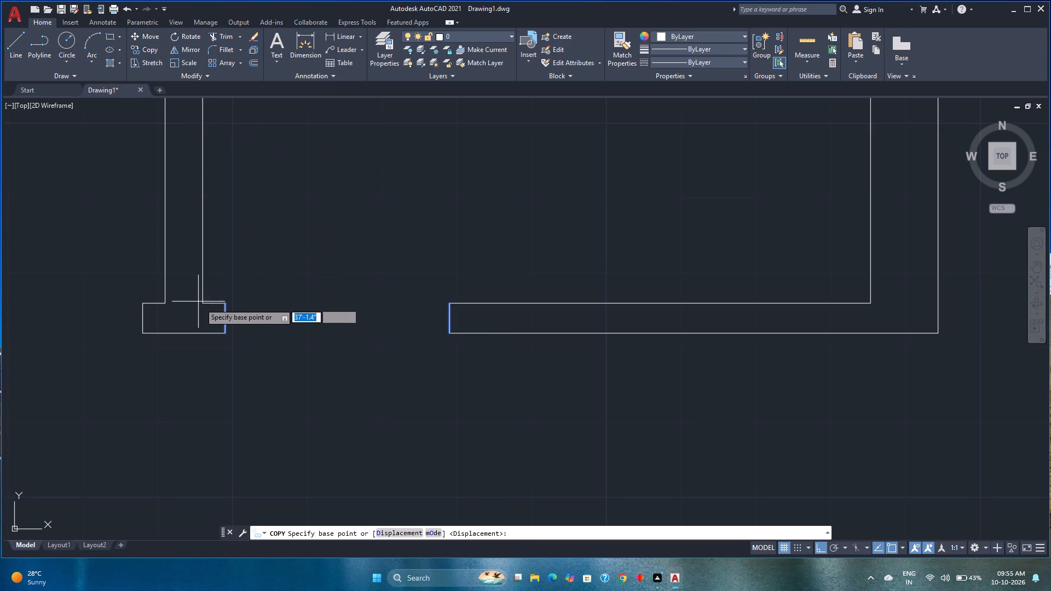
click(201, 304)
scroll(303, 251, down, 3)
middle_drag(303, 251, 101, 380)
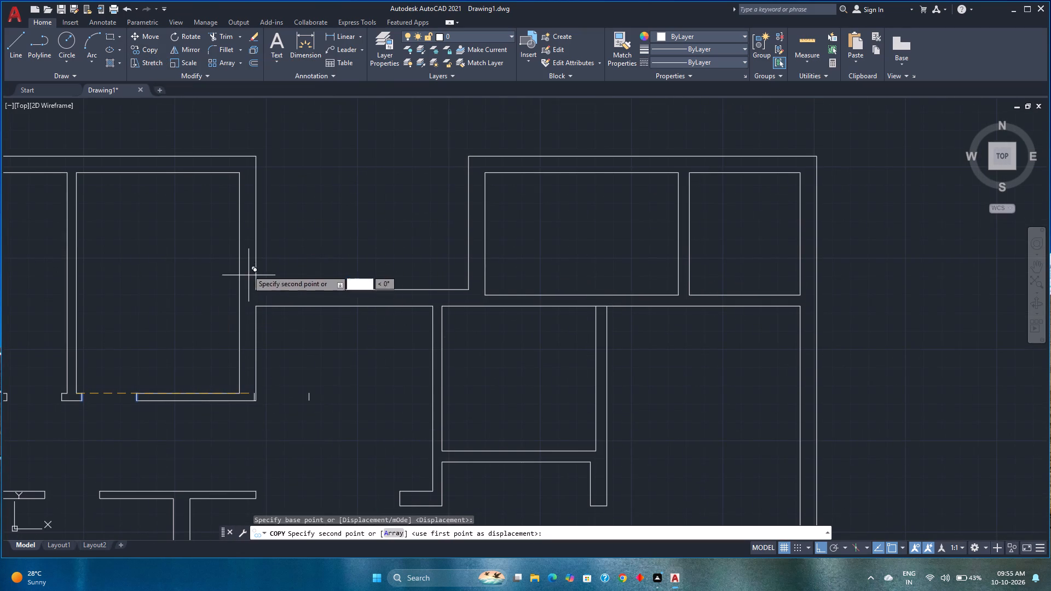
click(255, 291)
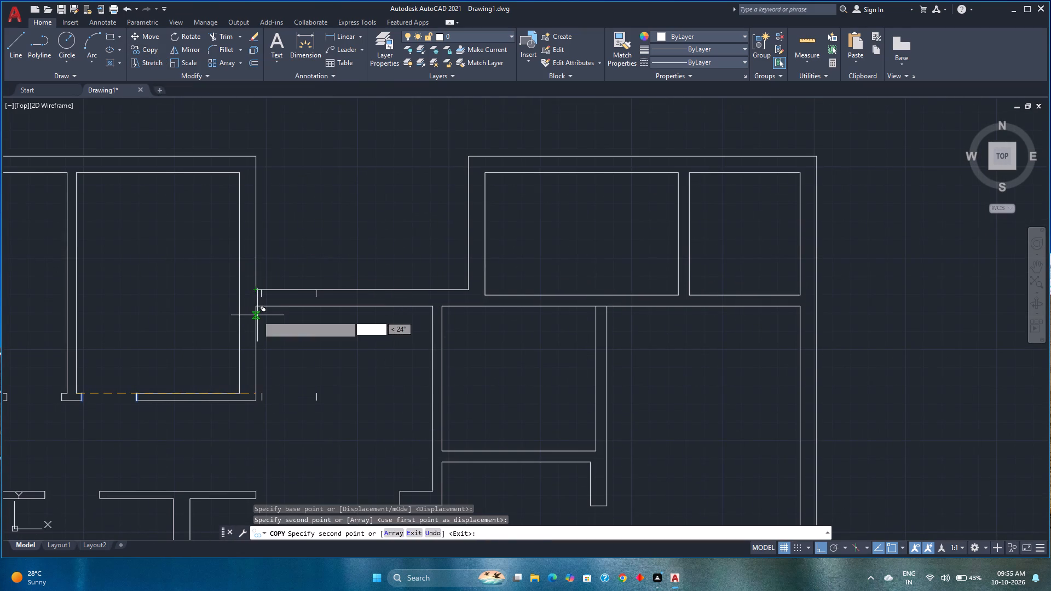
key(Escape)
Move the two copied door lines 3" to the right along the recessed upper wall.
scroll(262, 296, up, 3)
middle_drag(262, 296, 269, 296)
scroll(382, 310, up, 2)
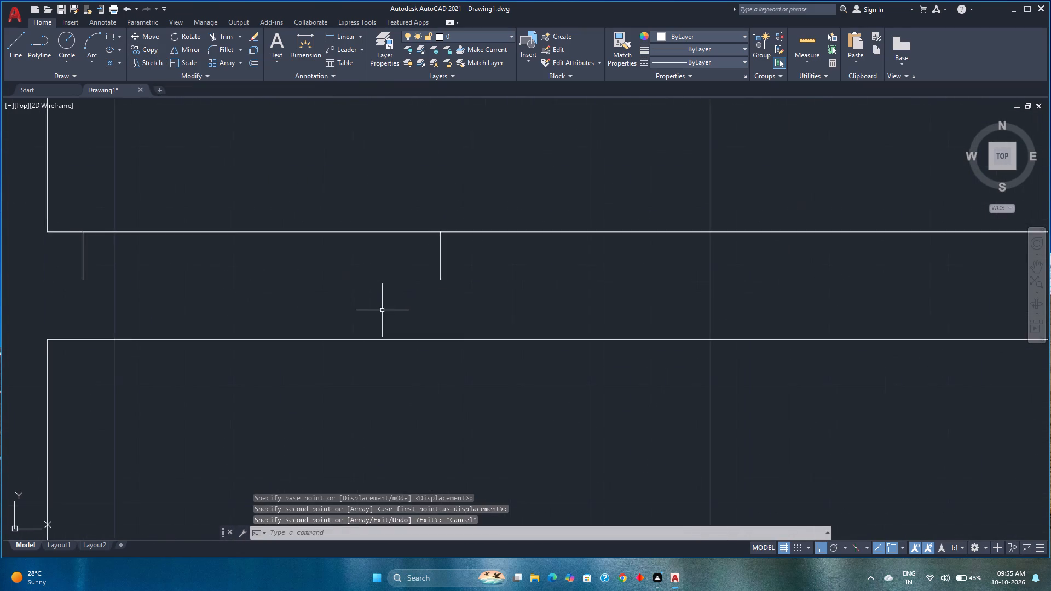
middle_drag(383, 311, 426, 367)
click(551, 343)
click(43, 322)
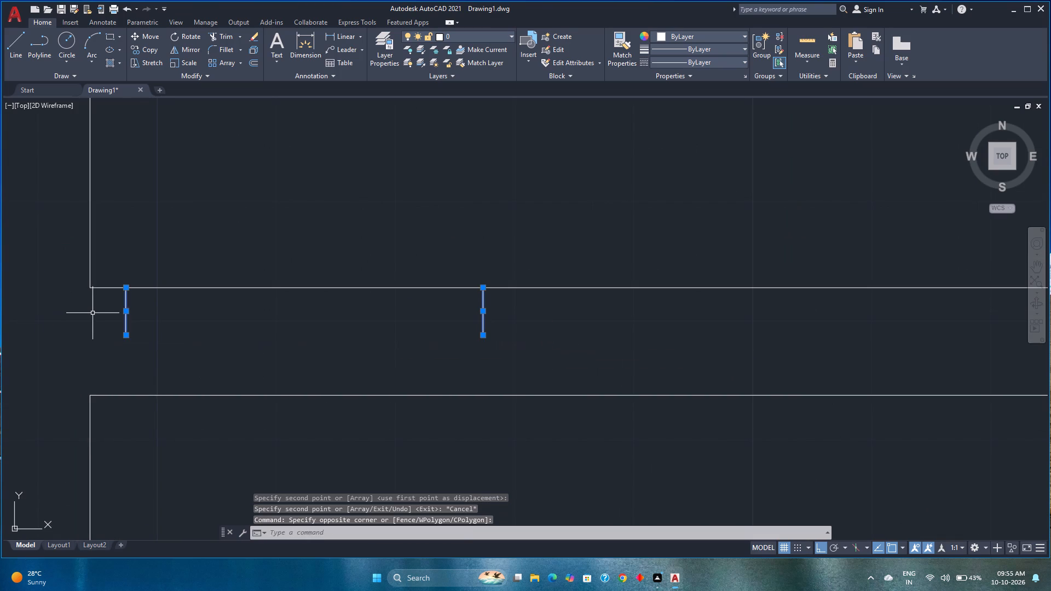
key(m)
key(Return)
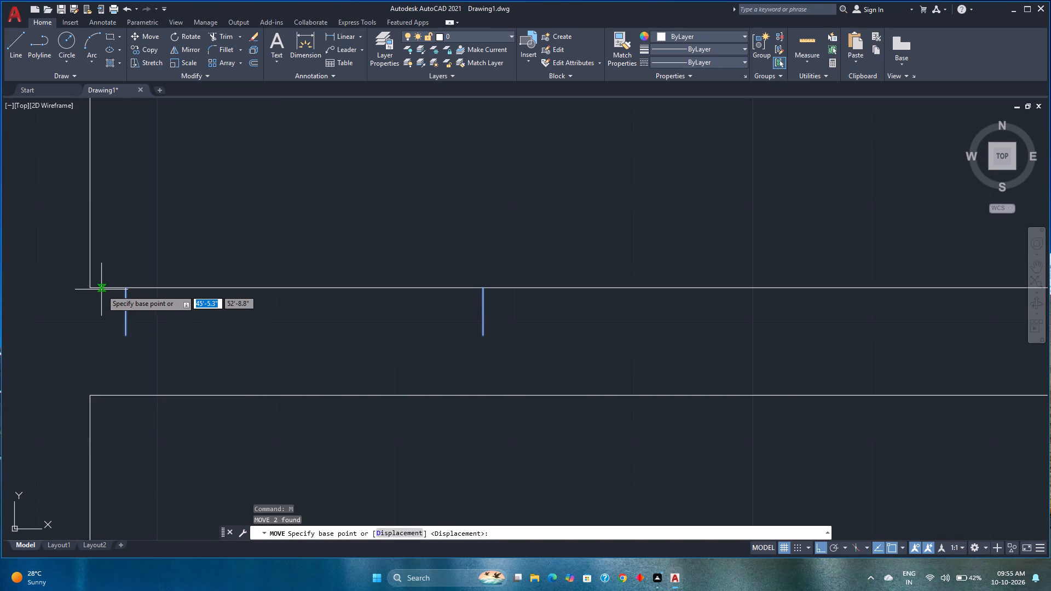
click(93, 288)
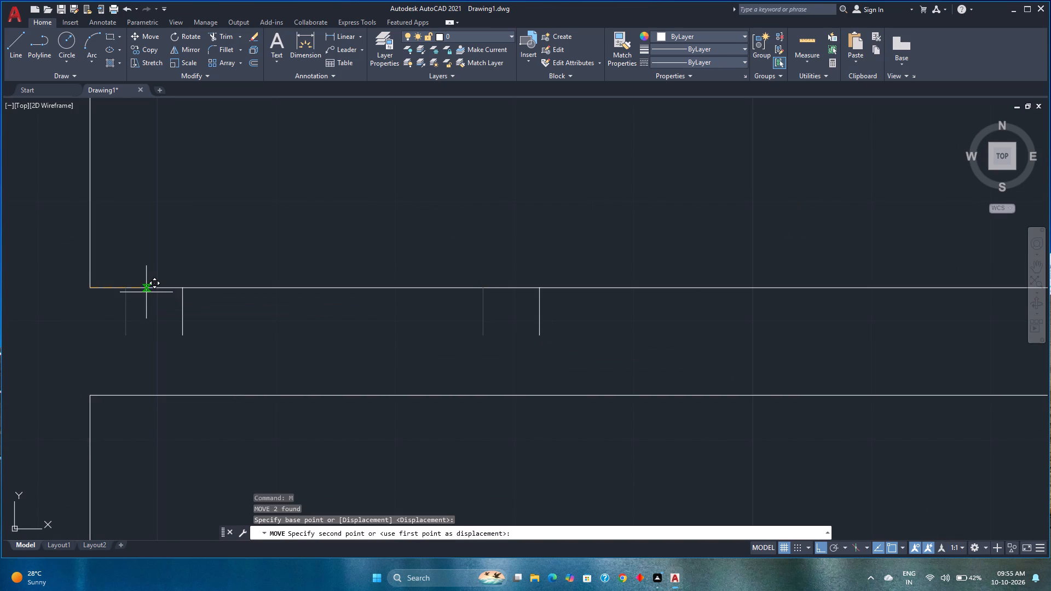
key(3)
key(Return)
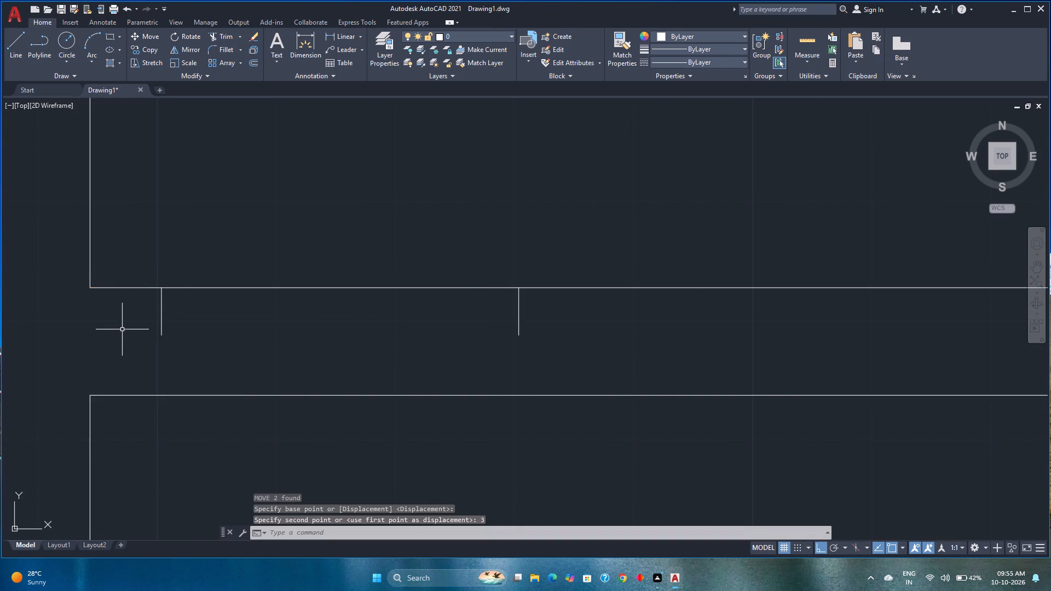
Extend both door lines down to the lower line of the recessed upper wall.
scroll(122, 329, down, 1)
key(e)
key(x)
key(Return)
click(125, 317)
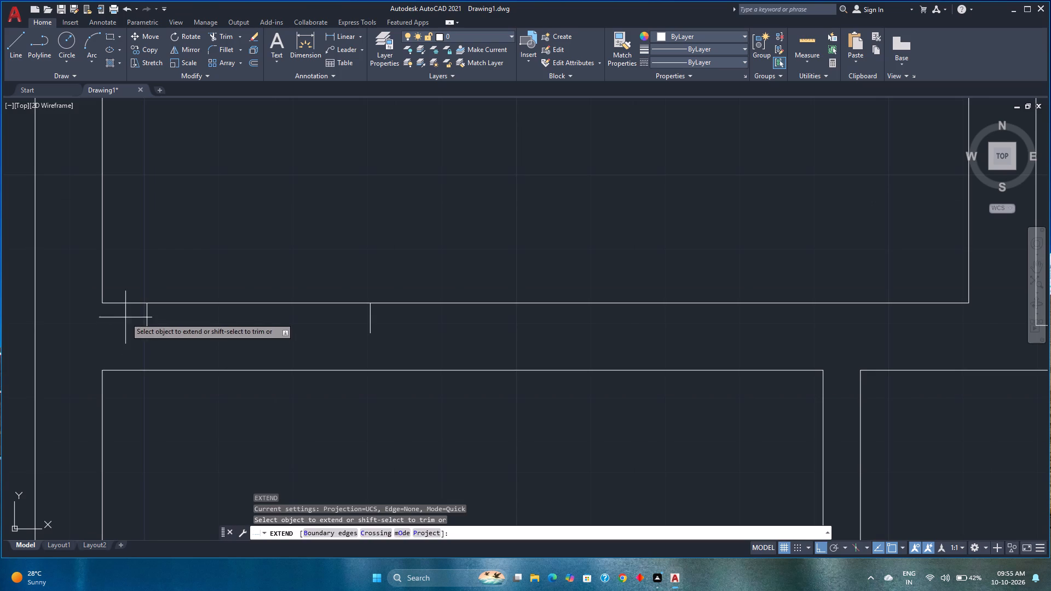
click(386, 322)
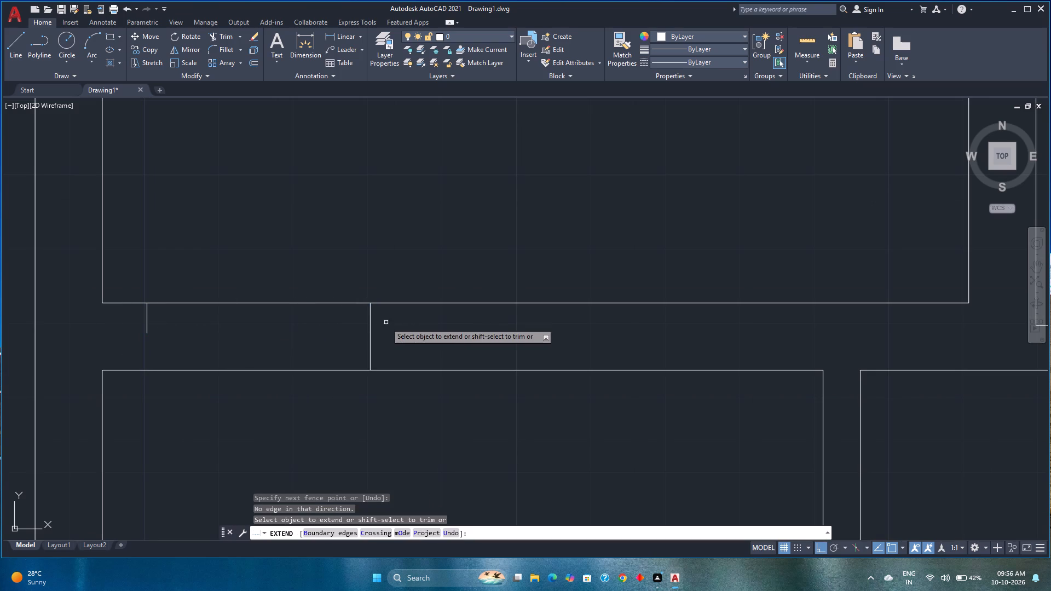
click(147, 324)
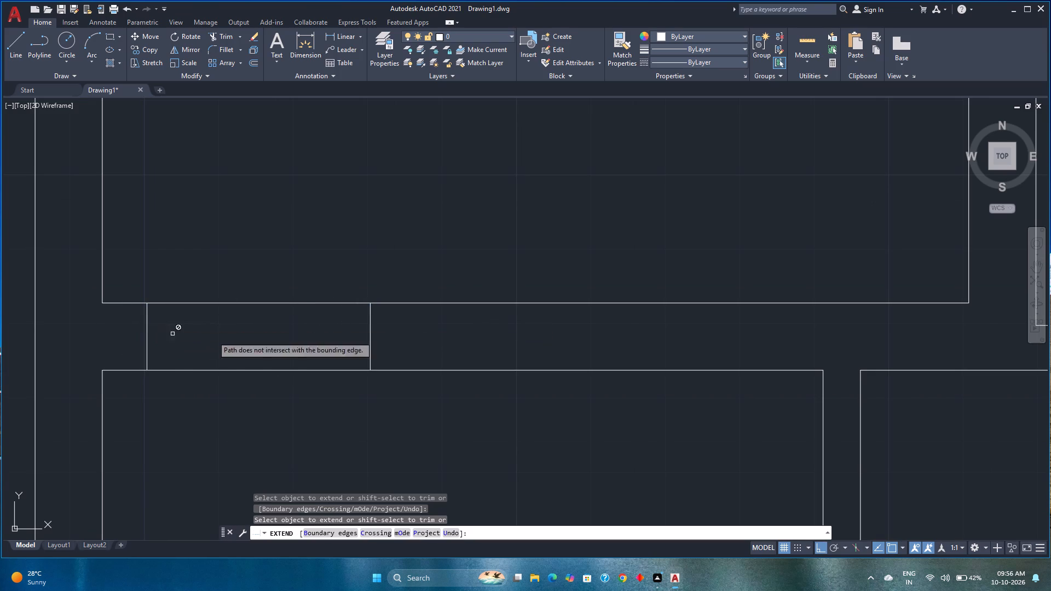
key(Escape)
Trim both lines of the recessed upper wall between the two door lines to open its doorway.
scroll(220, 335, down, 4)
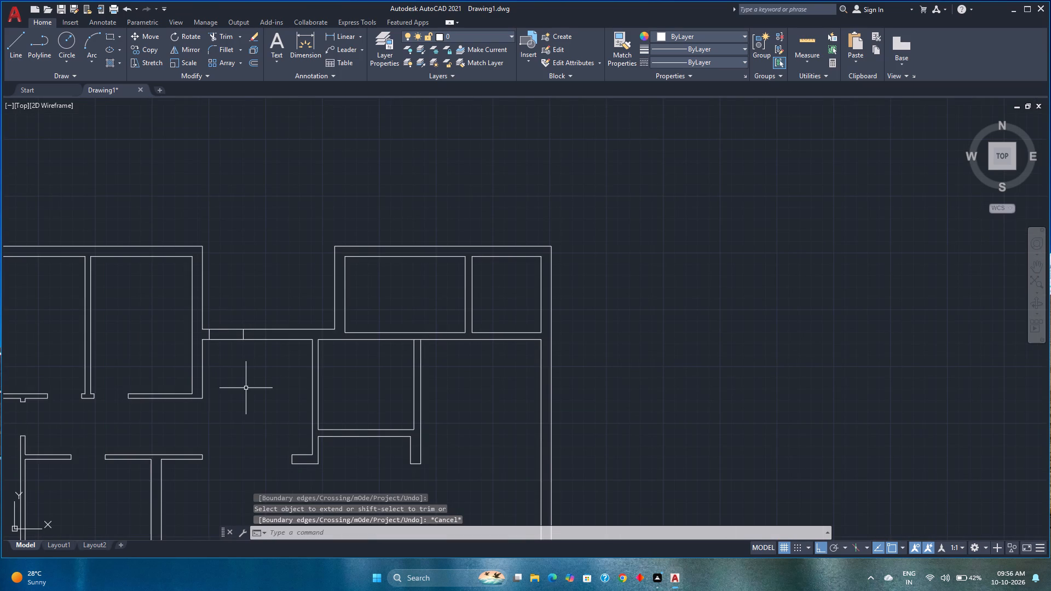
scroll(244, 389, down, 1)
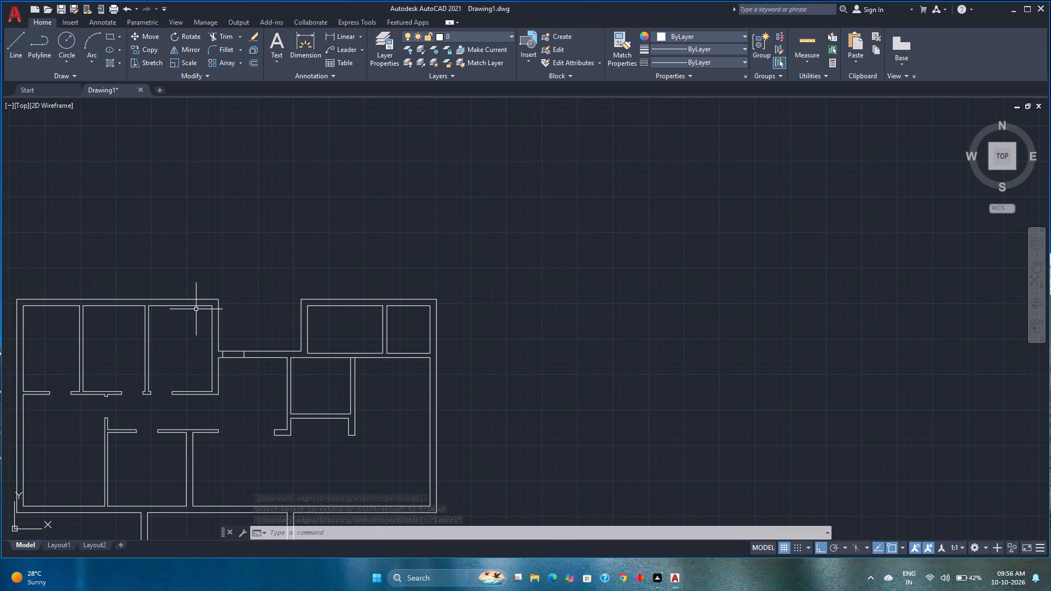
scroll(207, 322, up, 2)
key(t)
key(r)
key(Return)
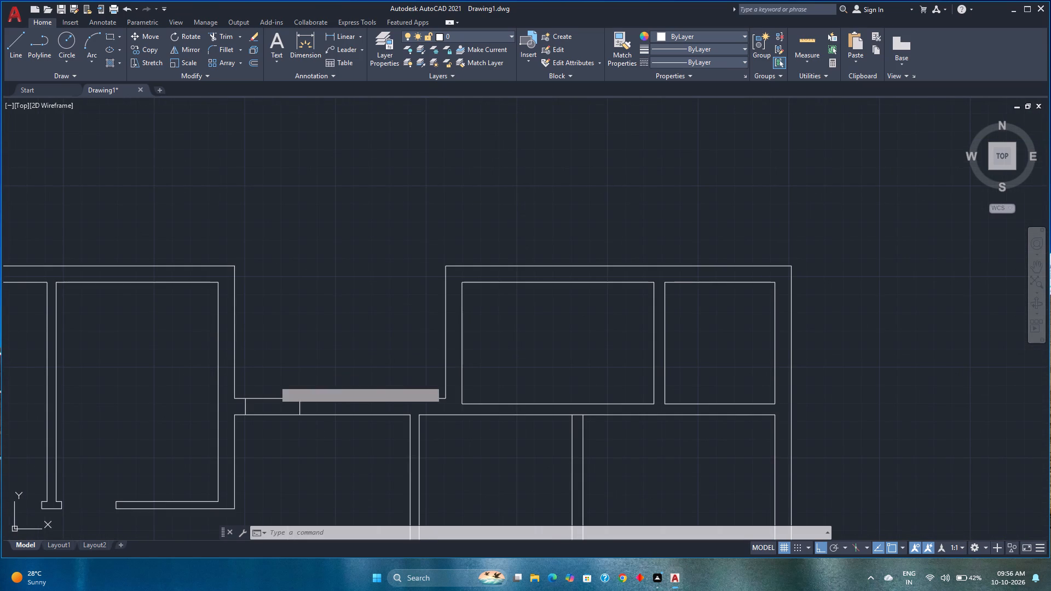
click(272, 376)
click(274, 428)
scroll(274, 427, down, 3)
middle_drag(274, 427, 253, 376)
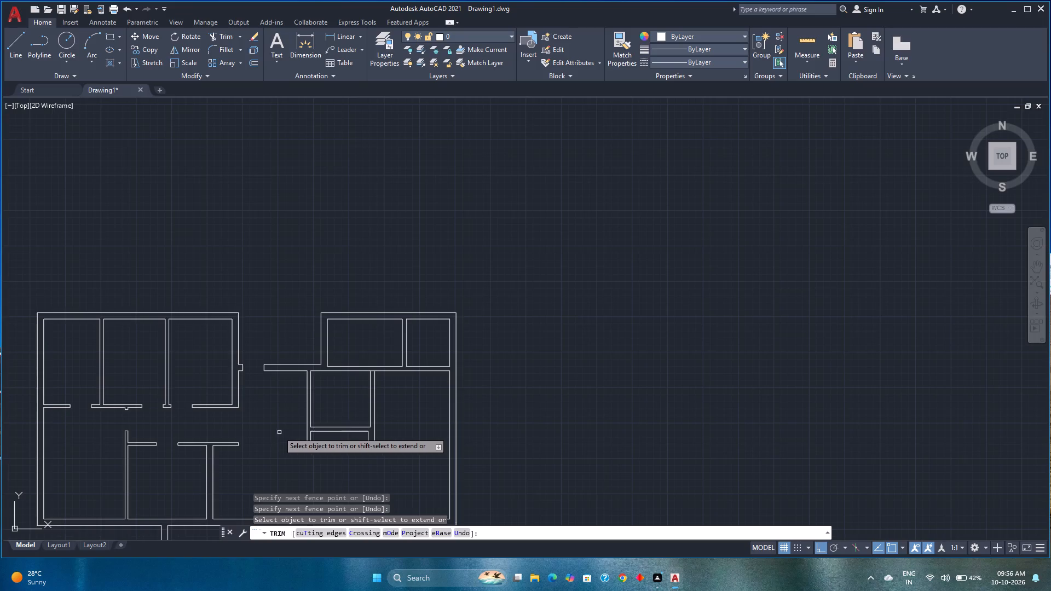
key(space)
Copy the two end lines of the lower-left room's doorway in its right-hand vertical wall to the top of the small central room's left wall.
scroll(125, 415, up, 1)
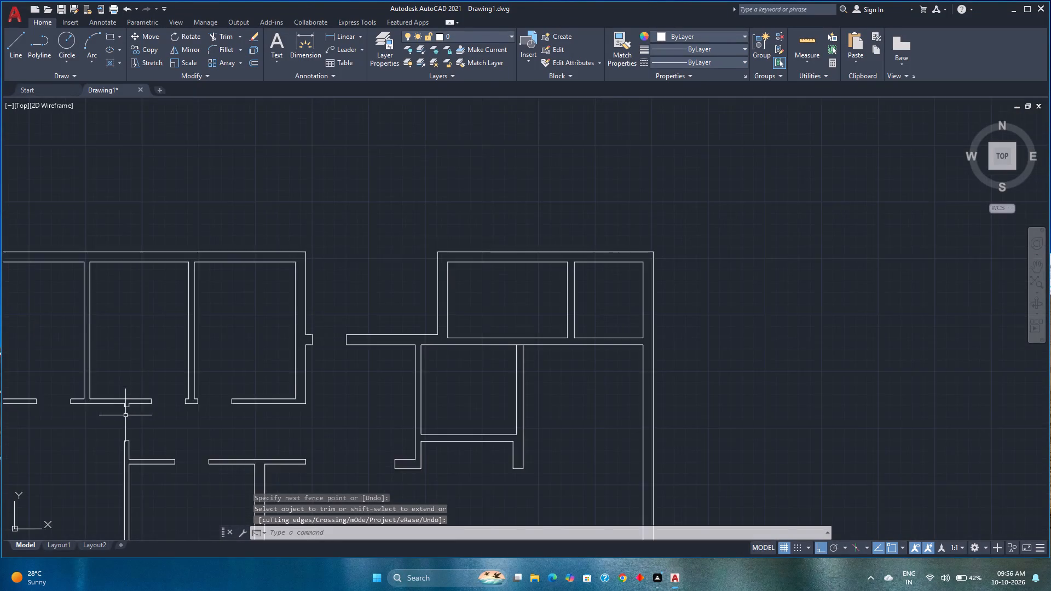
scroll(125, 415, up, 4)
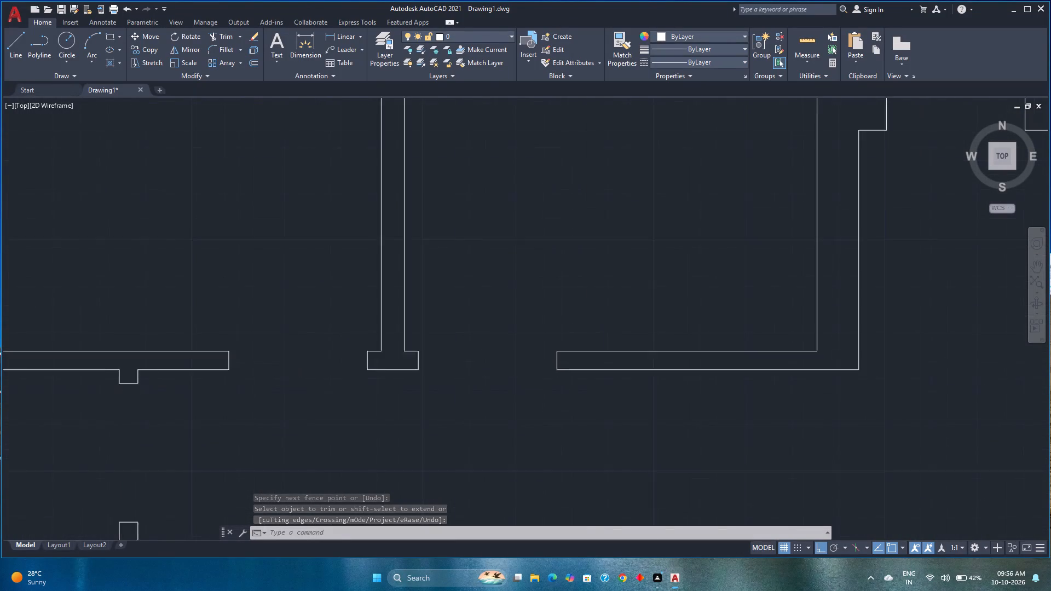
click(125, 363)
scroll(131, 402, down, 2)
middle_drag(131, 402, 147, 323)
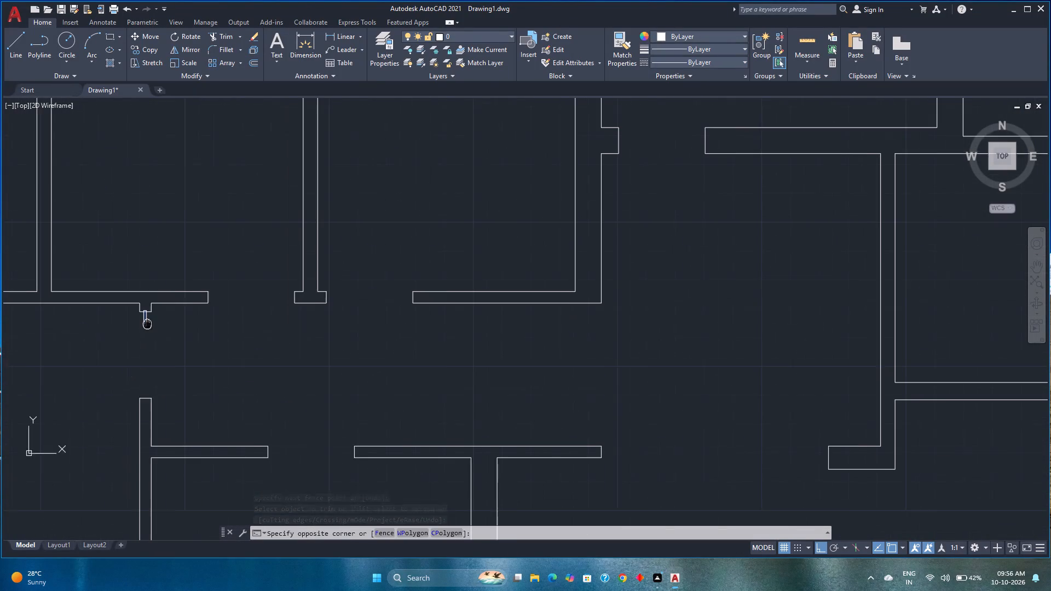
scroll(143, 397, up, 2)
click(143, 397)
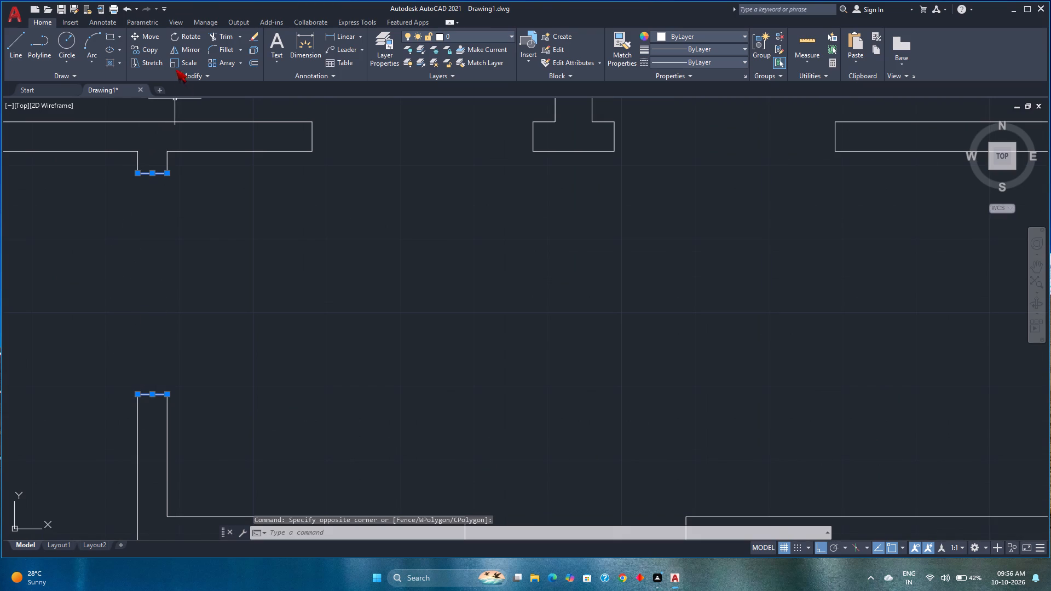
click(143, 53)
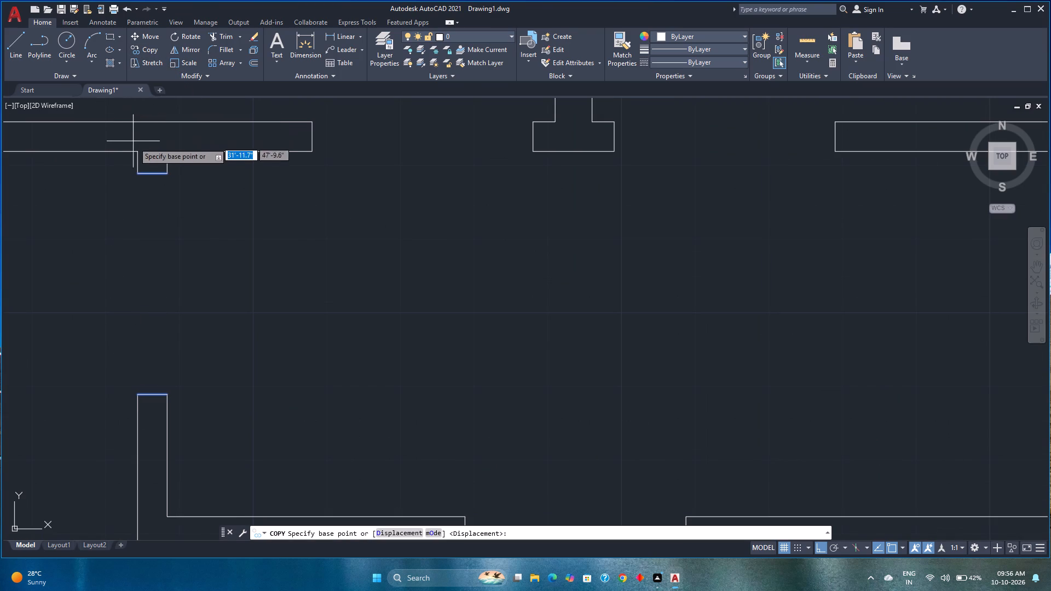
click(140, 150)
scroll(247, 172, down, 2)
middle_drag(258, 171, 260, 172)
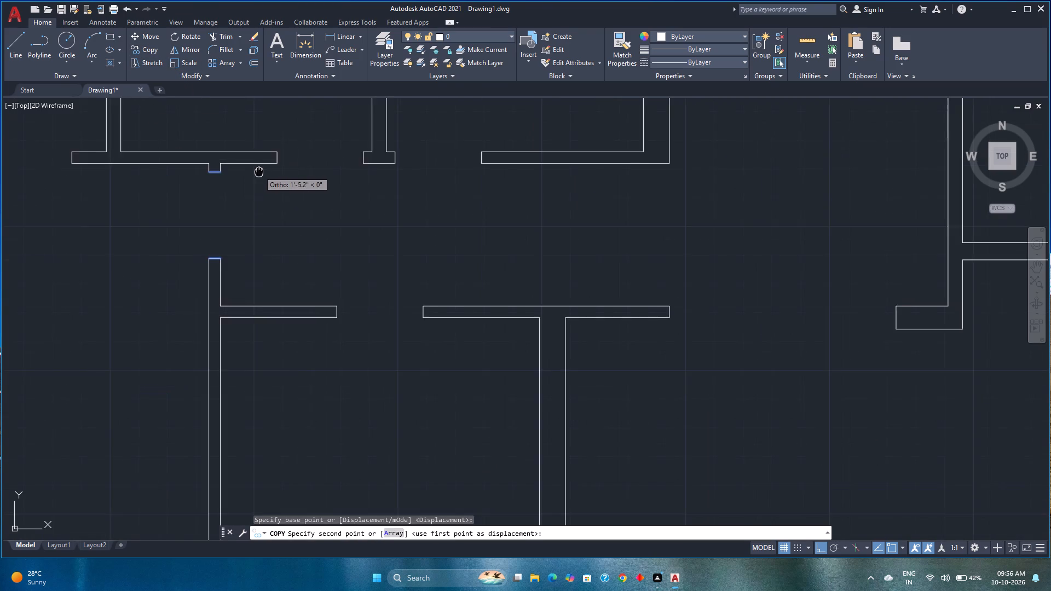
middle_drag(260, 172, 0, 383)
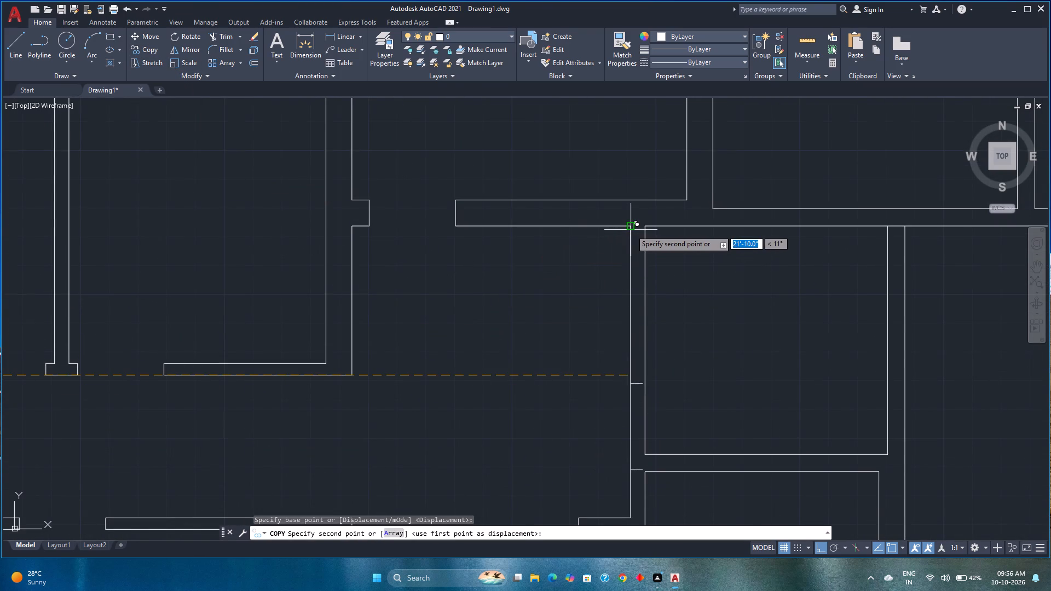
click(631, 228)
middle_drag(617, 257, 529, 259)
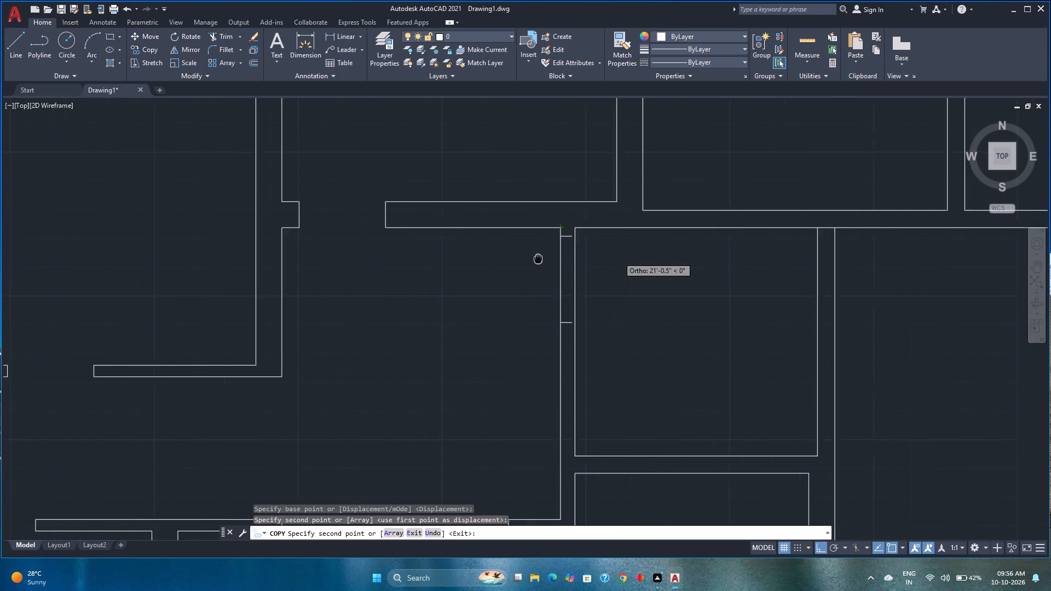
middle_drag(529, 259, 477, 264)
key(Escape)
Move the two copied door lines 3" down along the small central room's left wall.
scroll(518, 317, up, 3)
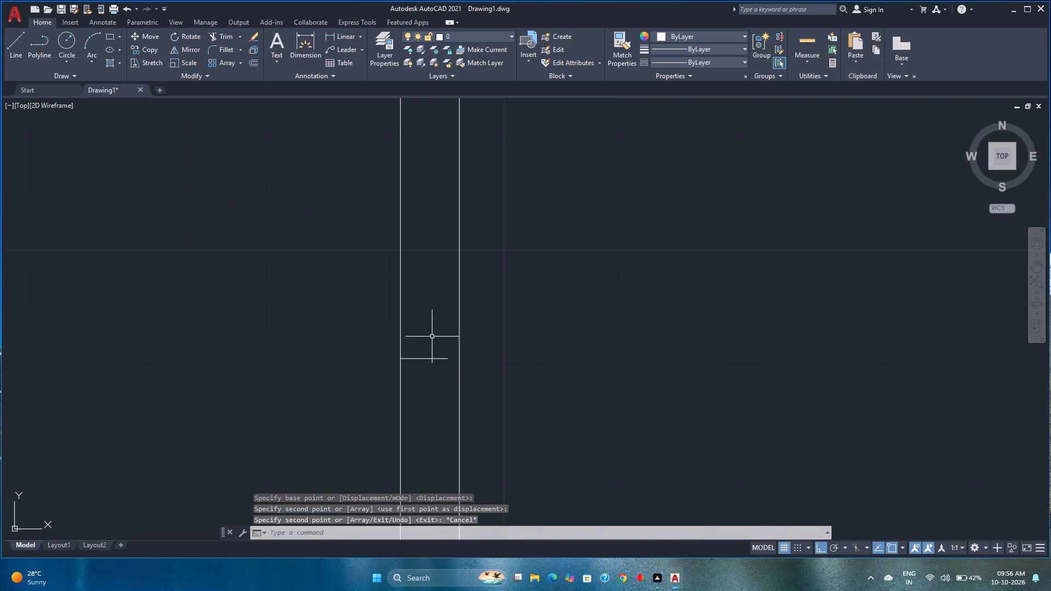
click(444, 362)
scroll(426, 285, down, 1)
middle_drag(426, 287, 436, 424)
scroll(436, 424, down, 1)
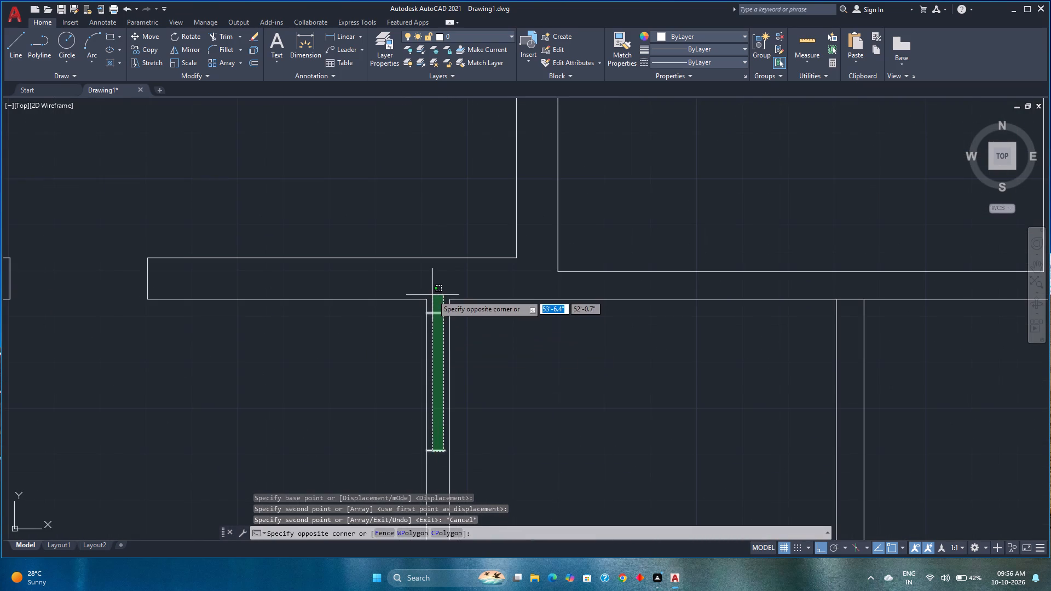
click(432, 295)
key(m)
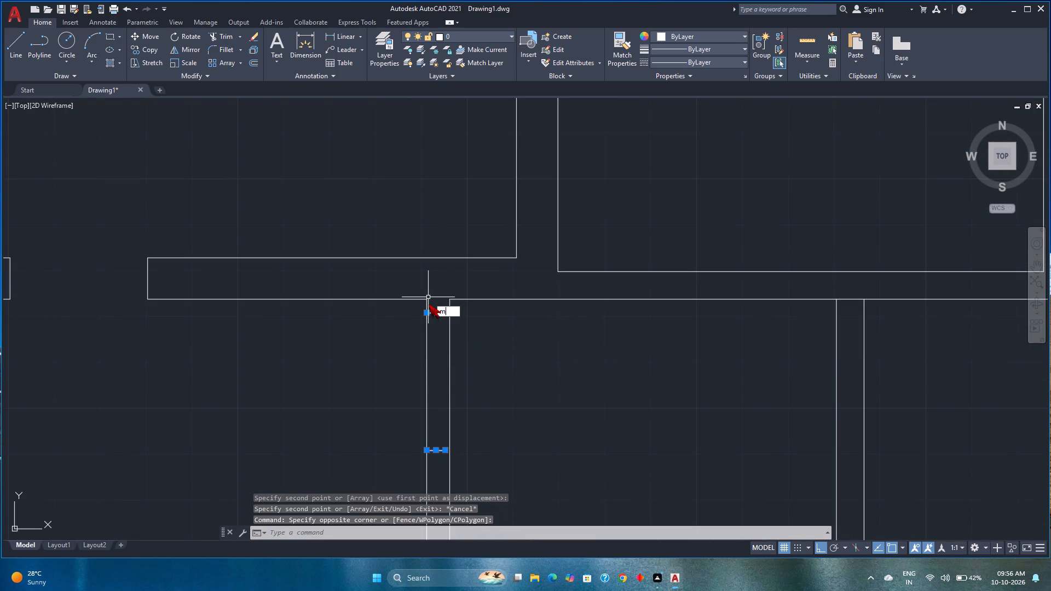
key(Return)
click(429, 300)
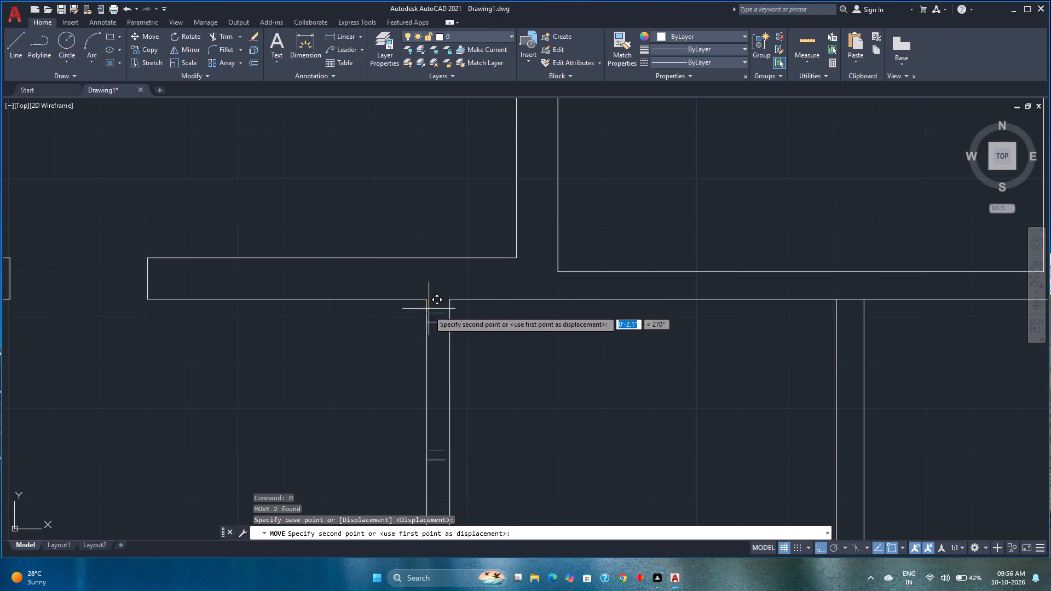
key(3)
key(Return)
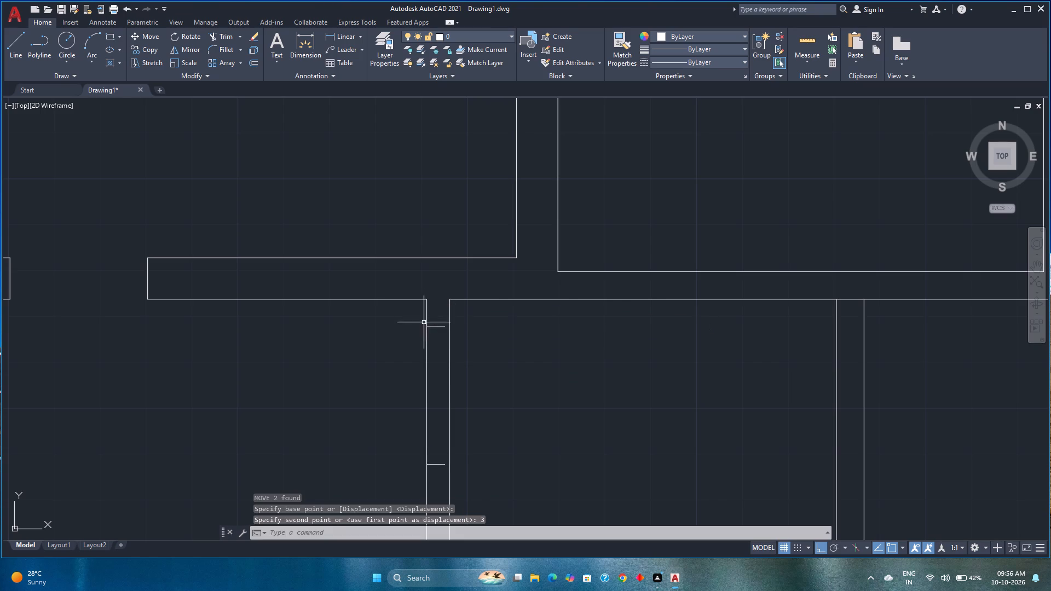
Extend both door lines across to the inner line of the small central room's left wall.
key(e)
key(x)
key(Return)
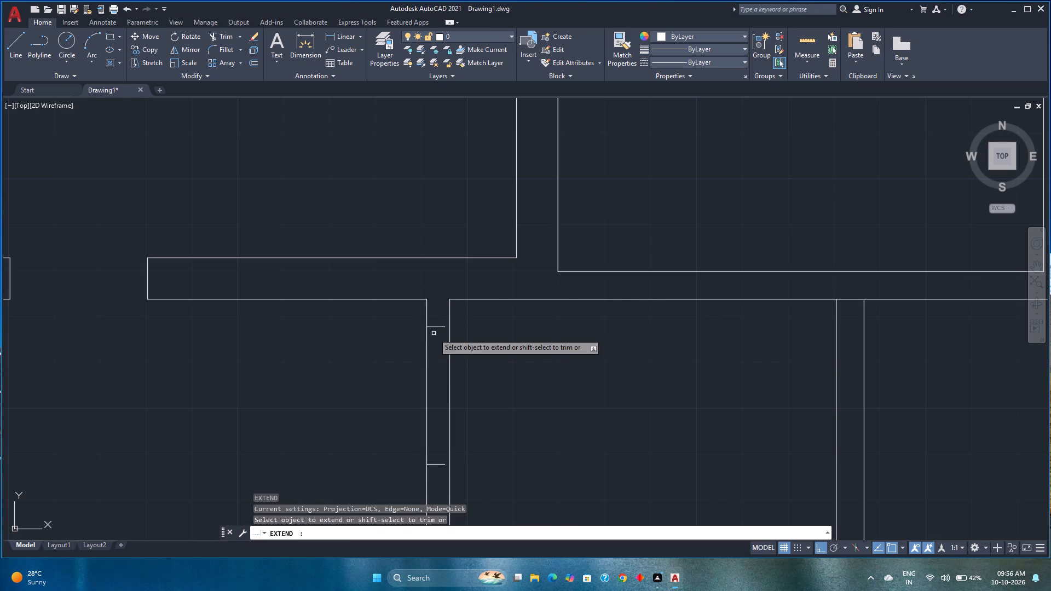
middle_drag(440, 350, 434, 279)
click(434, 251)
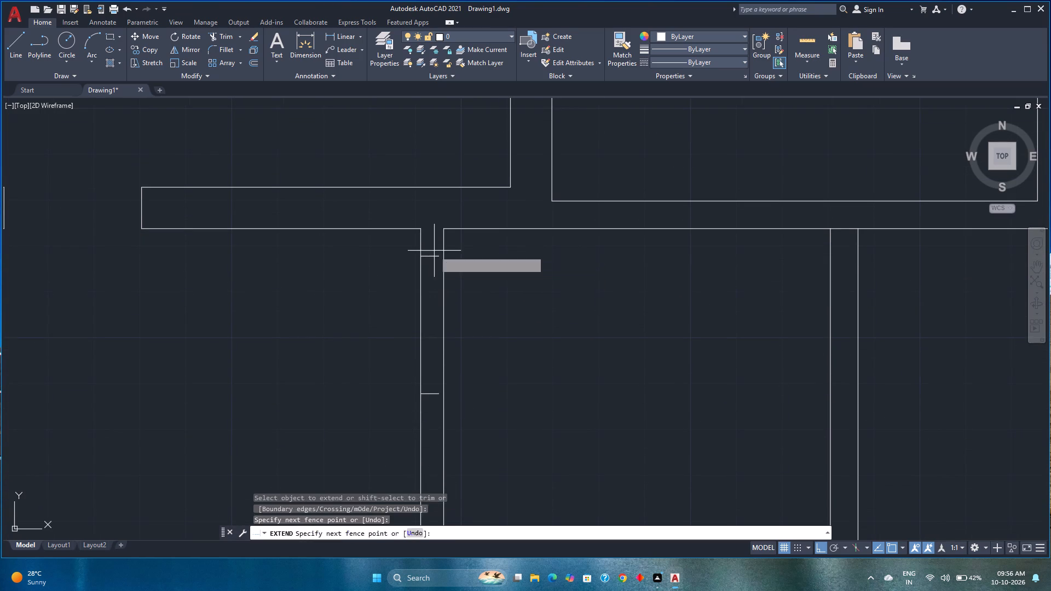
click(434, 405)
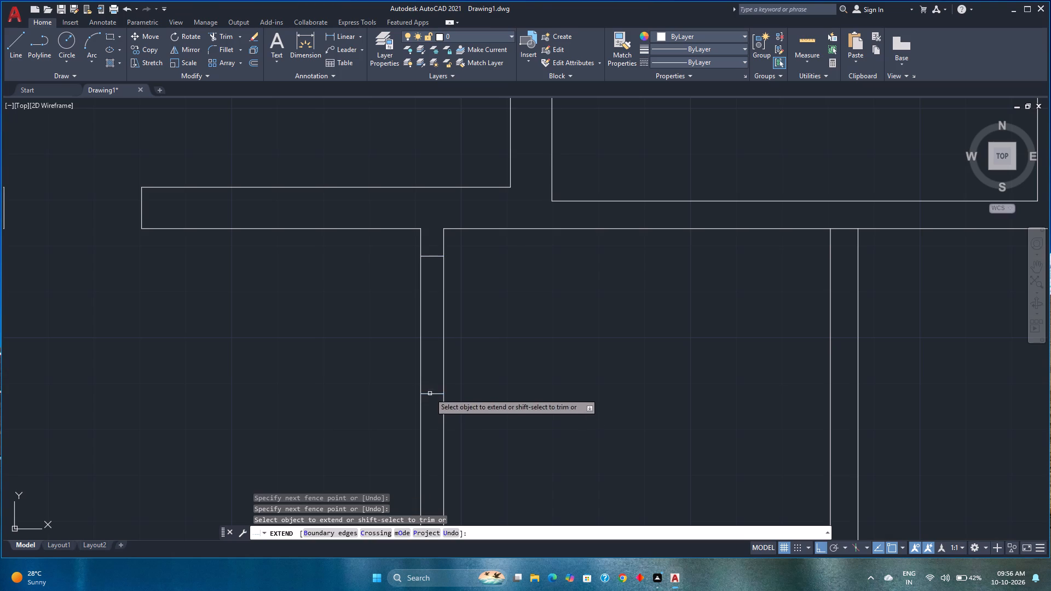
key(Escape)
Trim both lines of the small central room's left wall between the two door lines to open its doorway.
text(tr)
key(Return)
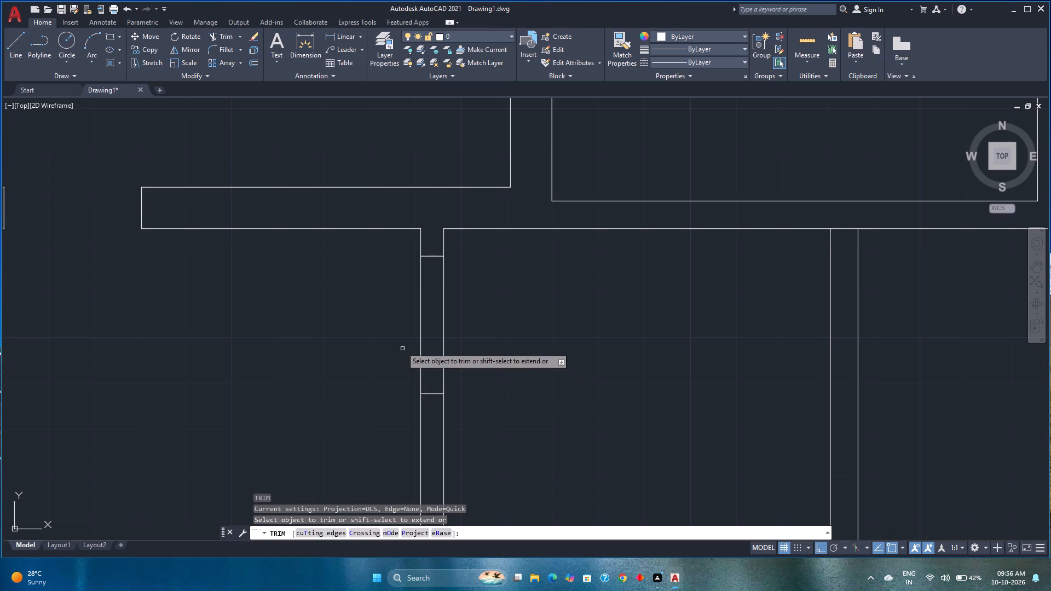
click(401, 343)
click(465, 334)
scroll(465, 334, down, 3)
key(space)
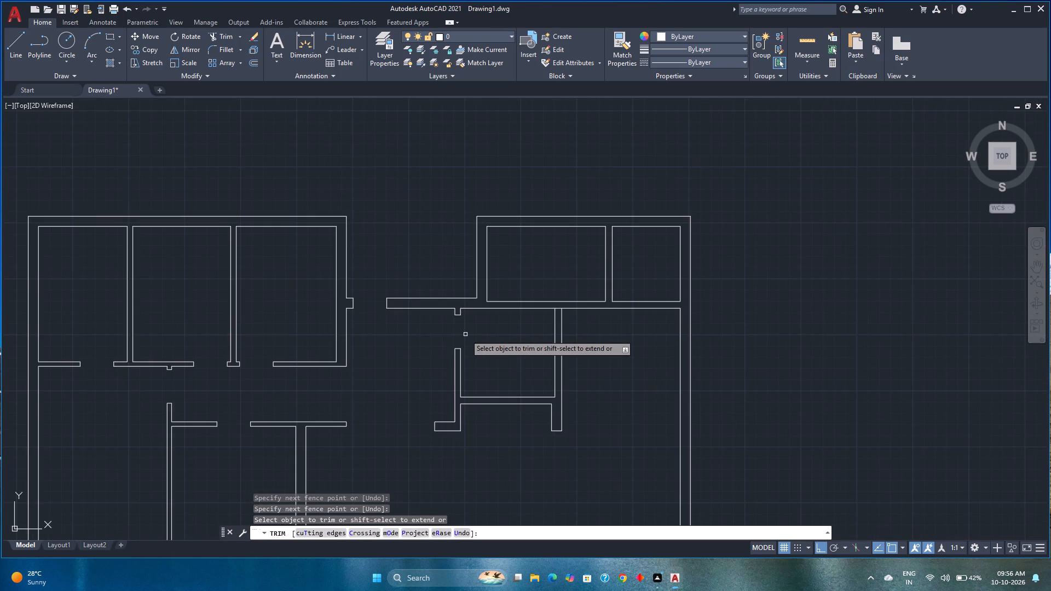
Copy the two end lines of the lower-left room's right-wall doorway to the bottom of the partition between the two upper-right rooms.
scroll(447, 333, down, 2)
middle_drag(446, 333, 359, 292)
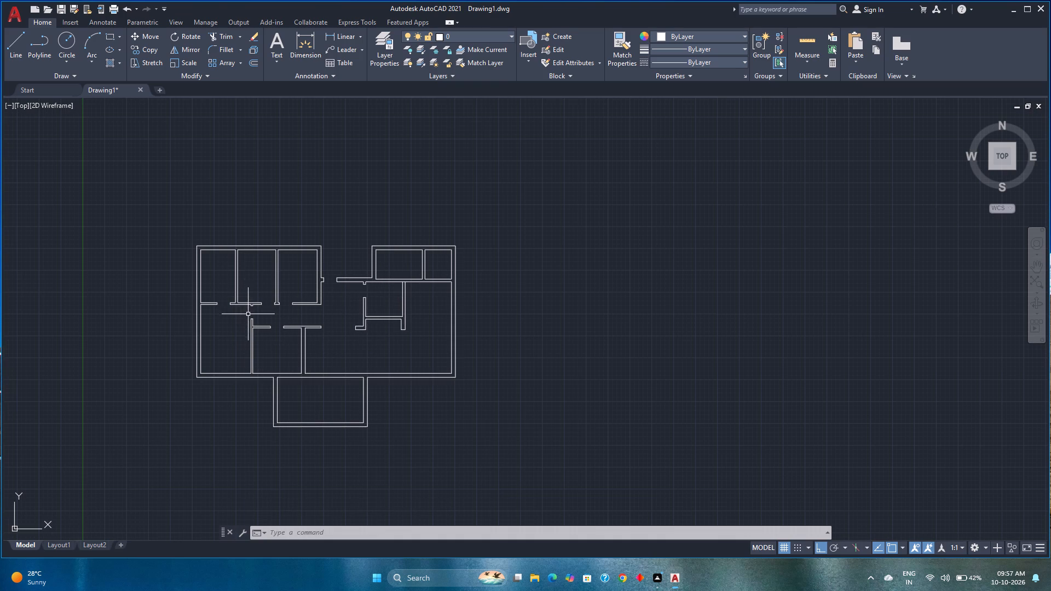
scroll(251, 316, up, 2)
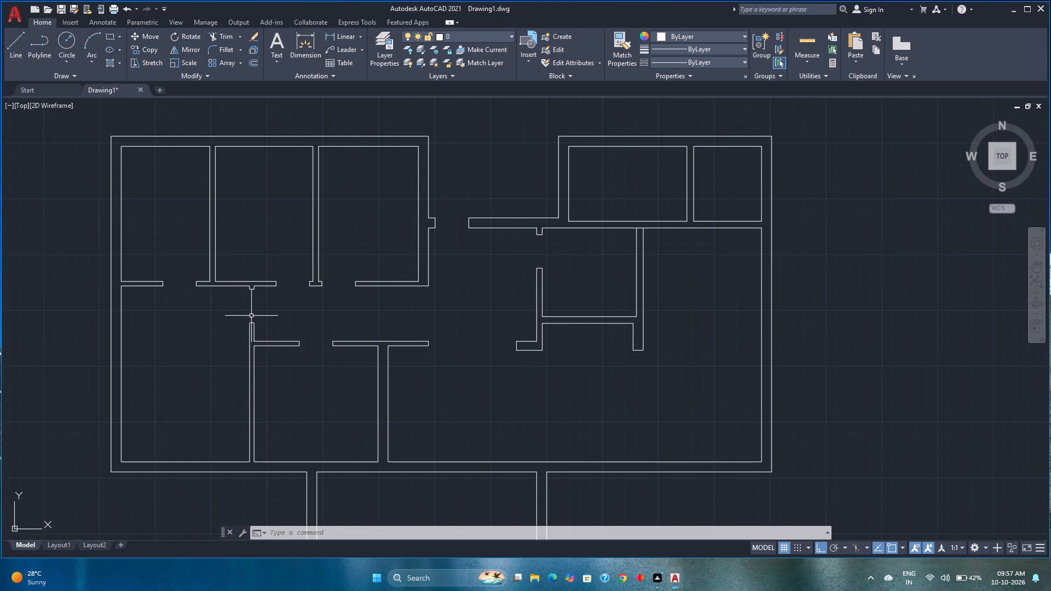
scroll(251, 316, up, 3)
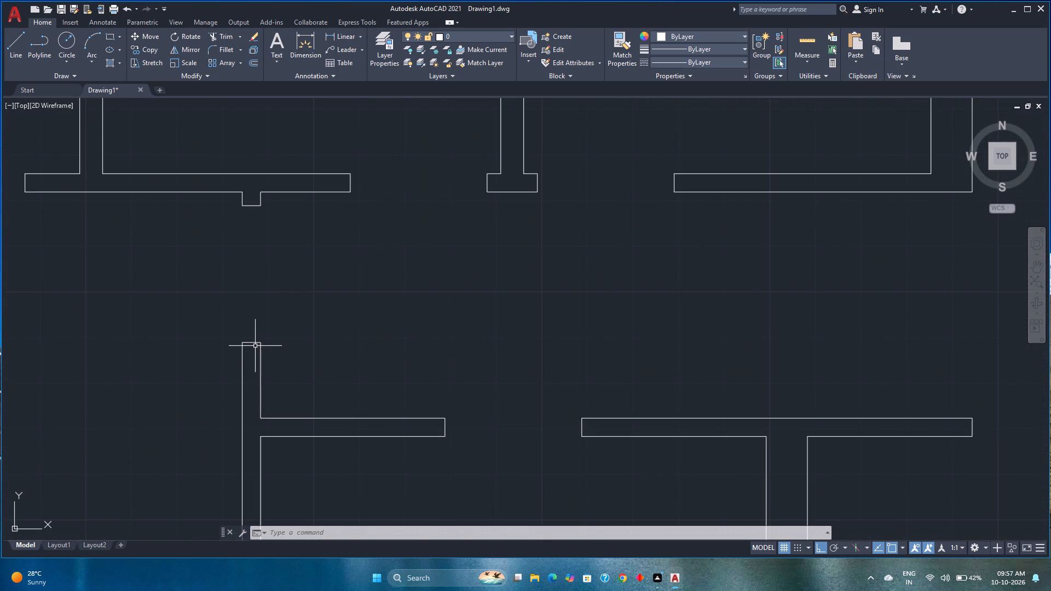
click(255, 346)
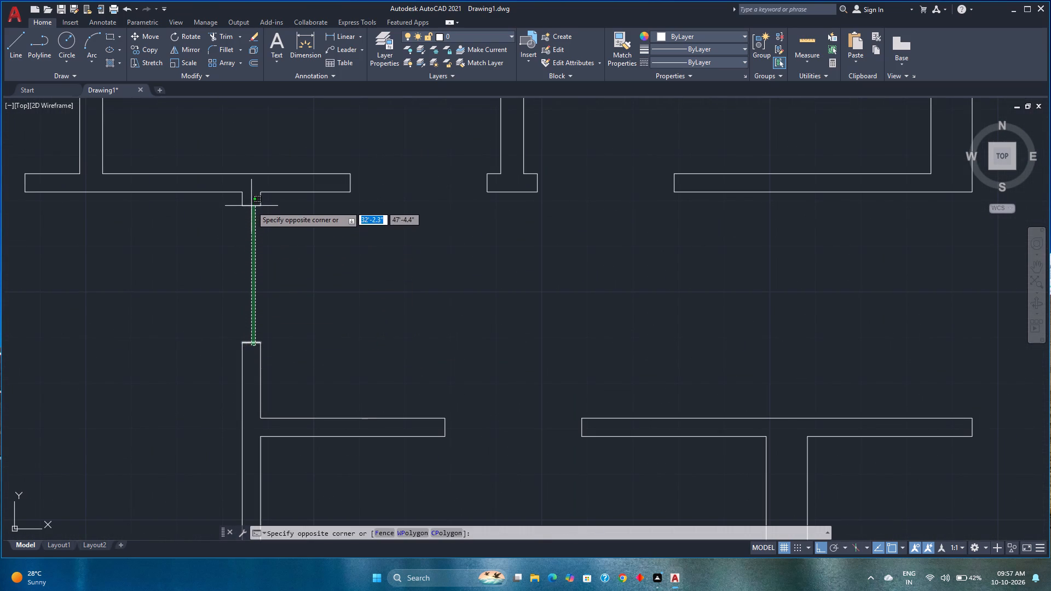
click(249, 200)
click(147, 46)
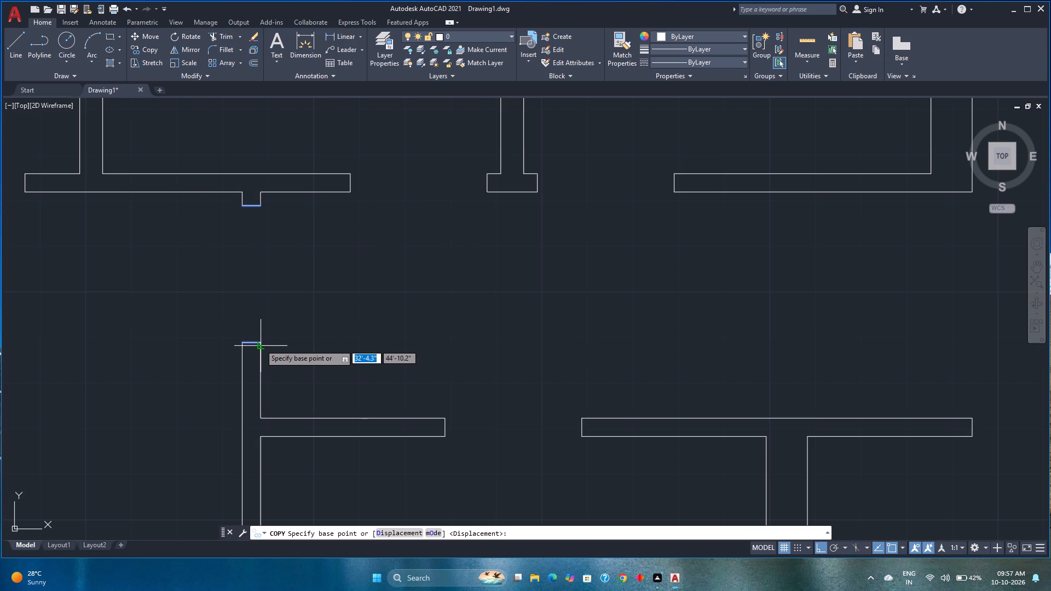
scroll(259, 344, up, 6)
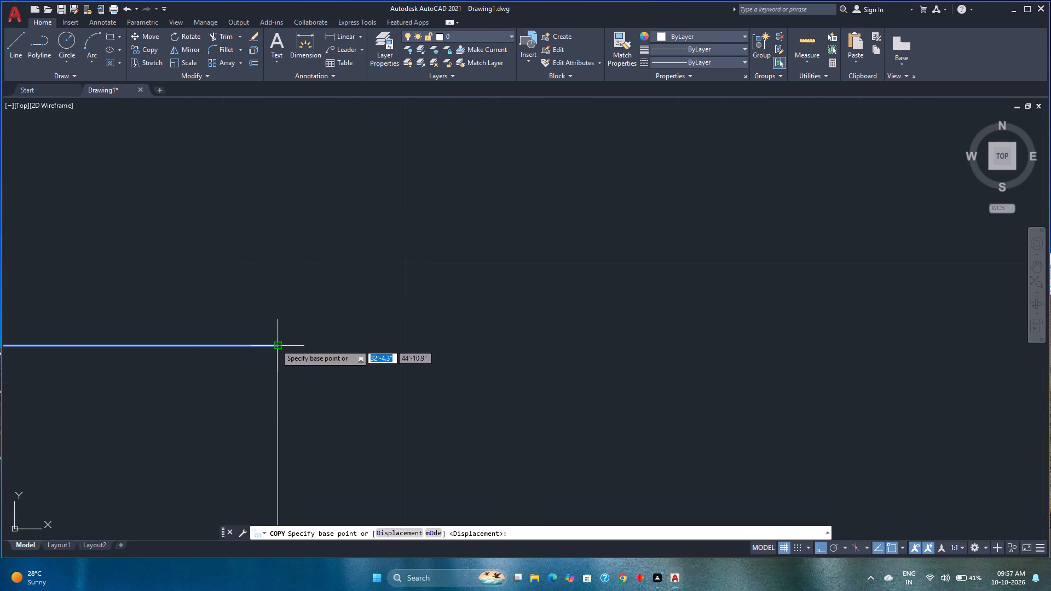
click(276, 344)
scroll(272, 329, down, 16)
middle_drag(327, 314, 134, 379)
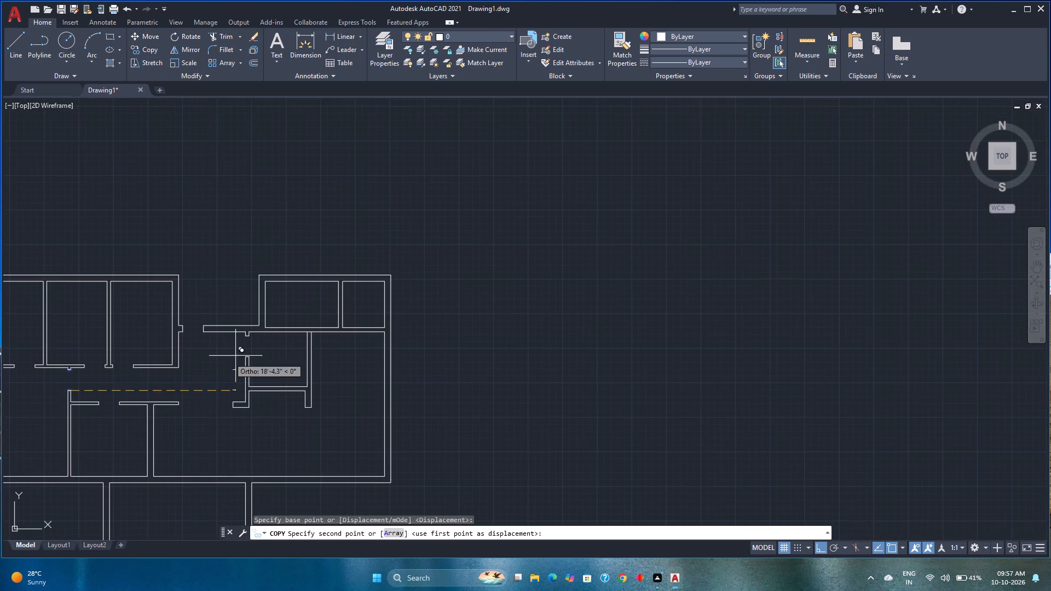
scroll(346, 333, up, 3)
click(328, 314)
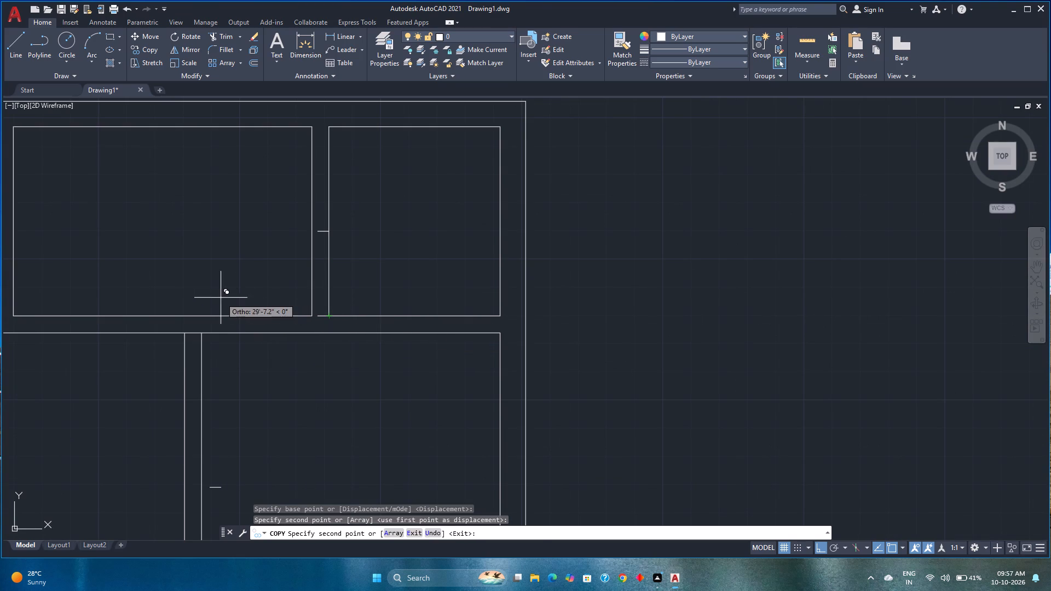
Place another copy of the two door lines at the bottom inner corner of the larger upper-right room's left wall.
middle_drag(218, 298, 509, 331)
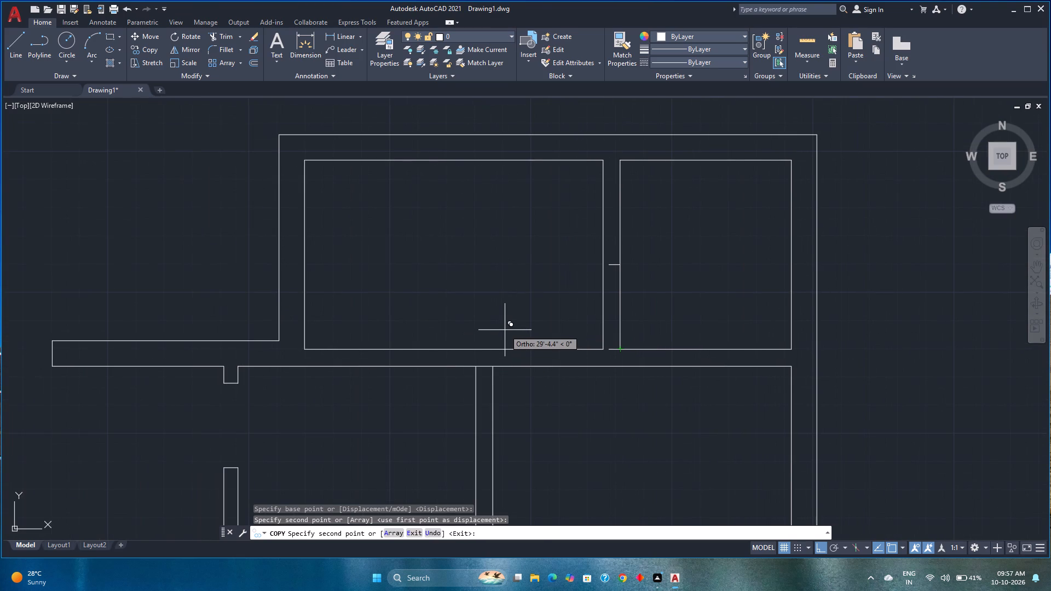
click(299, 349)
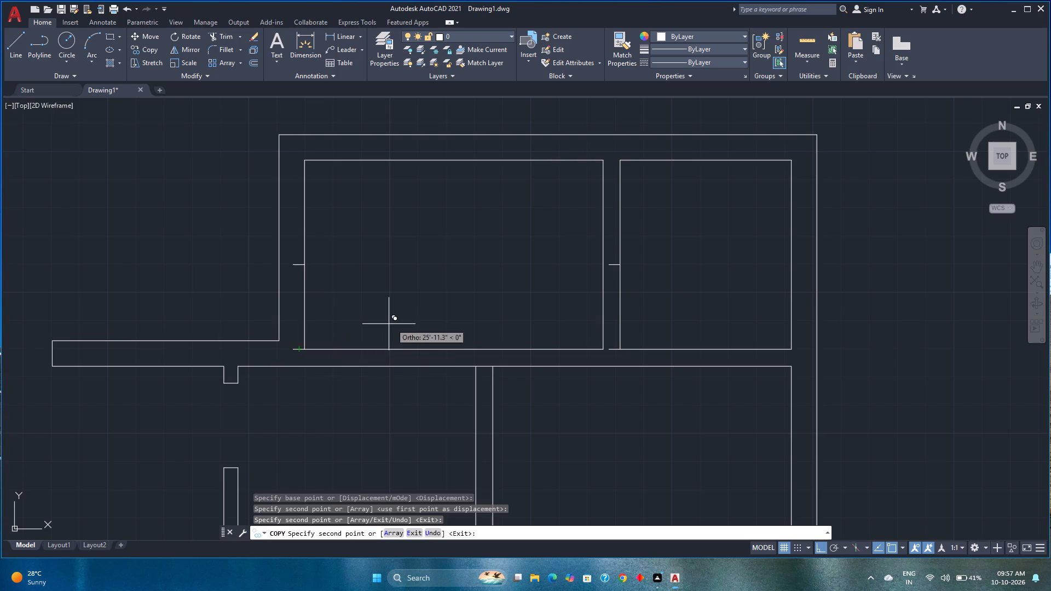
key(Escape)
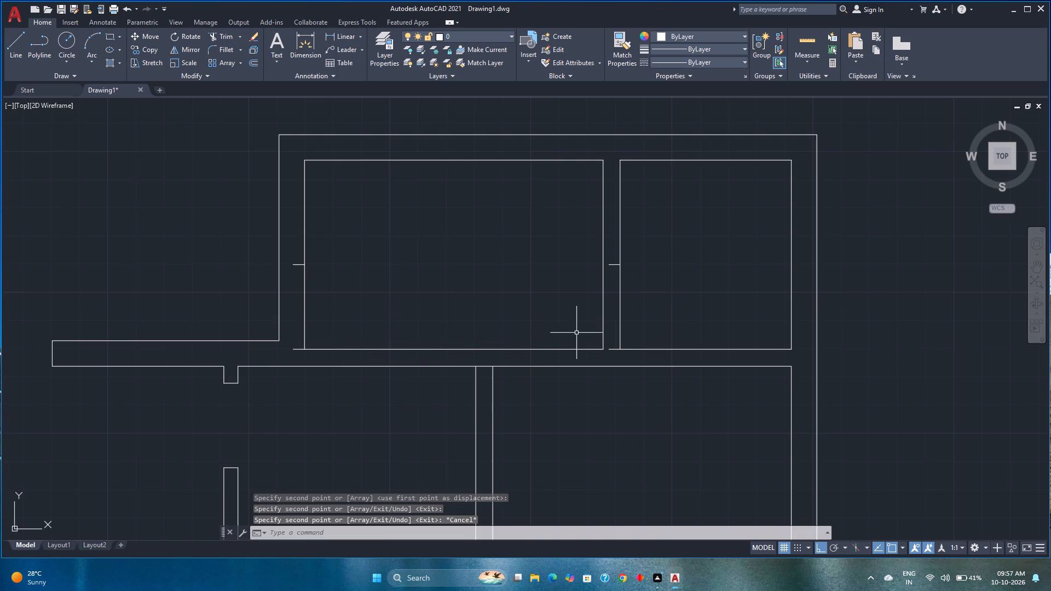
Move the two copied door lines in the partition between the upper-right rooms 3" up.
scroll(596, 350, up, 2)
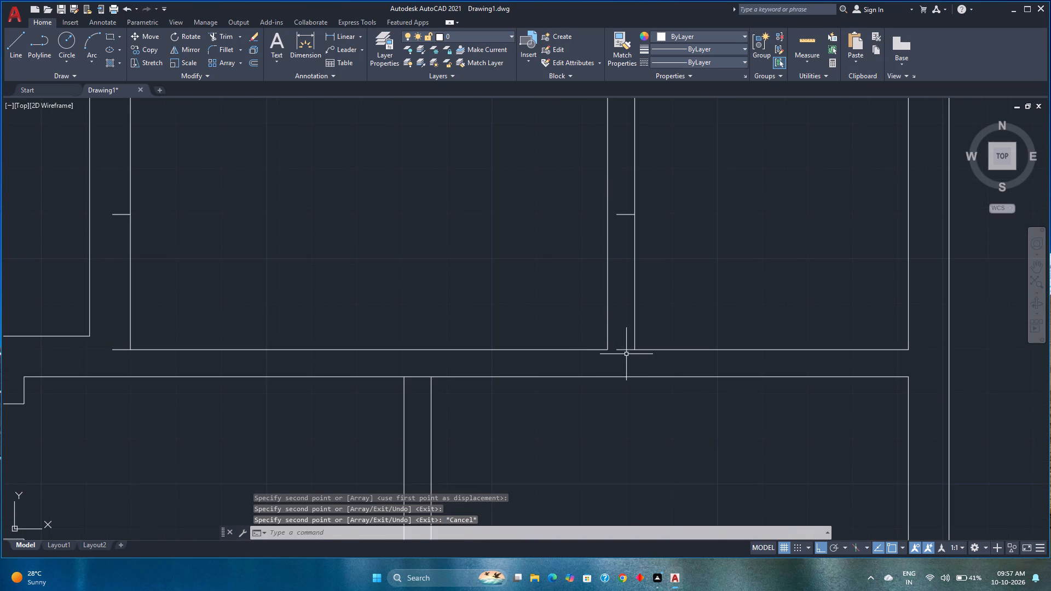
click(626, 354)
click(617, 207)
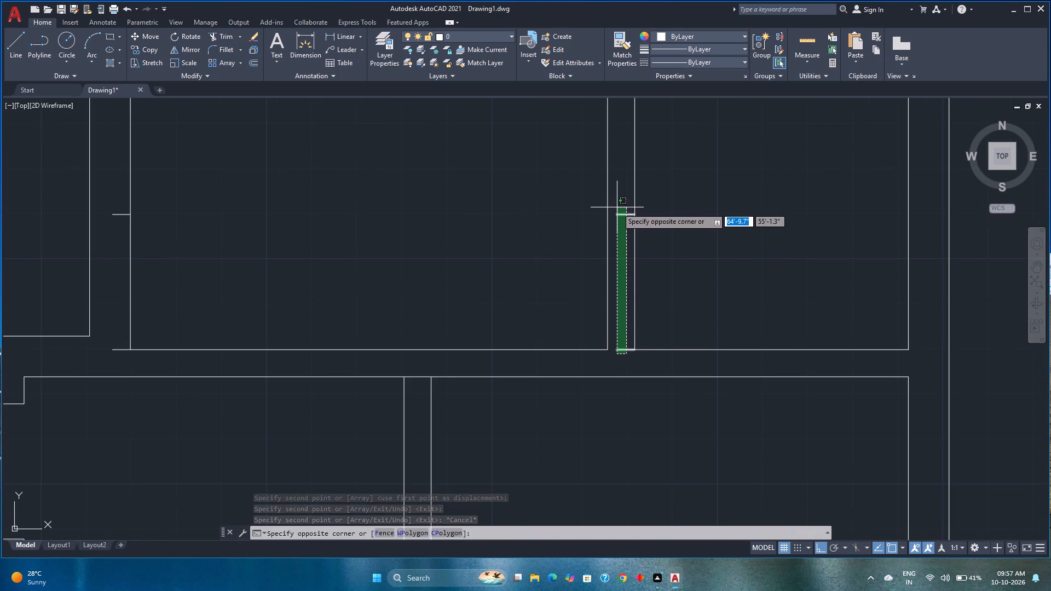
key(m)
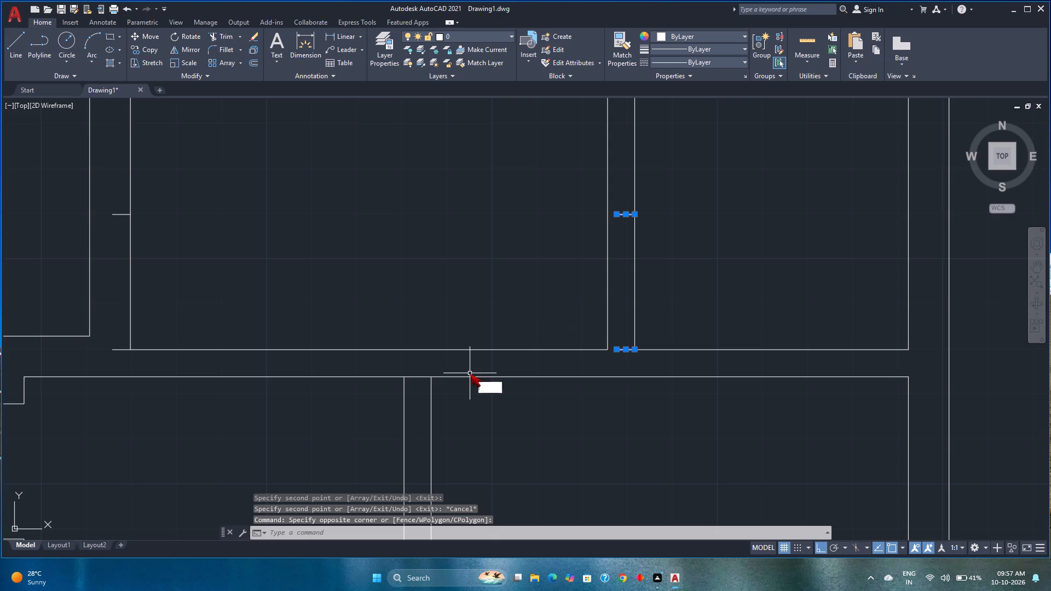
key(Return)
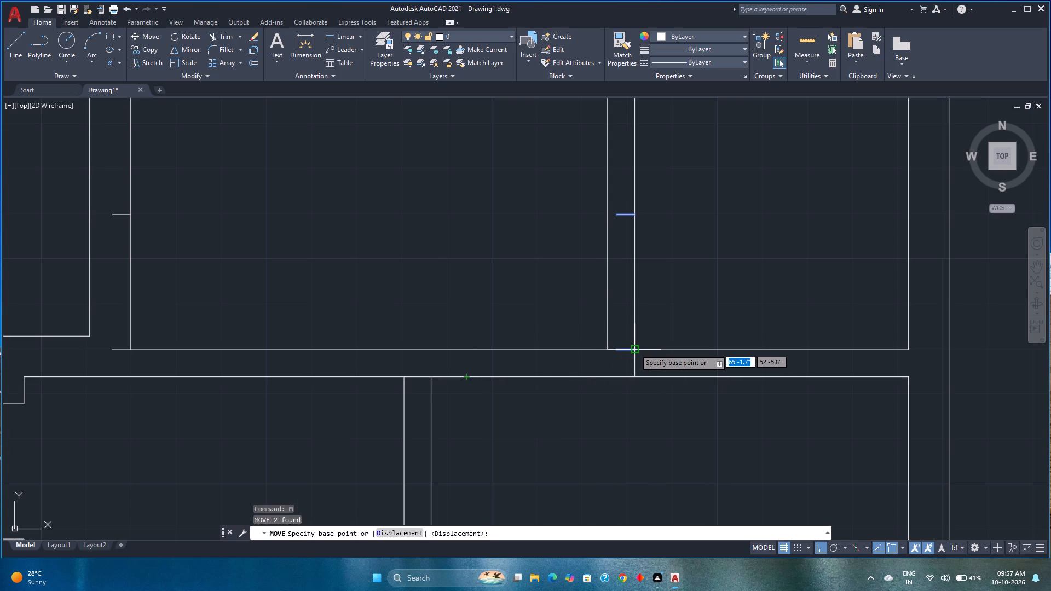
click(634, 349)
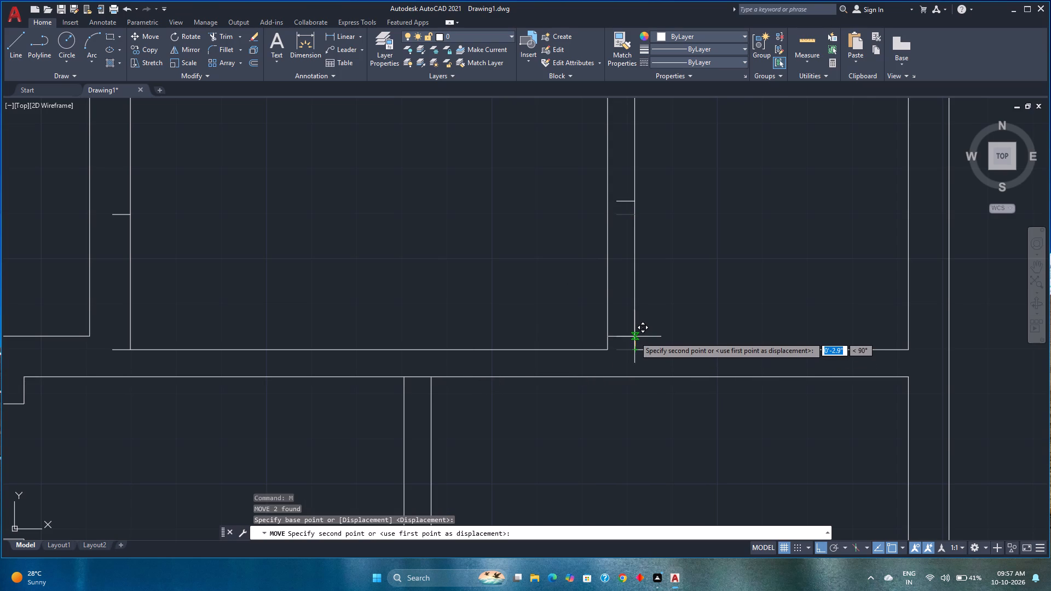
key(3)
key(Return)
Extend both door lines across to the other line of the partition between the upper-right rooms.
text(ex)
key(Return)
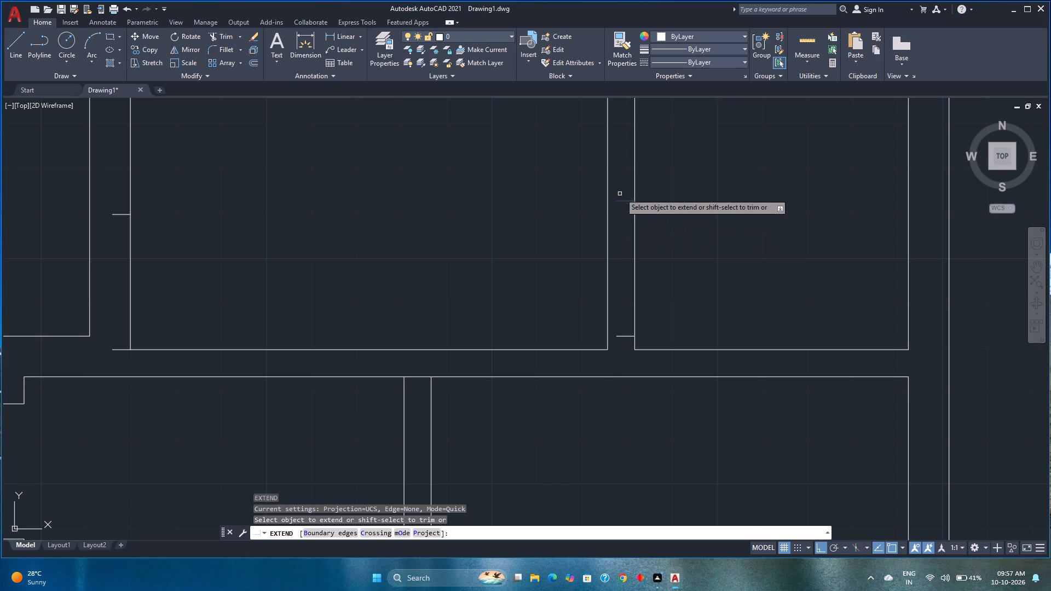
click(624, 191)
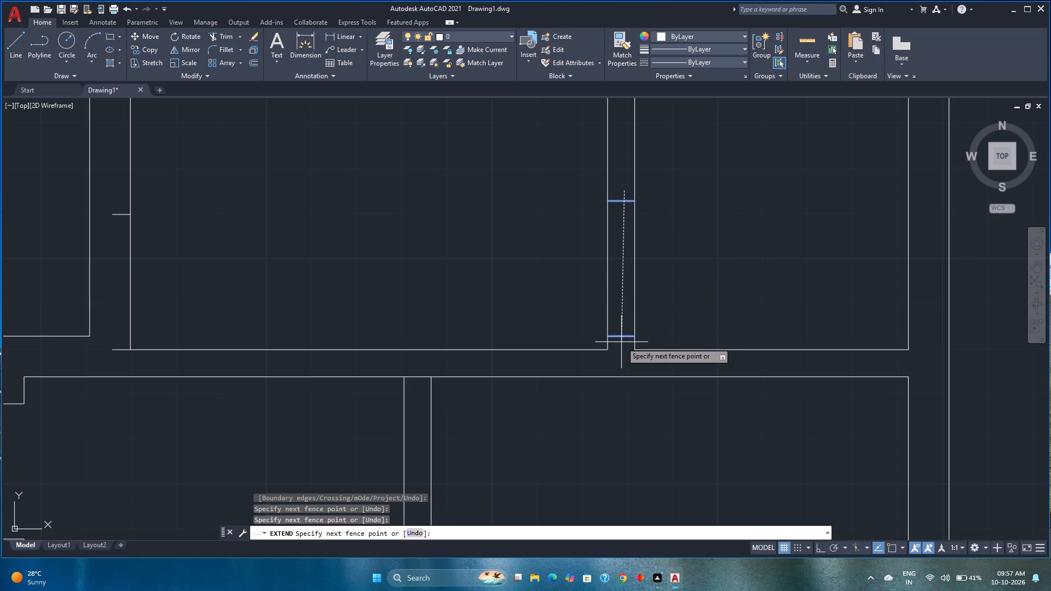
click(621, 342)
key(Escape)
Trim both partition lines between the two door lines to open the doorway between the upper-right rooms.
text(tr)
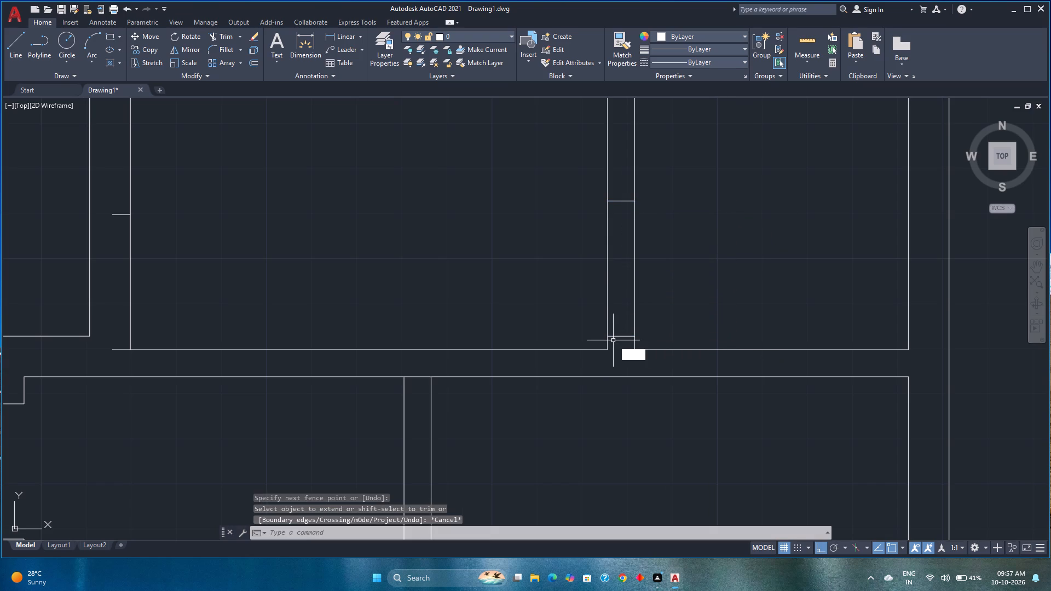
key(Return)
click(661, 265)
click(524, 281)
scroll(524, 281, down, 2)
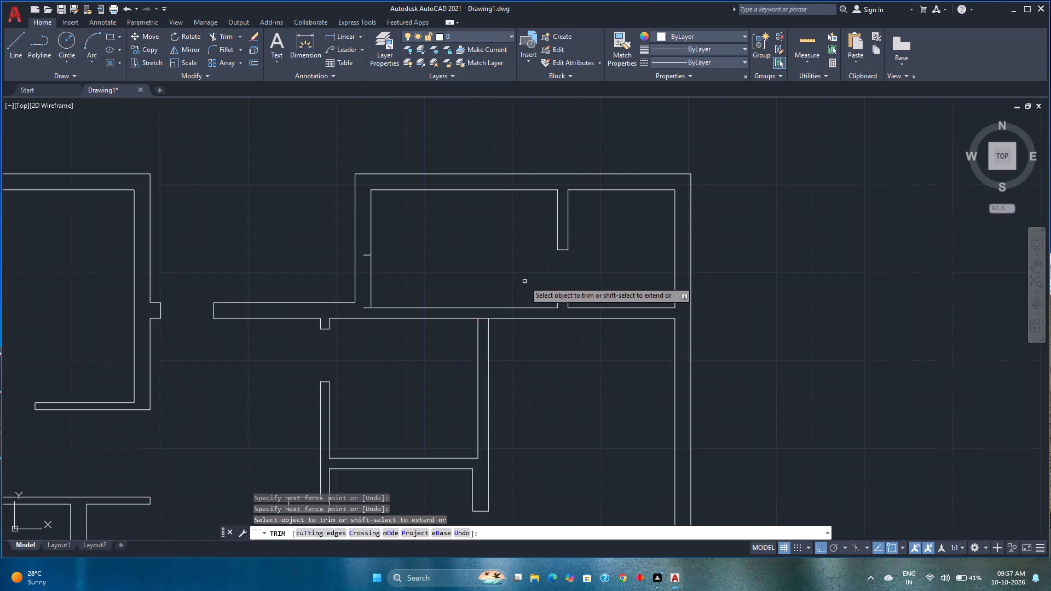
middle_drag(524, 281, 602, 362)
key(space)
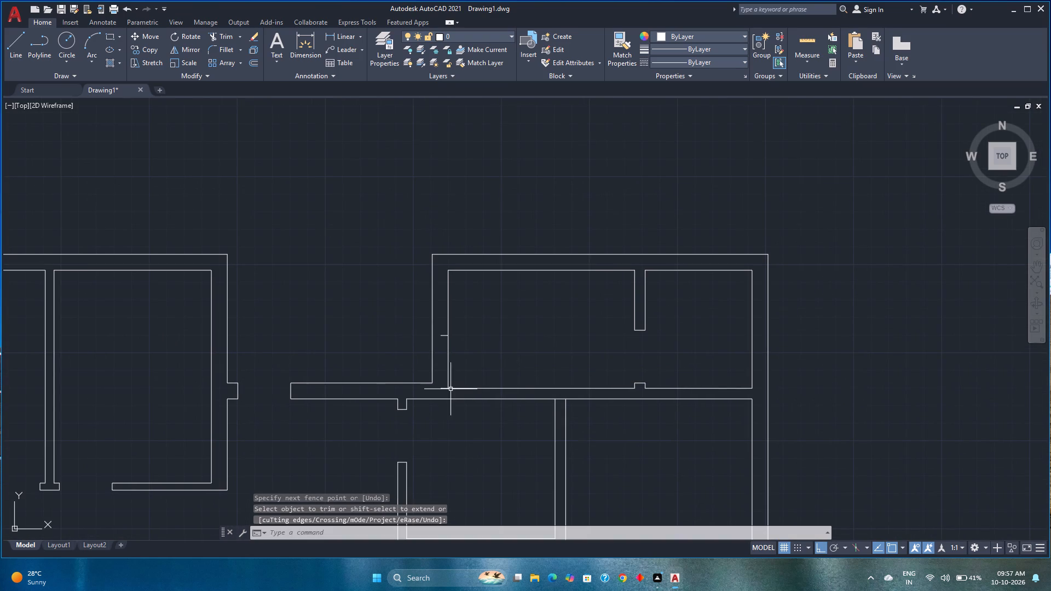
Move the two door lines in the larger upper-right room's left wall to the outer corner where it meets the corridor wall.
scroll(448, 390, up, 3)
click(428, 392)
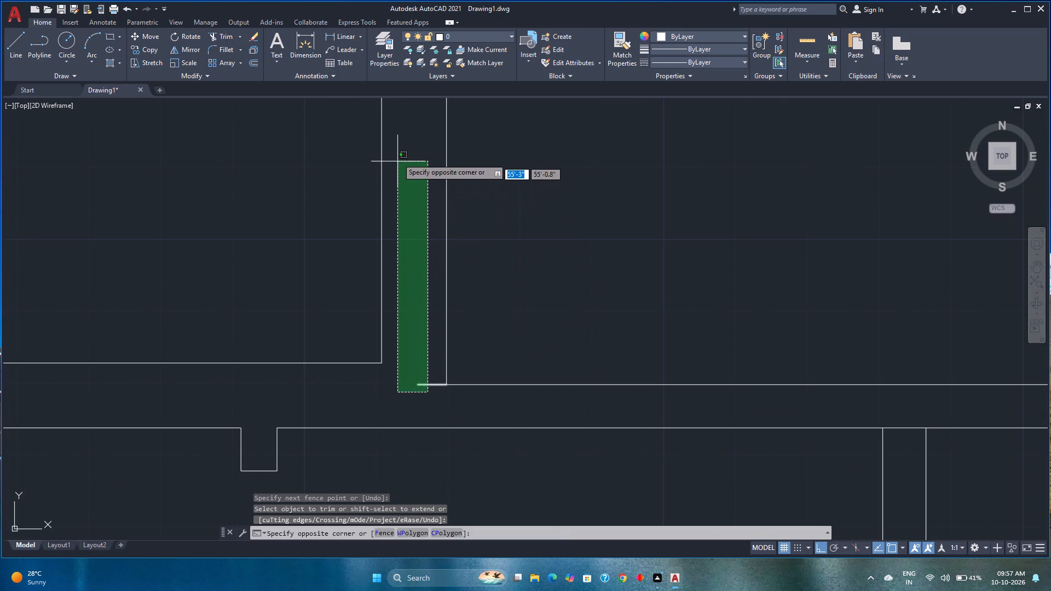
click(398, 154)
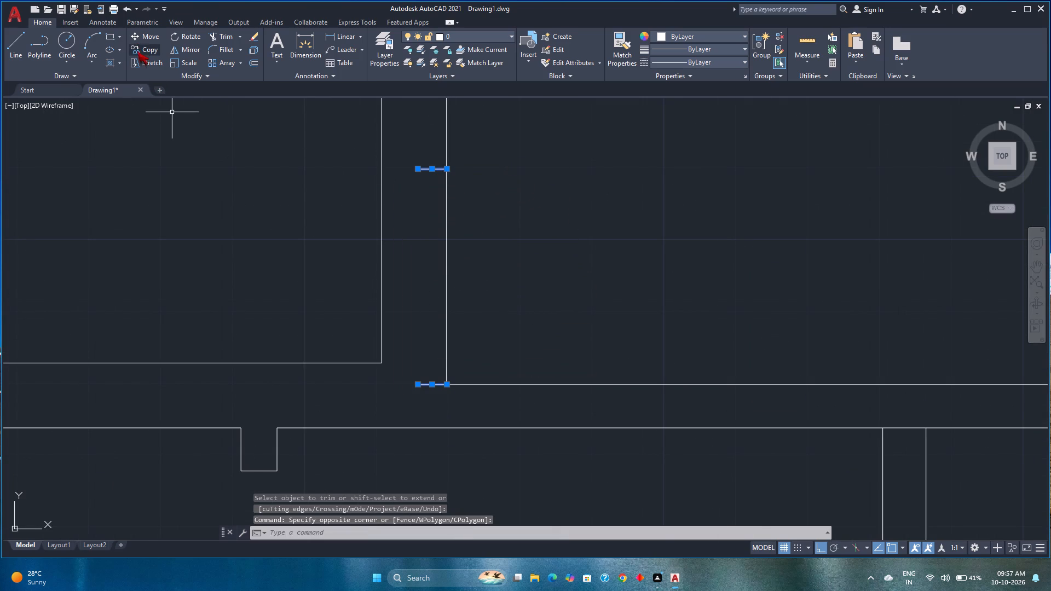
click(145, 38)
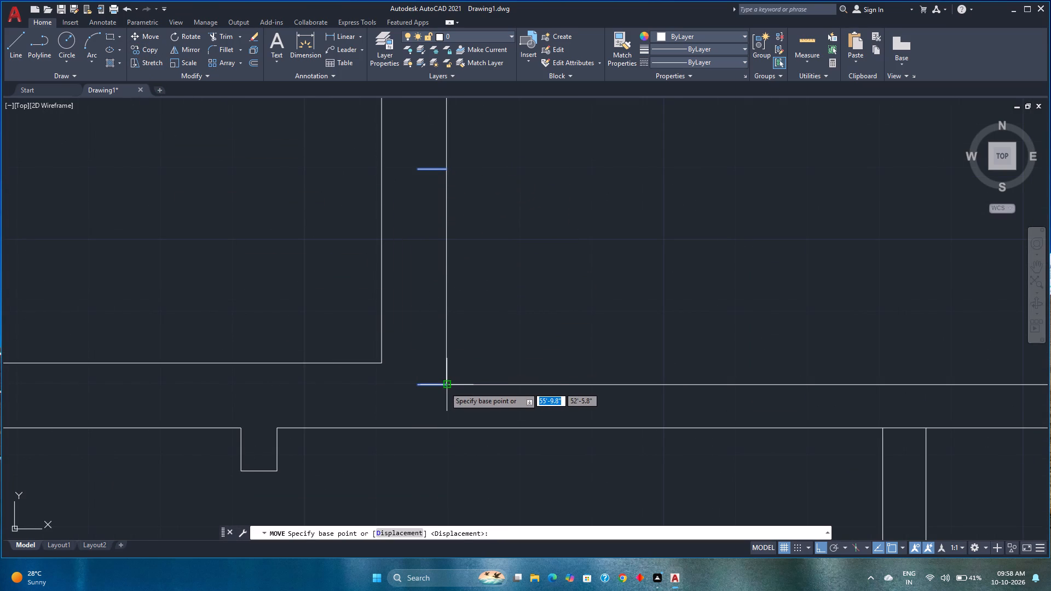
click(418, 387)
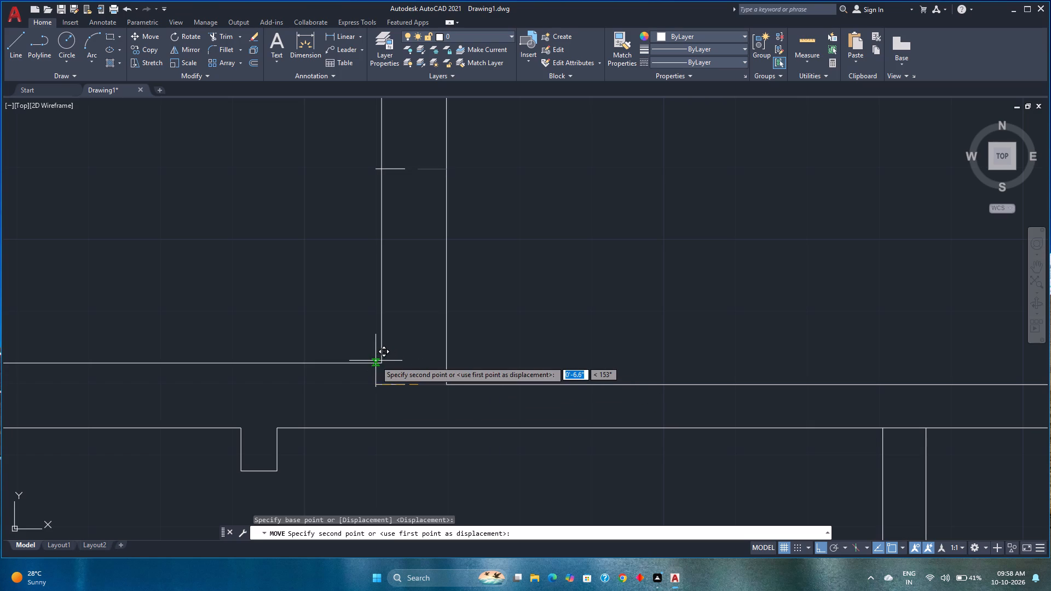
click(383, 364)
Move the same two door lines 6" up along the outer line of the larger upper-right room's left wall.
middle_drag(418, 374, 425, 437)
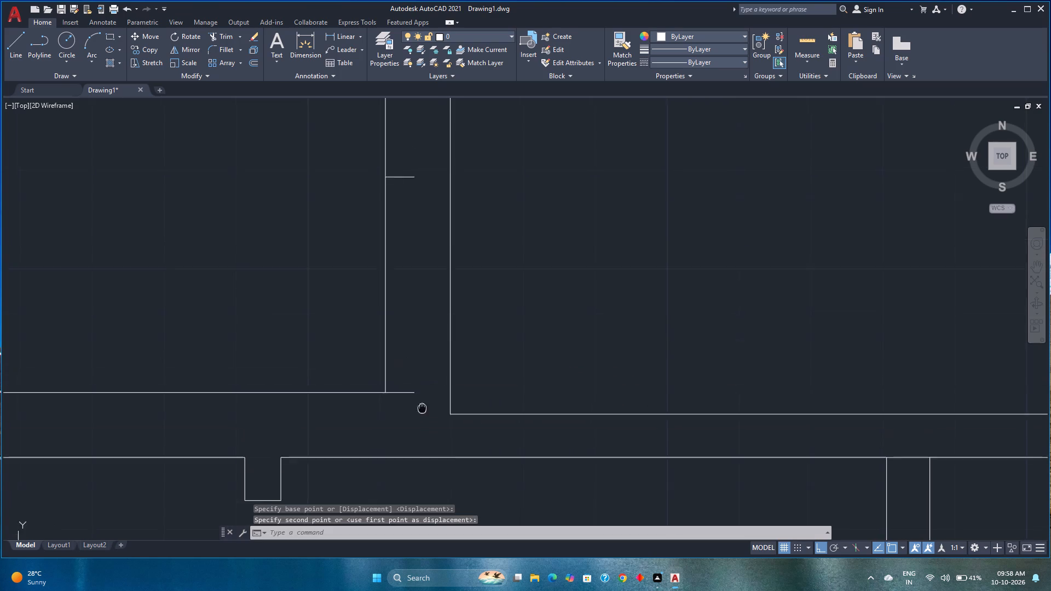
middle_drag(425, 437, 428, 451)
click(428, 451)
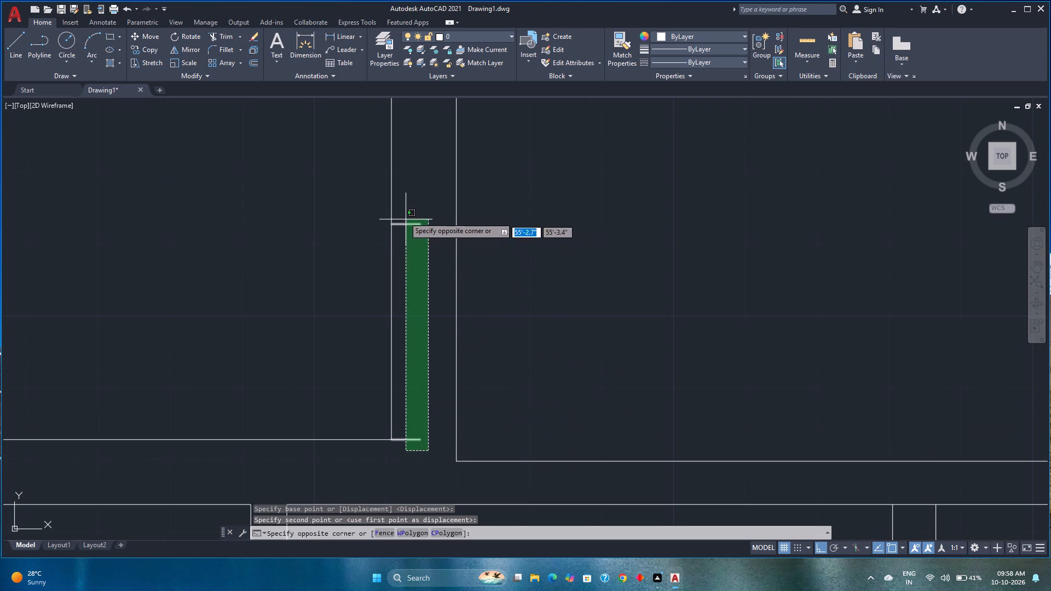
click(404, 217)
key(m)
key(Return)
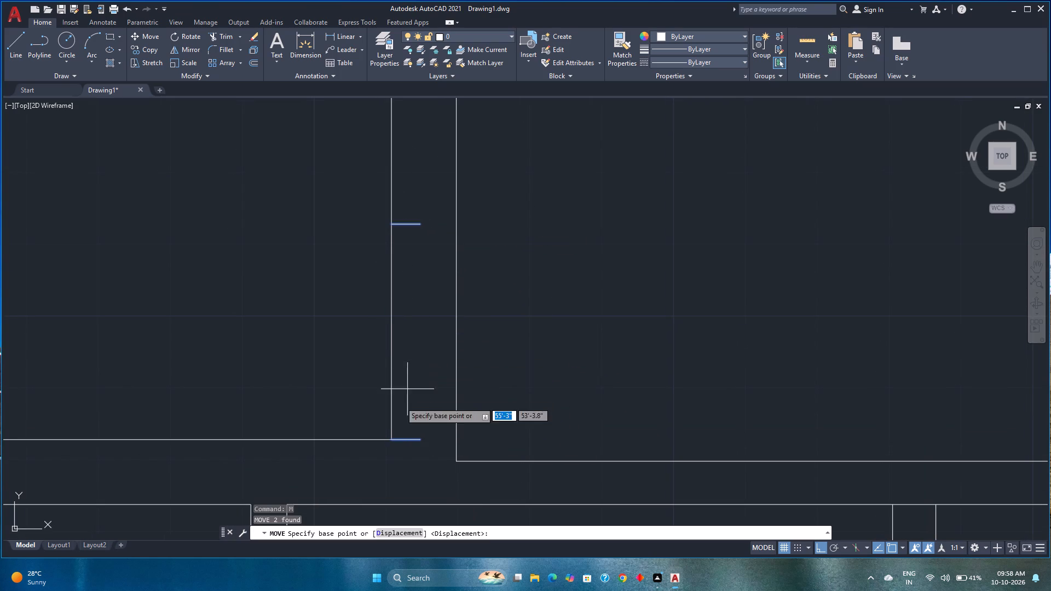
click(391, 437)
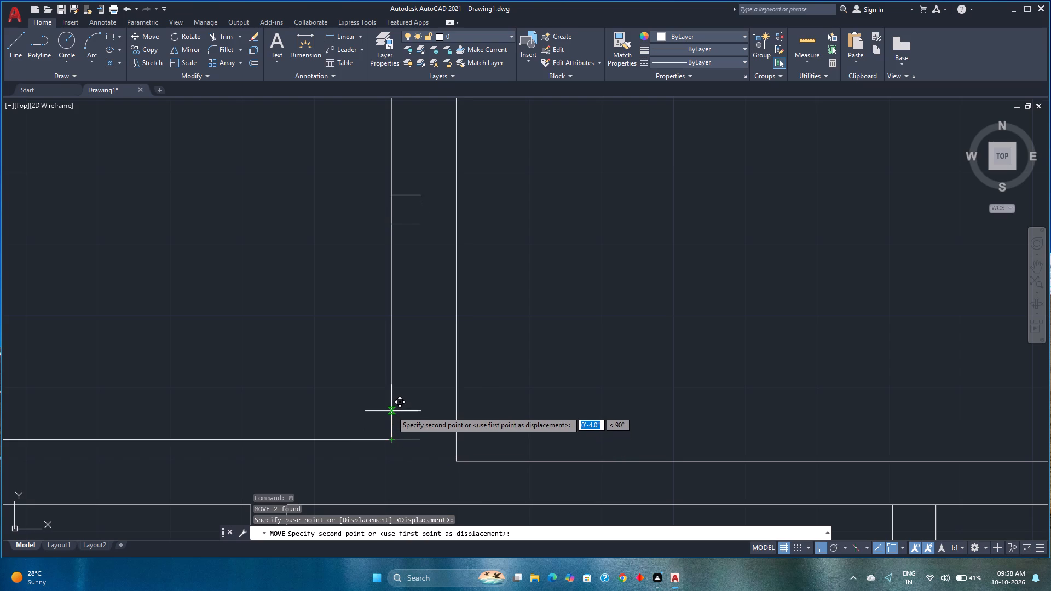
key(6)
key(Return)
Extend both door lines across to the inner line of the larger upper-right room's left wall.
key(e)
key(x)
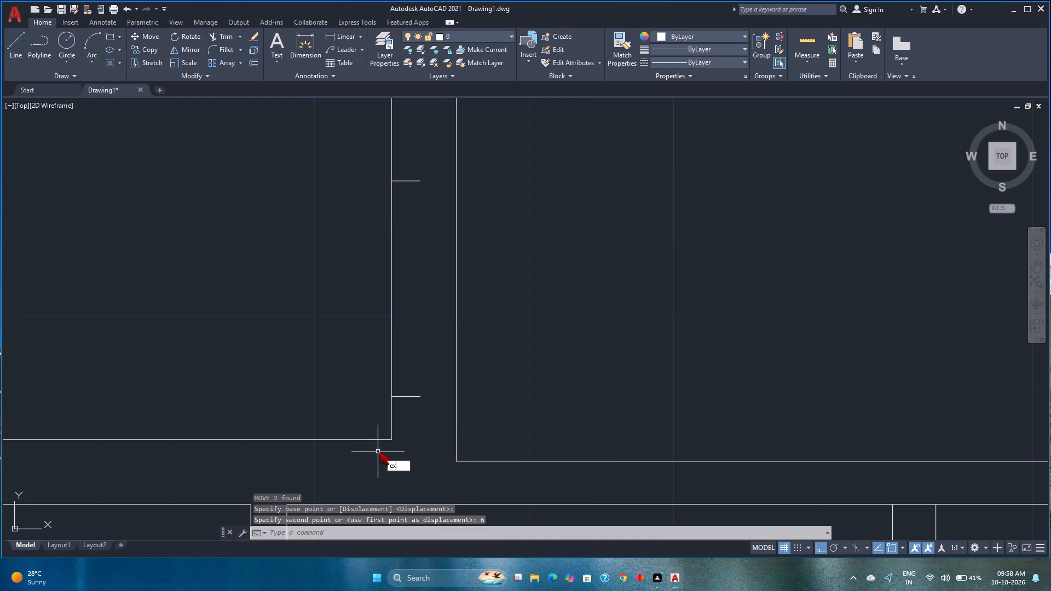
key(Return)
click(409, 167)
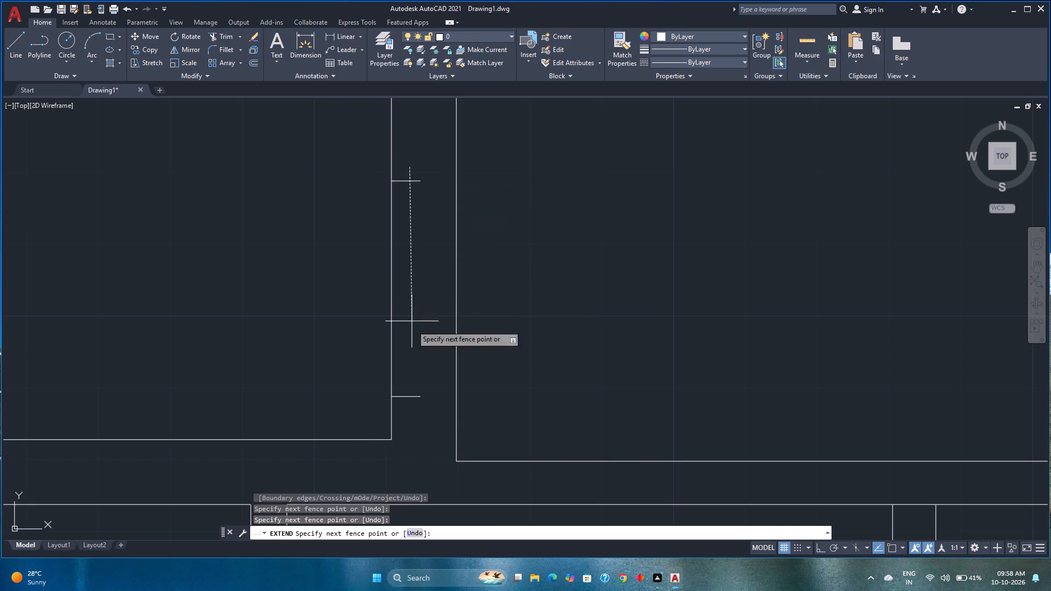
click(415, 408)
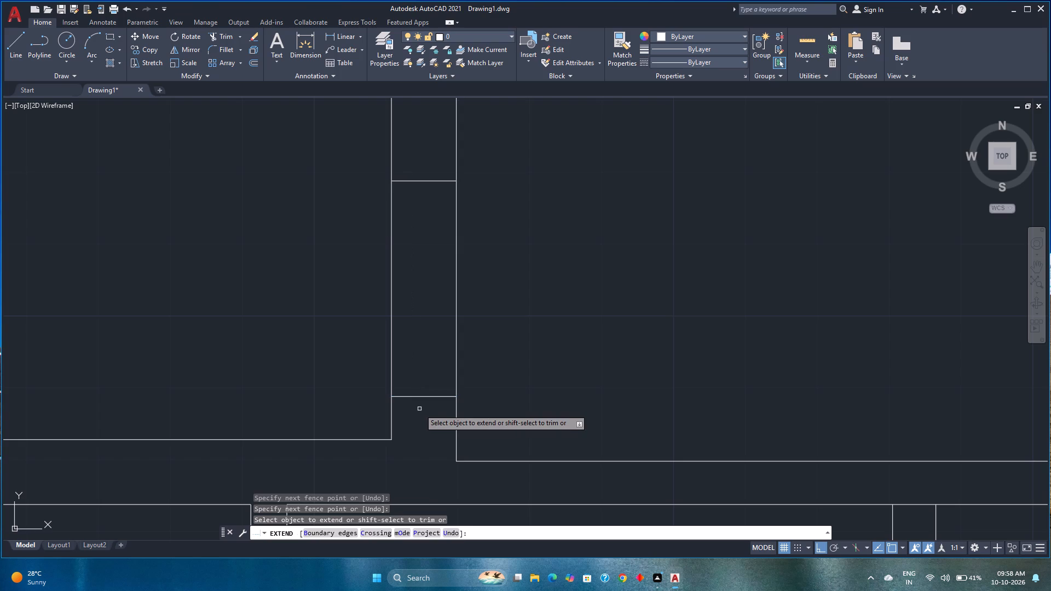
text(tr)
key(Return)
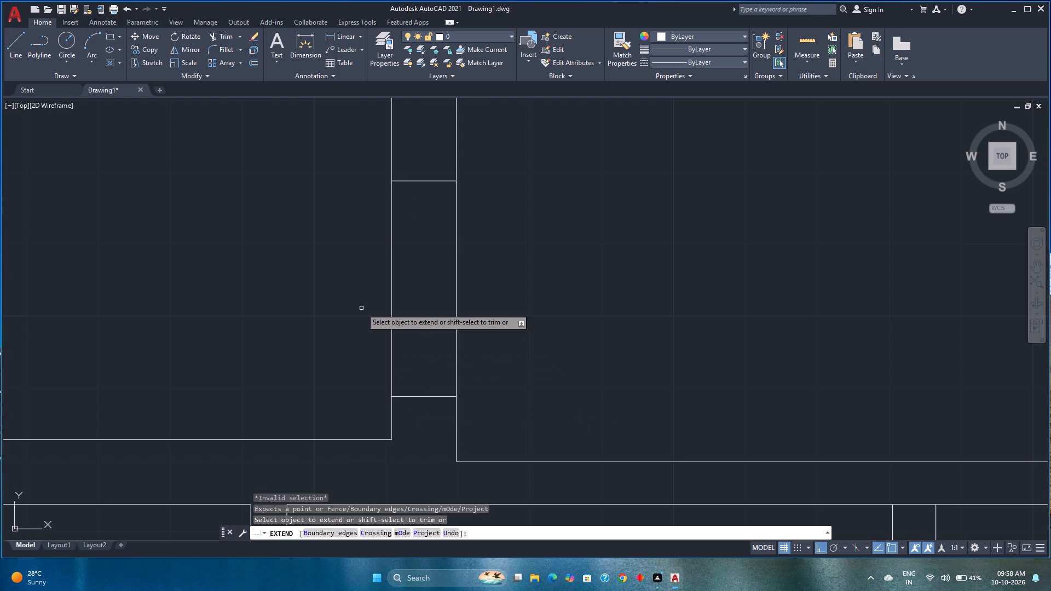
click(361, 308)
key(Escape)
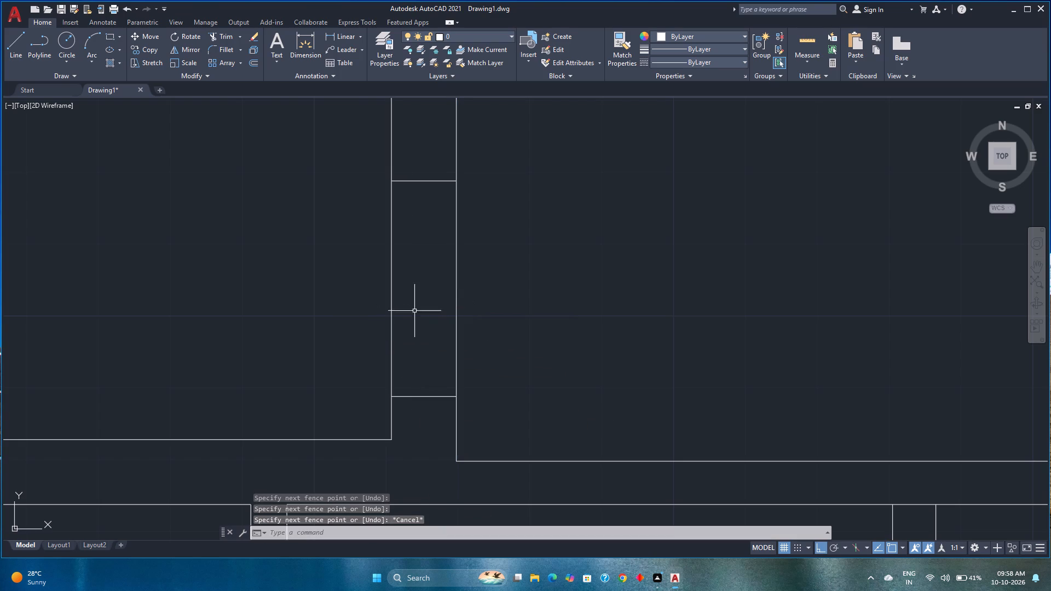
Trim both lines of the larger upper-right room's left wall between the two door lines to open the doorway.
key(t)
key(r)
key(Return)
click(363, 321)
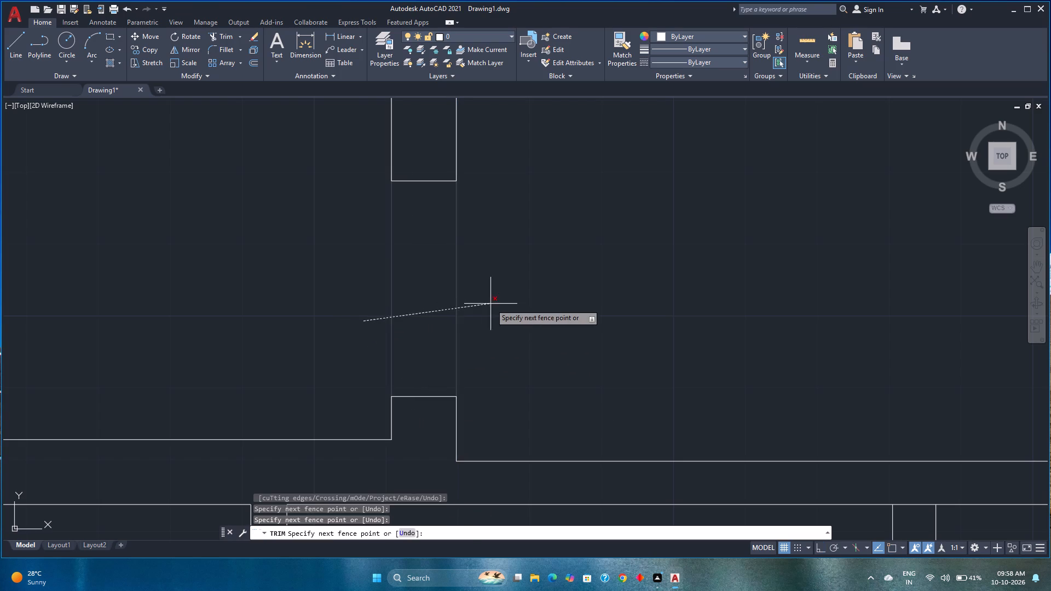
click(490, 304)
scroll(492, 303, down, 5)
middle_drag(492, 303, 366, 317)
scroll(366, 311, down, 1)
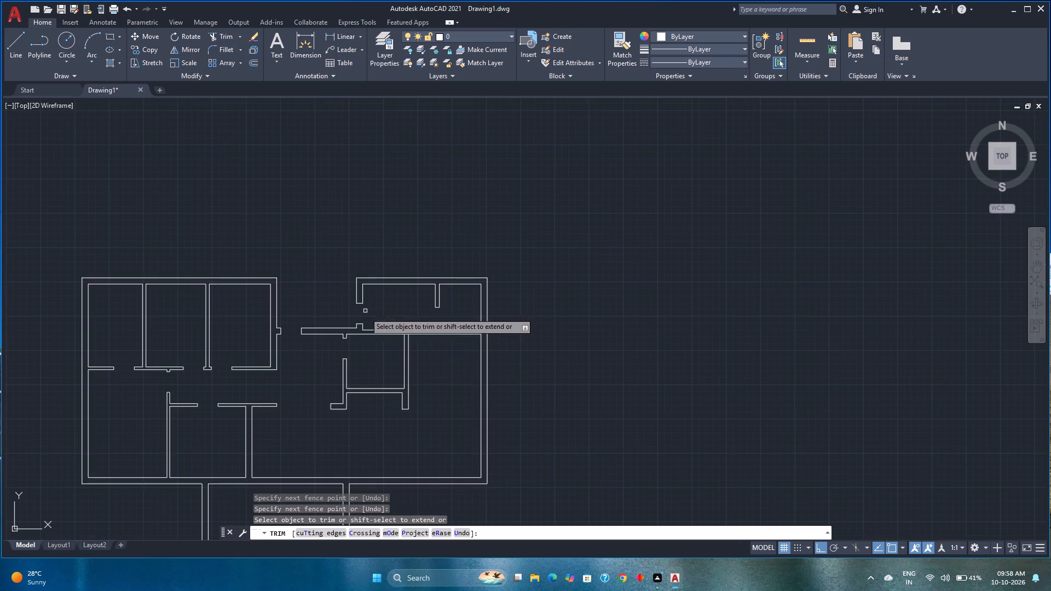
scroll(369, 418, down, 1)
middle_drag(370, 421, 359, 368)
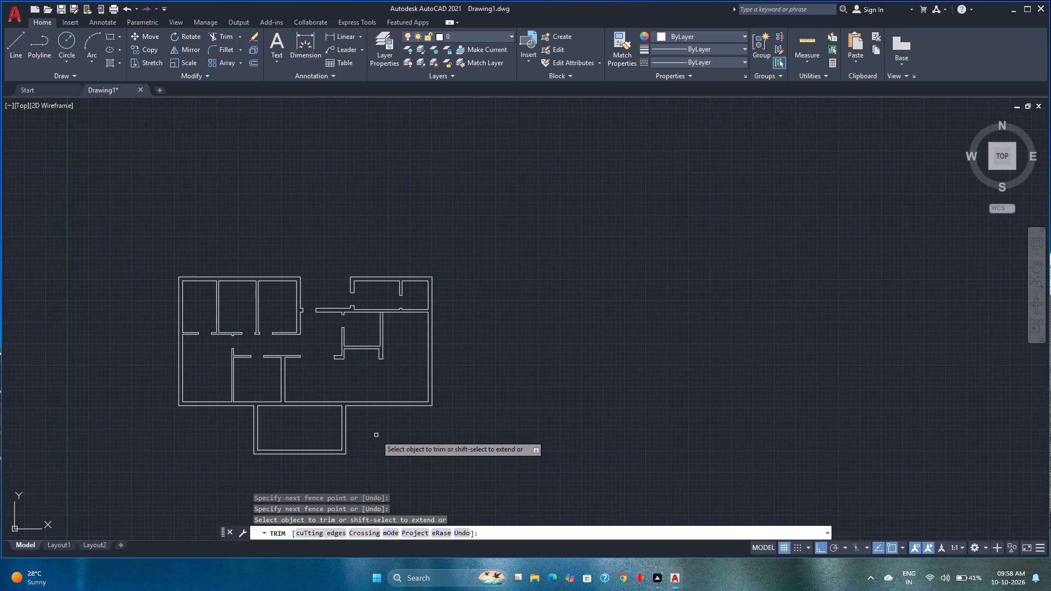
key(space)
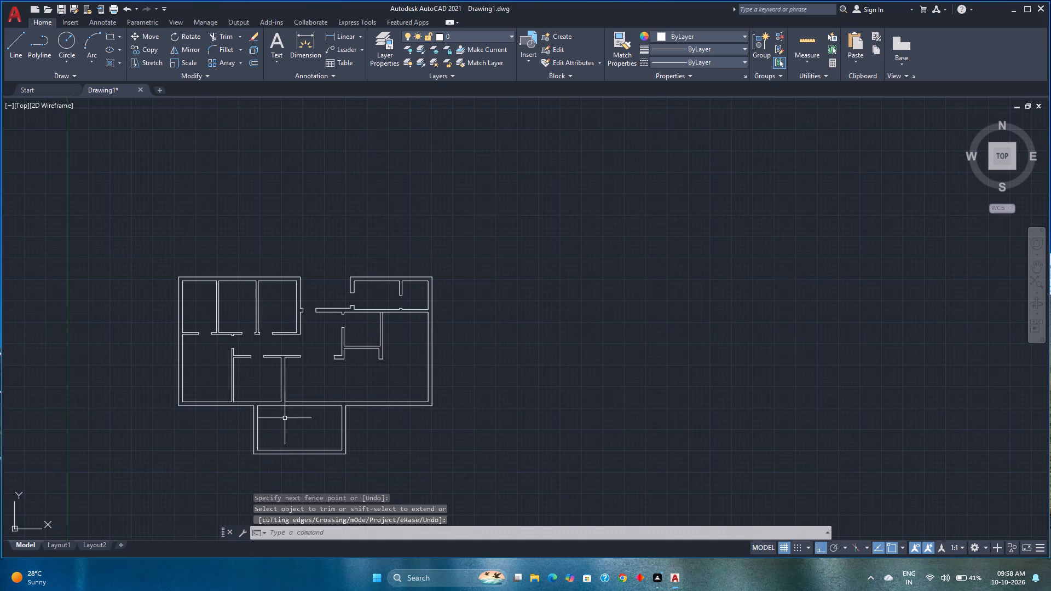
Copy the corridor doorway's left end line, based at its adjoining wall corner, to the projecting lower room's right outer corner on the bottom wall.
scroll(296, 325, up, 2)
scroll(397, 298, up, 1)
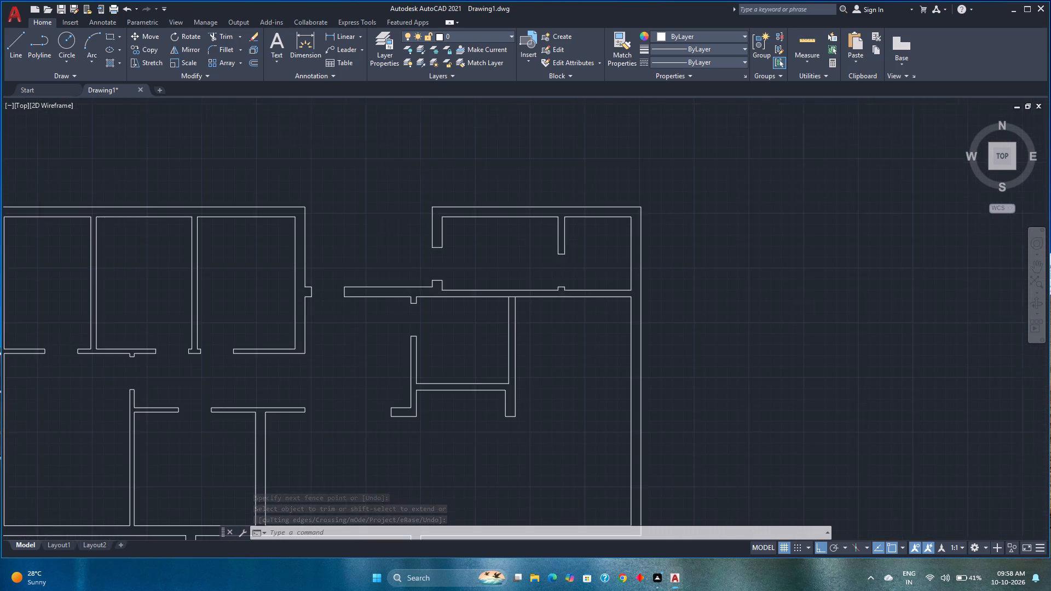
scroll(397, 298, up, 1)
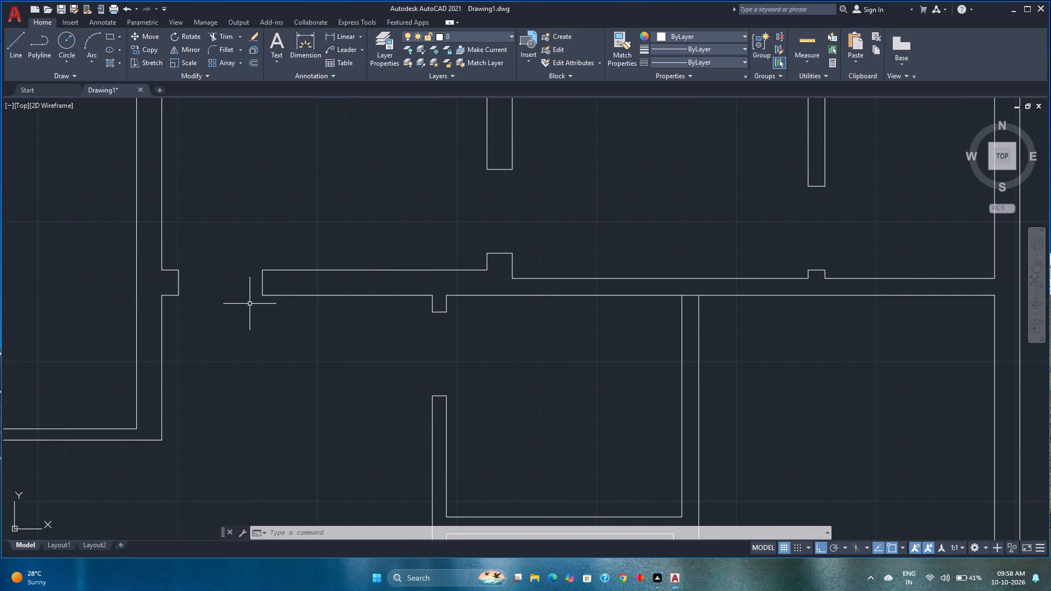
scroll(250, 304, down, 1)
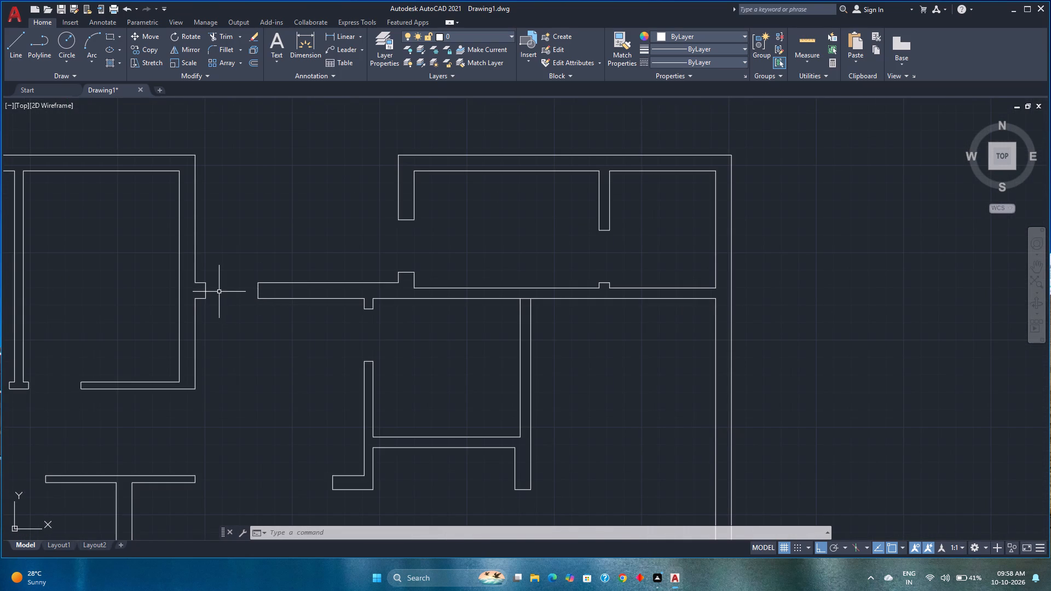
click(204, 292)
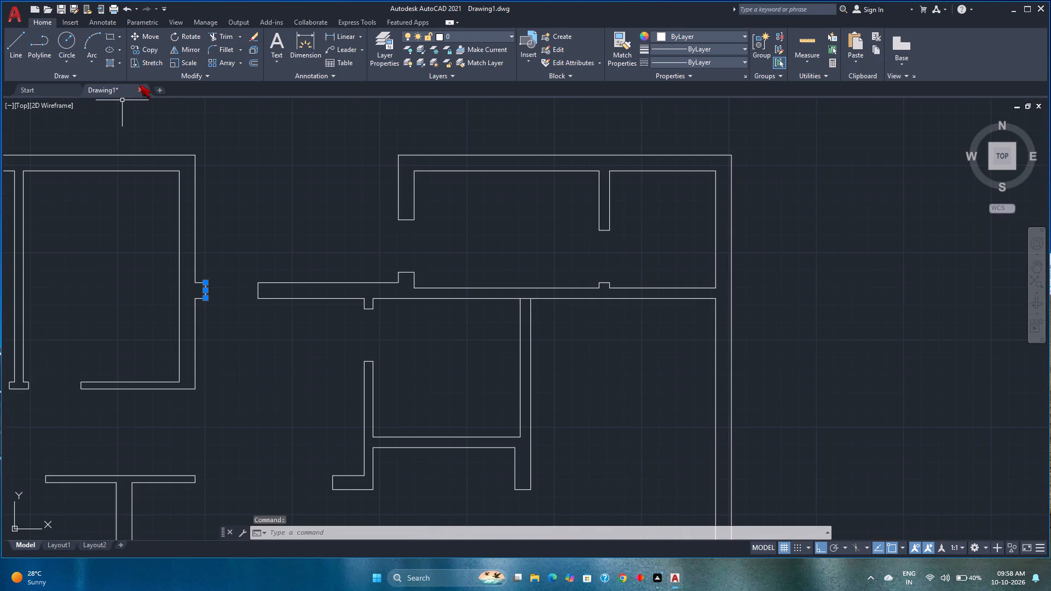
click(137, 45)
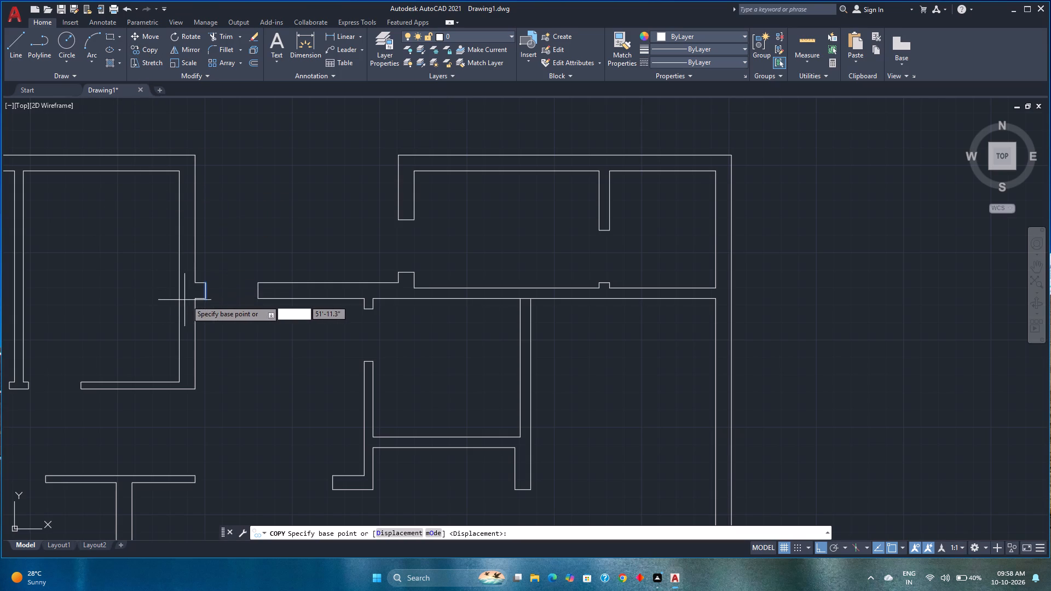
click(195, 300)
scroll(215, 332, down, 3)
middle_drag(215, 332, 222, 257)
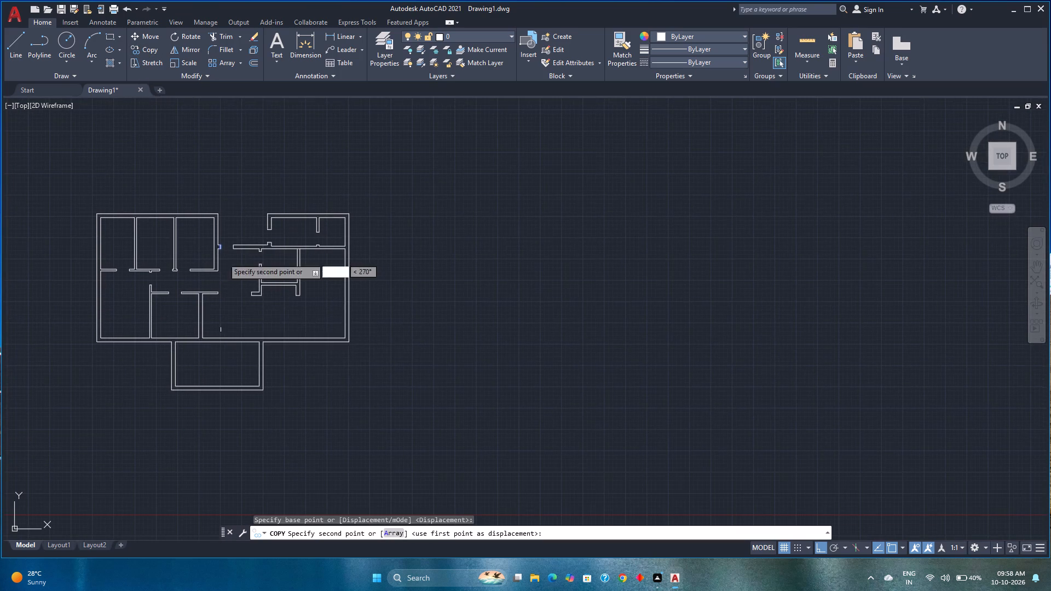
scroll(275, 358, up, 3)
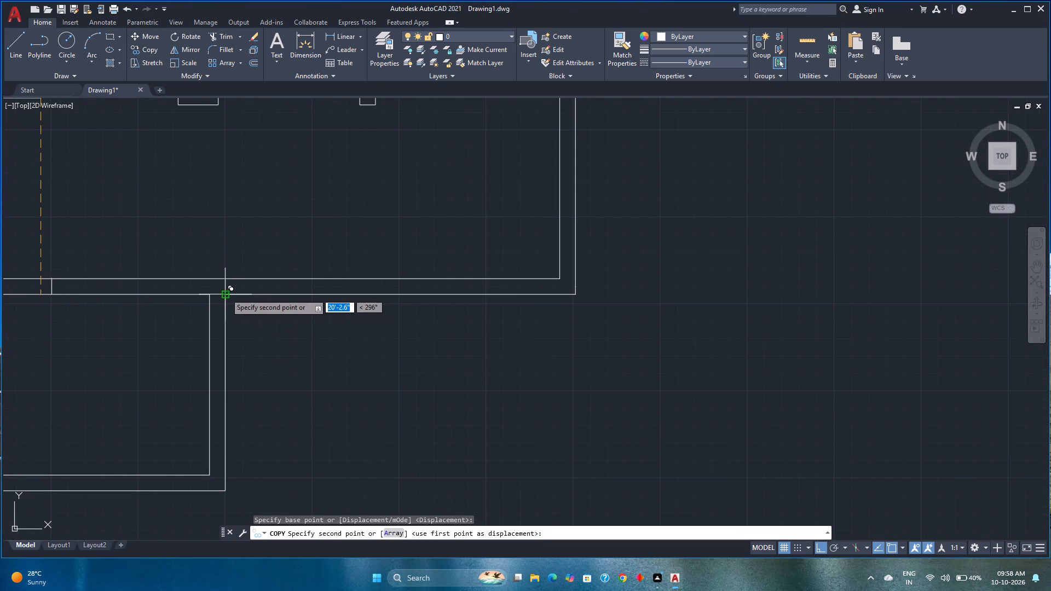
click(226, 293)
key(Escape)
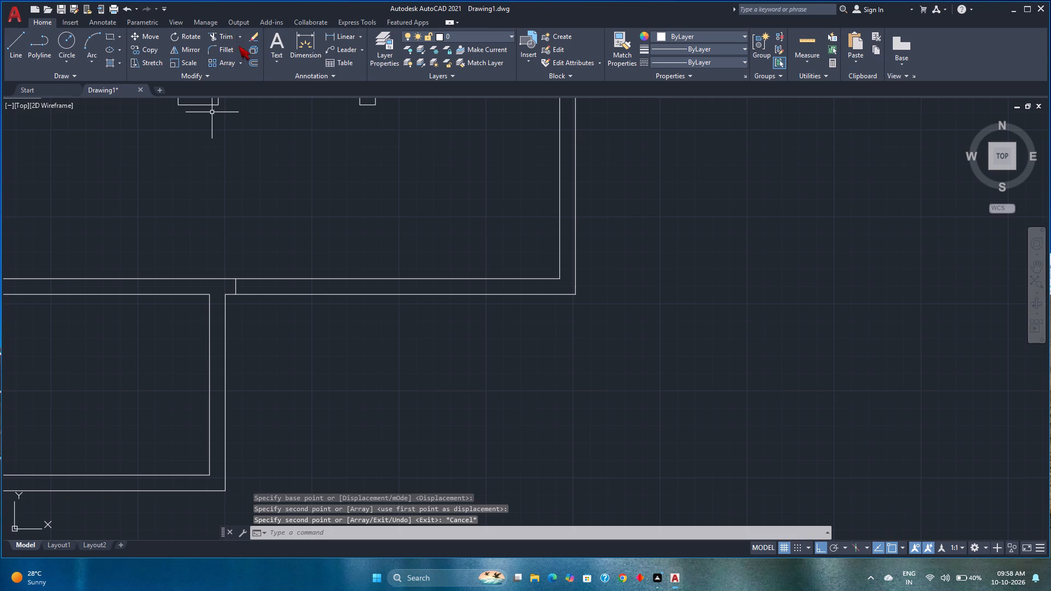
Offset the copied door line 3' to the right within the bottom exterior wall.
click(254, 64)
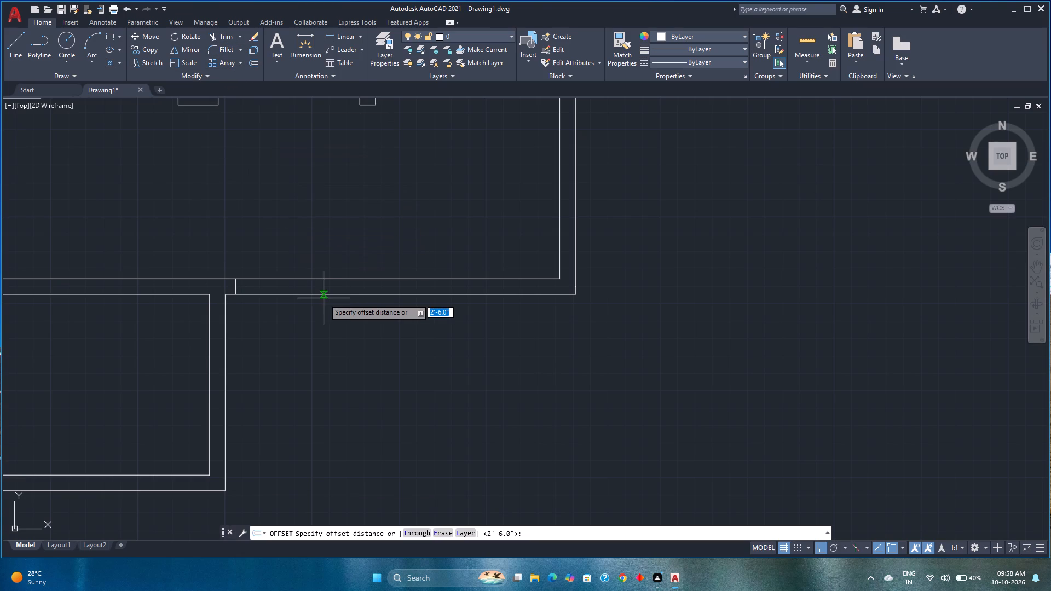
key(3)
key(apostrophe)
key(Return)
scroll(245, 286, up, 3)
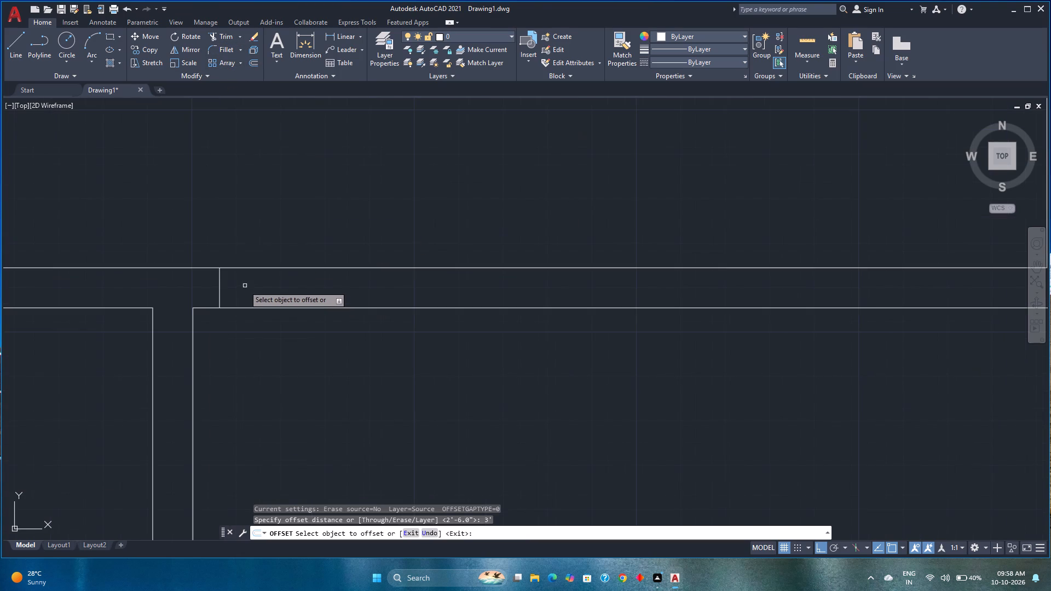
click(220, 288)
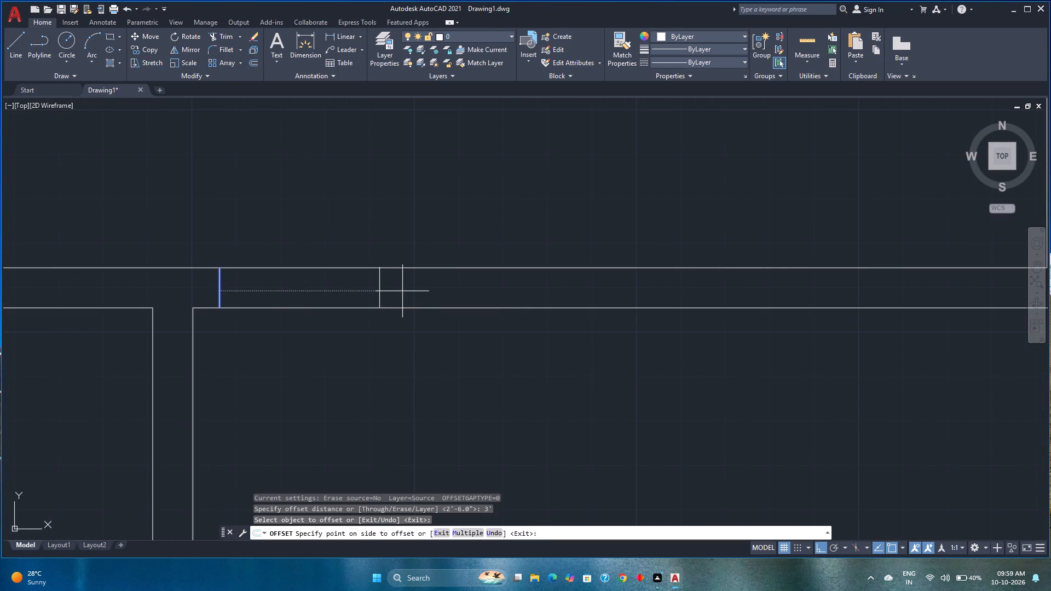
click(402, 291)
key(Escape)
Trim both bottom exterior wall lines between the two door lines to open the 3' doorway.
text(tr)
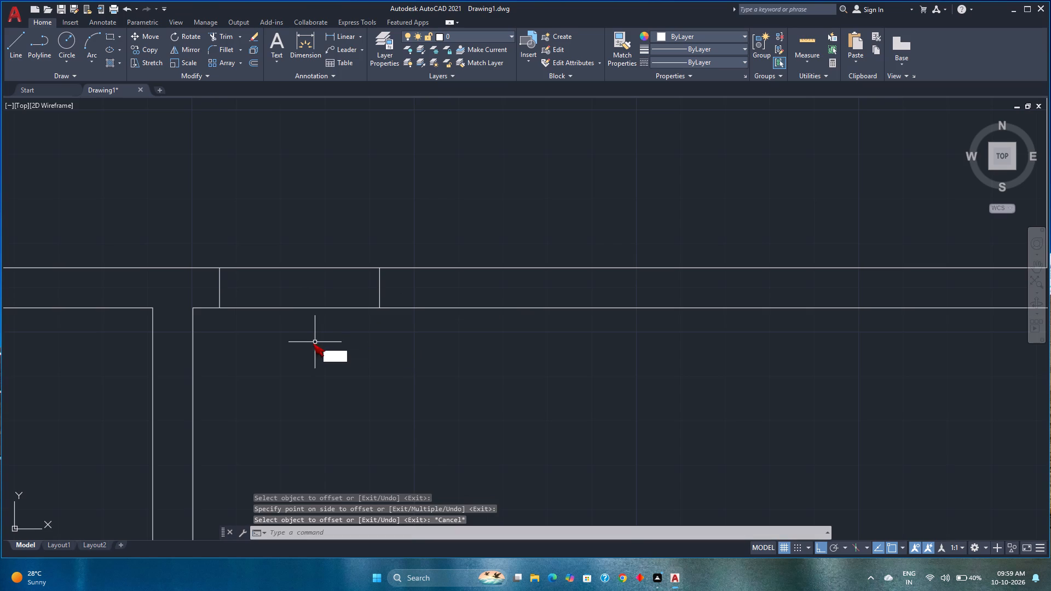
key(Return)
click(272, 241)
click(290, 378)
scroll(290, 378, down, 3)
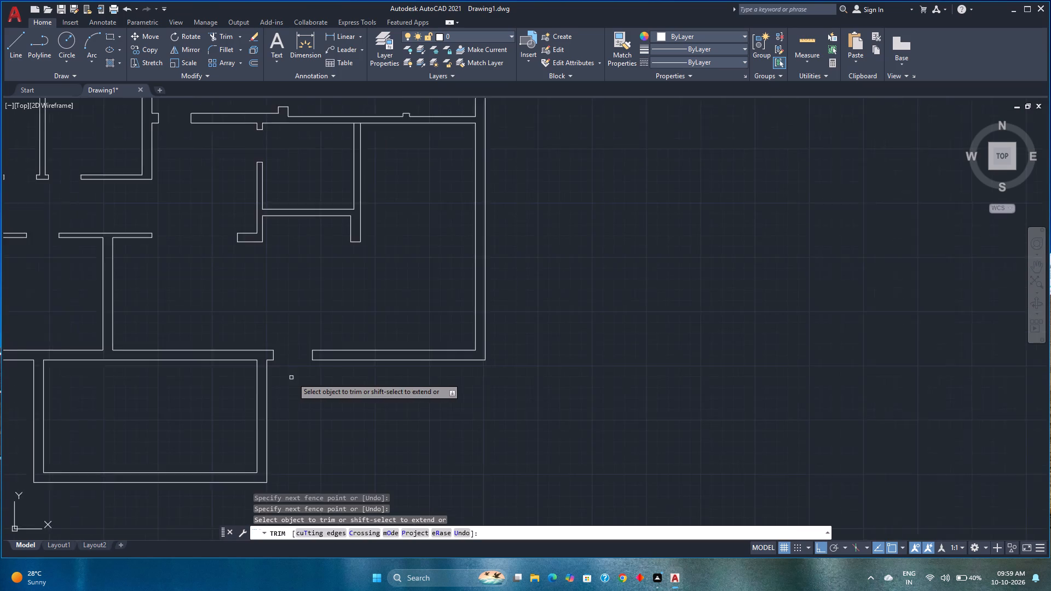
scroll(292, 378, down, 2)
middle_drag(292, 378, 400, 365)
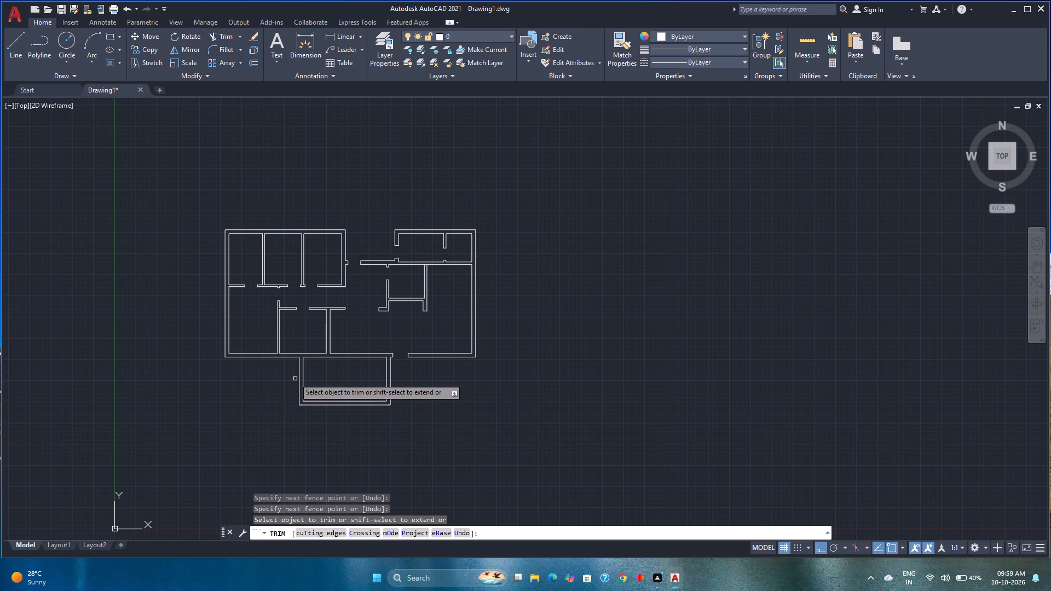
key(space)
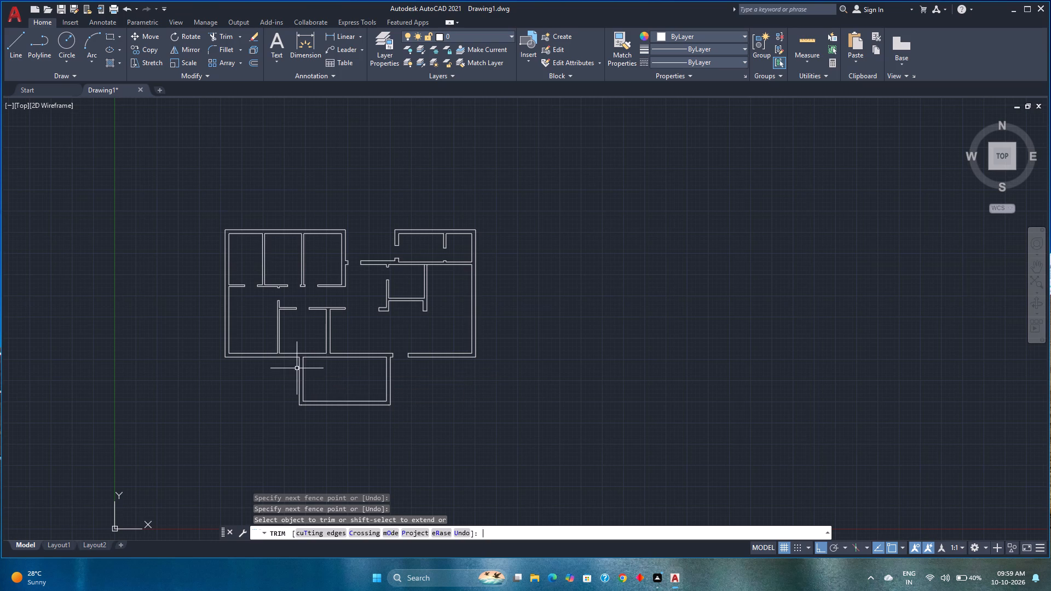
Draw a line across the bottom wall's thickness from the corner at the right face of the partition above the projecting room.
scroll(338, 359, up, 5)
middle_drag(369, 362, 231, 379)
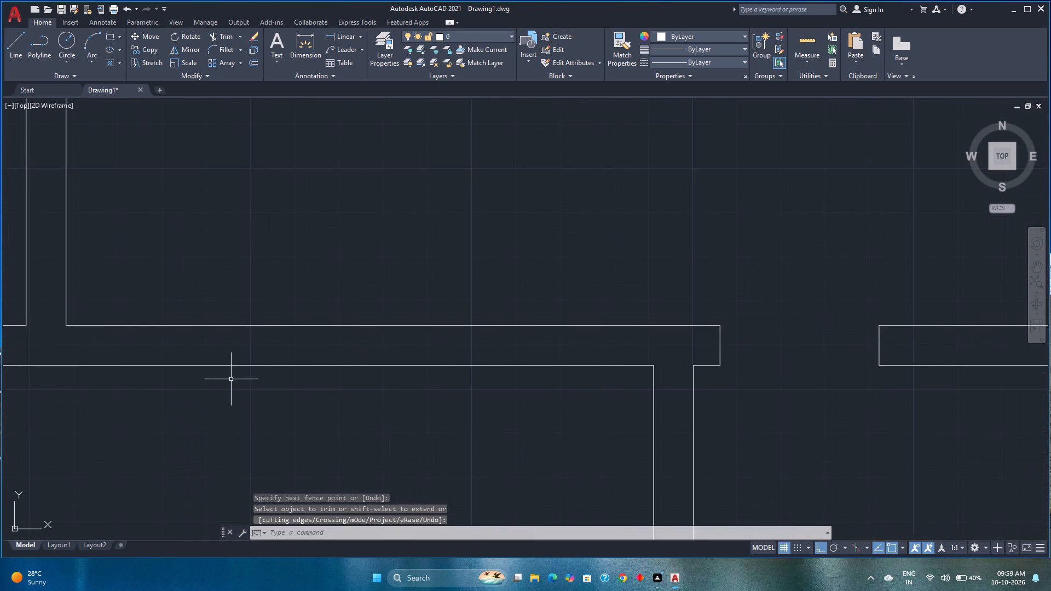
scroll(231, 379, down, 1)
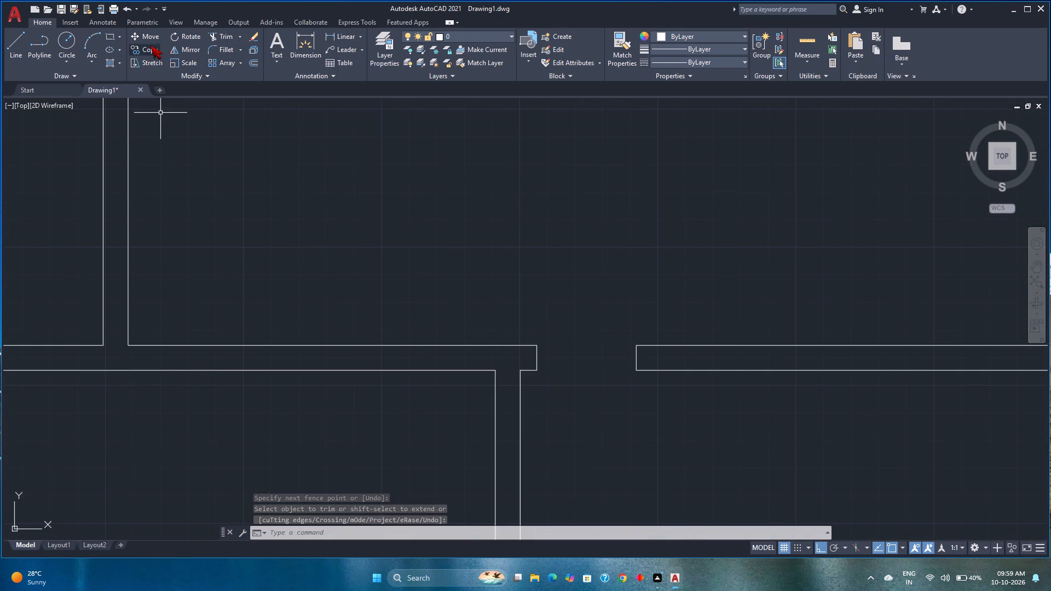
click(15, 56)
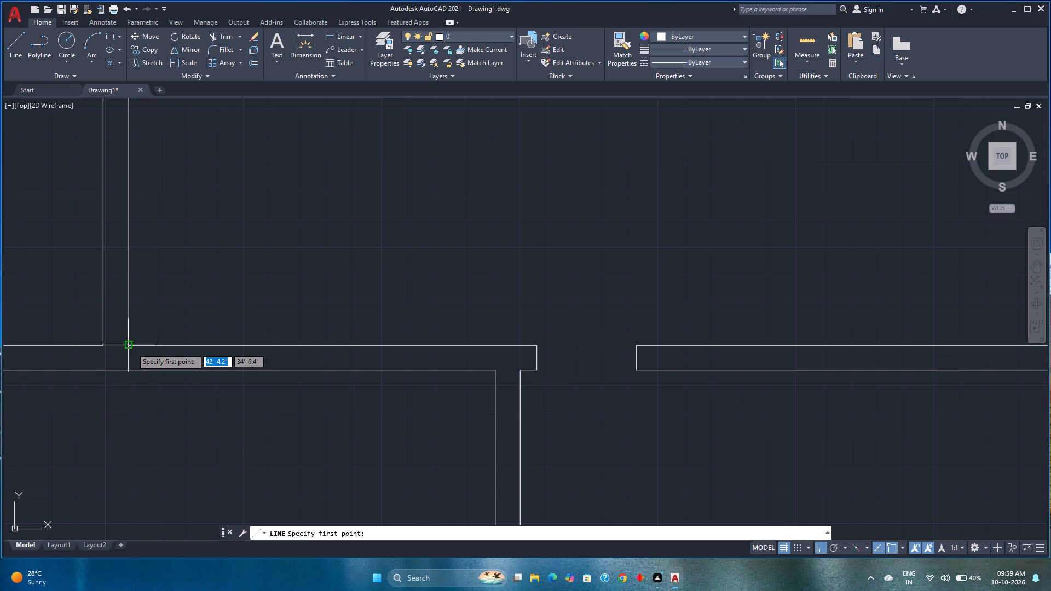
click(128, 346)
click(125, 372)
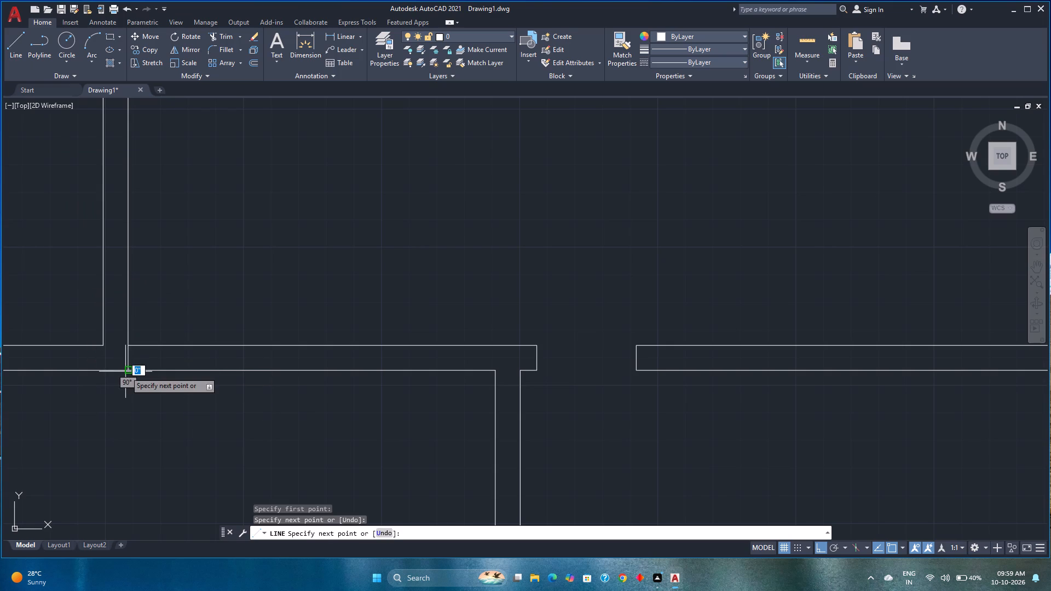
key(space)
Move the new cross line 1' to the right along the bottom wall.
scroll(132, 364, up, 2)
click(139, 364)
click(99, 358)
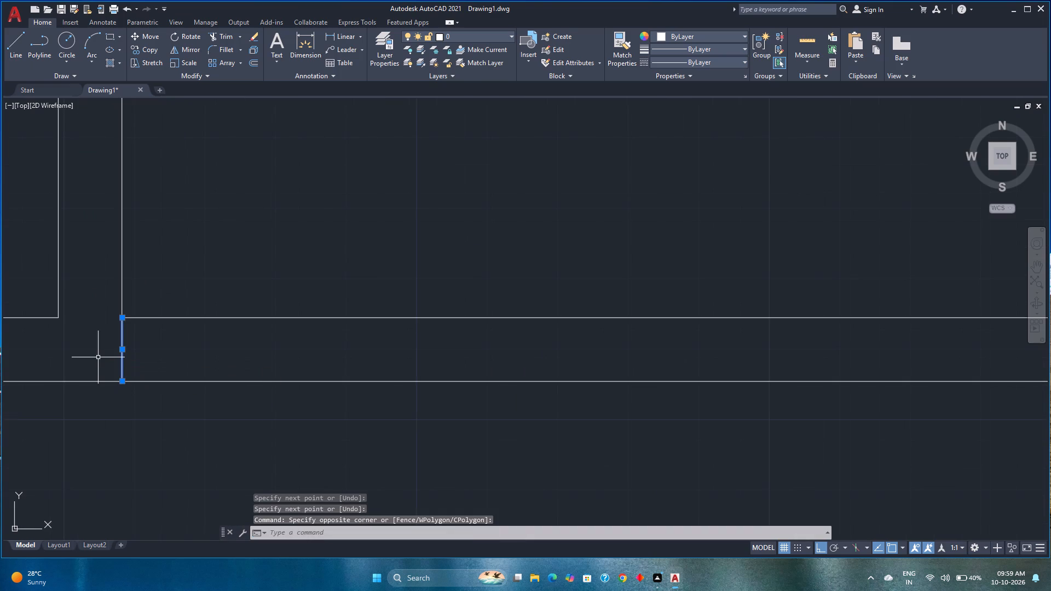
key(m)
key(Return)
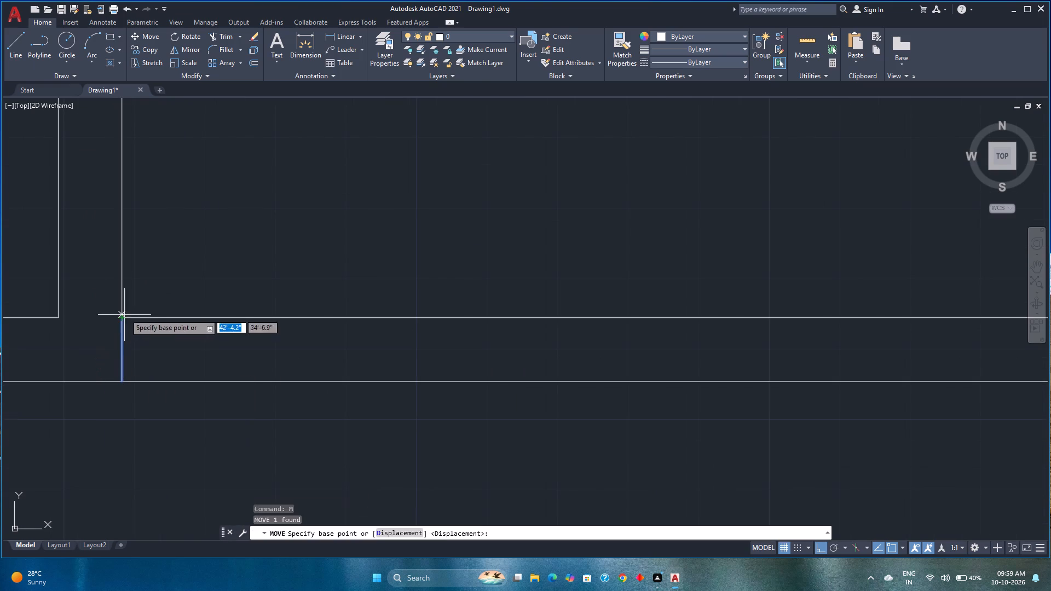
click(123, 317)
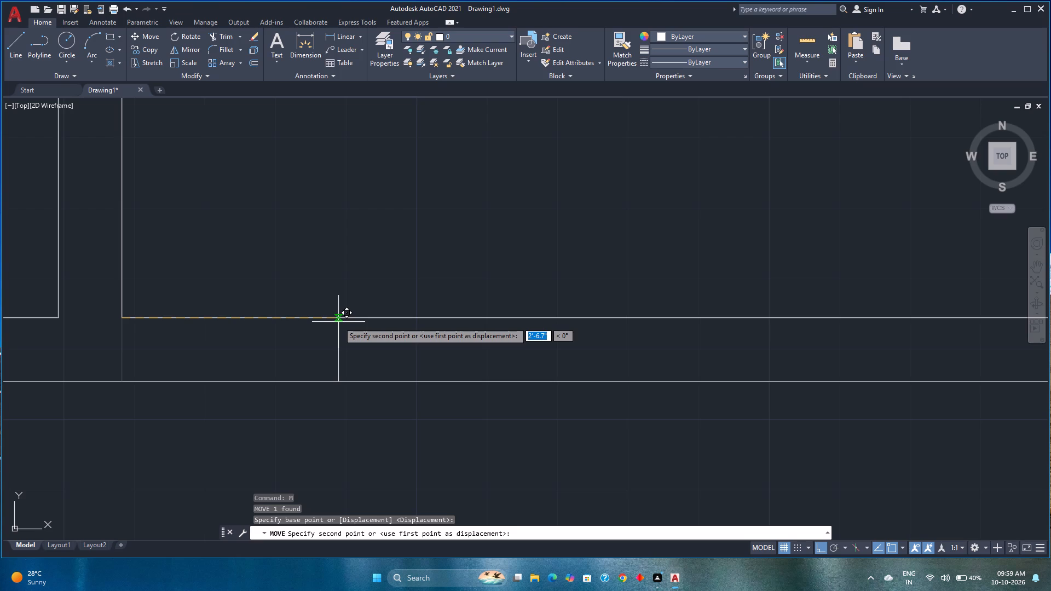
scroll(338, 322, down, 4)
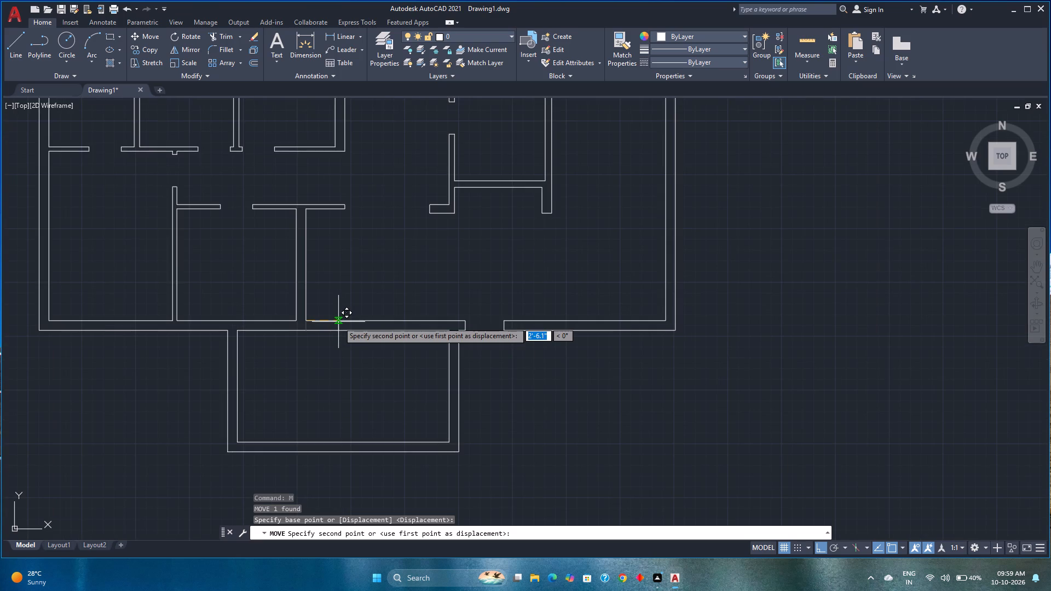
text(1')
key(Return)
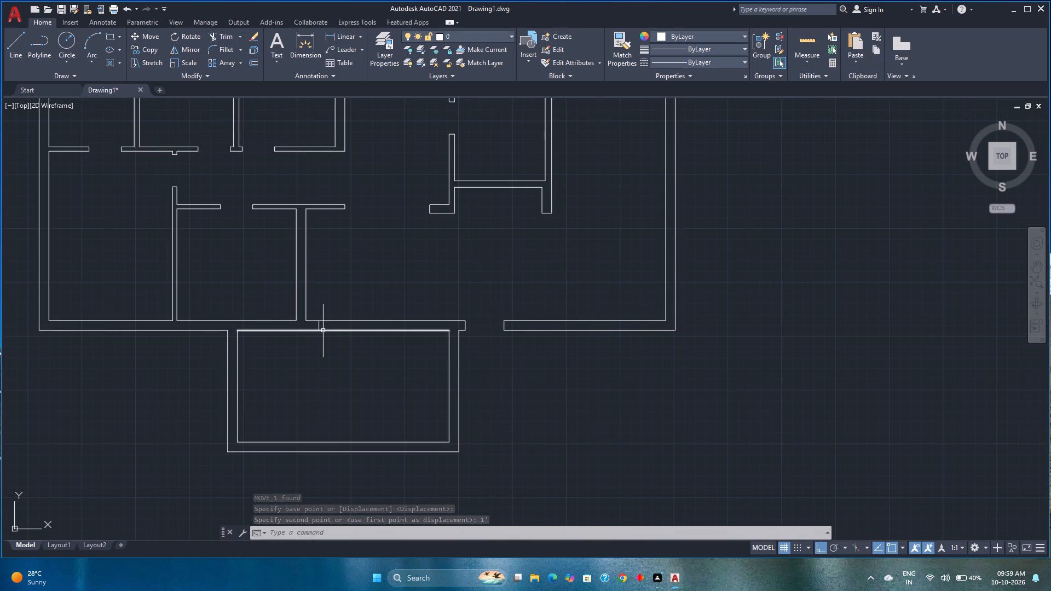
Move the same cross line another 6" to the right along the bottom wall.
scroll(307, 310, up, 5)
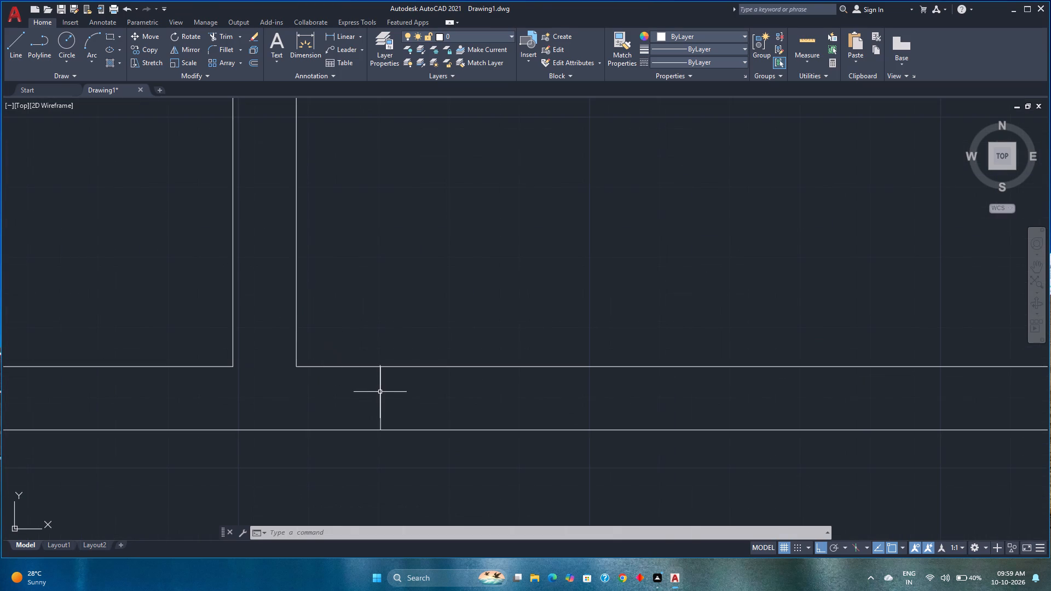
click(380, 392)
key(m)
key(Return)
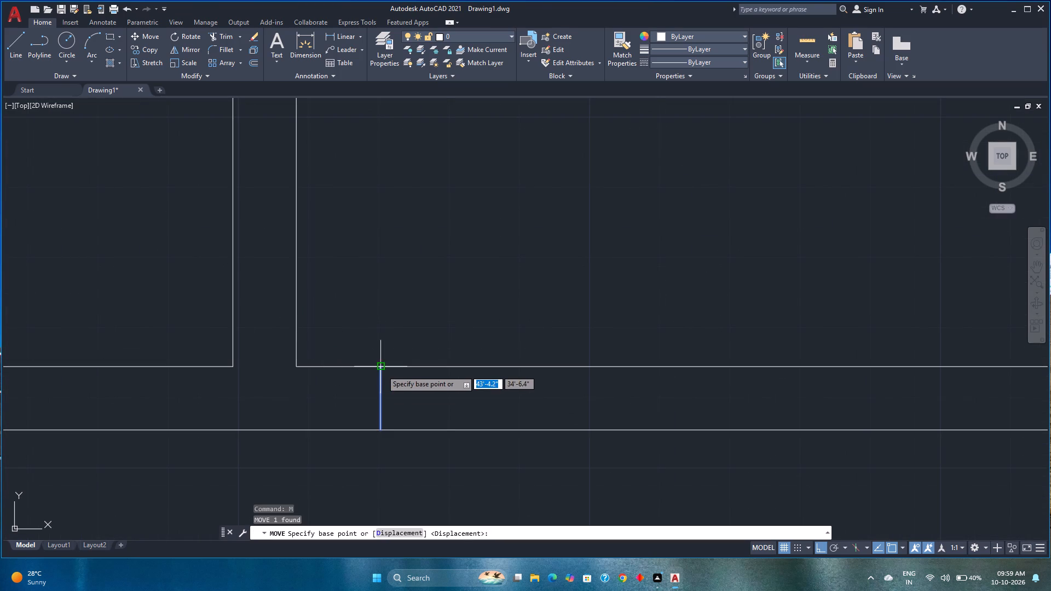
click(382, 370)
key(6)
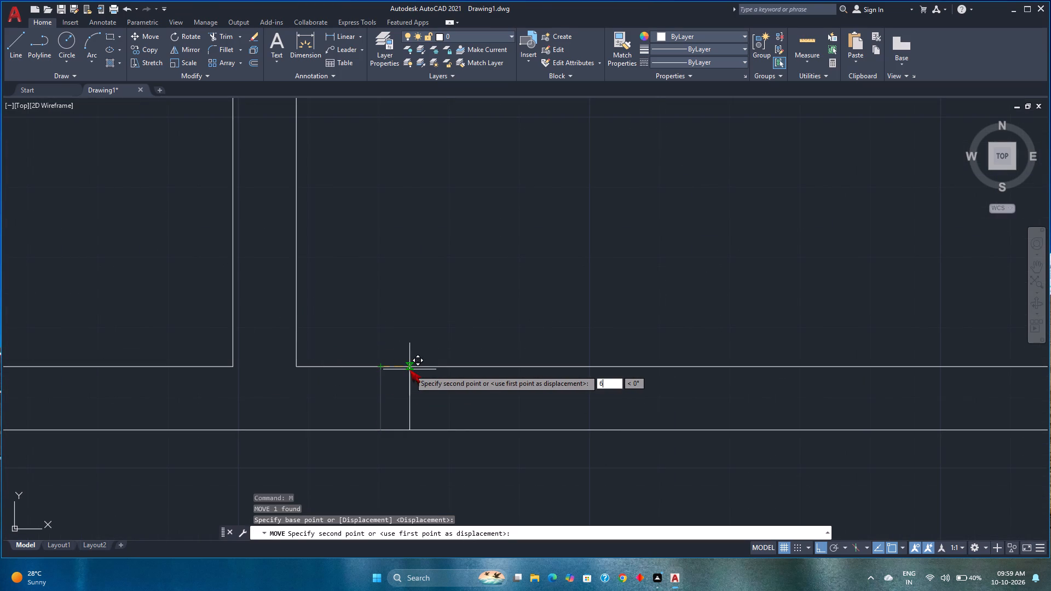
key(Return)
scroll(399, 385, down, 4)
scroll(395, 387, up, 2)
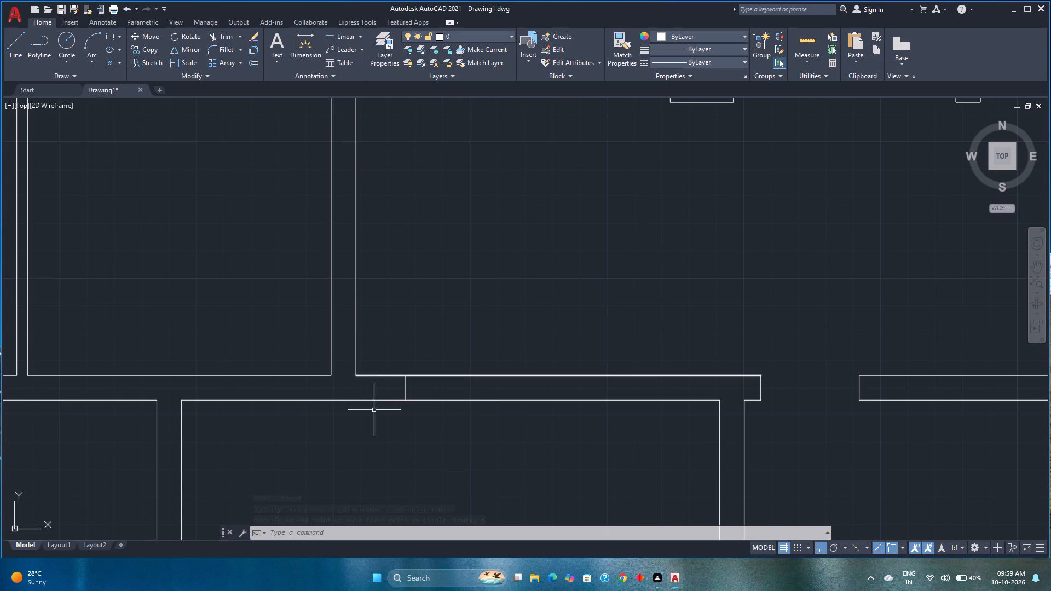
scroll(459, 467, up, 1)
middle_drag(459, 467, 204, 453)
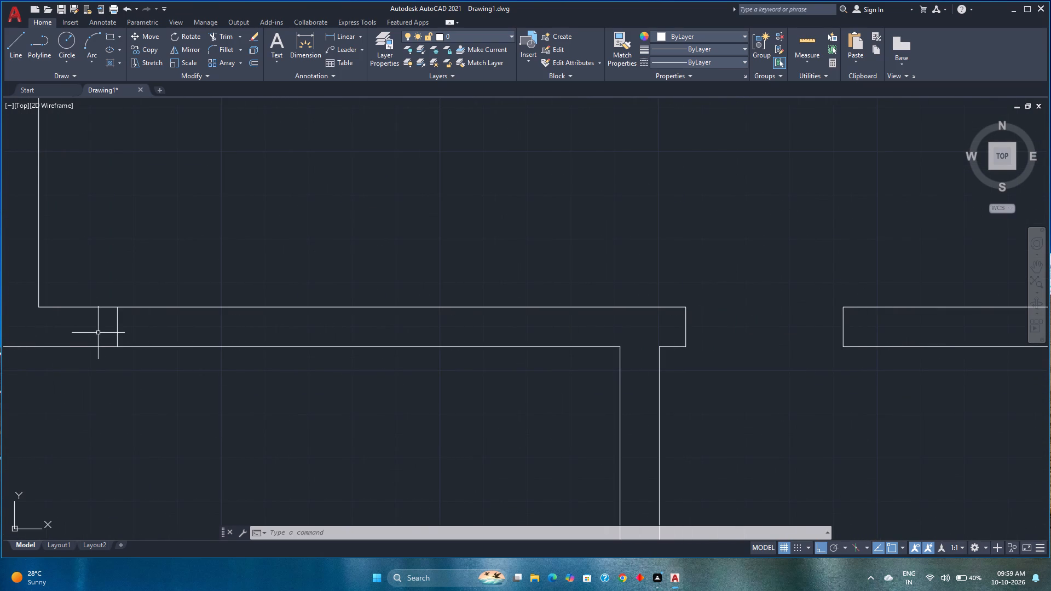
Mirror the cross line about a vertical axis midway between the partition corner and the projecting room's right wall inner face, keeping the original.
scroll(147, 289, down, 1)
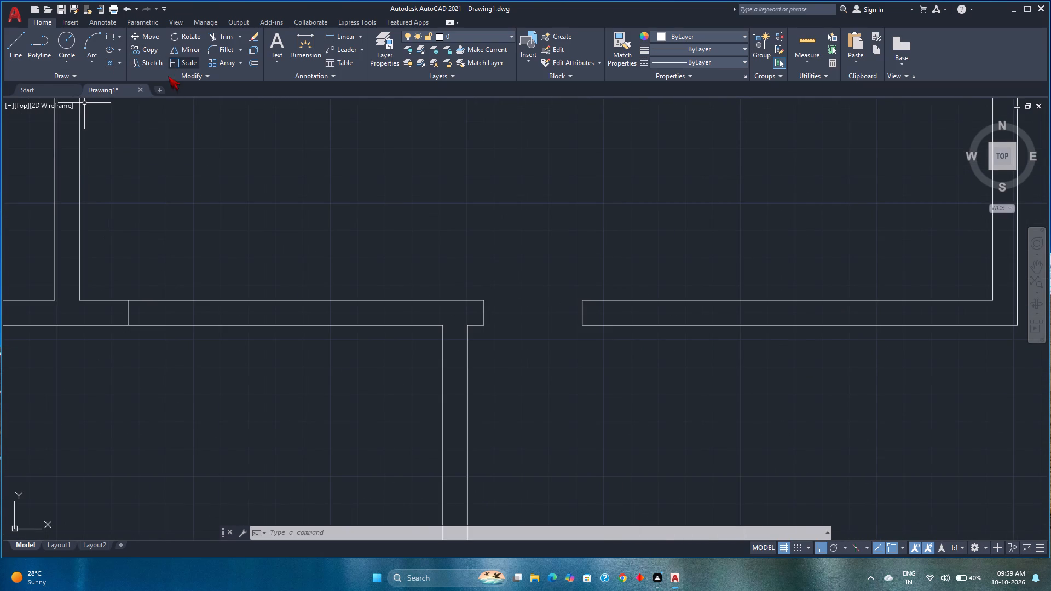
click(151, 311)
click(121, 310)
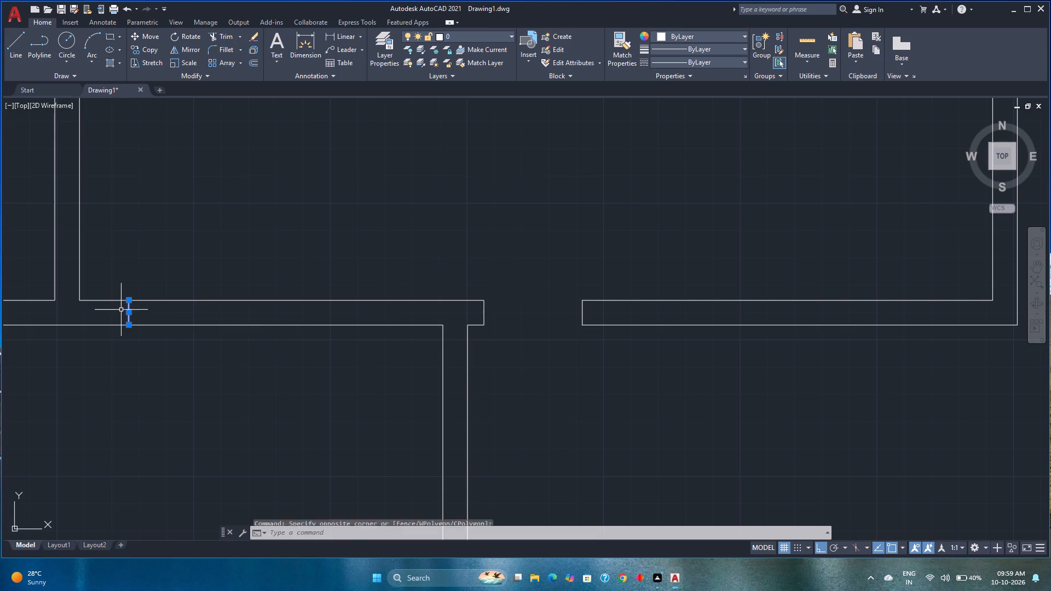
click(190, 49)
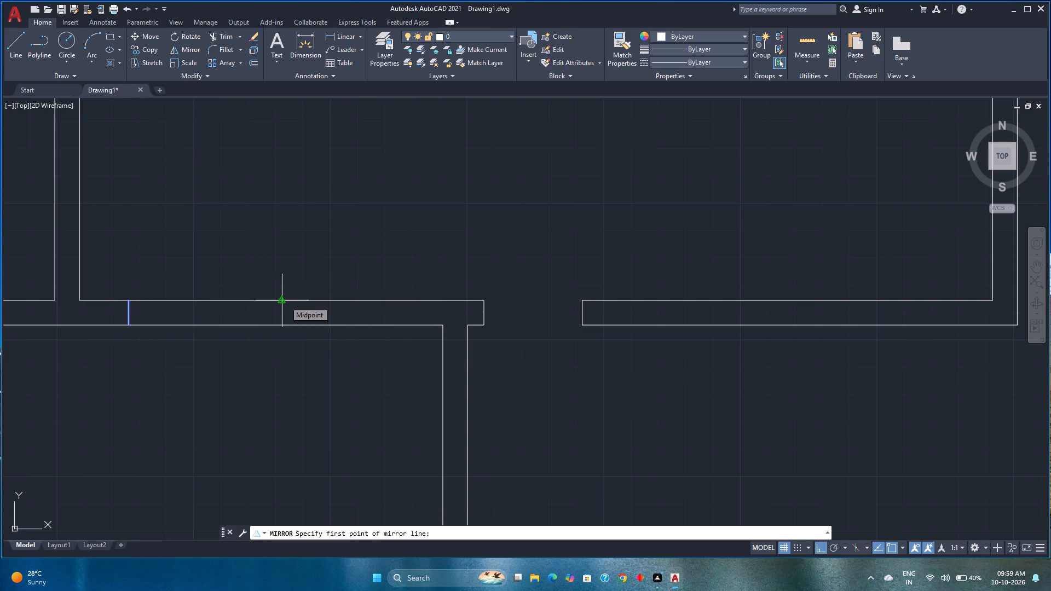
key(m)
text(2p)
key(Return)
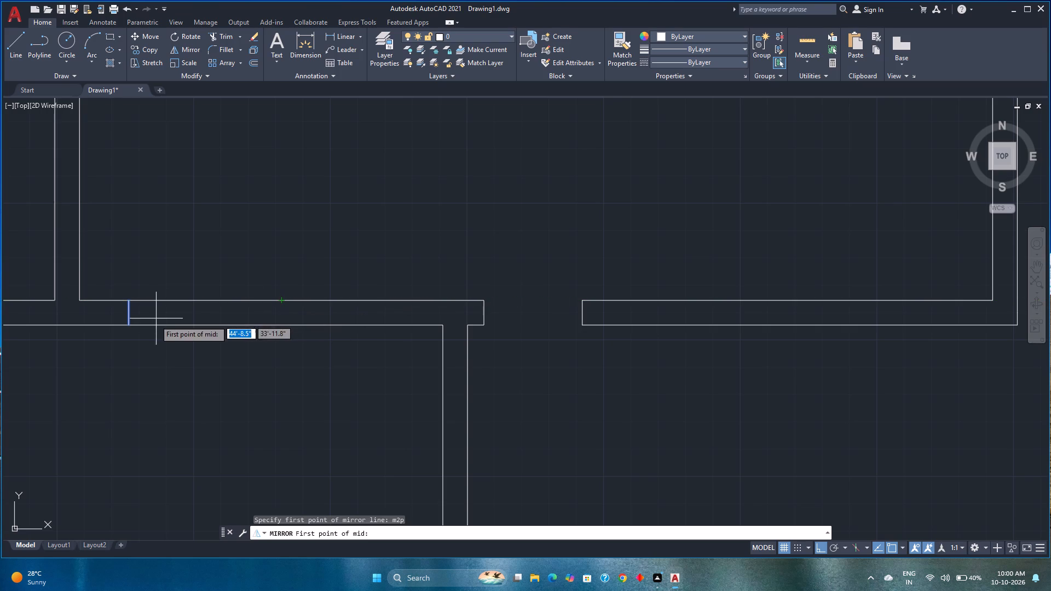
click(83, 302)
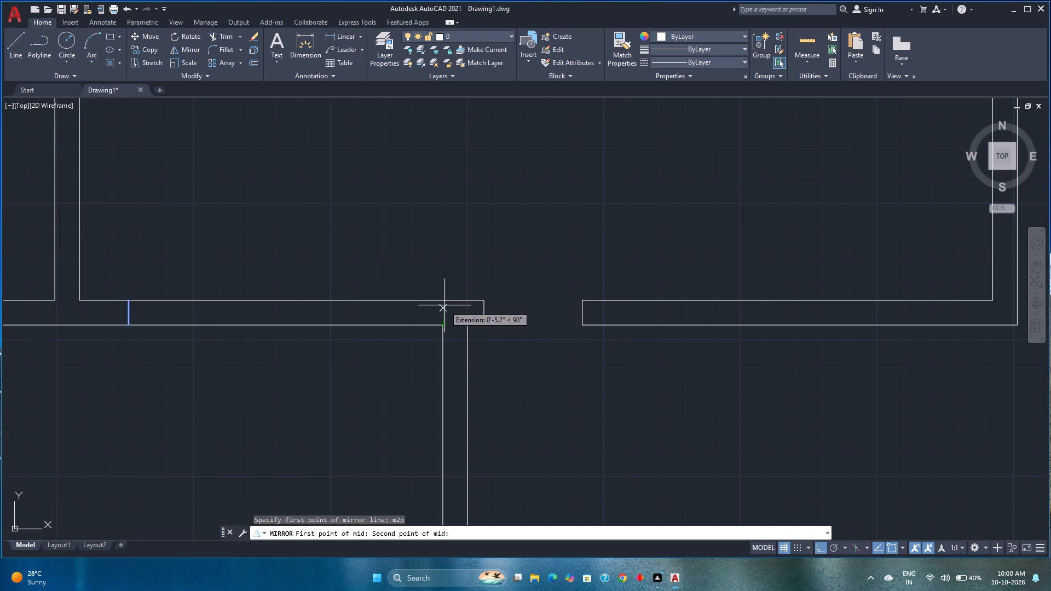
click(443, 301)
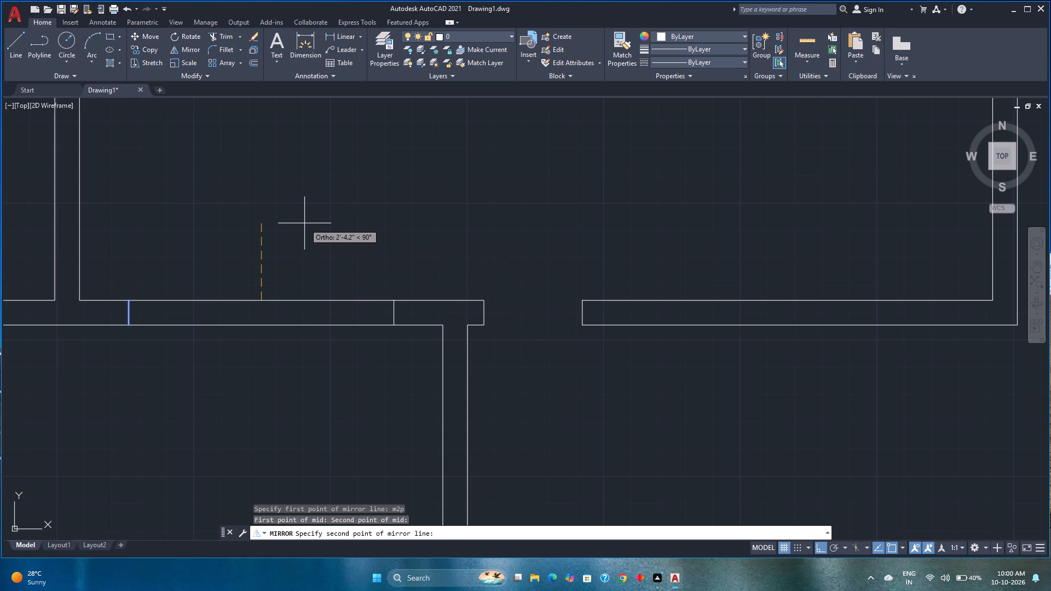
click(304, 217)
drag(329, 253, 304, 217)
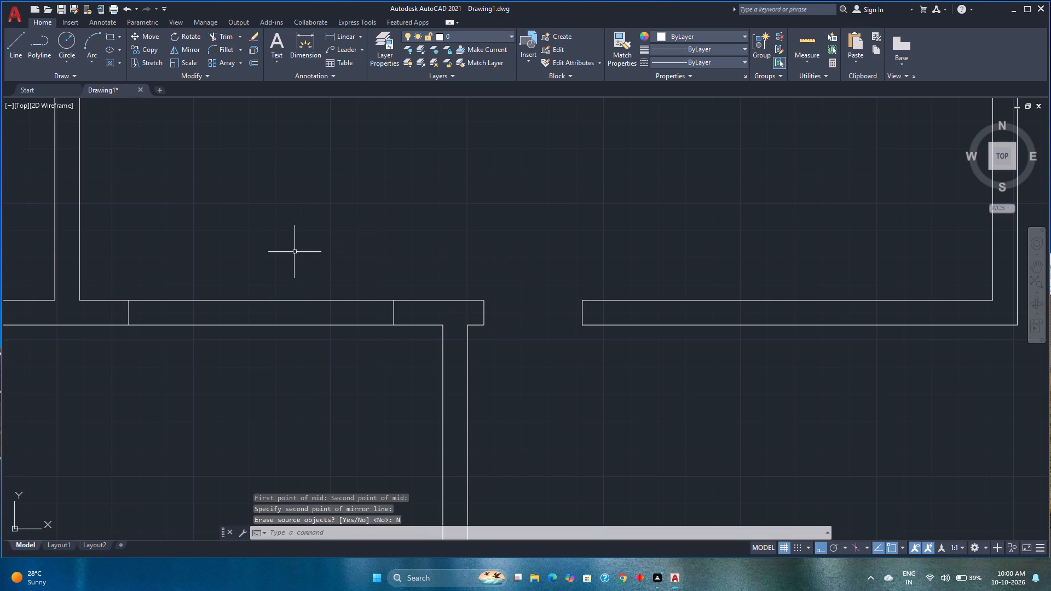
Trim both bottom wall lines between the two mirrored cross lines to open the wall above the projecting room.
text(tr)
key(Return)
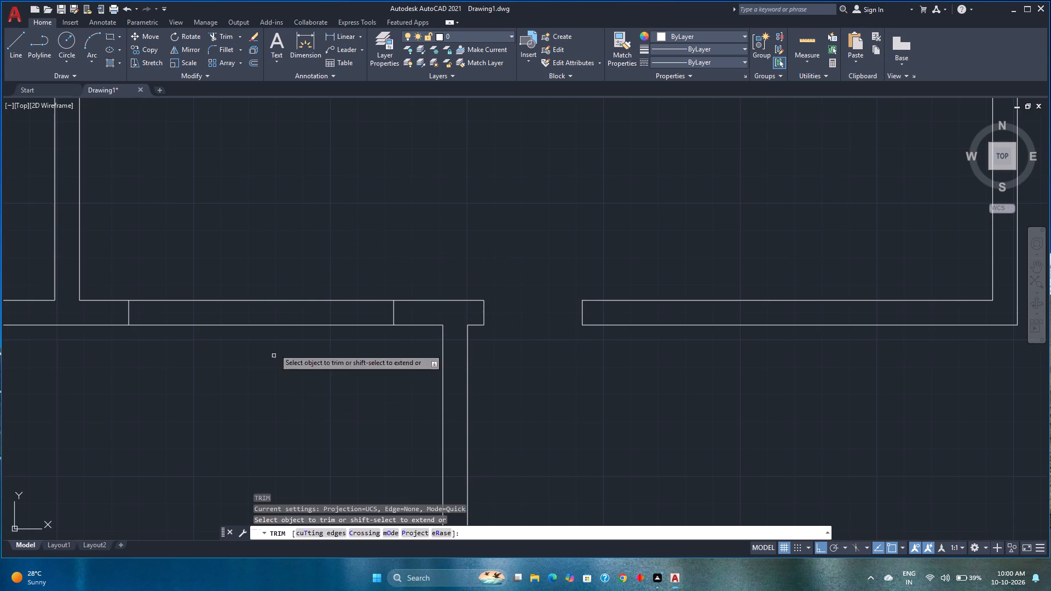
click(284, 248)
click(317, 382)
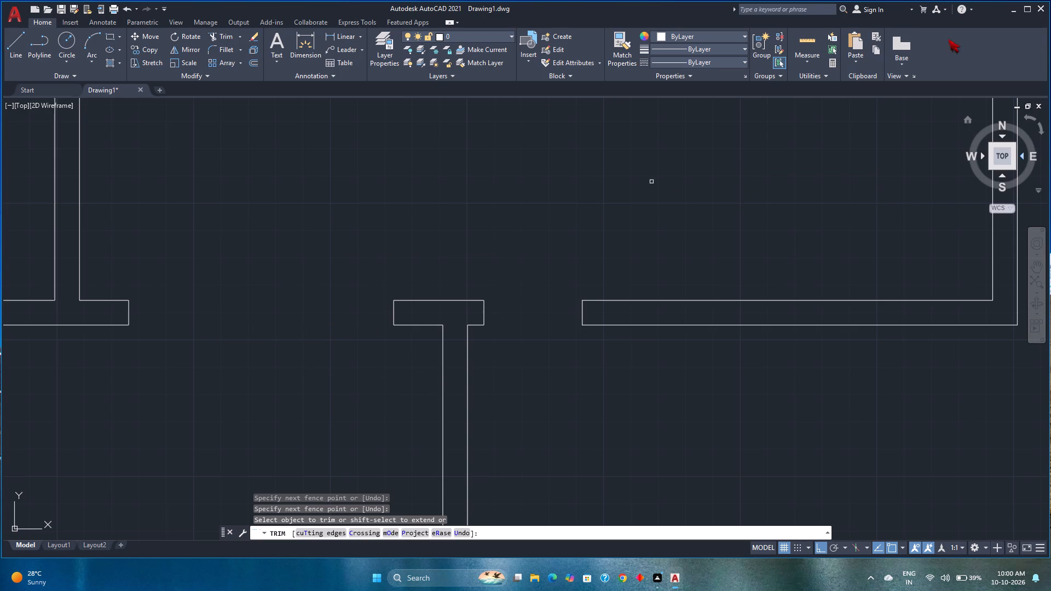
scroll(910, 53, down, 1)
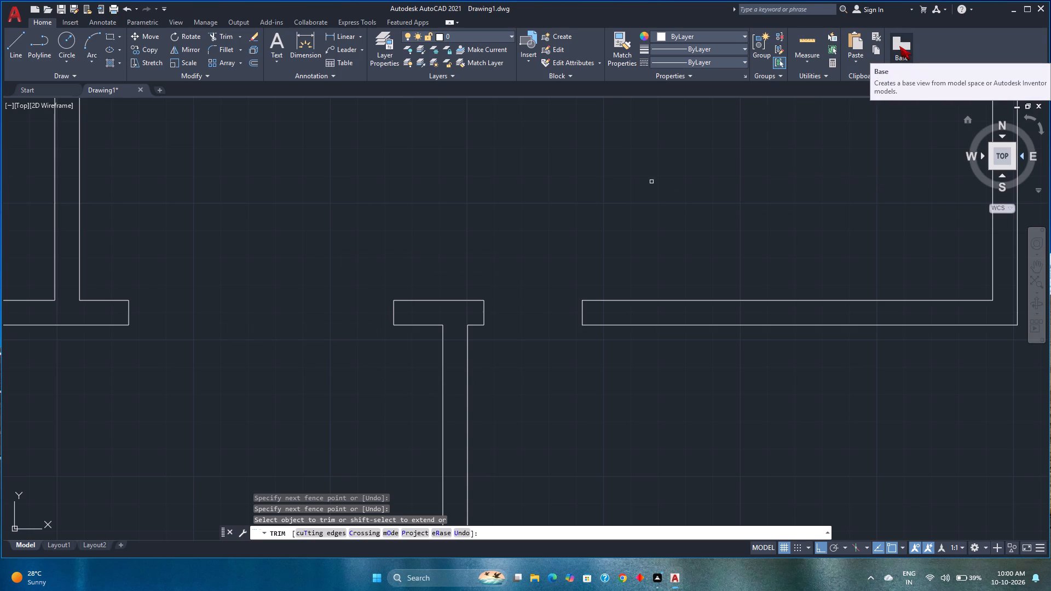
scroll(947, 33, down, 1)
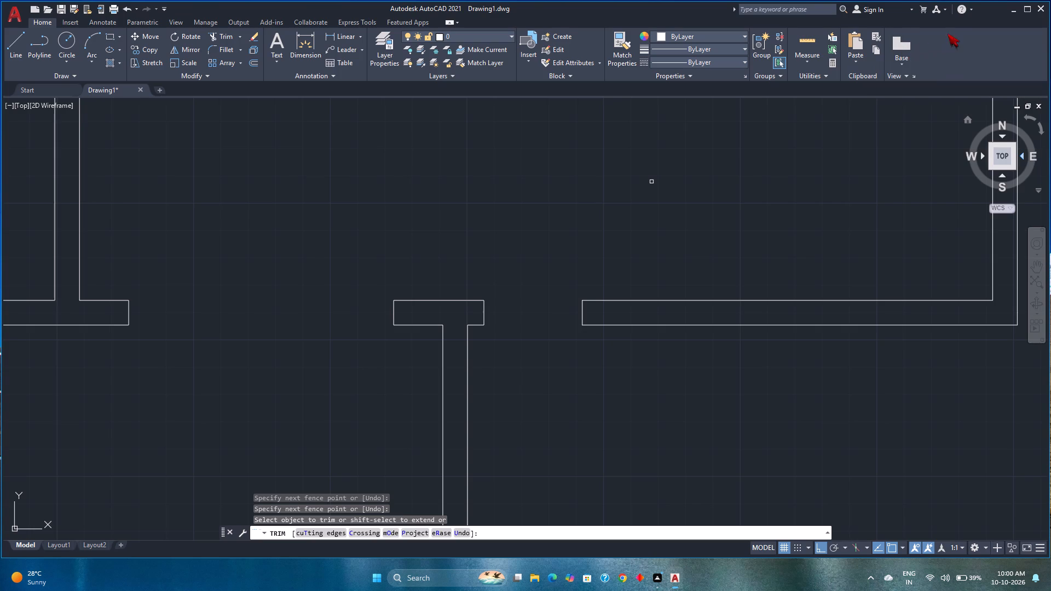
scroll(948, 33, down, 1)
scroll(614, 199, down, 1)
key(space)
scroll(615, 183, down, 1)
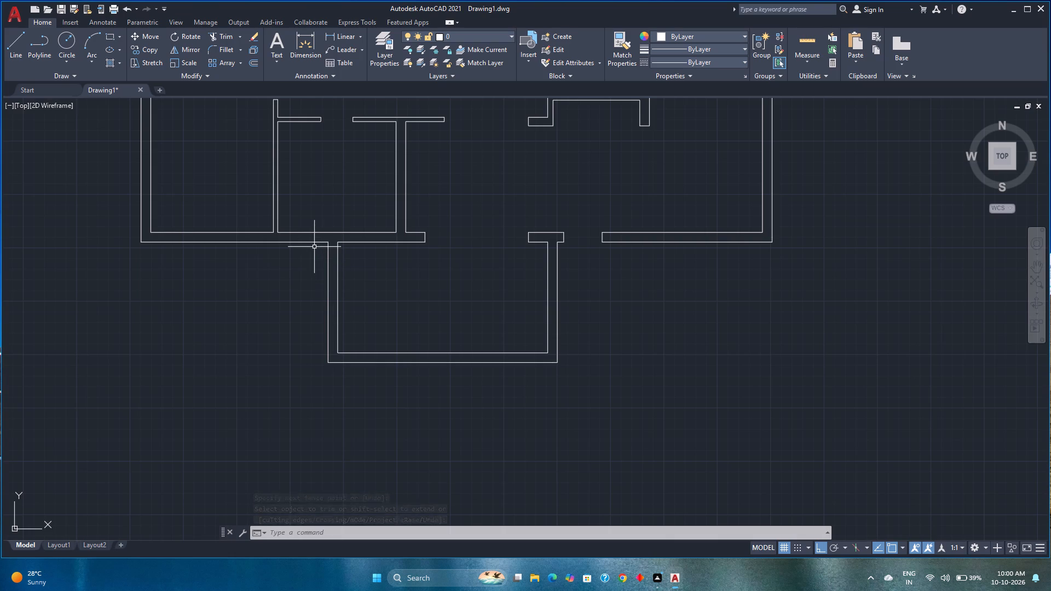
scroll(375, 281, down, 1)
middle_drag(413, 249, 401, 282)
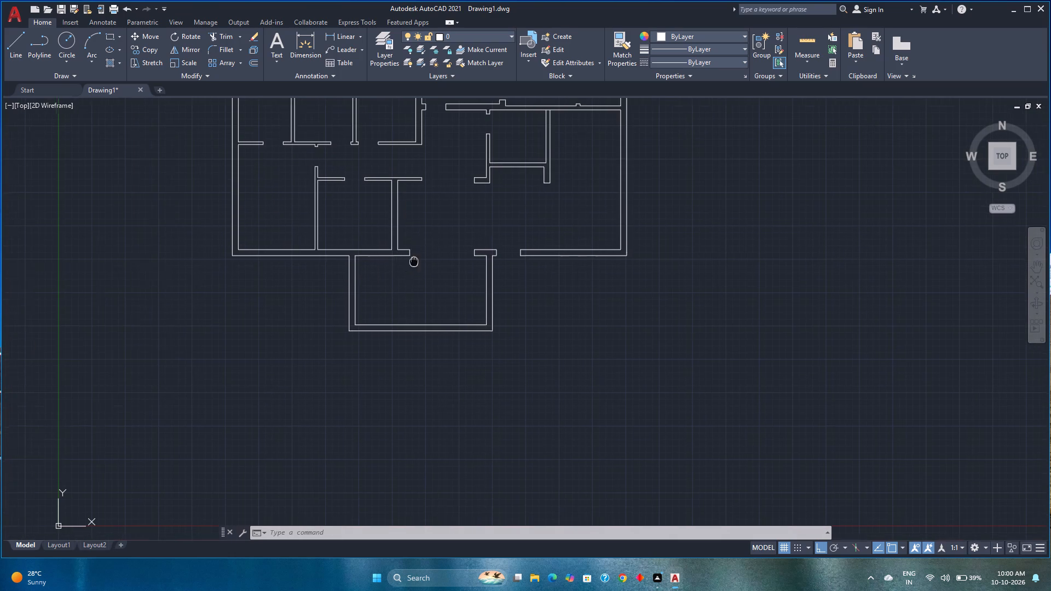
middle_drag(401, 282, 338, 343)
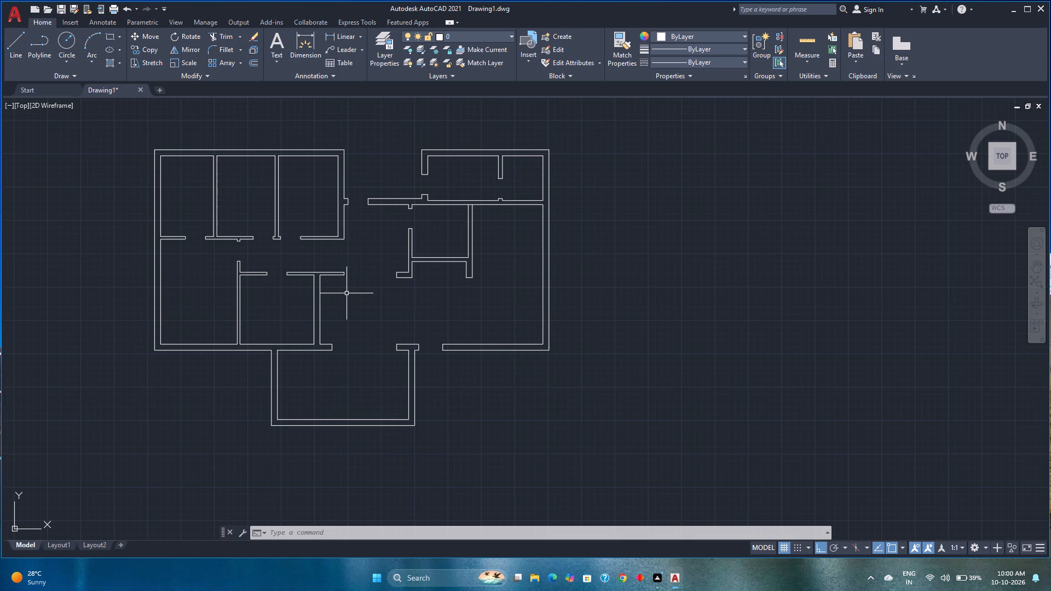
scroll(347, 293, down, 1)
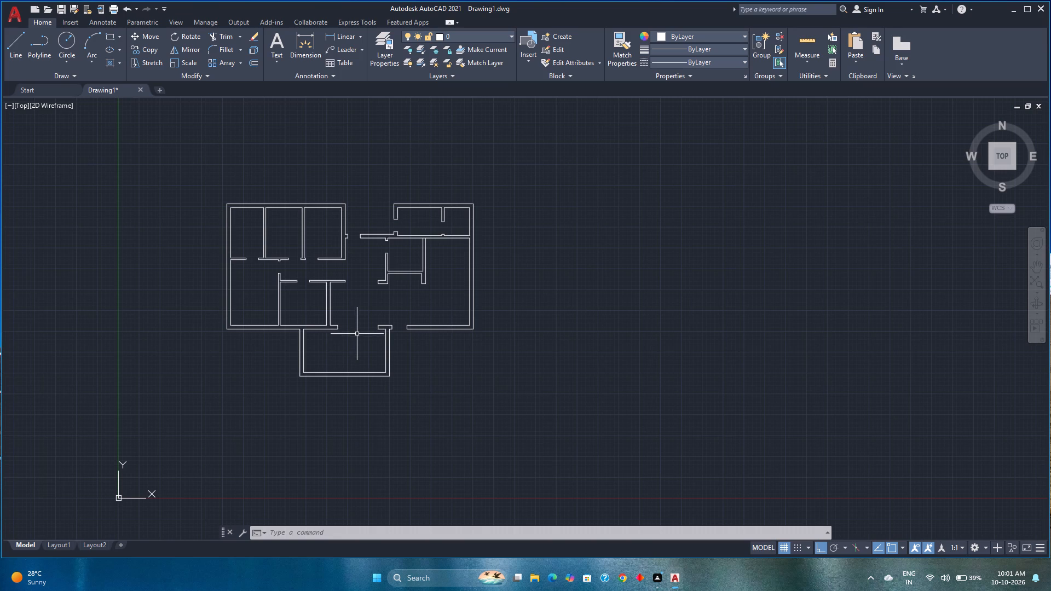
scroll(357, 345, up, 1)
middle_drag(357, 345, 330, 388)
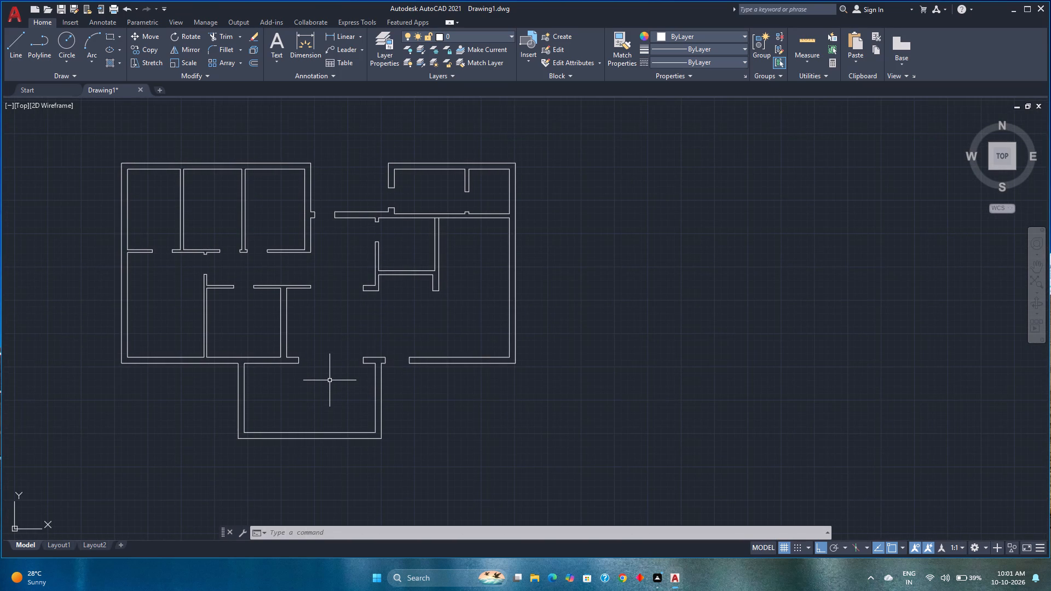
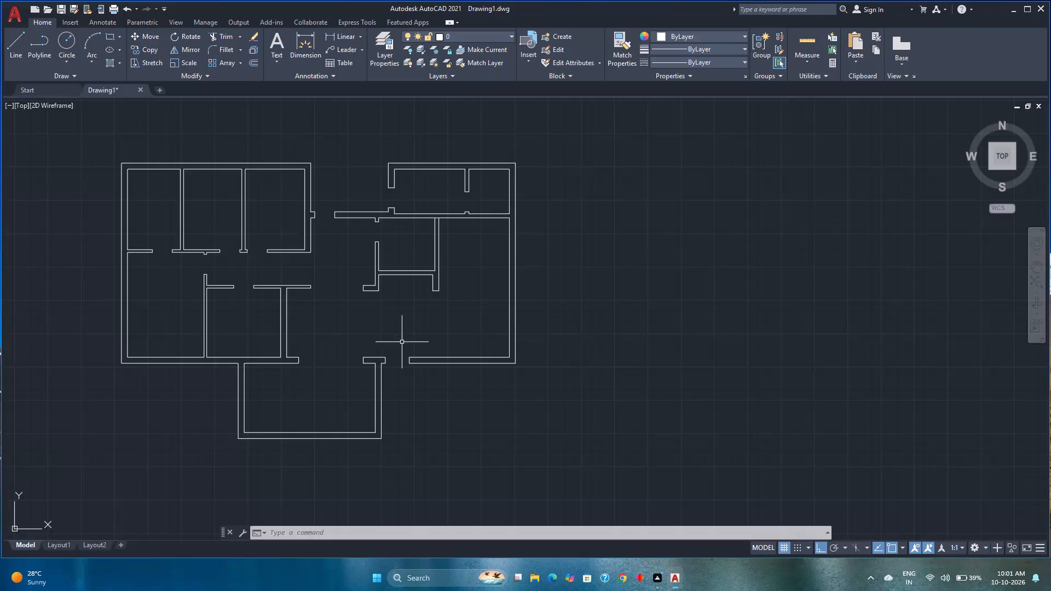
Save the drawing as "Fuji - Residential Floor Plan" in the Fuji Files folder on the E: drive.
key(ctrl+s)
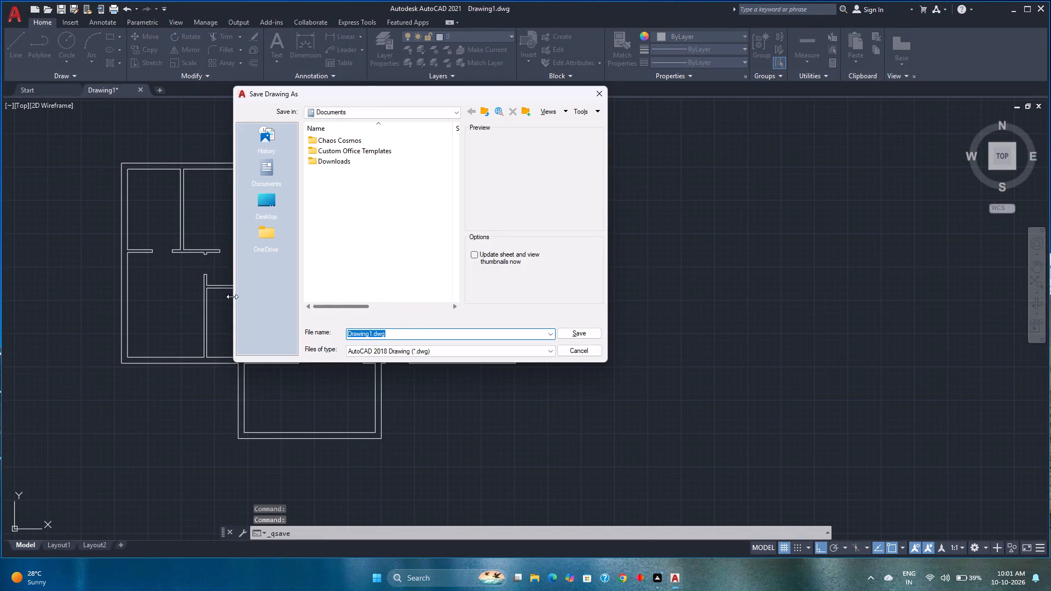
click(273, 208)
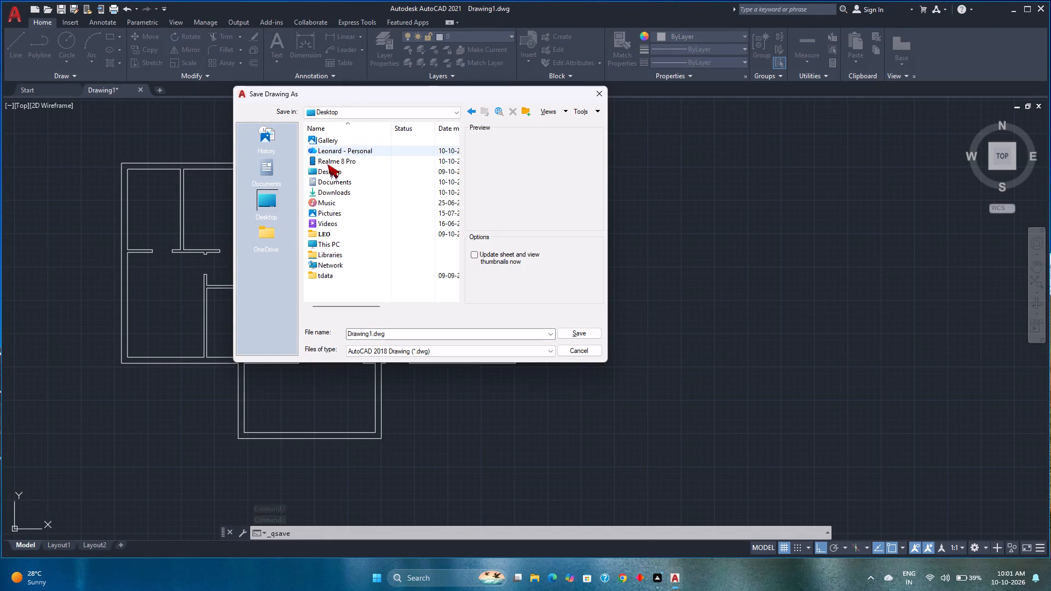
scroll(265, 155, up, 1)
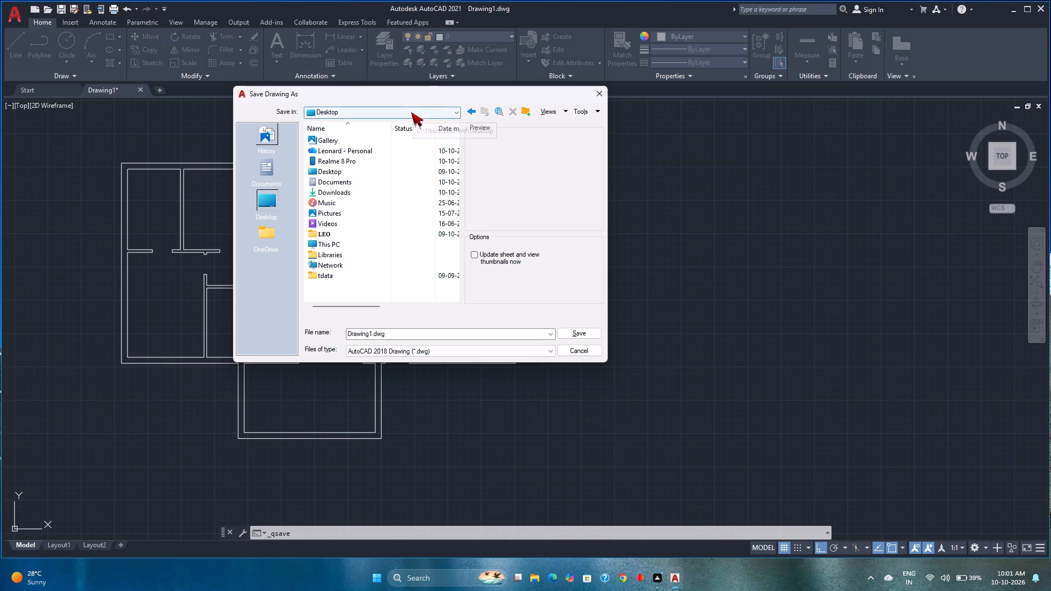
click(411, 112)
click(367, 147)
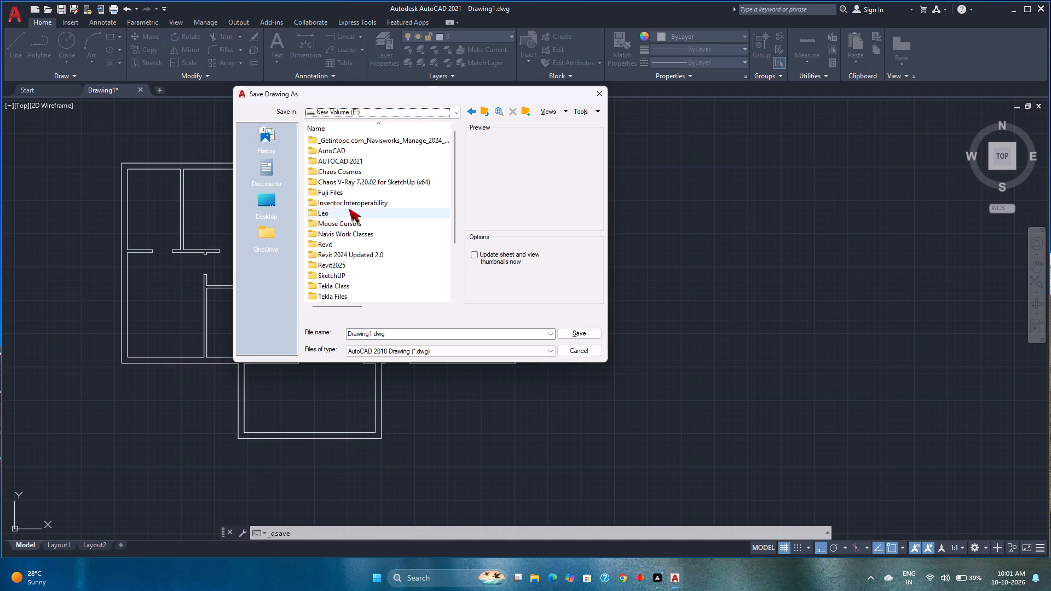
click(349, 208)
double_click(349, 188)
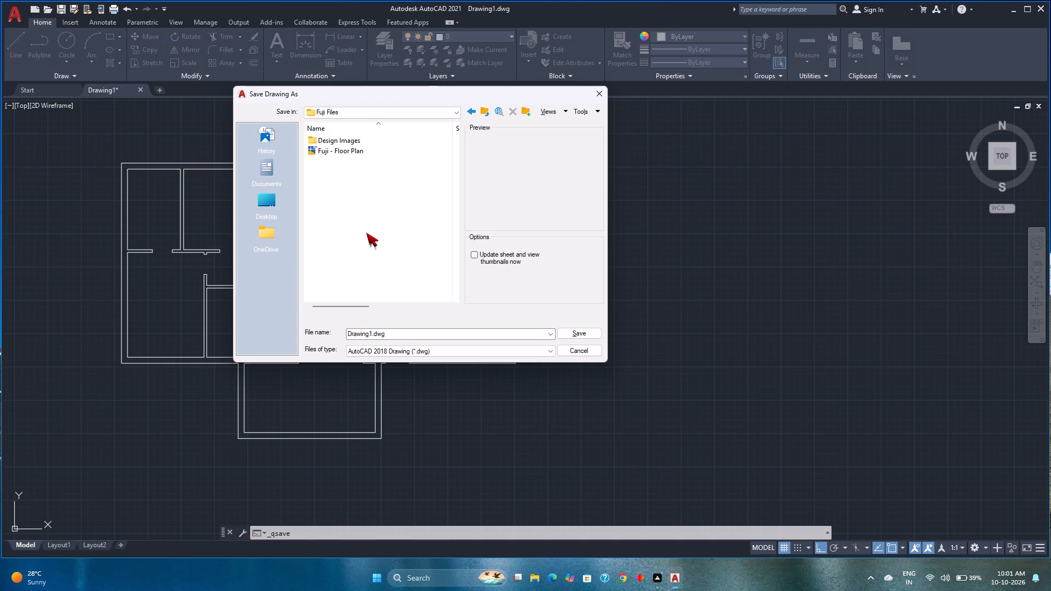
click(397, 332)
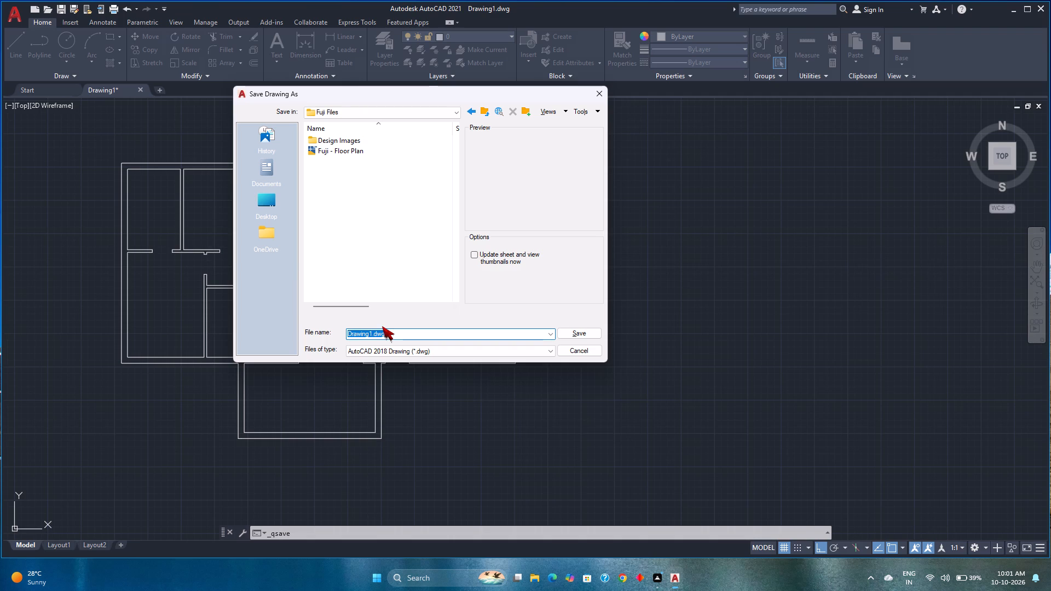
text(Fuji)
key(space)
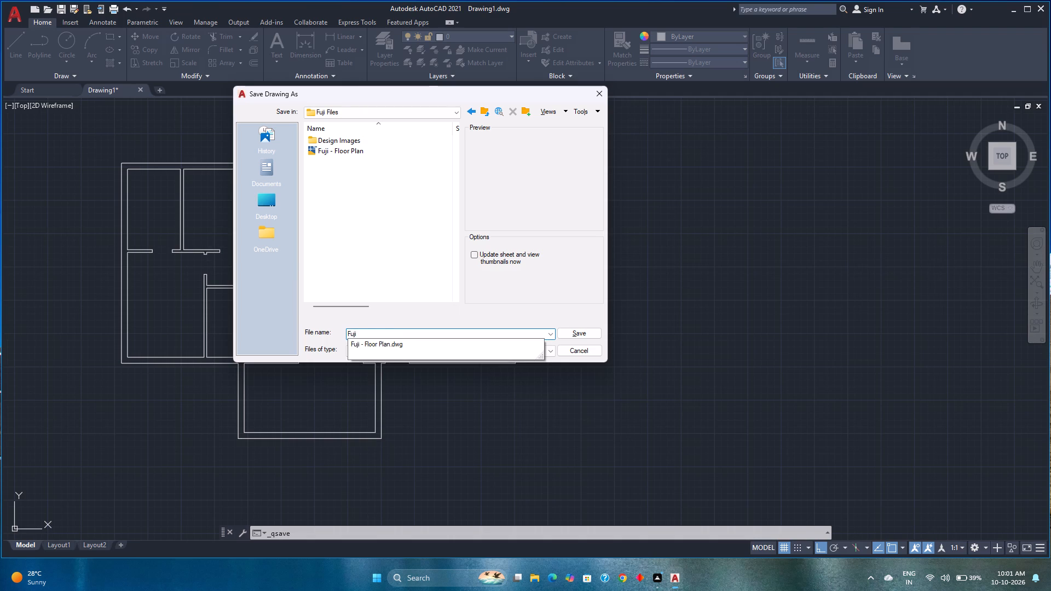
text(Re)
key(BackSpace)
key(BackSpace)
key(BackSpace)
key(minus)
key(BackSpace)
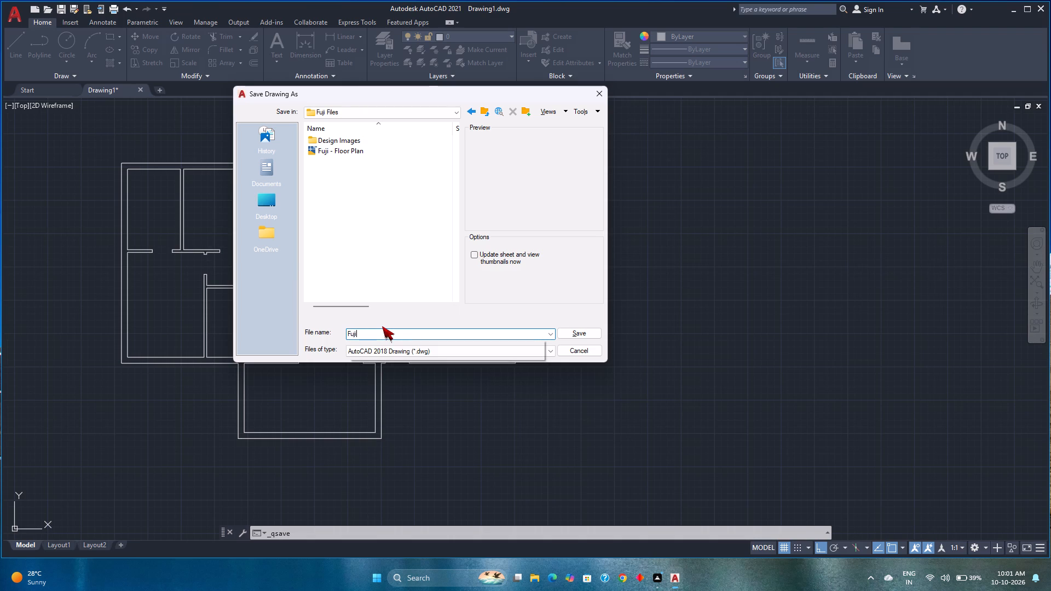
key(space)
text(-)
key(space)
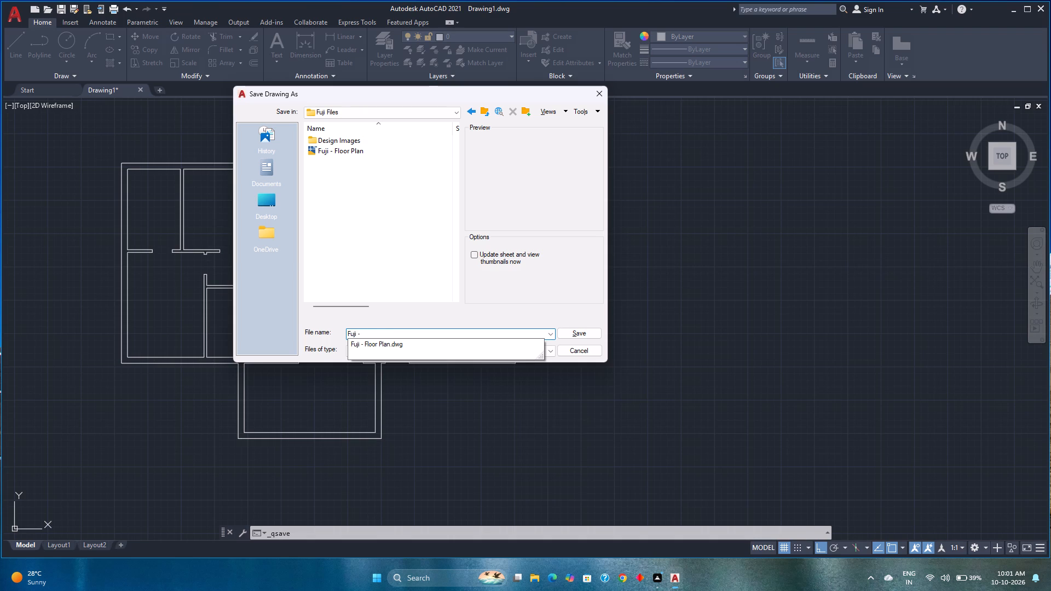
text(Resif)
key(BackSpace)
text(dential)
key(space)
text(Floor plA)
key(BackSpace)
key(BackSpace)
key(BackSpace)
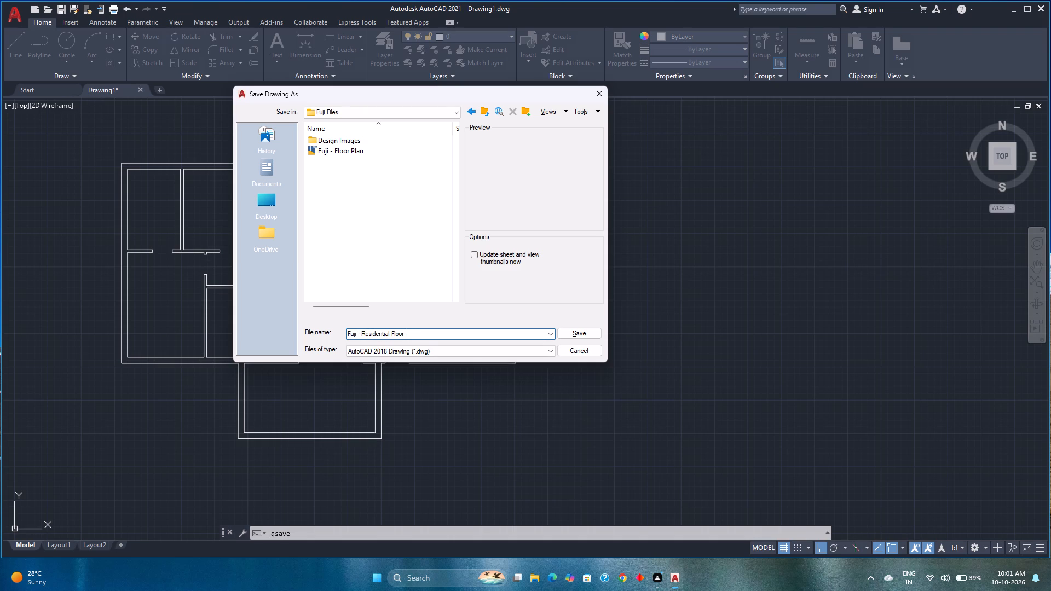
text(Plan)
key(Return)
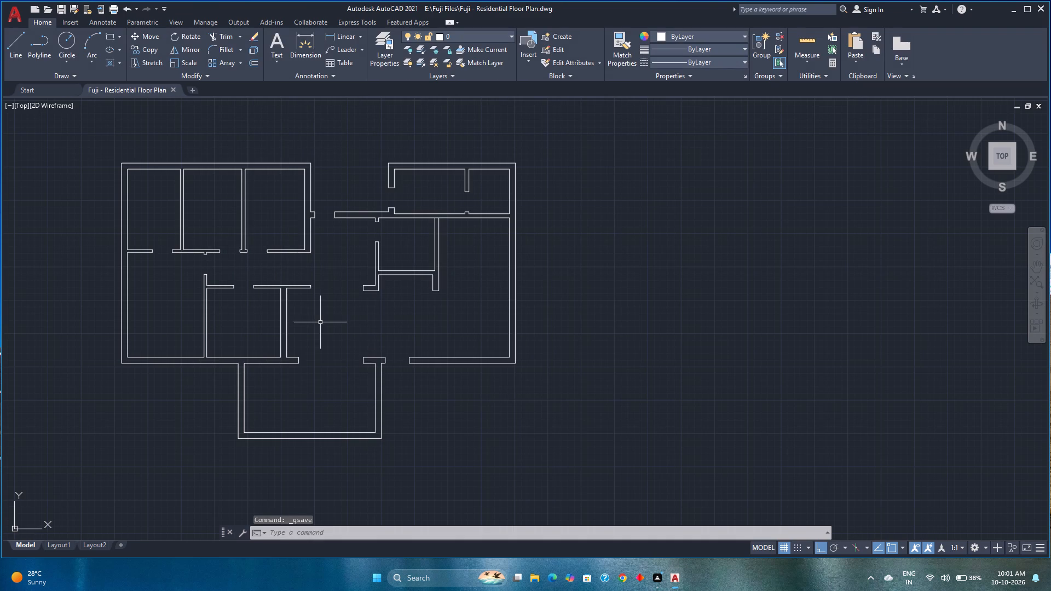
Draw a vertical line across the projecting bottom room's bottom wall, from its inner right corner to the outer face.
scroll(352, 304, down, 1)
middle_drag(352, 304, 396, 304)
scroll(396, 304, up, 1)
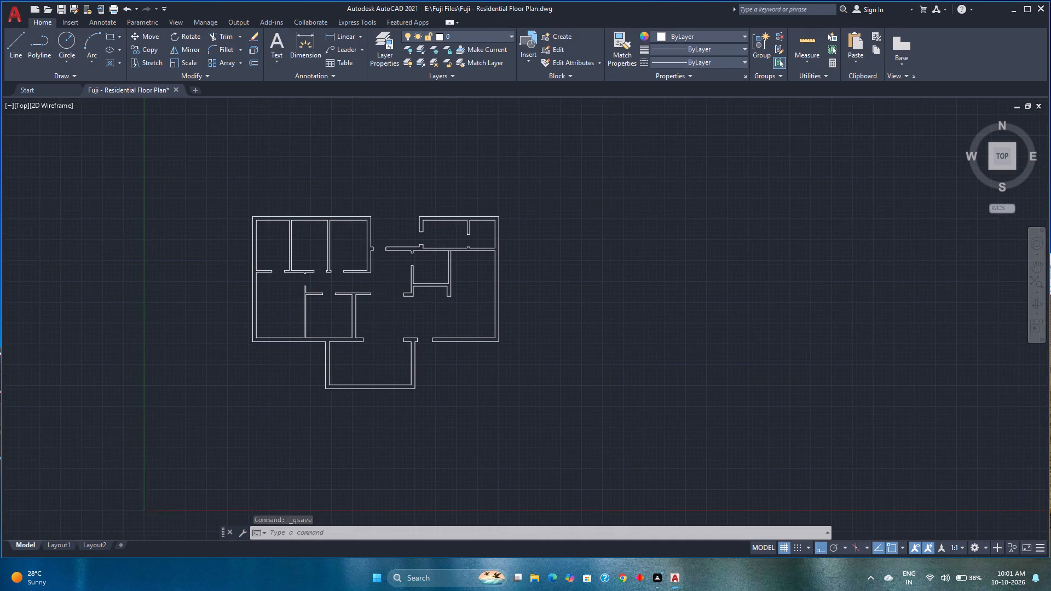
middle_drag(396, 304, 402, 312)
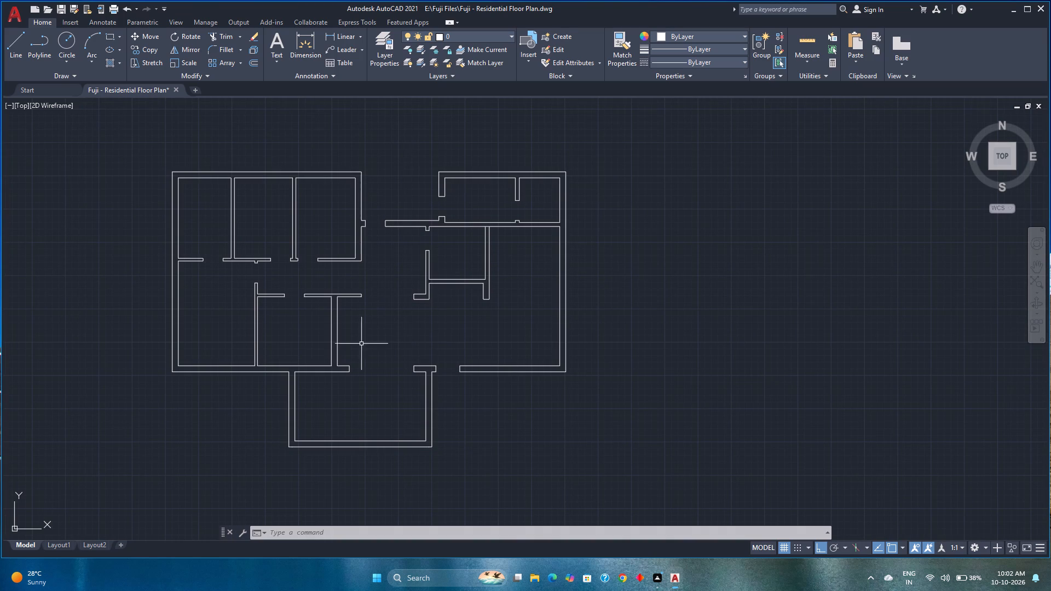
click(10, 36)
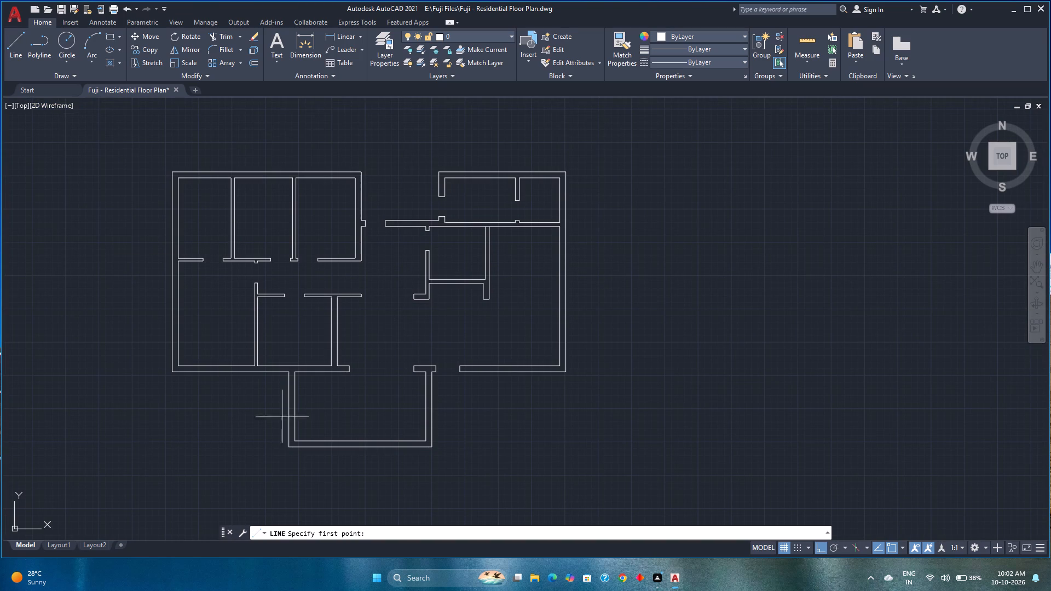
scroll(428, 453, up, 5)
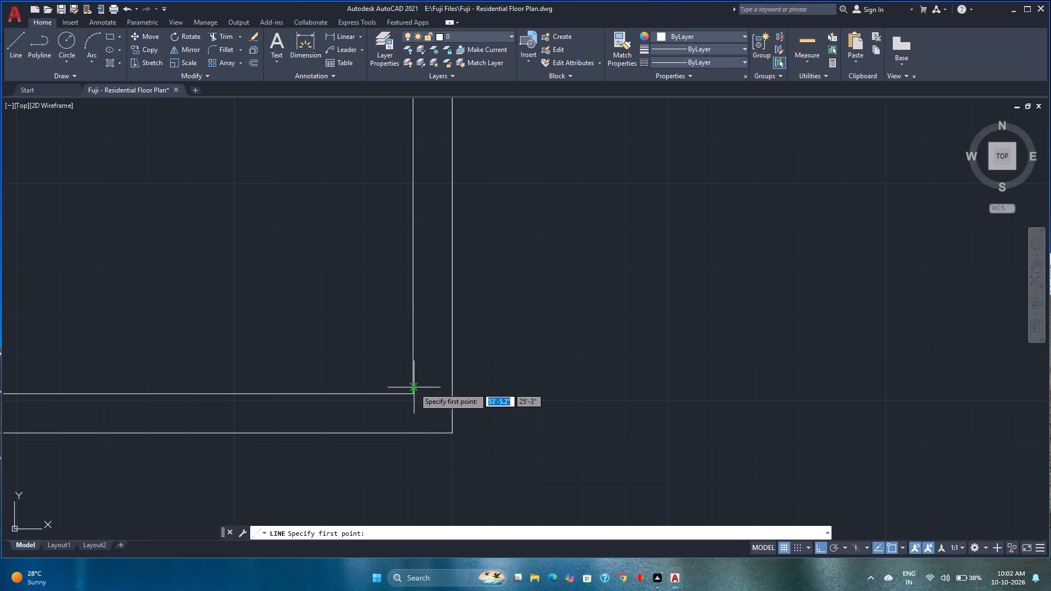
click(414, 395)
click(414, 431)
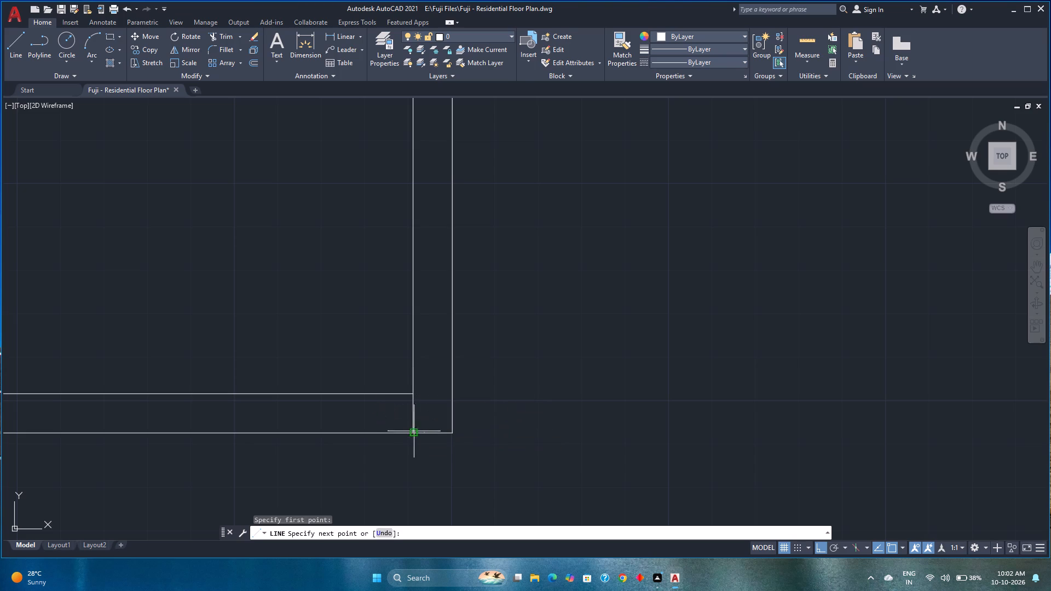
key(Escape)
Move the new cross line 1' to the left along the projecting room's bottom wall.
click(418, 416)
click(397, 416)
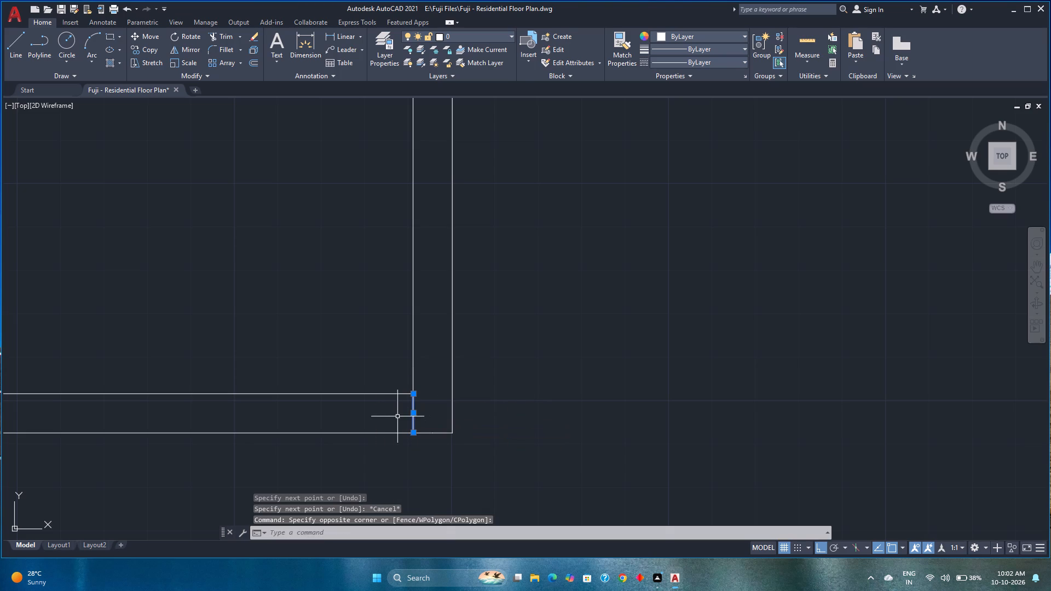
click(151, 36)
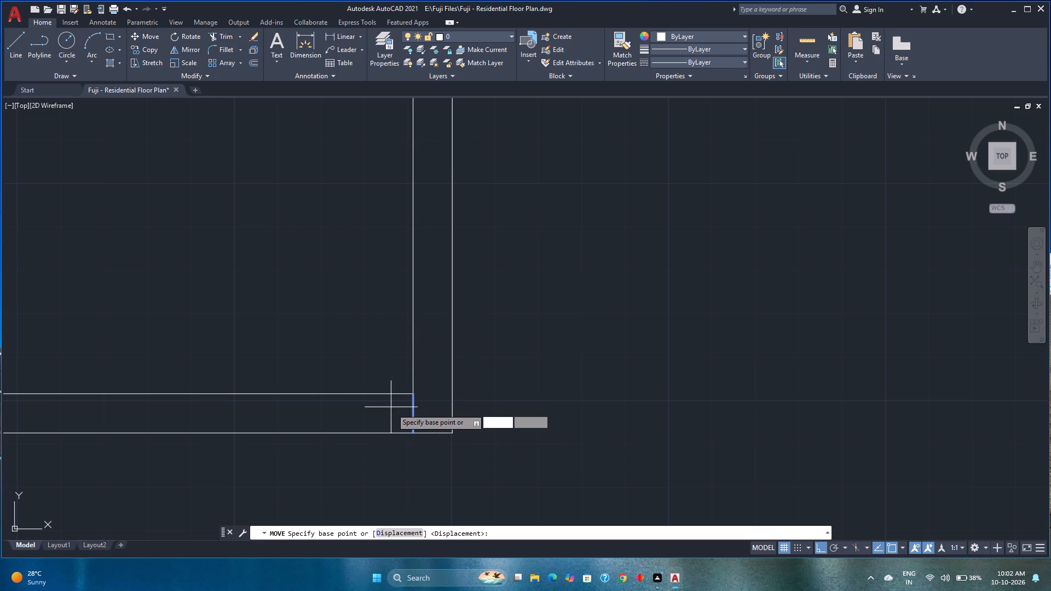
click(411, 395)
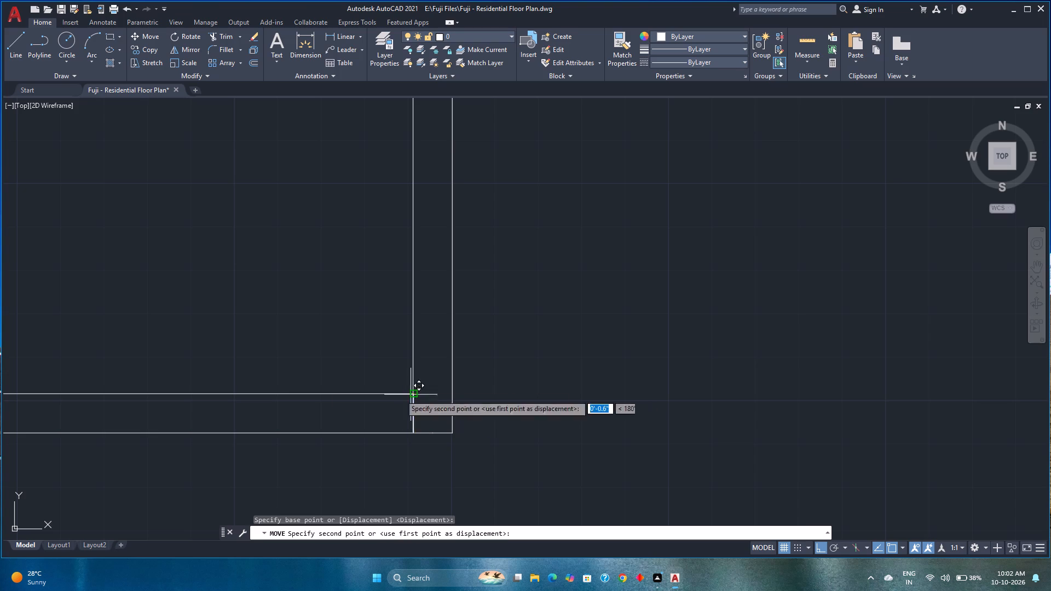
text(1')
key(Return)
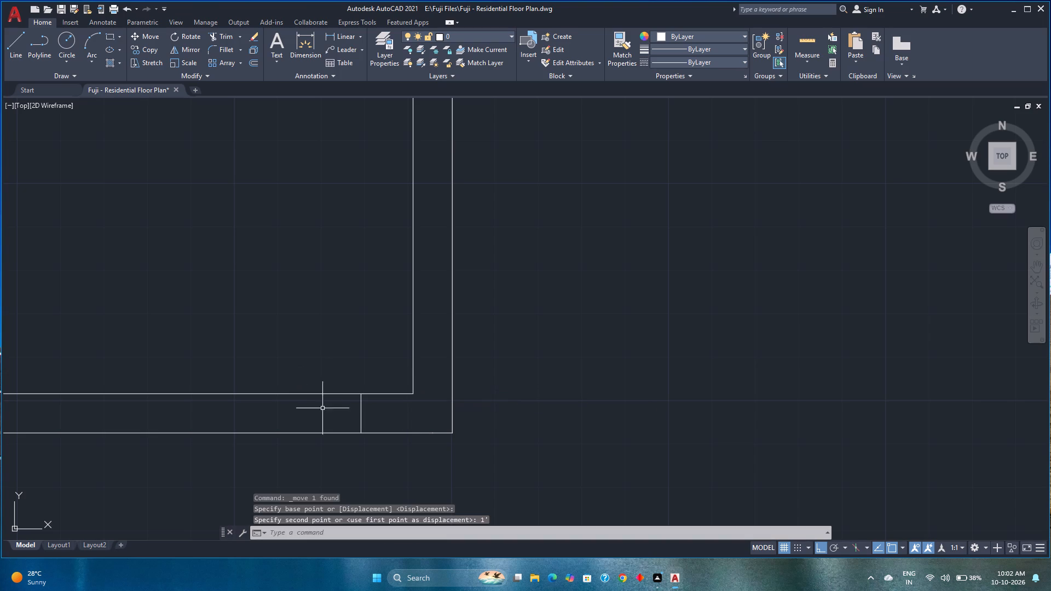
Offset the cross line 3' to the left within the projecting room's bottom wall.
middle_drag(339, 418, 375, 403)
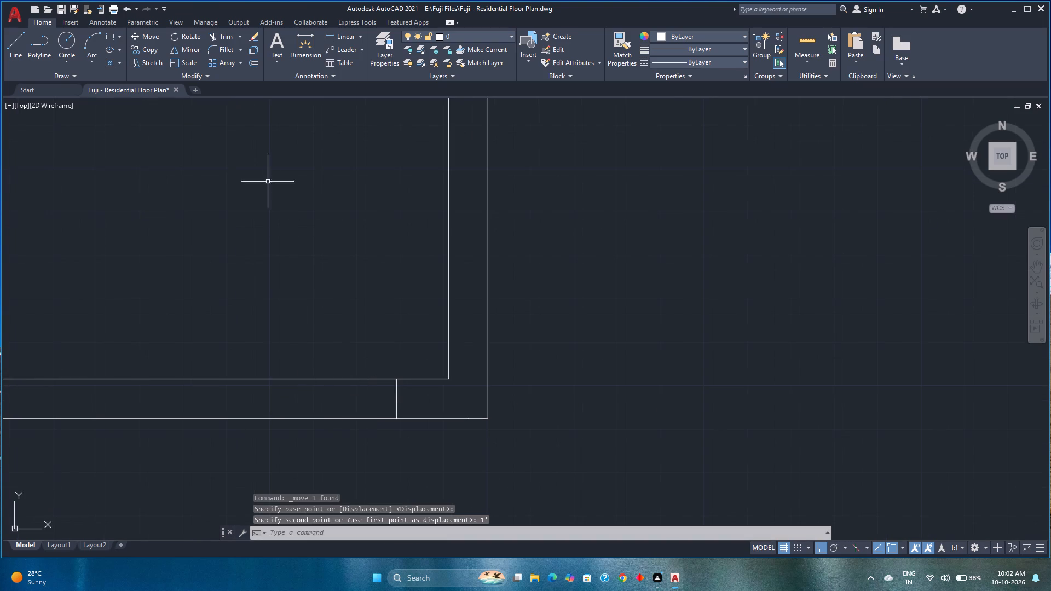
click(254, 63)
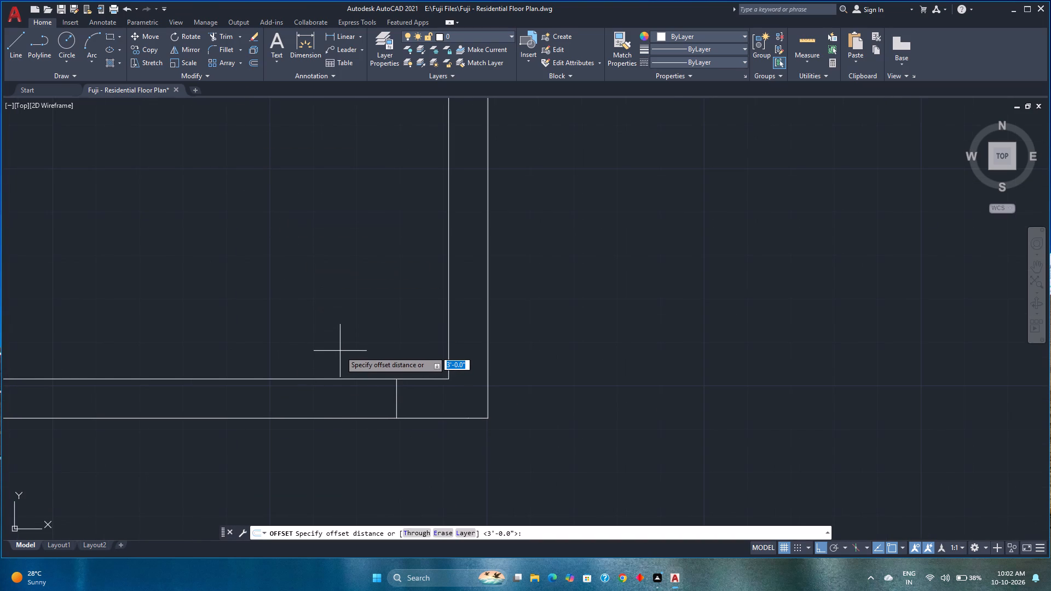
key(3)
key(apostrophe)
key(Return)
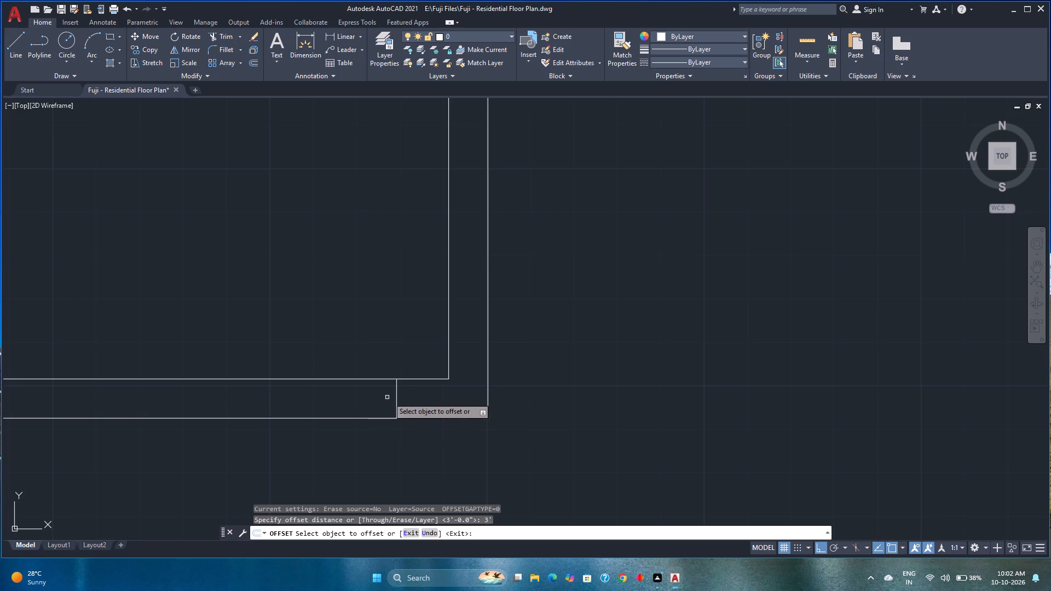
click(397, 397)
scroll(272, 397, down, 3)
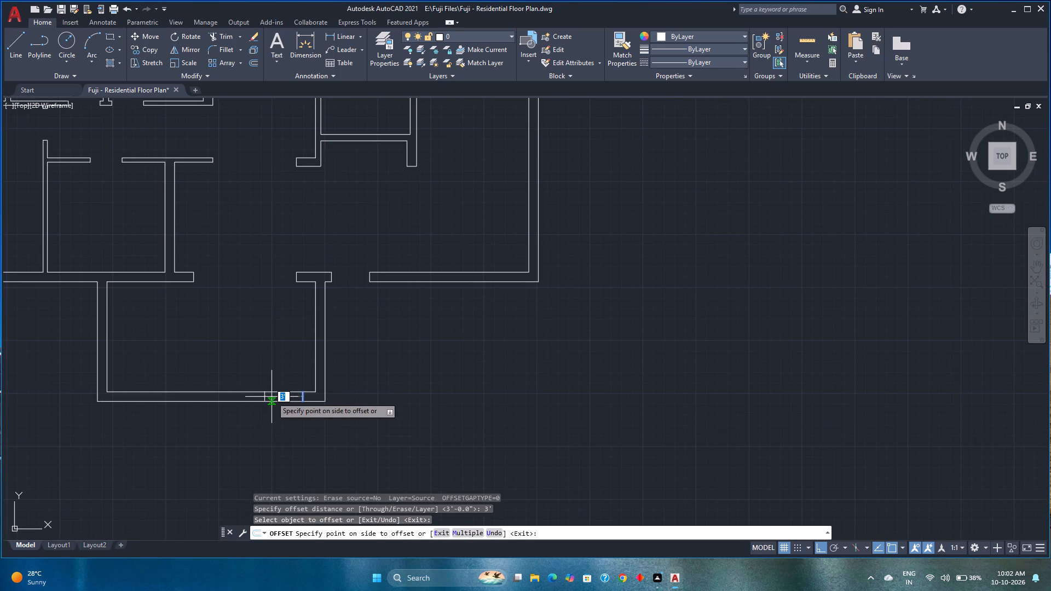
click(272, 397)
key(Escape)
Begin copying both cross lines of the 3' opening, using the projecting room's inner lower-right corner as base point.
scroll(298, 395, up, 3)
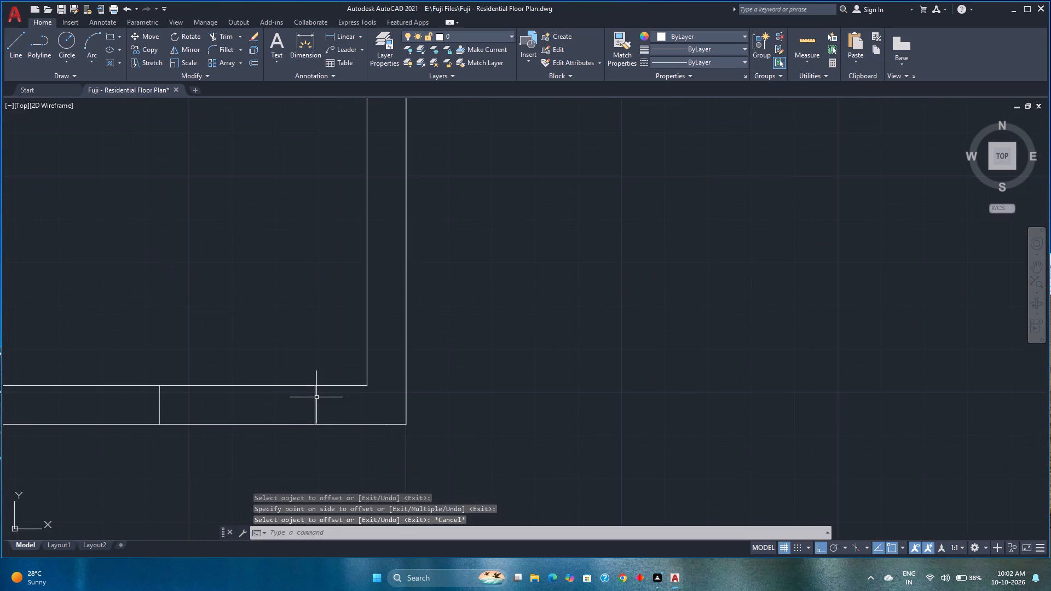
click(316, 397)
click(162, 398)
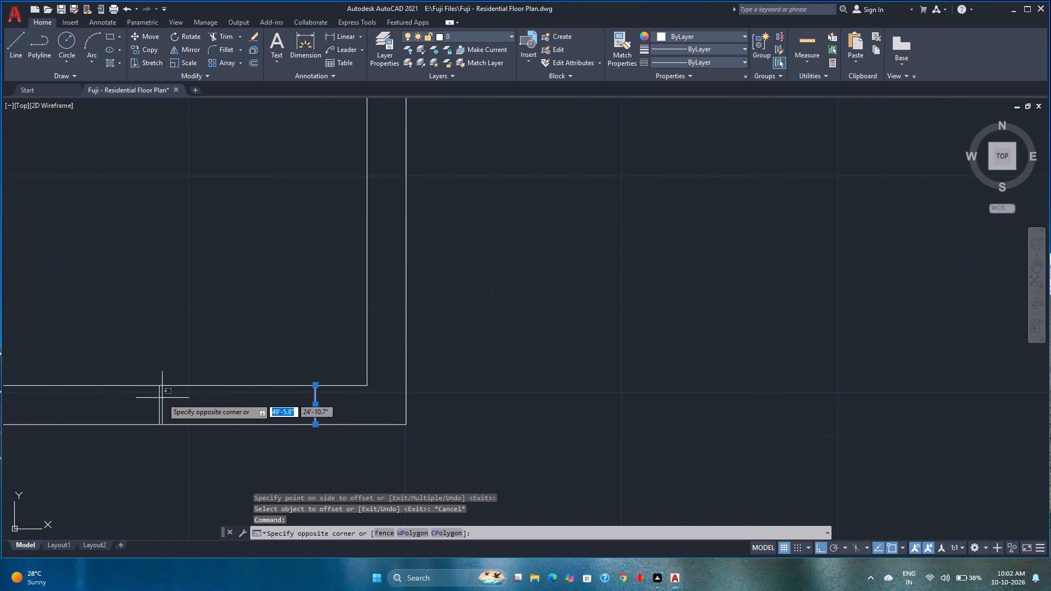
click(148, 398)
middle_drag(153, 398, 239, 436)
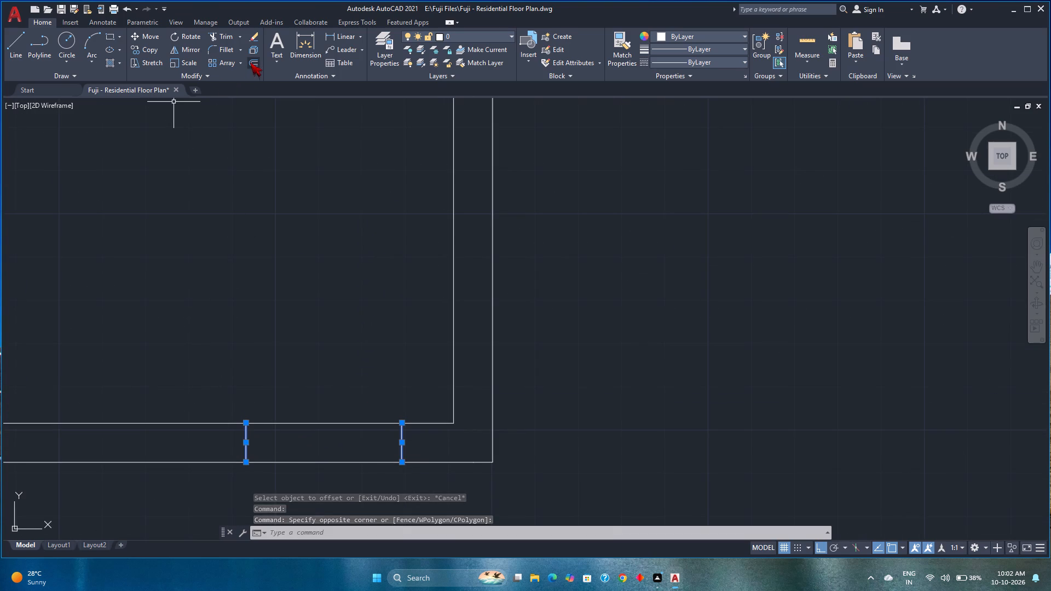
click(148, 53)
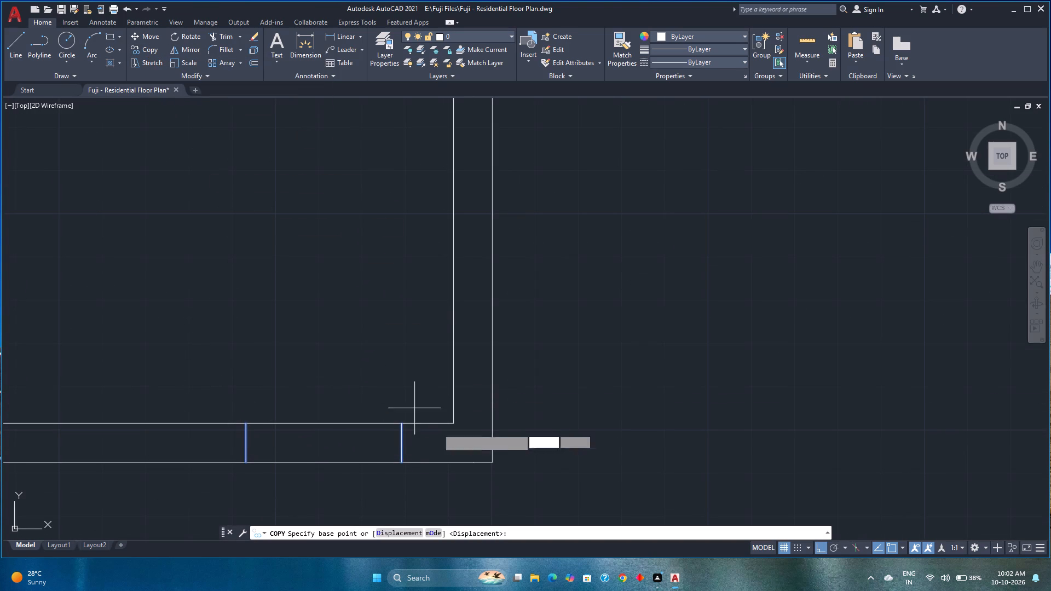
click(454, 425)
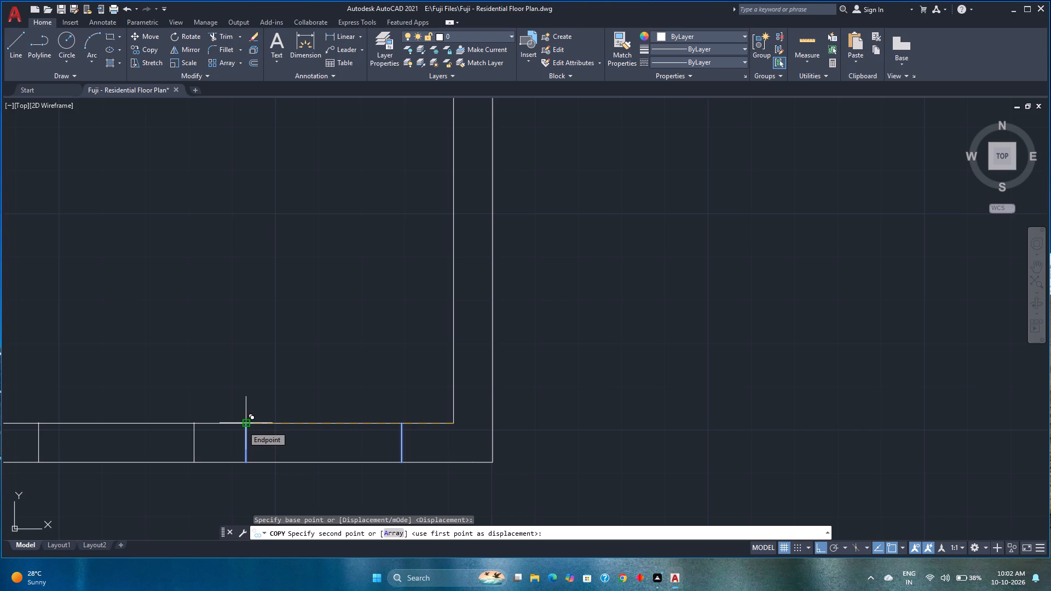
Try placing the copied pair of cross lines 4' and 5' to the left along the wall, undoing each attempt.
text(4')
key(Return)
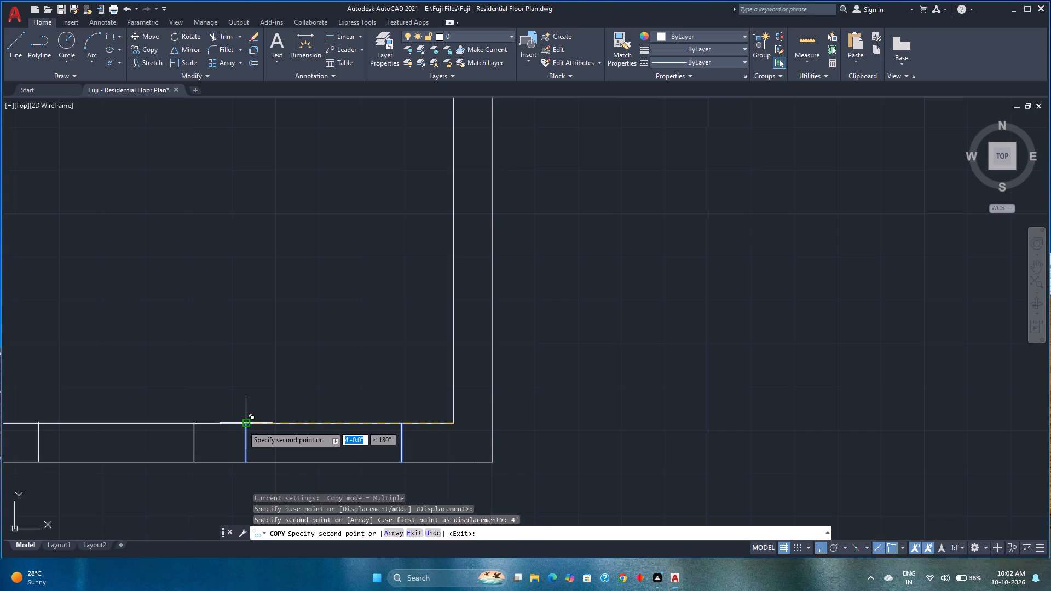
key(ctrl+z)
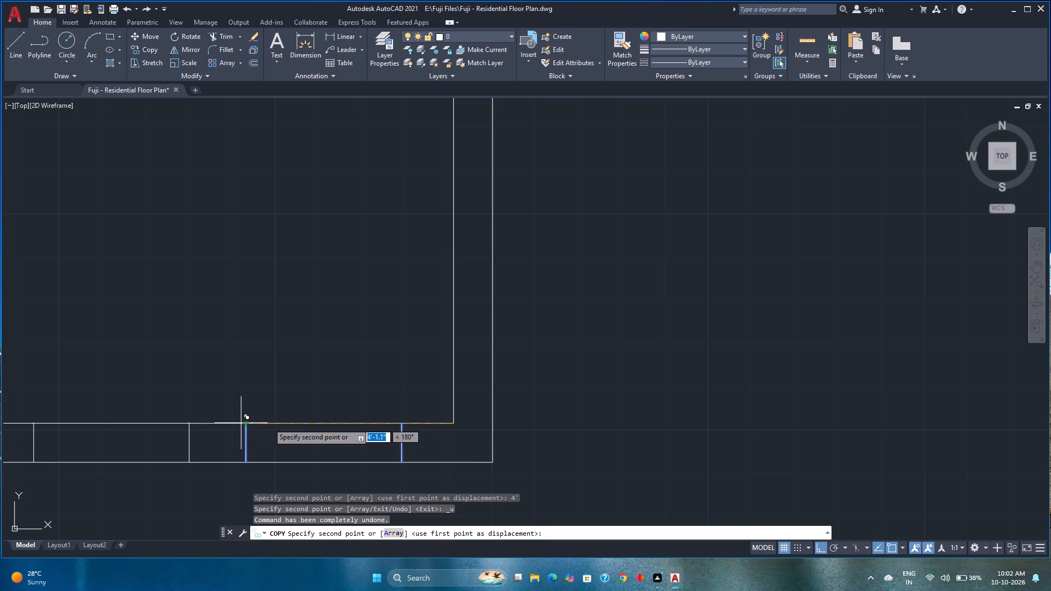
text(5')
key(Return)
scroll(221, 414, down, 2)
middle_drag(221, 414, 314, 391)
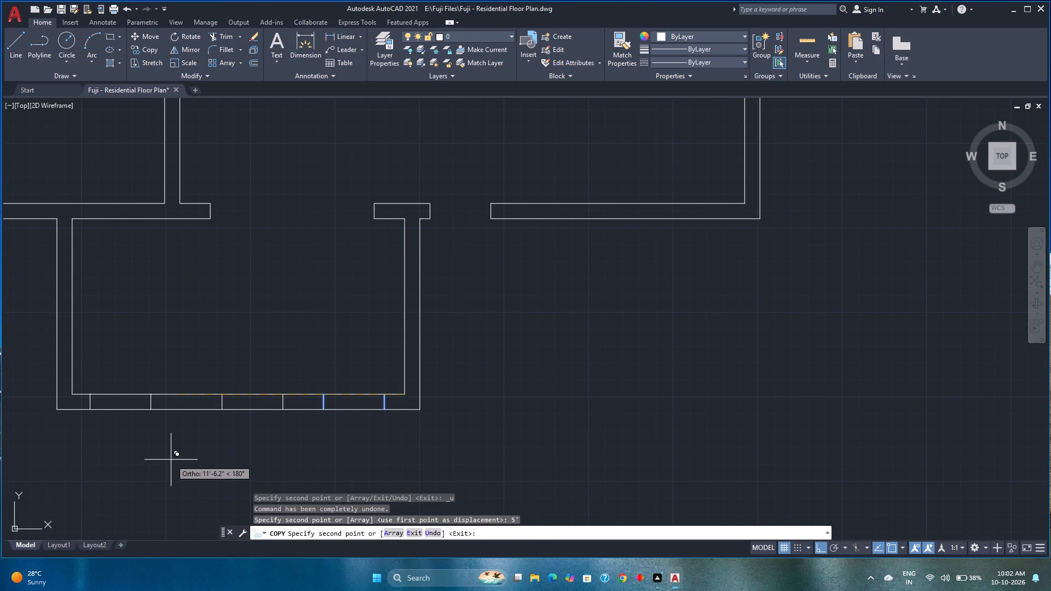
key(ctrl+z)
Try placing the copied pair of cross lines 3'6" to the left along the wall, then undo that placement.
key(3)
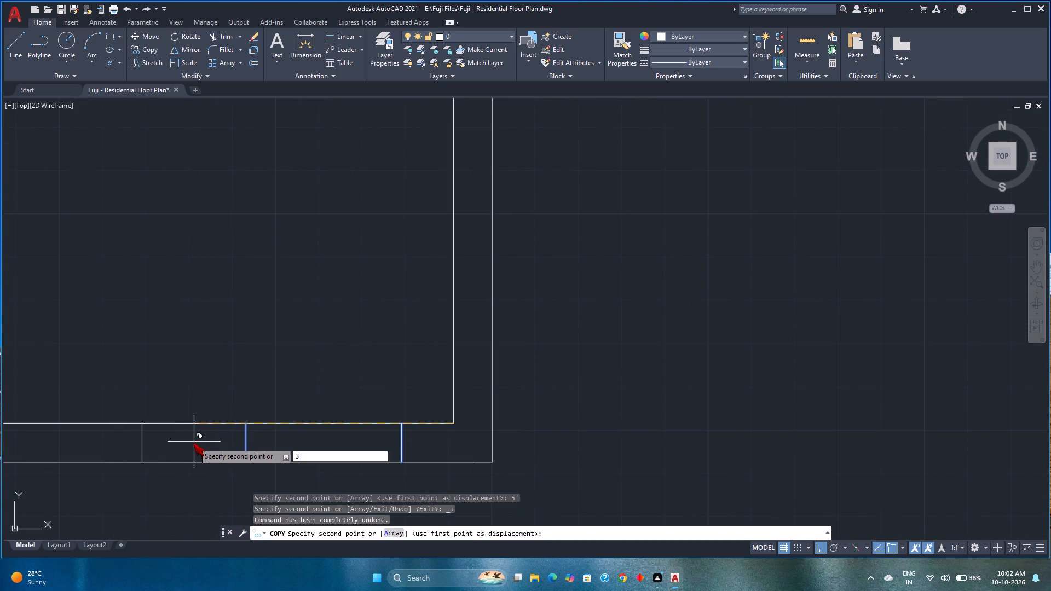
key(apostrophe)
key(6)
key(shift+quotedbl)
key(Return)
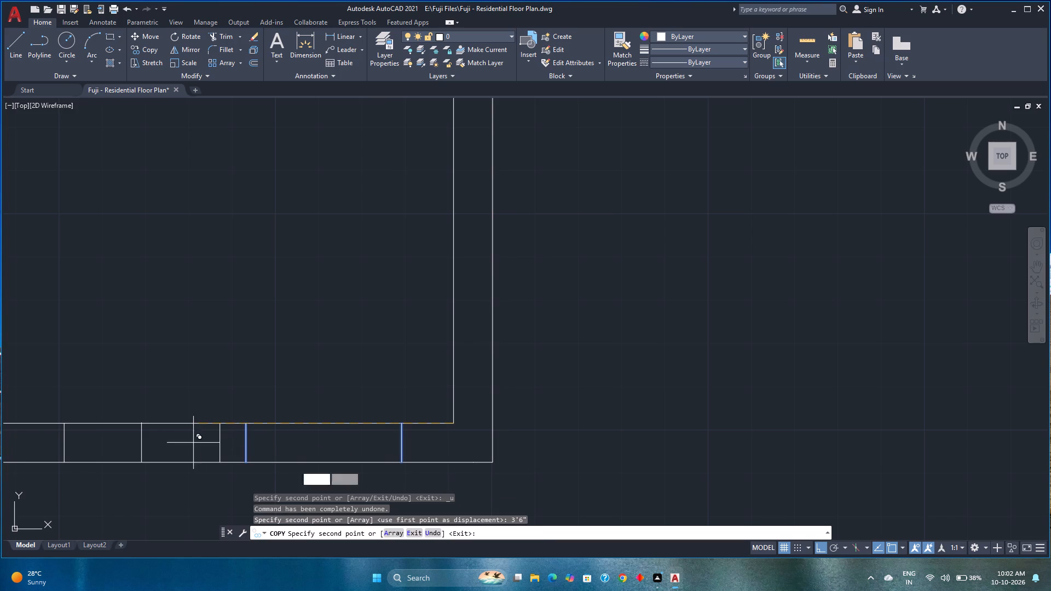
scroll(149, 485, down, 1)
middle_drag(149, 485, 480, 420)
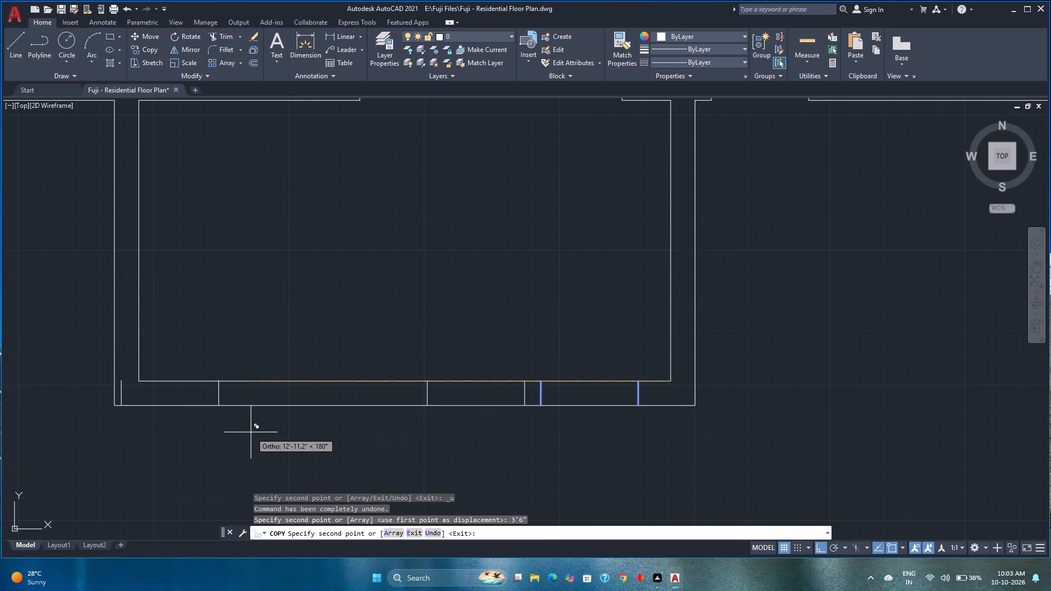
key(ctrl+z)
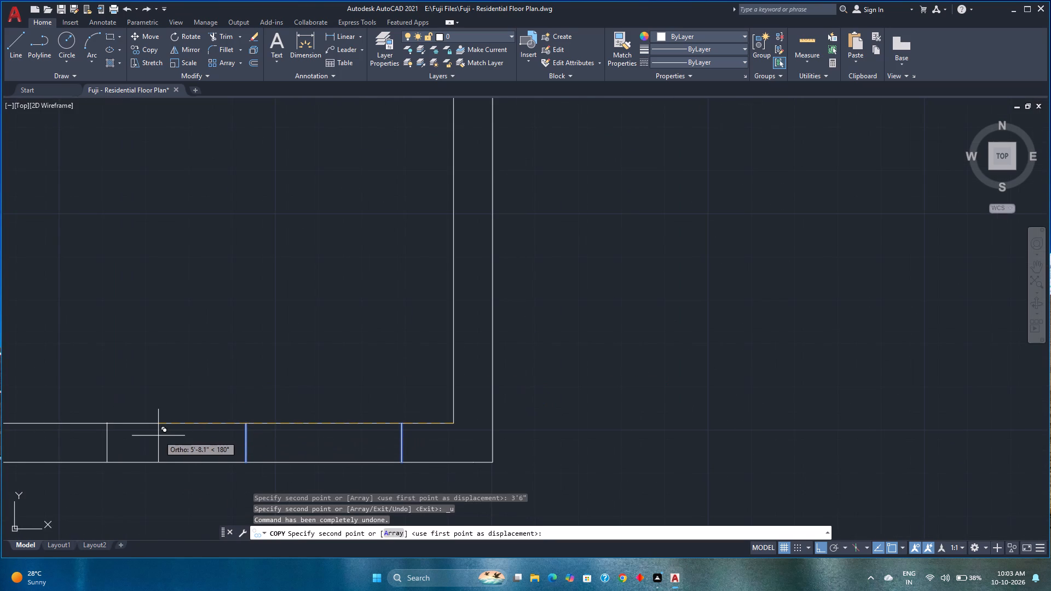
Place the copied pair of cross lines 4'6" to the left along the projecting room's bottom wall.
key(4)
text('6)
key(shift+quotedbl)
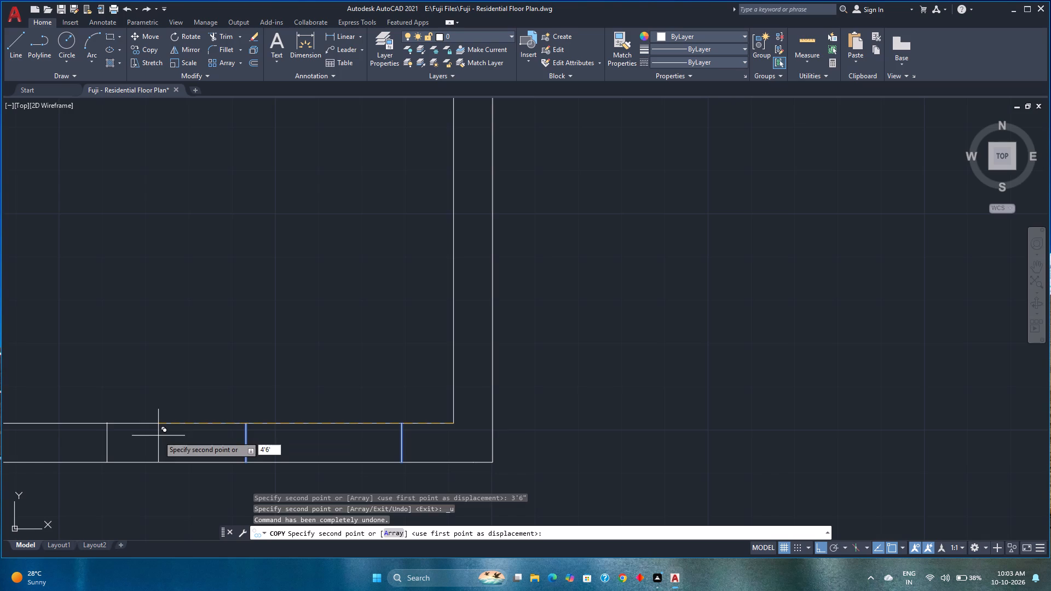
key(Return)
scroll(297, 401, down, 2)
middle_drag(298, 401, 562, 397)
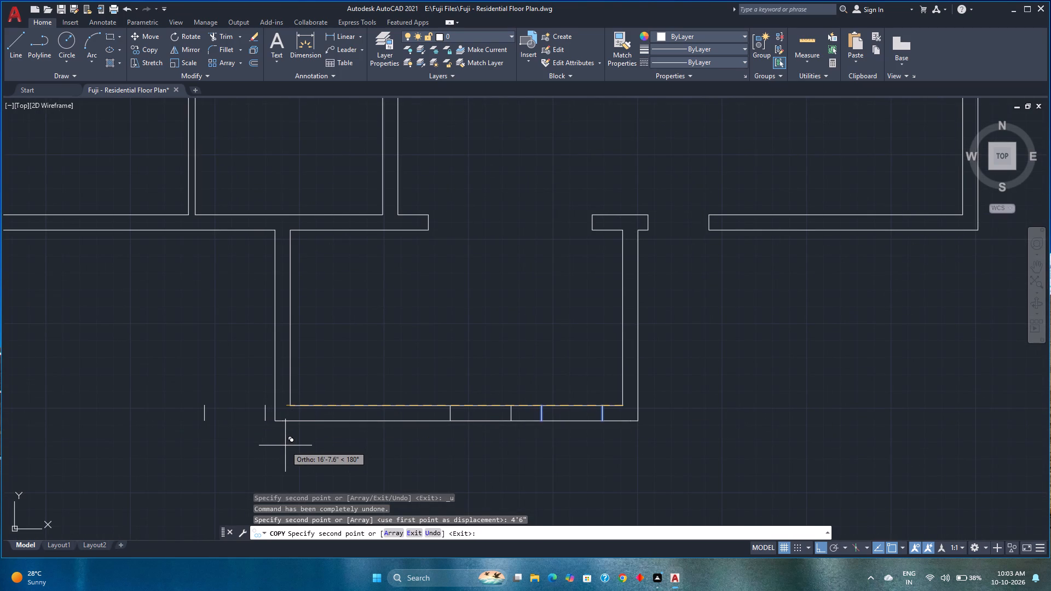
key(Escape)
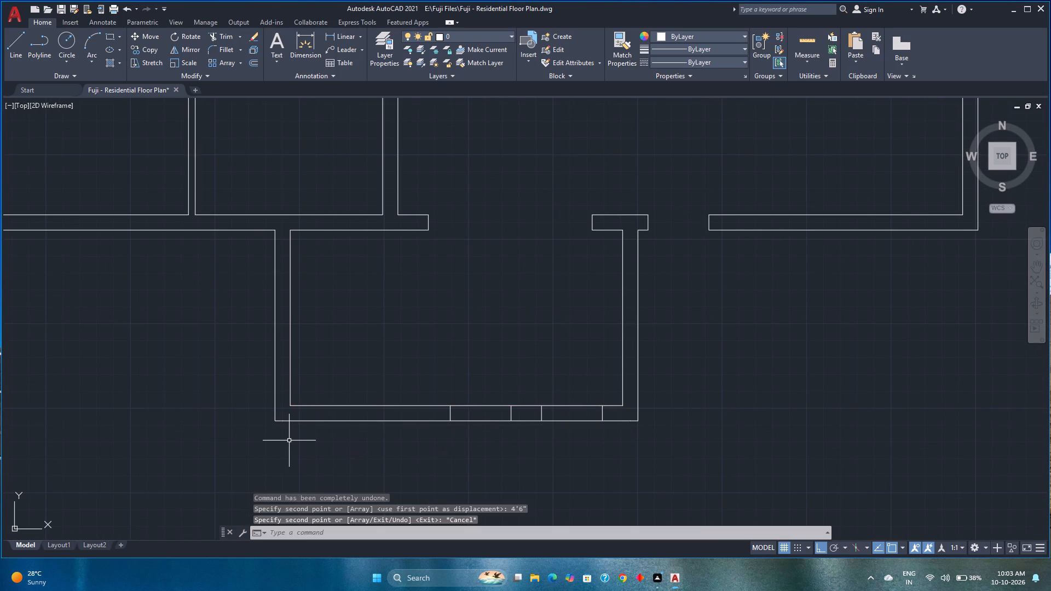
Draw a horizontal line through the wall's middle, from the leftmost cross line's midpoint to the rightmost cross line.
scroll(484, 425, up, 3)
middle_drag(492, 422, 425, 440)
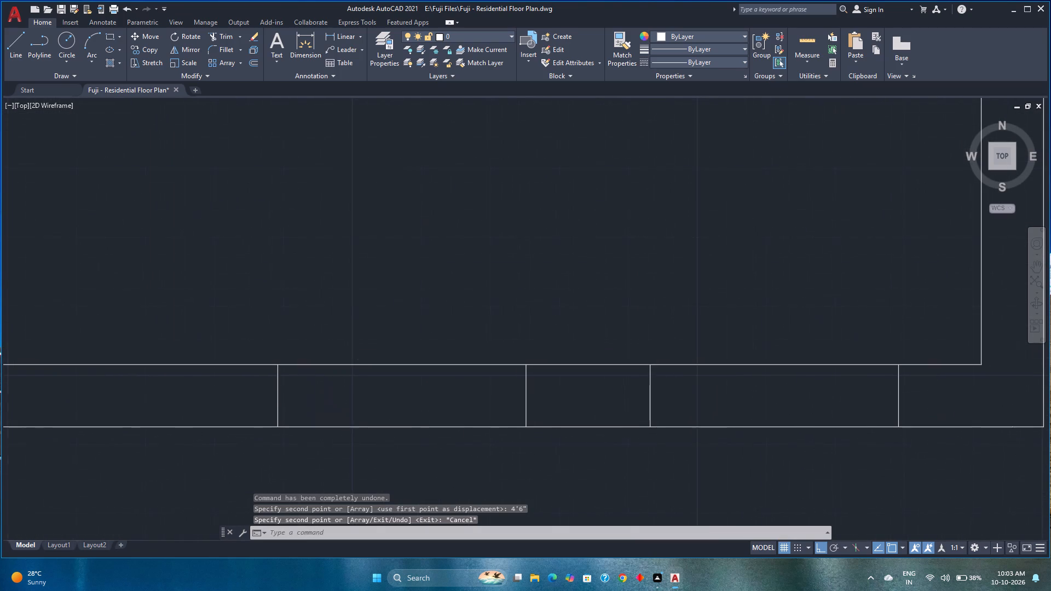
click(19, 45)
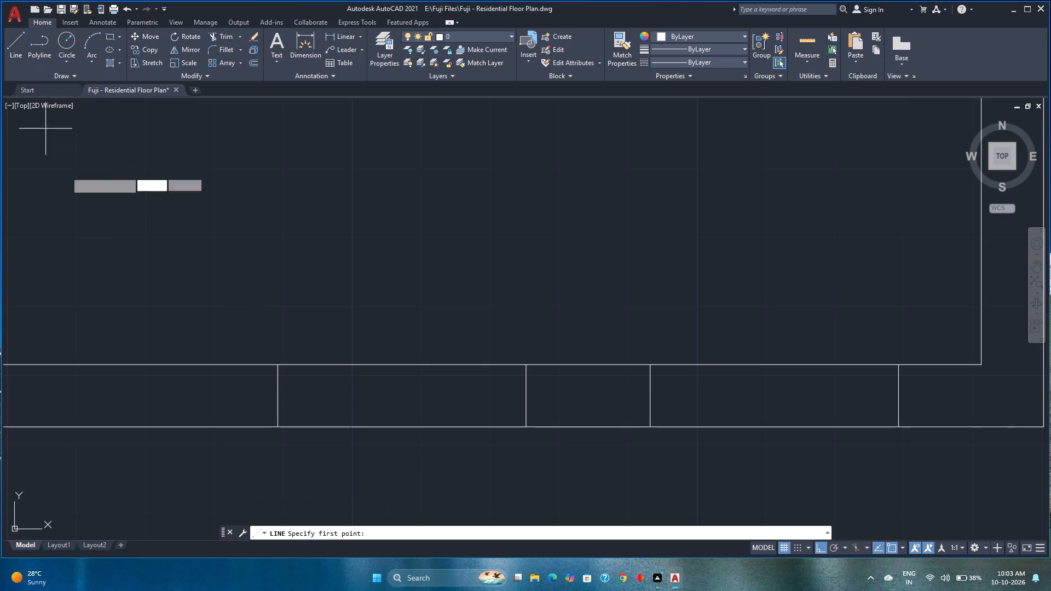
click(279, 393)
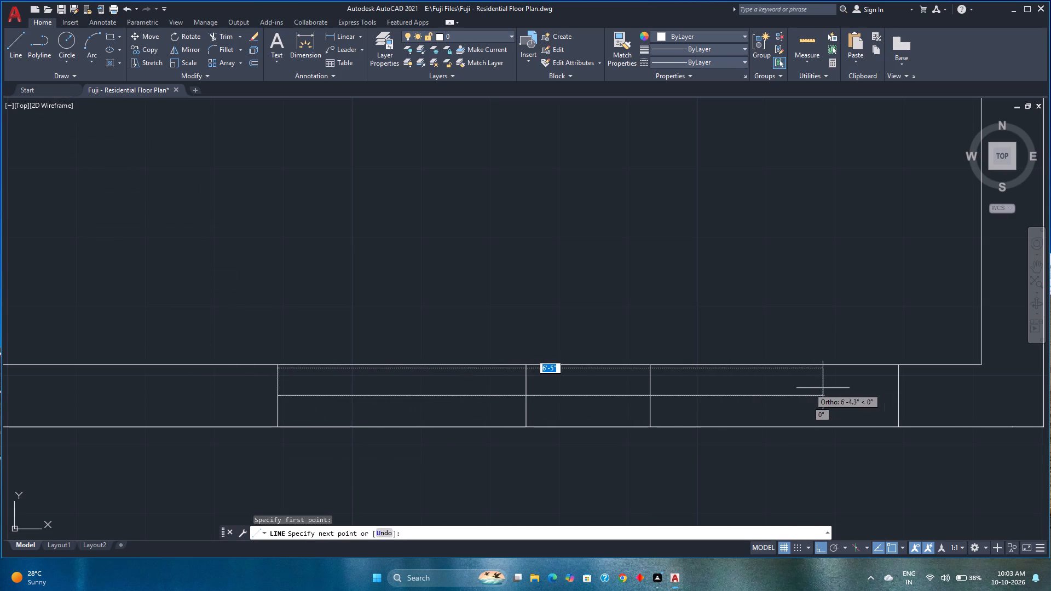
click(898, 399)
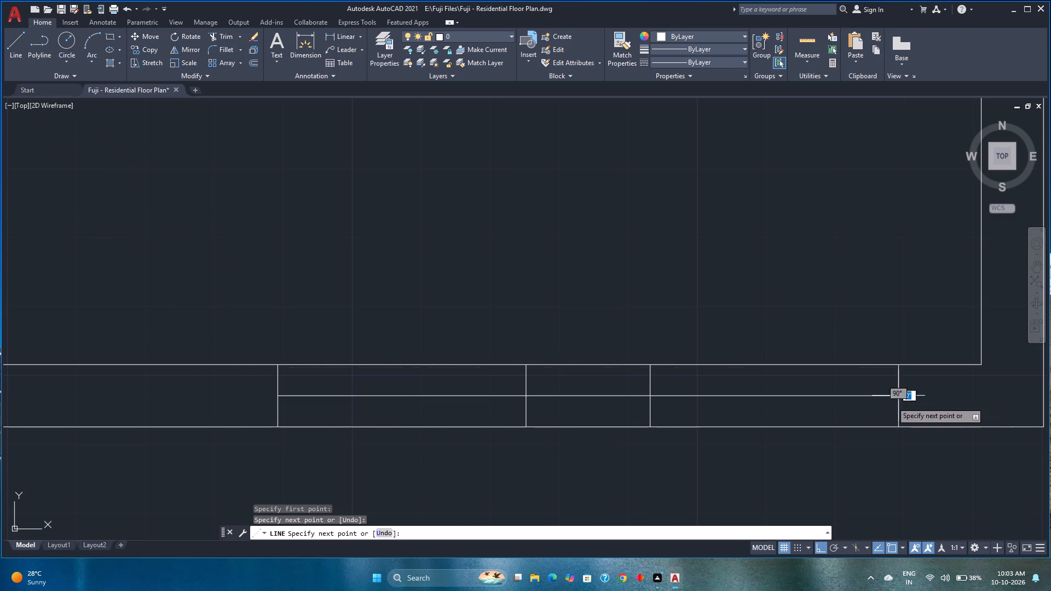
key(Escape)
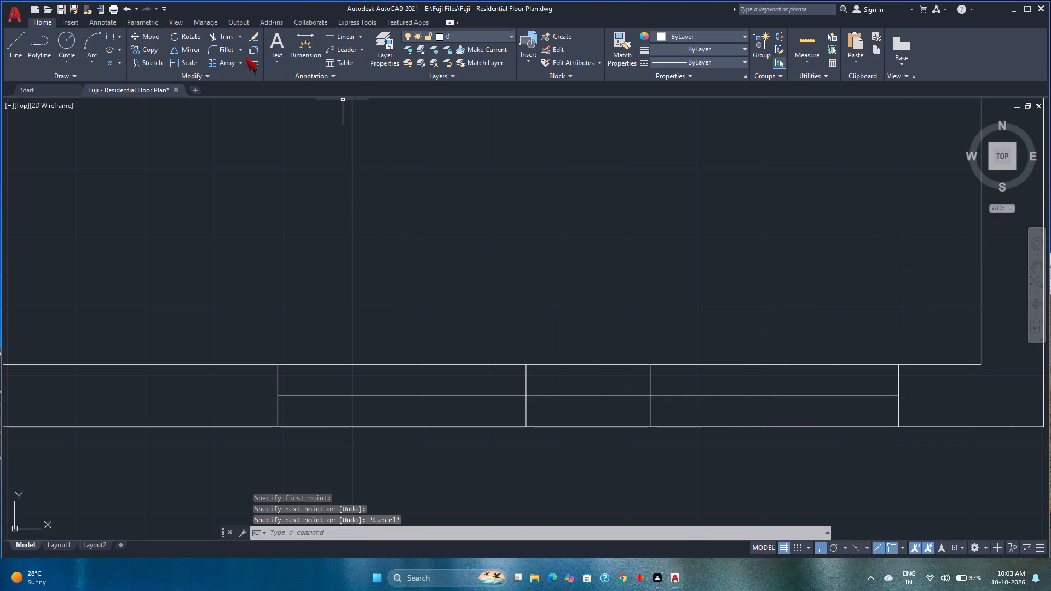
Offset the horizontal middle line 0.25" upward and 0.25" downward within the bottom wall.
click(257, 63)
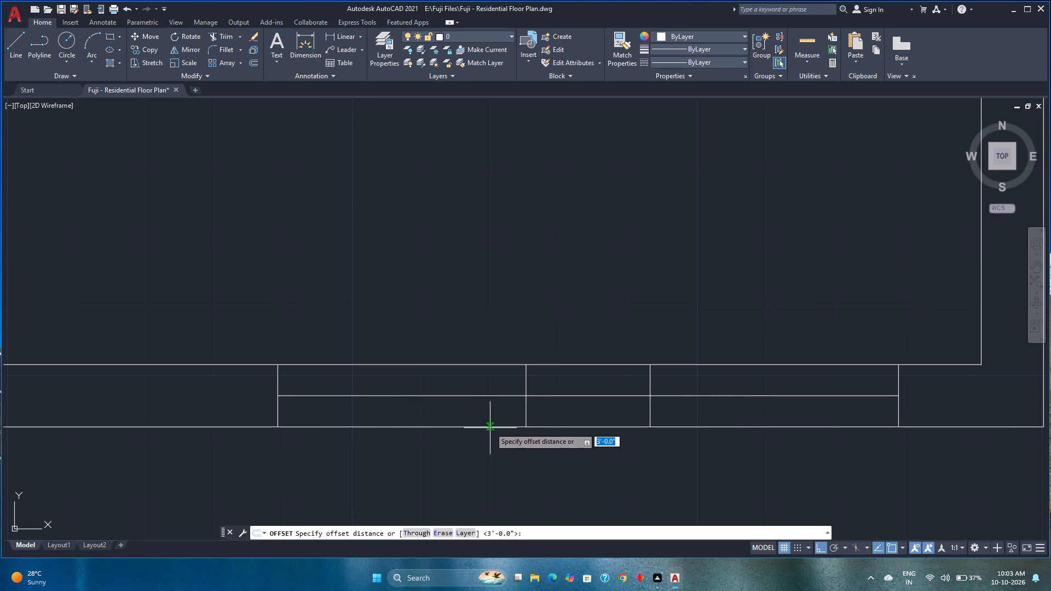
key(1)
key(Return)
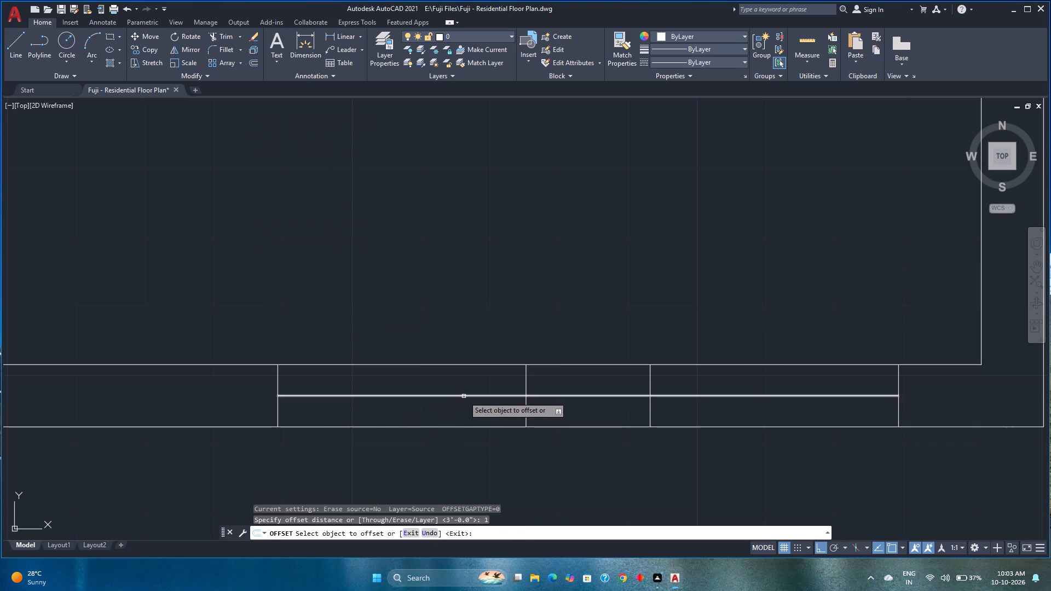
click(464, 396)
key(0)
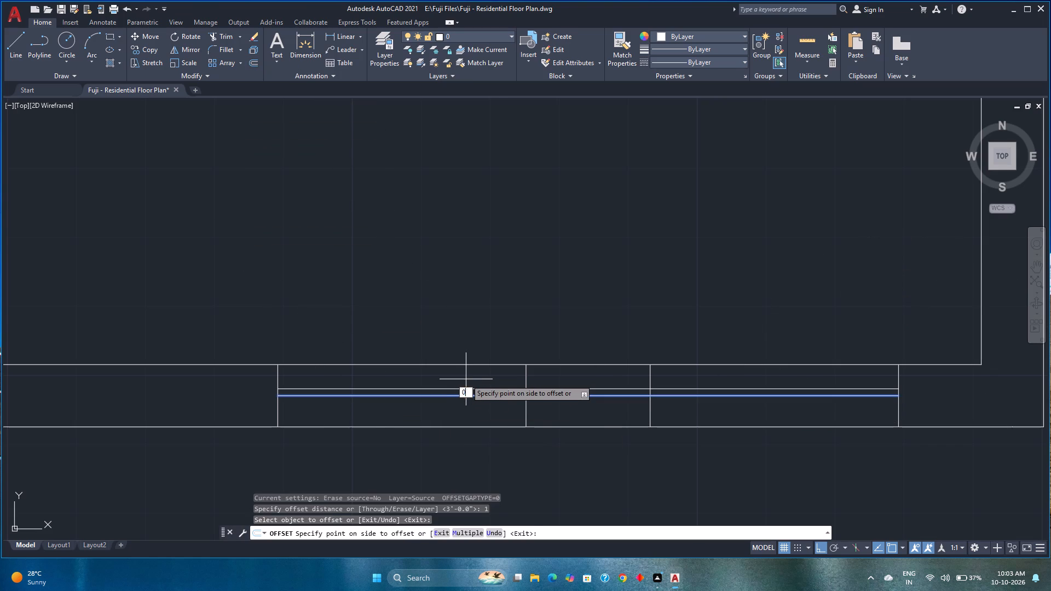
key(period)
key(2)
key(5)
key(Return)
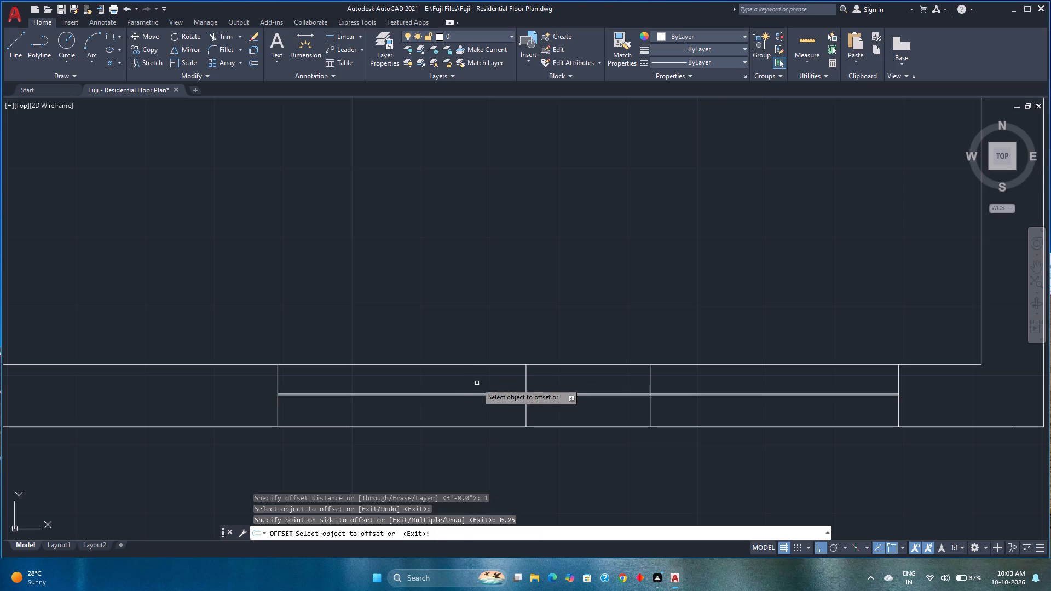
scroll(461, 393, up, 4)
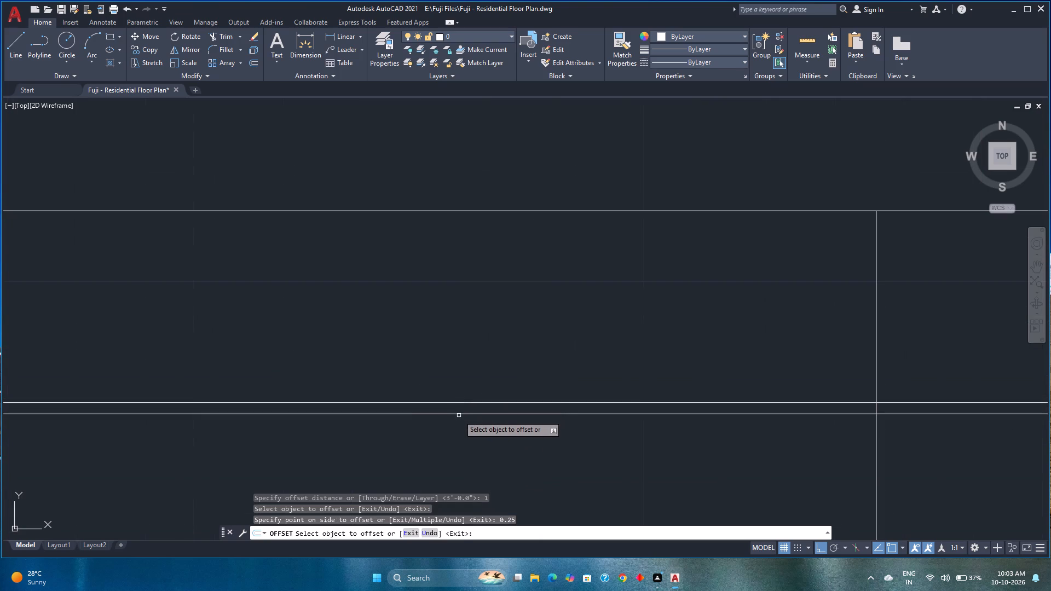
click(459, 414)
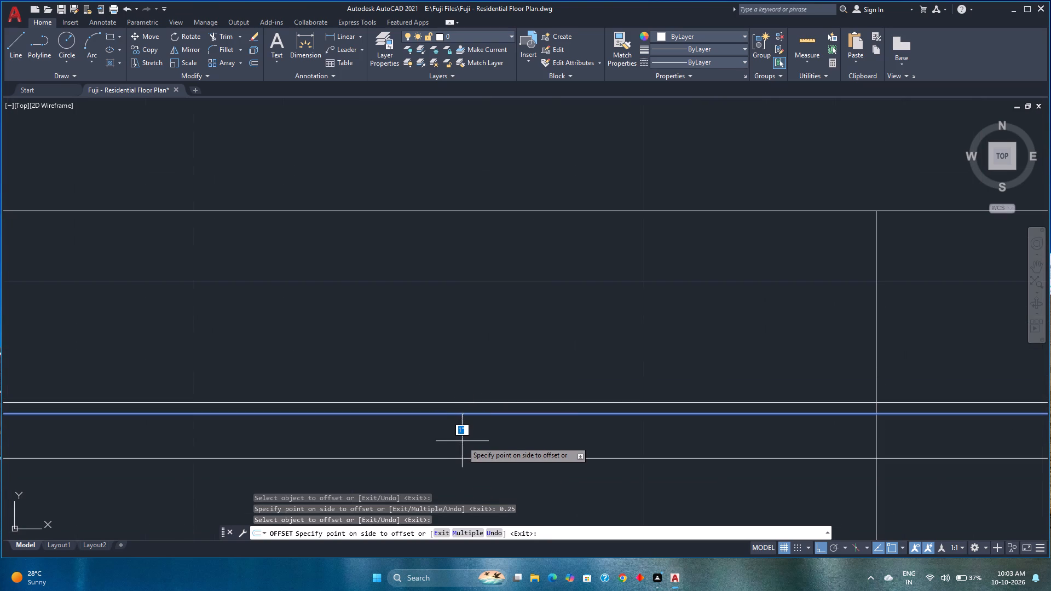
text(0.25)
key(Return)
key(space)
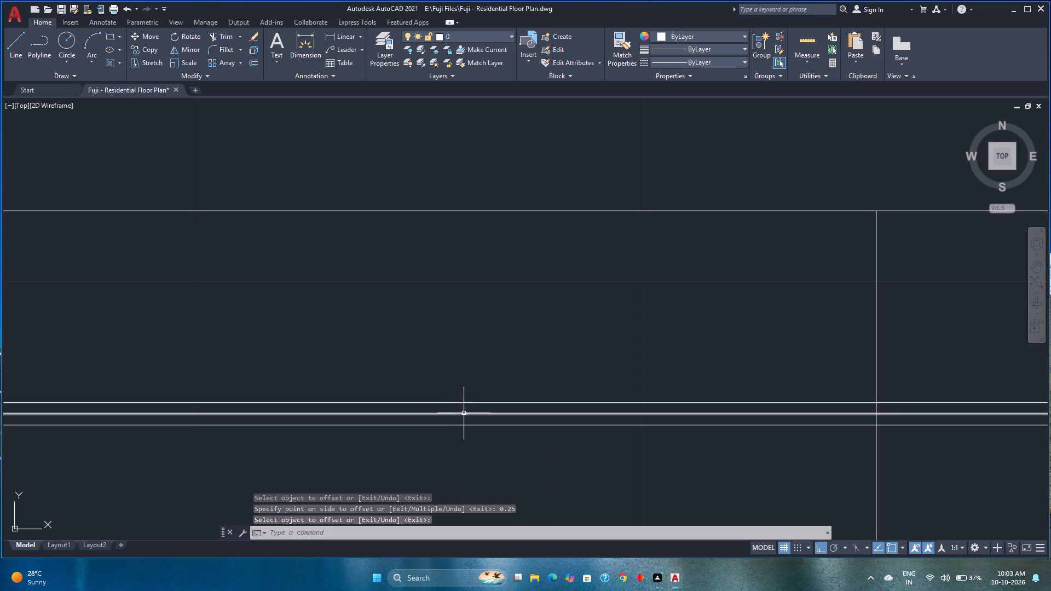
Delete the original middle line between the two offset lines.
click(464, 413)
key(Delete)
Trim the two thin glazing lines out of the solid wall piece between the two 3' openings.
scroll(465, 407, down, 4)
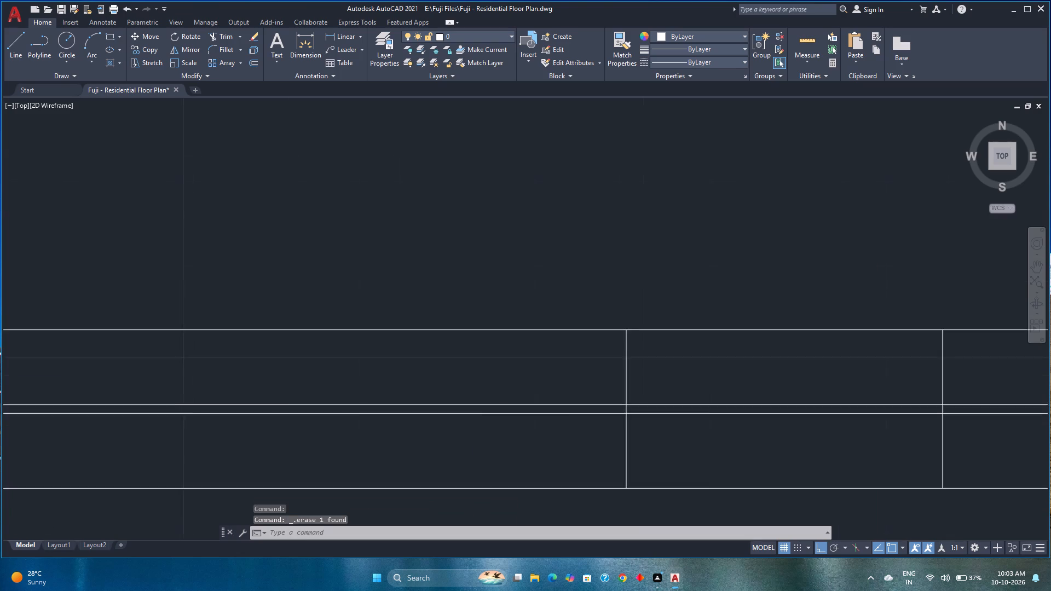
text(tr)
key(Return)
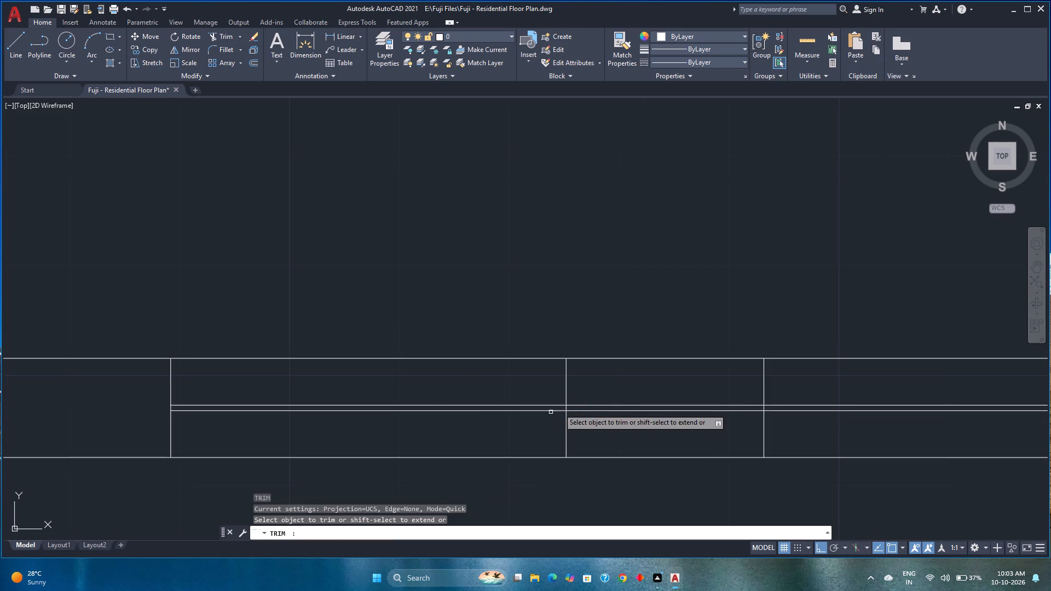
click(609, 385)
click(615, 433)
key(space)
scroll(615, 427, down, 1)
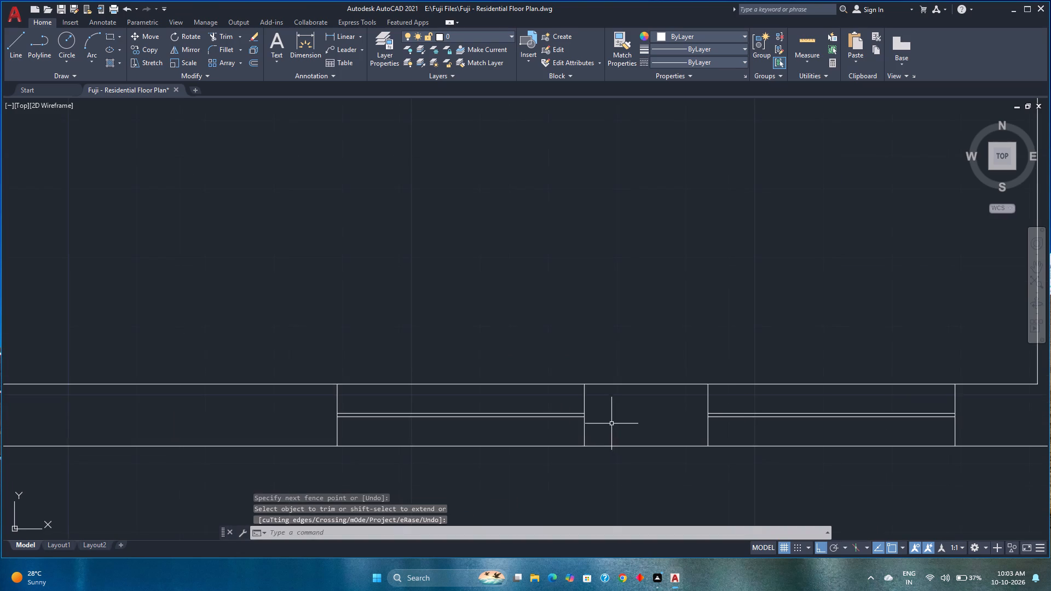
Copy both windows from the left window's upper-left corner to about 3'-4" straight below the projecting room's bottom wall.
scroll(611, 424, down, 1)
middle_drag(611, 424, 464, 436)
scroll(464, 436, down, 1)
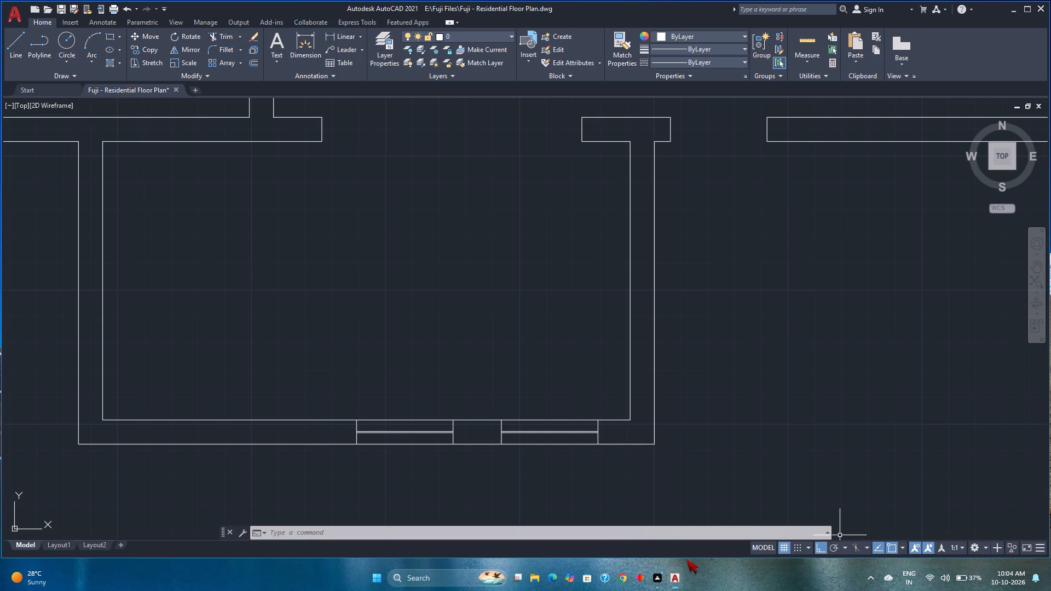
scroll(445, 197, down, 2)
middle_drag(414, 224, 464, 302)
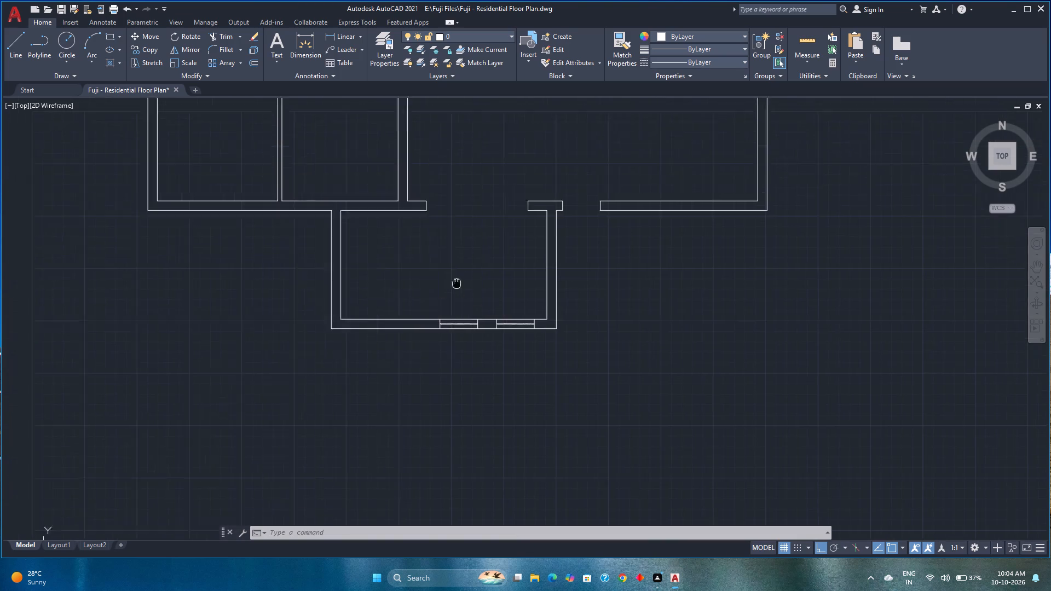
middle_drag(464, 302, 487, 398)
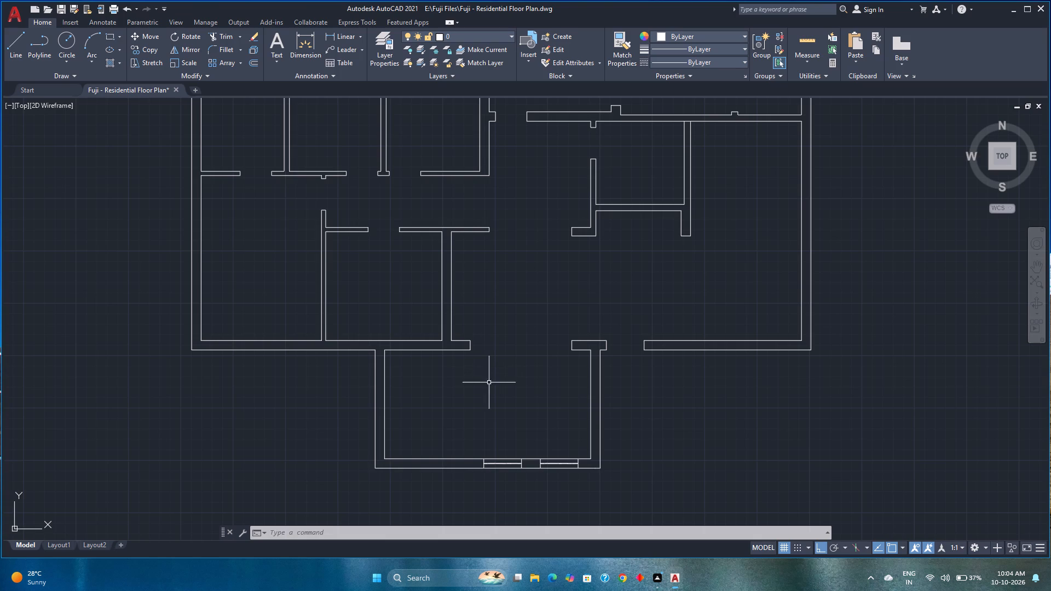
scroll(558, 456, up, 3)
middle_drag(563, 461, 630, 375)
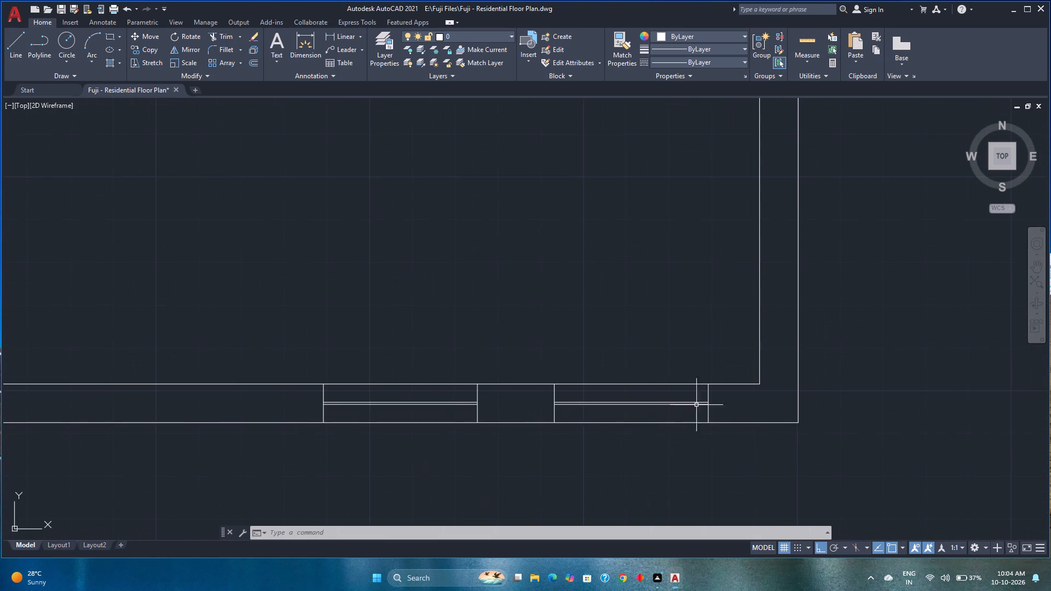
click(719, 416)
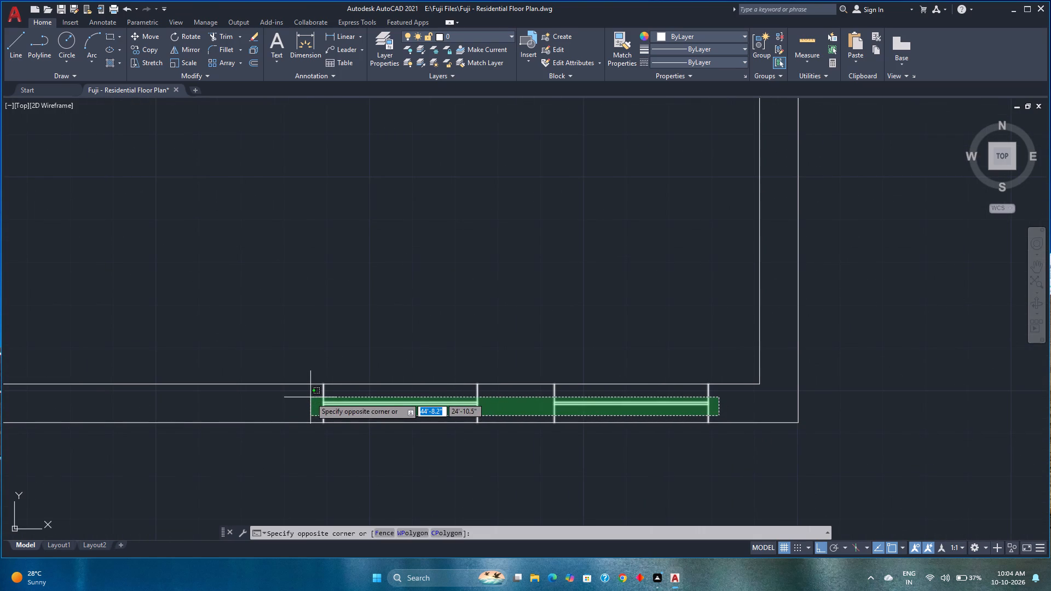
click(310, 397)
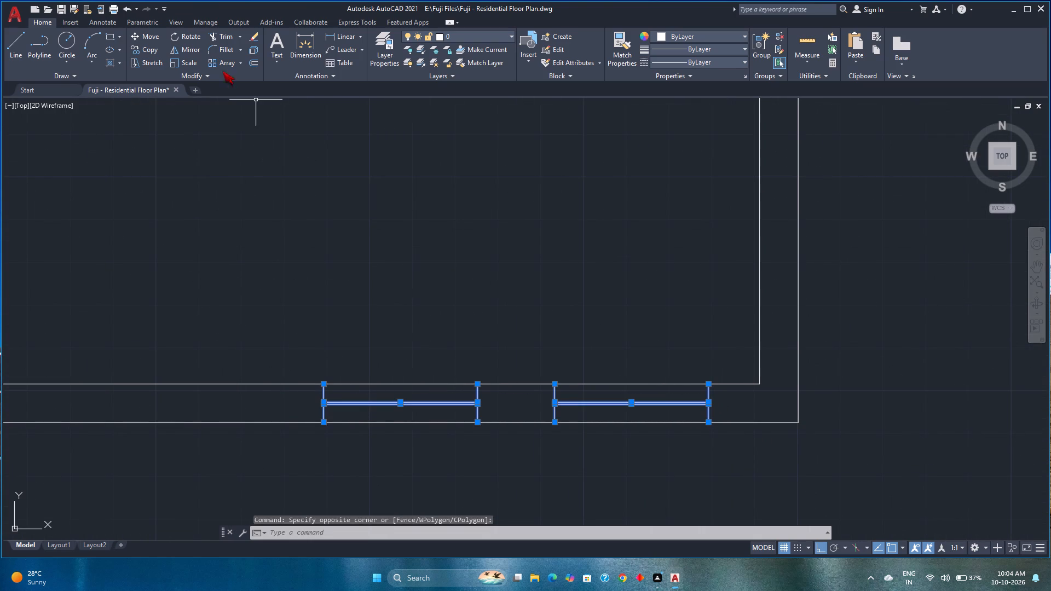
click(142, 47)
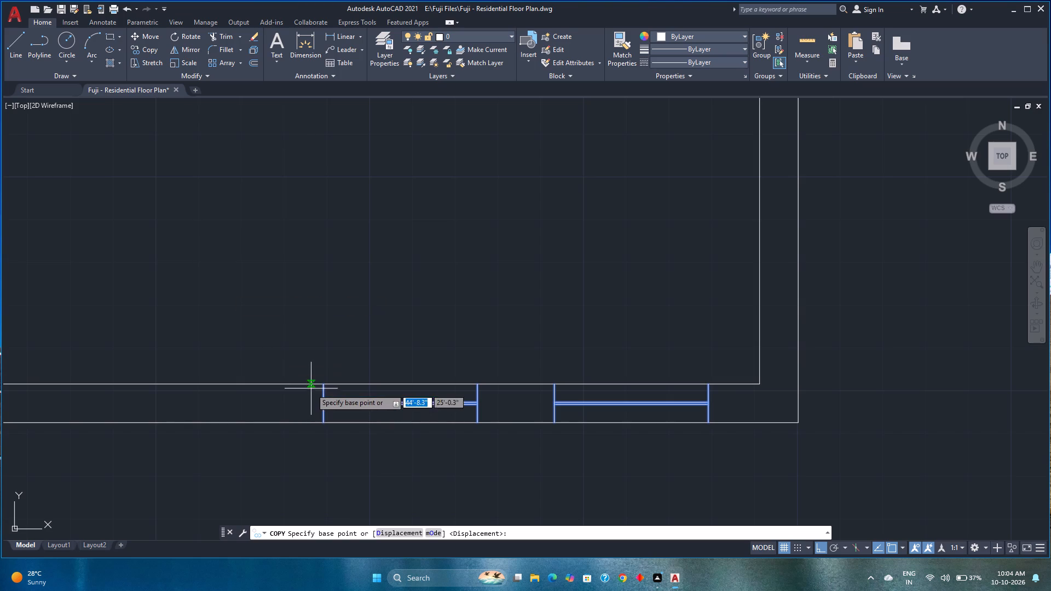
click(322, 386)
scroll(324, 384, down, 3)
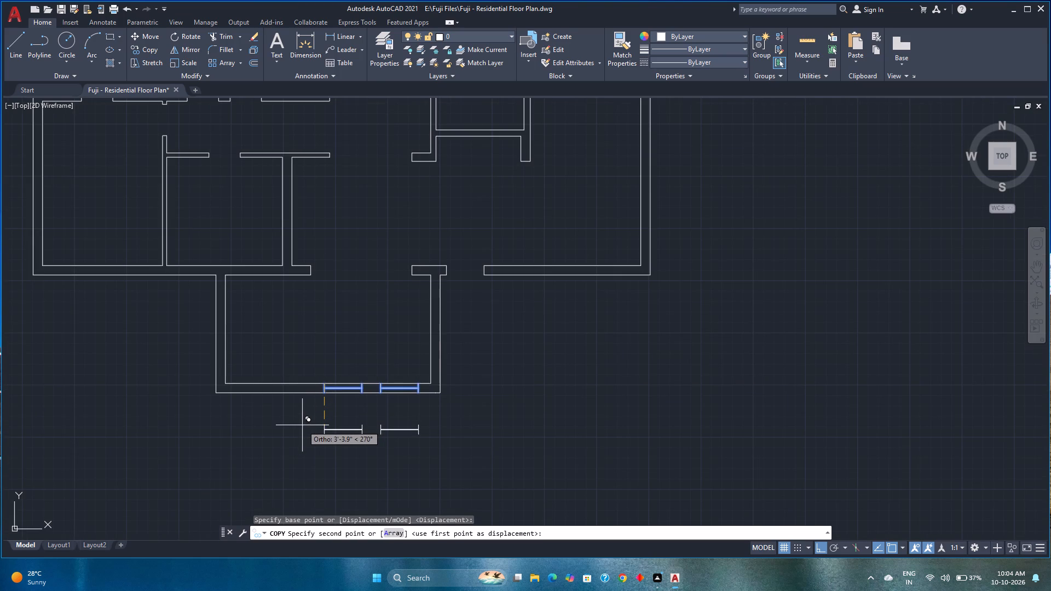
click(302, 425)
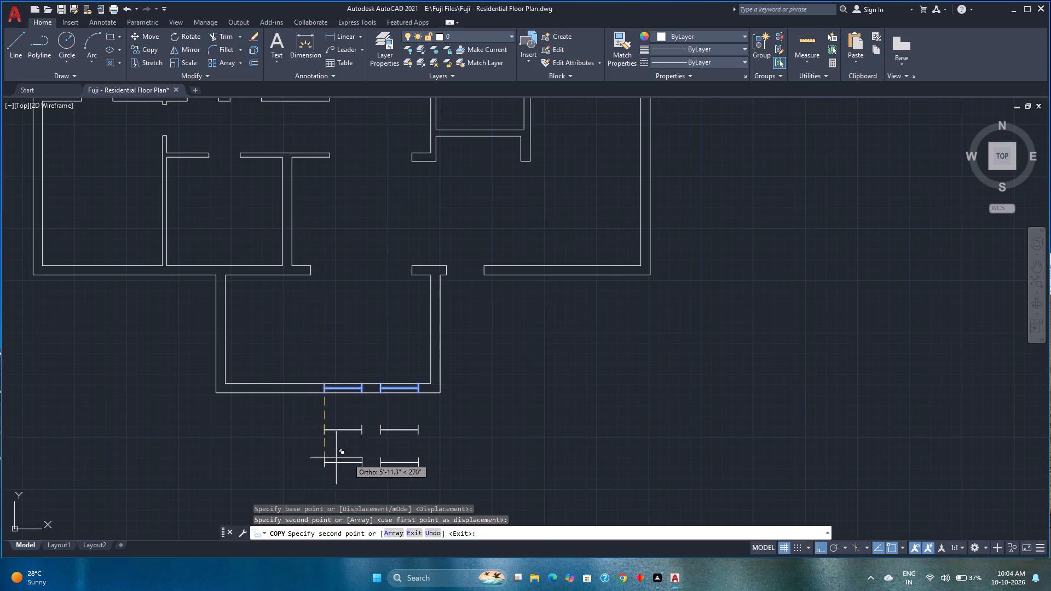
key(Escape)
Rotate the copied window pair 90° clockwise about its upper-left corner so it stands vertically.
click(449, 450)
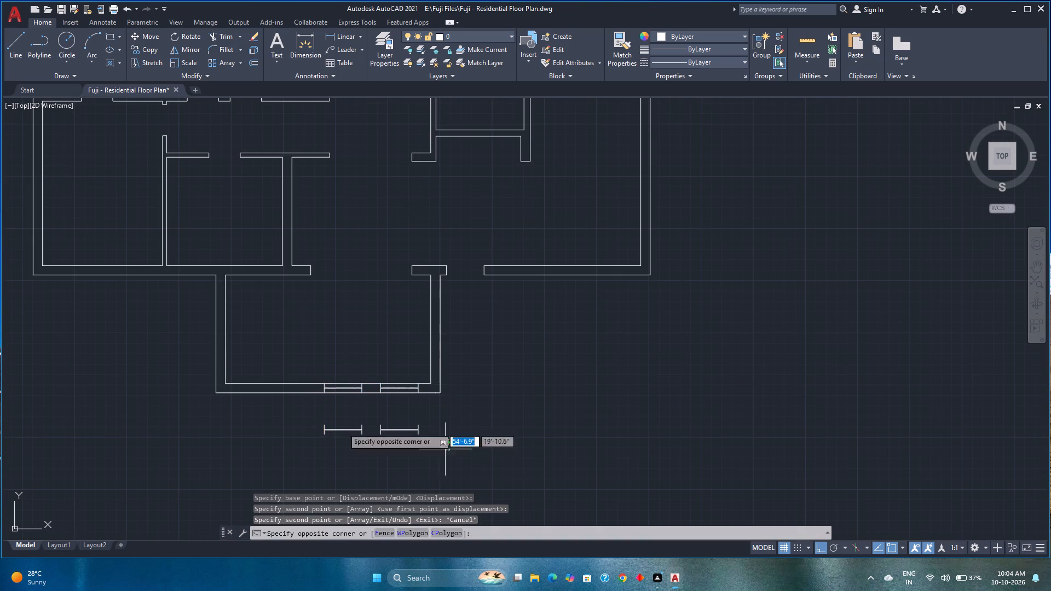
click(220, 409)
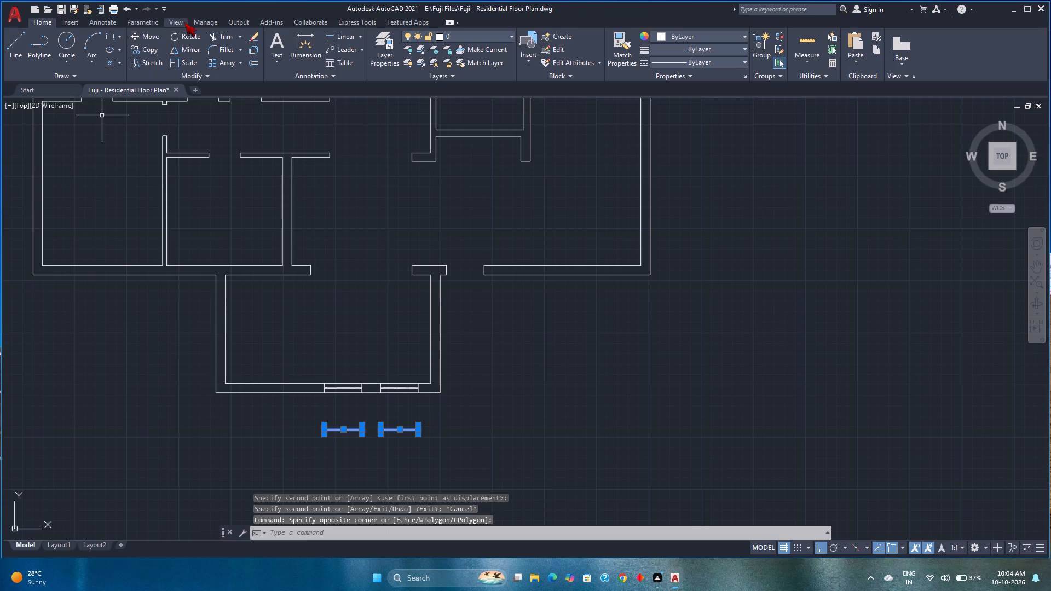
click(187, 34)
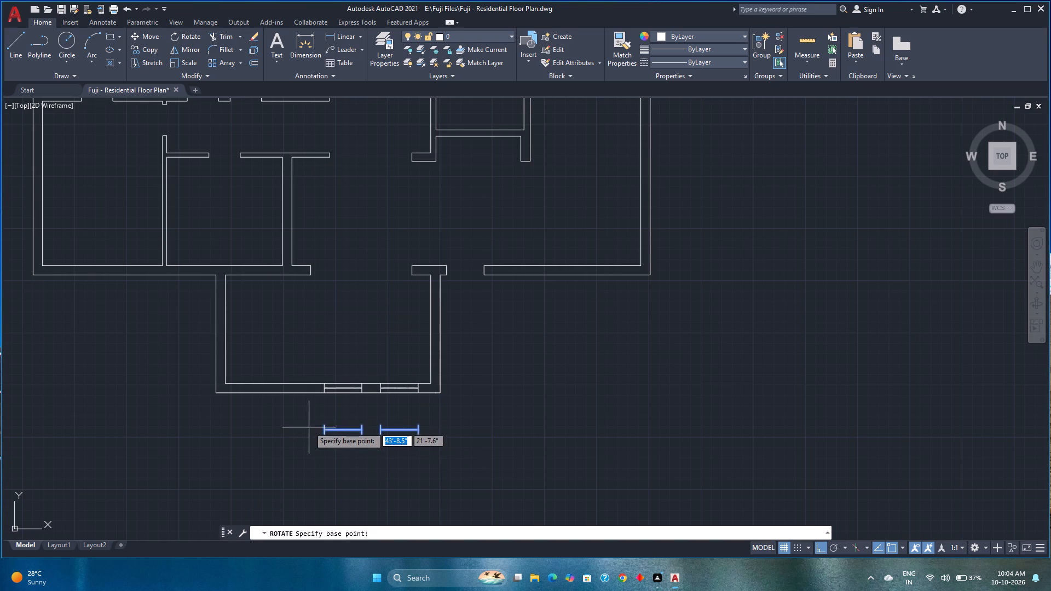
click(324, 427)
click(301, 463)
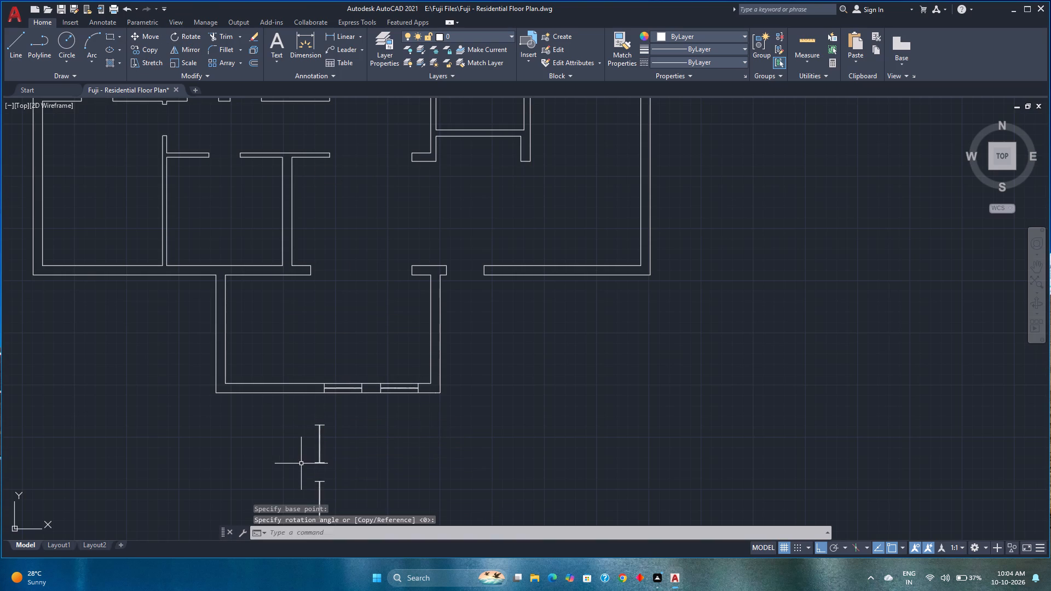
Move the vertical window pair by its upper-right corner into the projecting room's left wall, at the inner intersection with the main house wall.
middle_drag(377, 443, 423, 386)
click(428, 496)
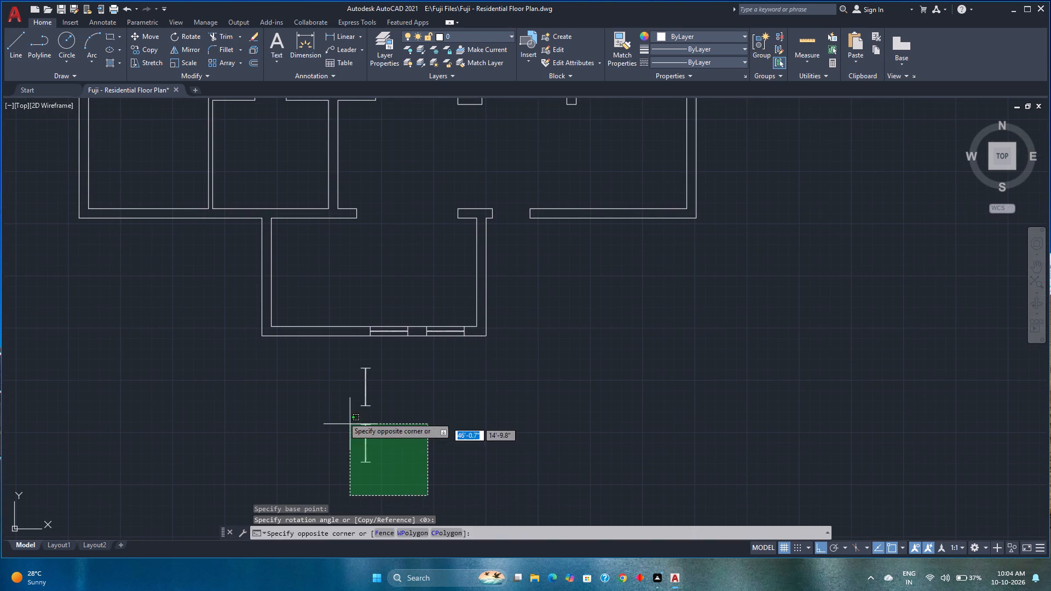
click(316, 362)
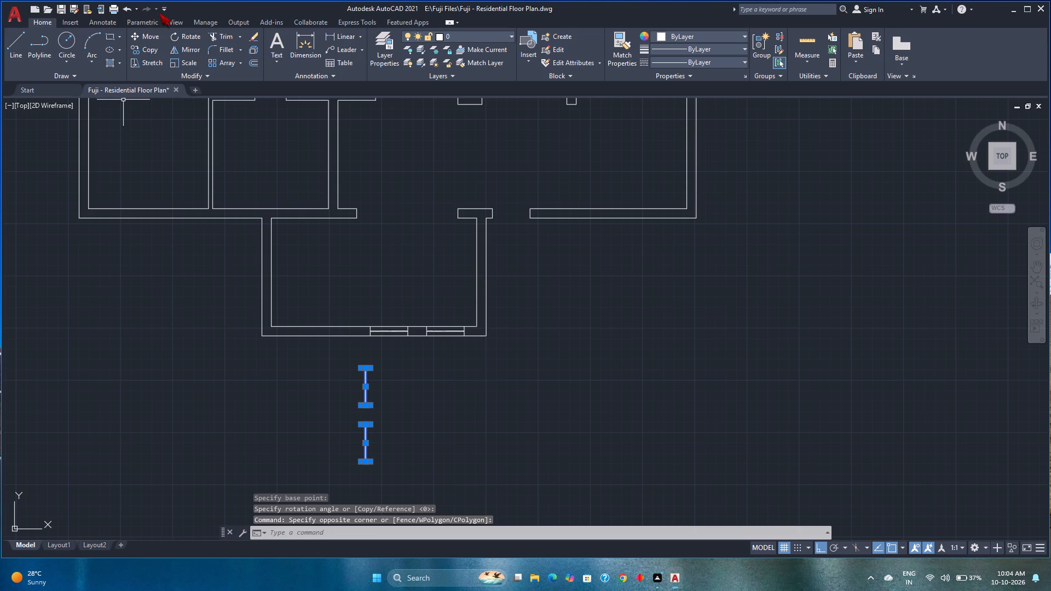
click(152, 36)
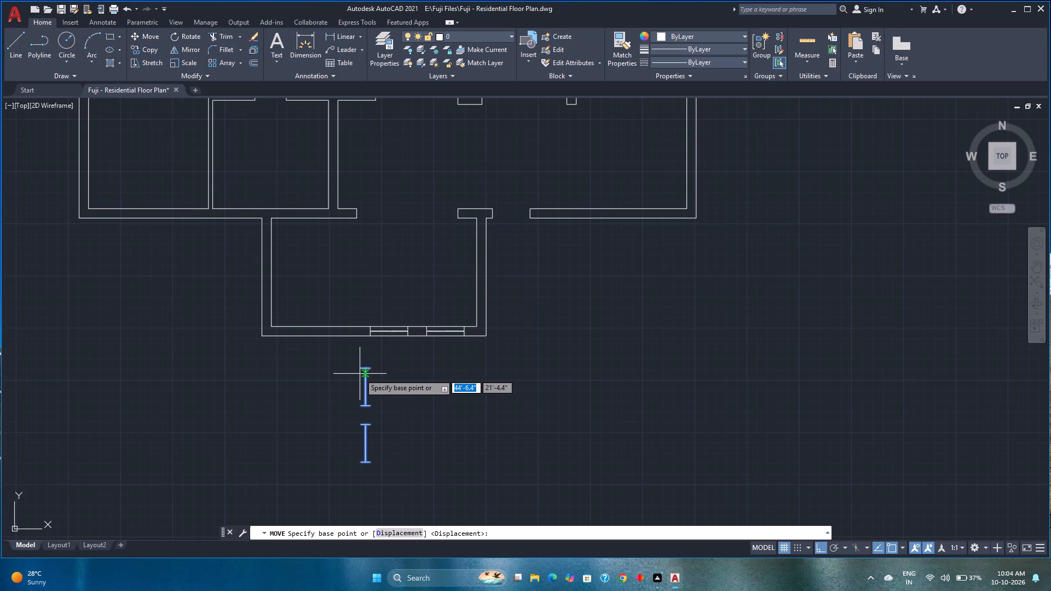
scroll(362, 374, up, 3)
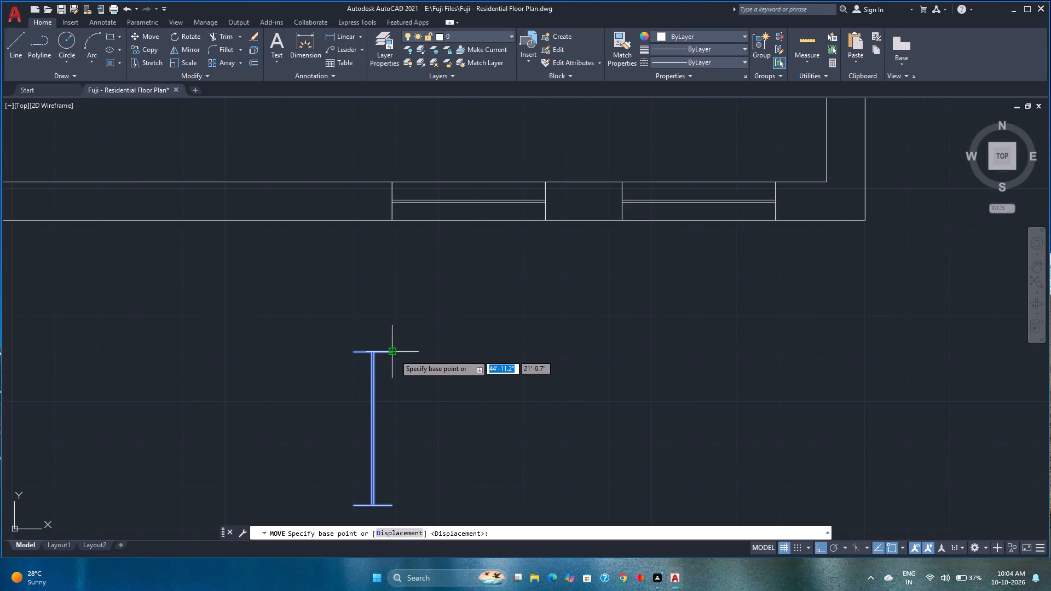
click(392, 355)
scroll(313, 340, down, 2)
middle_drag(313, 340, 424, 494)
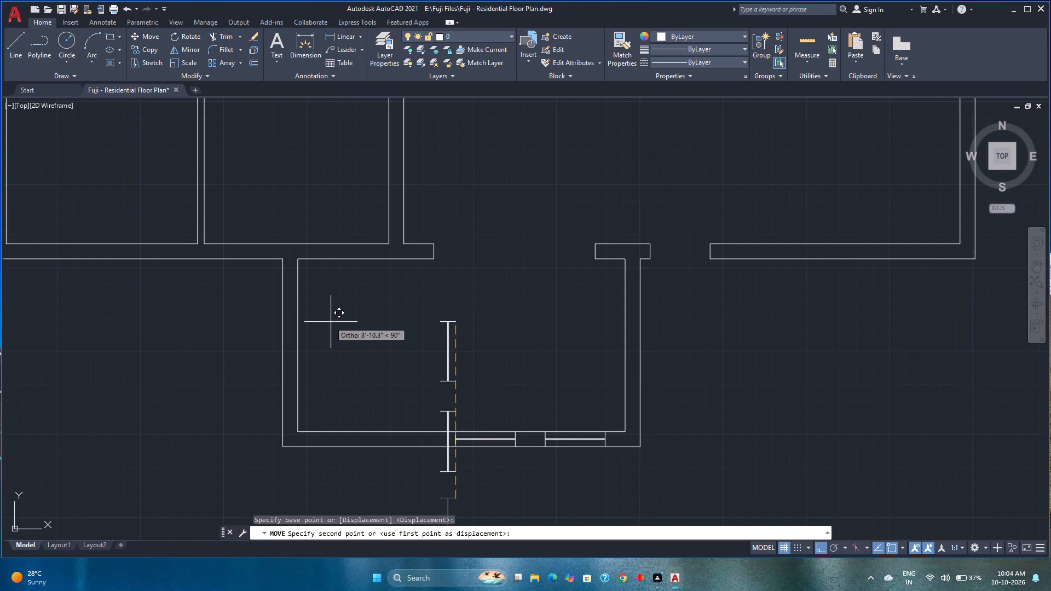
click(296, 258)
scroll(291, 271, up, 2)
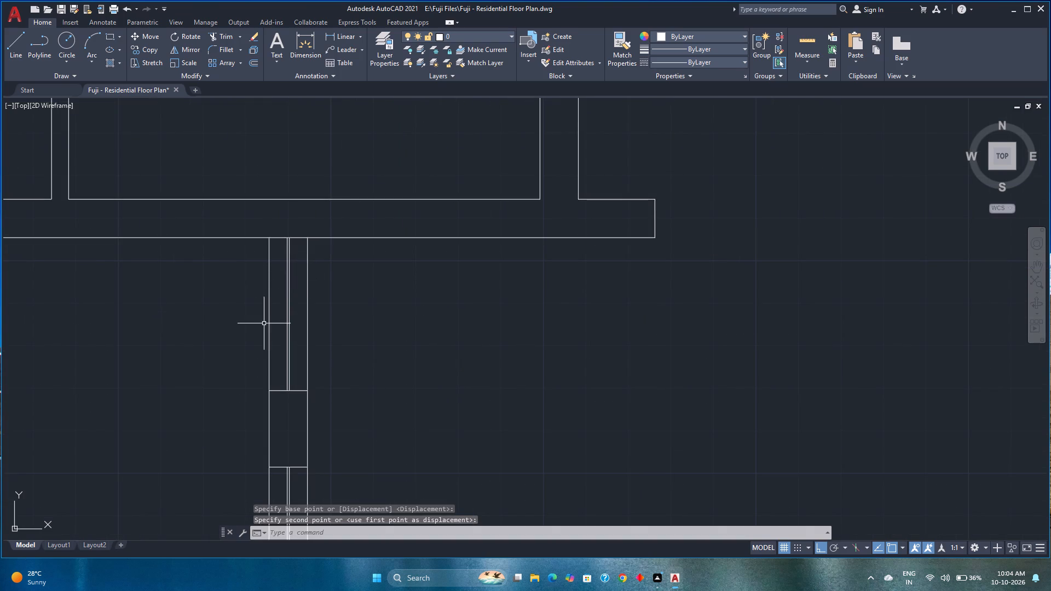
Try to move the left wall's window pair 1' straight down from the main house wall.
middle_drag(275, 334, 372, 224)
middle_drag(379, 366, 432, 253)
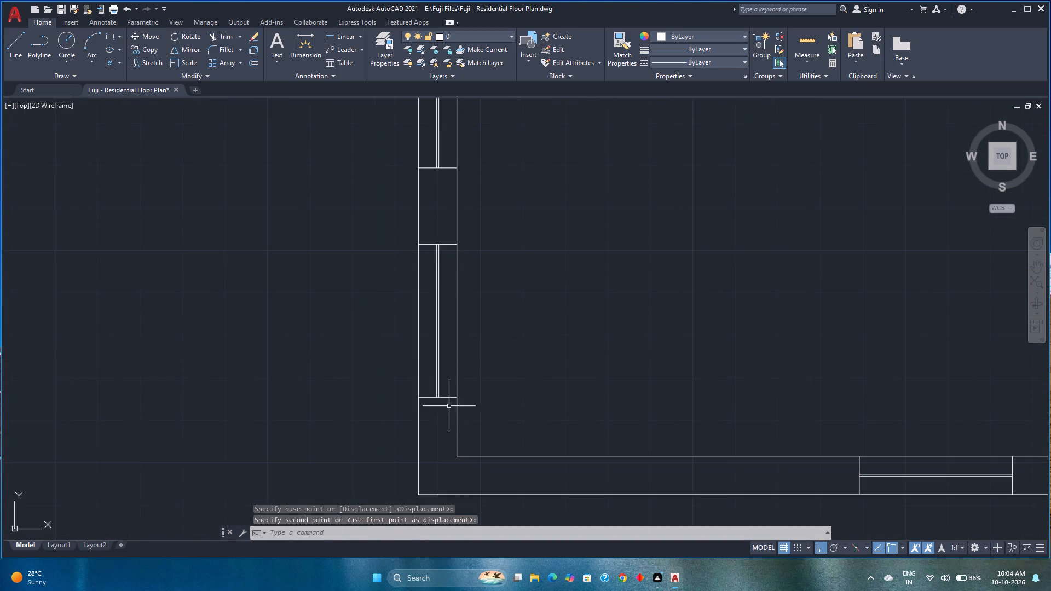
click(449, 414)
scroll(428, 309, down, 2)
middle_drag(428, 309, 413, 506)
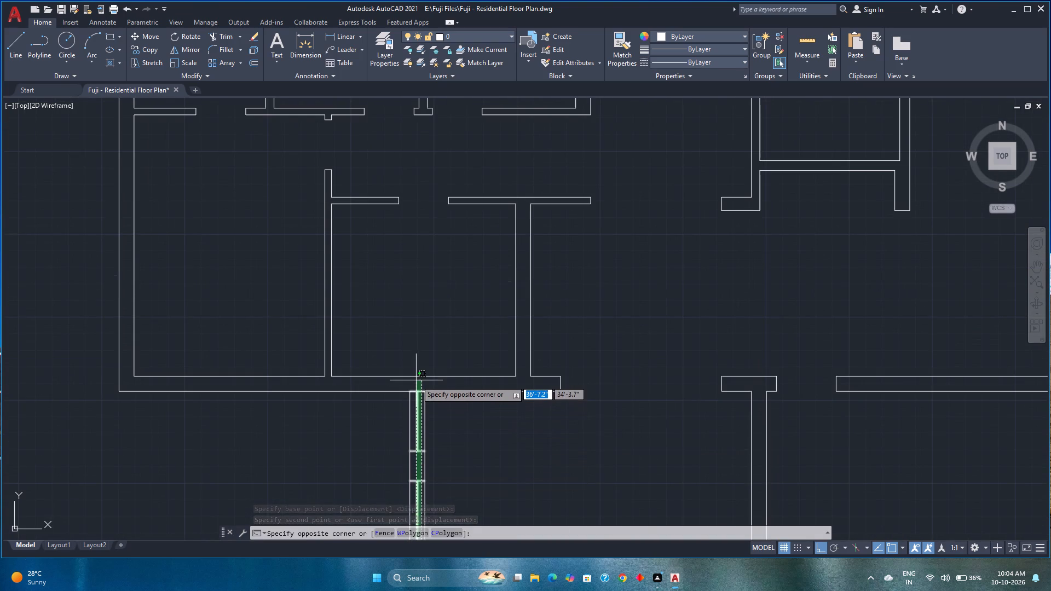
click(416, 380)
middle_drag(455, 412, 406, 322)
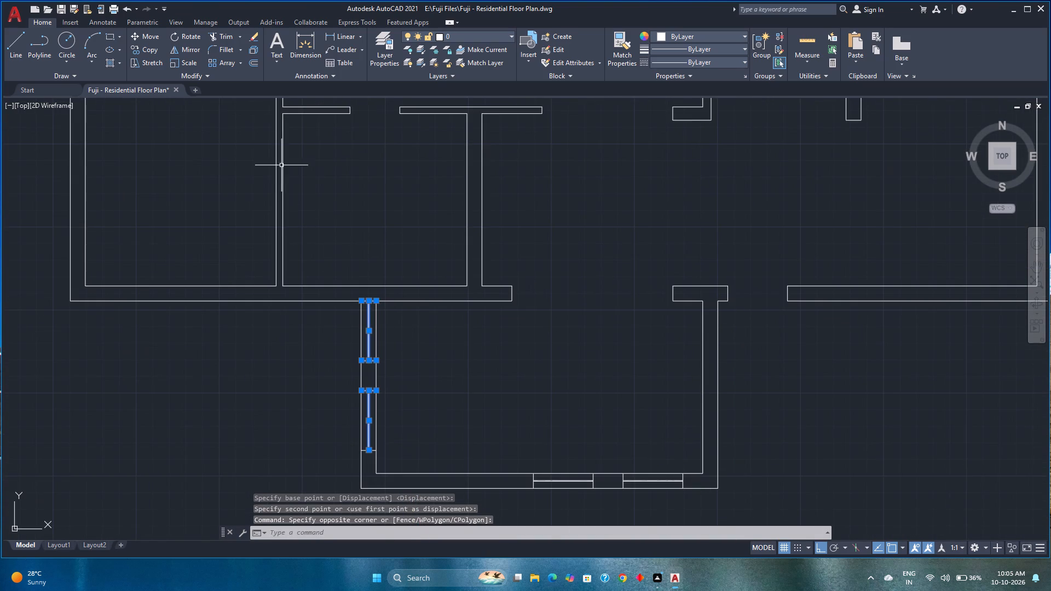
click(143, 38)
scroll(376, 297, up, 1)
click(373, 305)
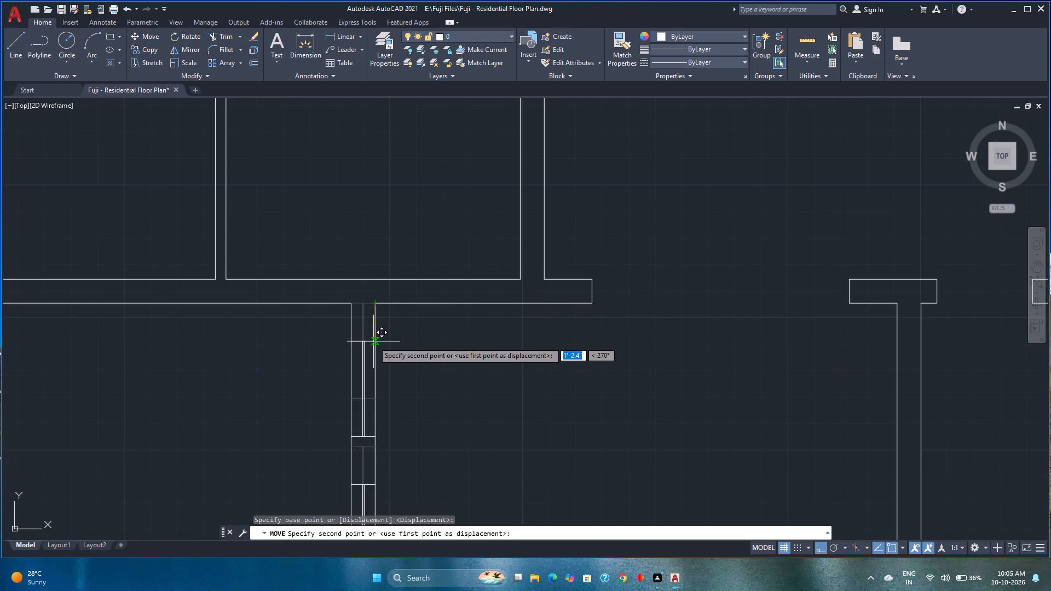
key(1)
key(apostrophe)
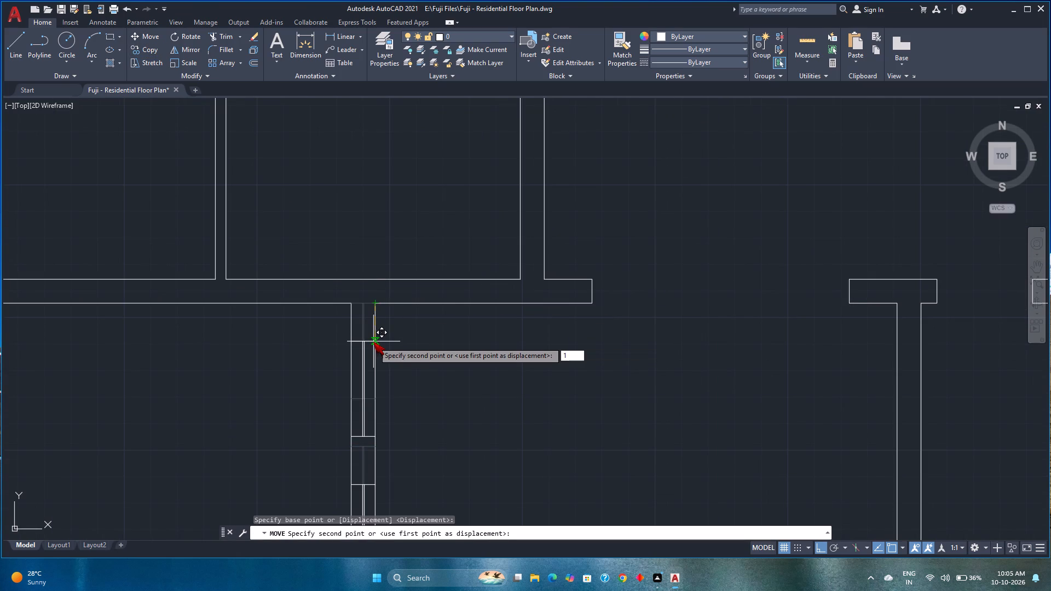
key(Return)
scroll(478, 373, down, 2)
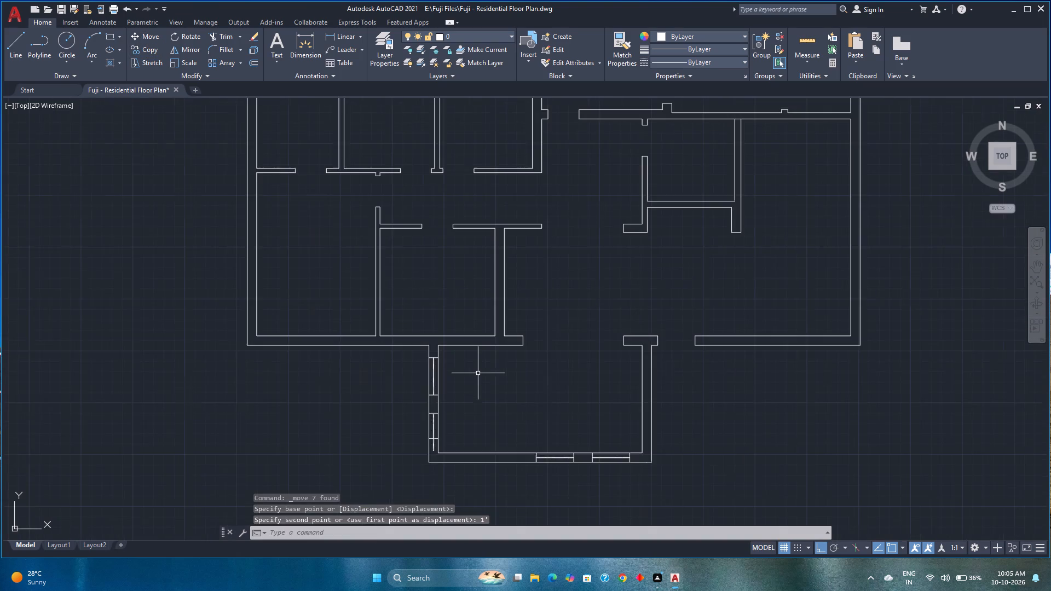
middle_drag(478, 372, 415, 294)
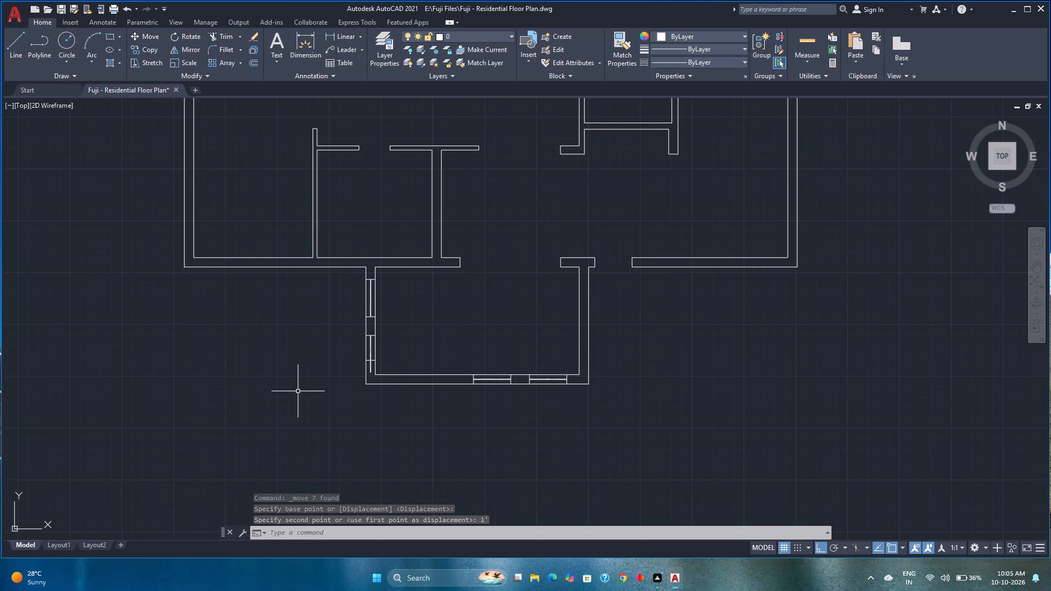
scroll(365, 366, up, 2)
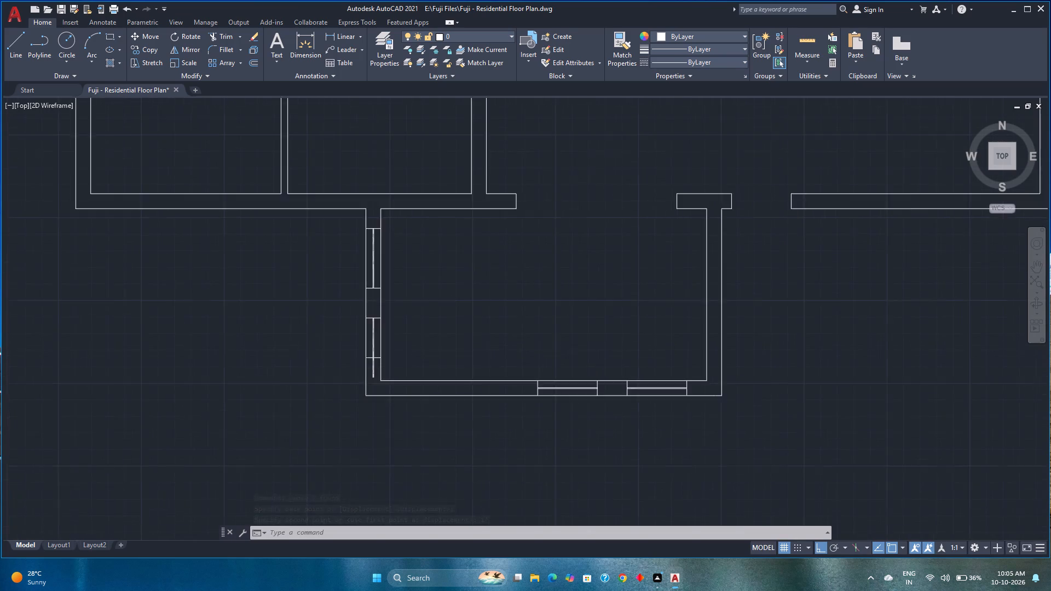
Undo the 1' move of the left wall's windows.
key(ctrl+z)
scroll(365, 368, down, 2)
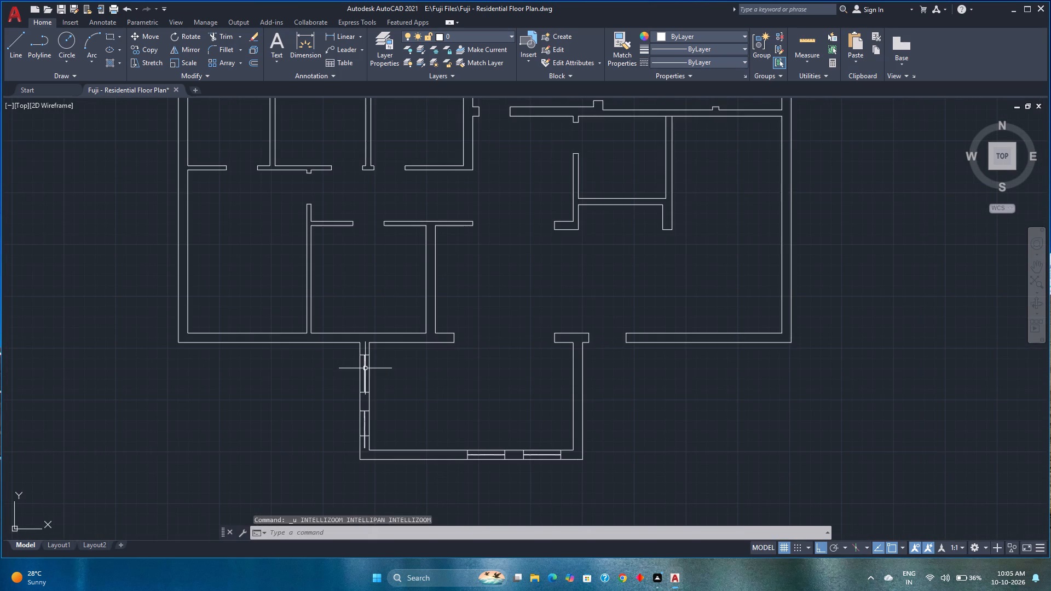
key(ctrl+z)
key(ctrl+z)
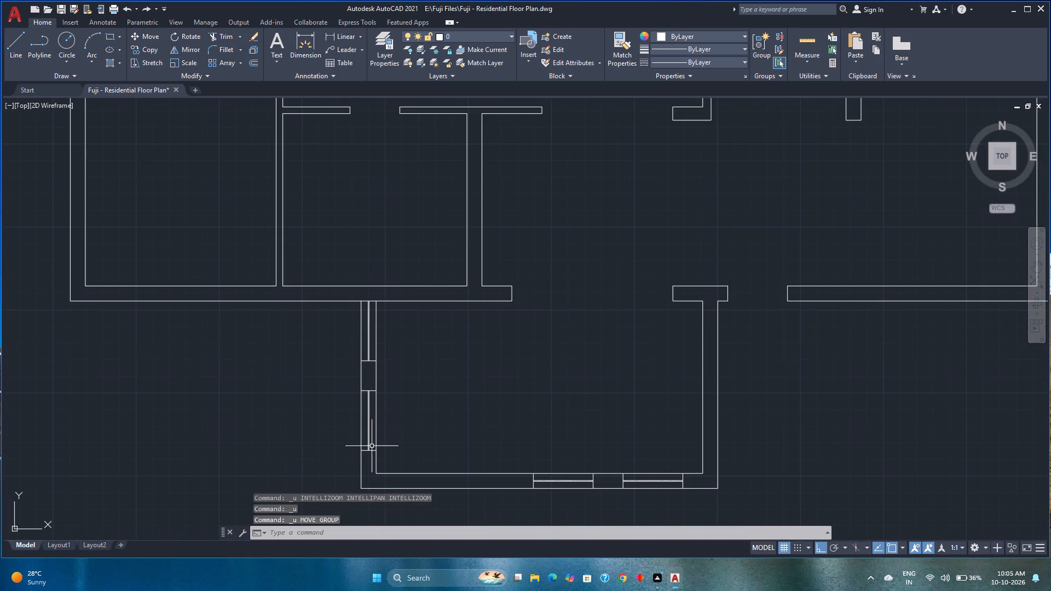
Move both complete windows in the projecting room's left wall 6" straight down from the main house wall.
click(374, 457)
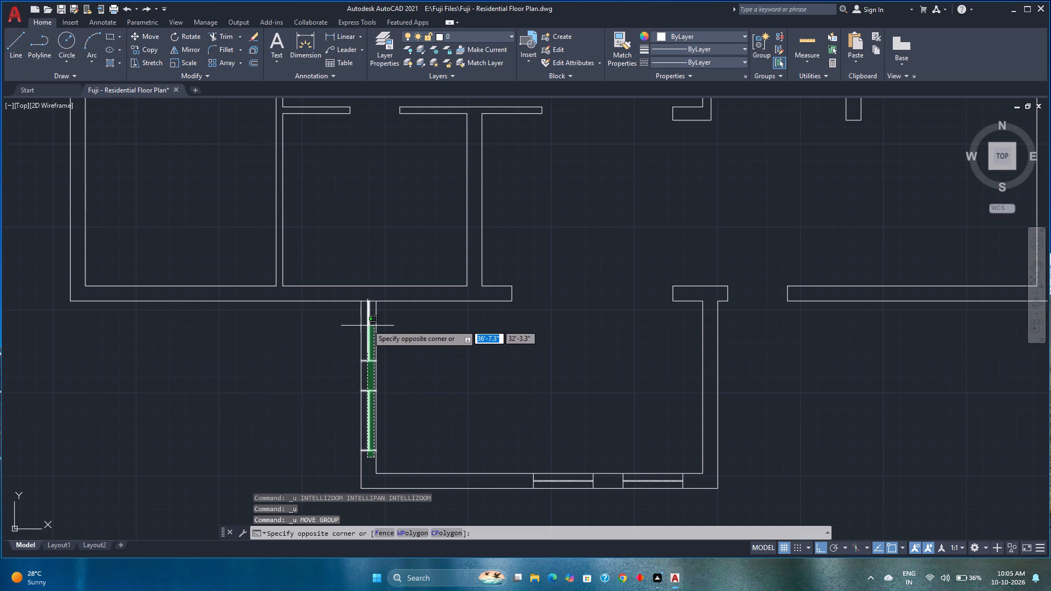
click(363, 298)
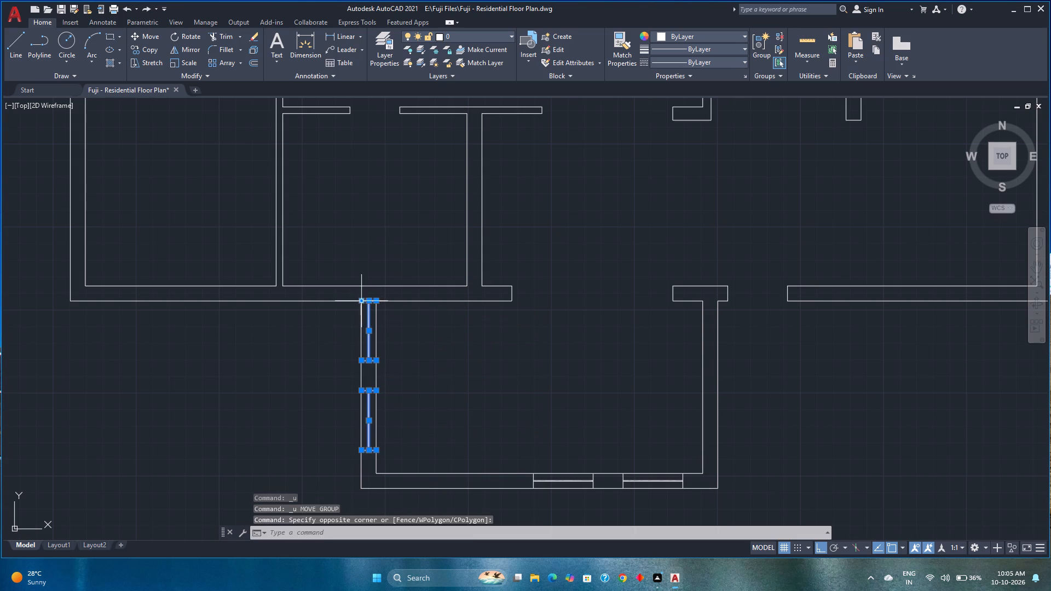
click(152, 33)
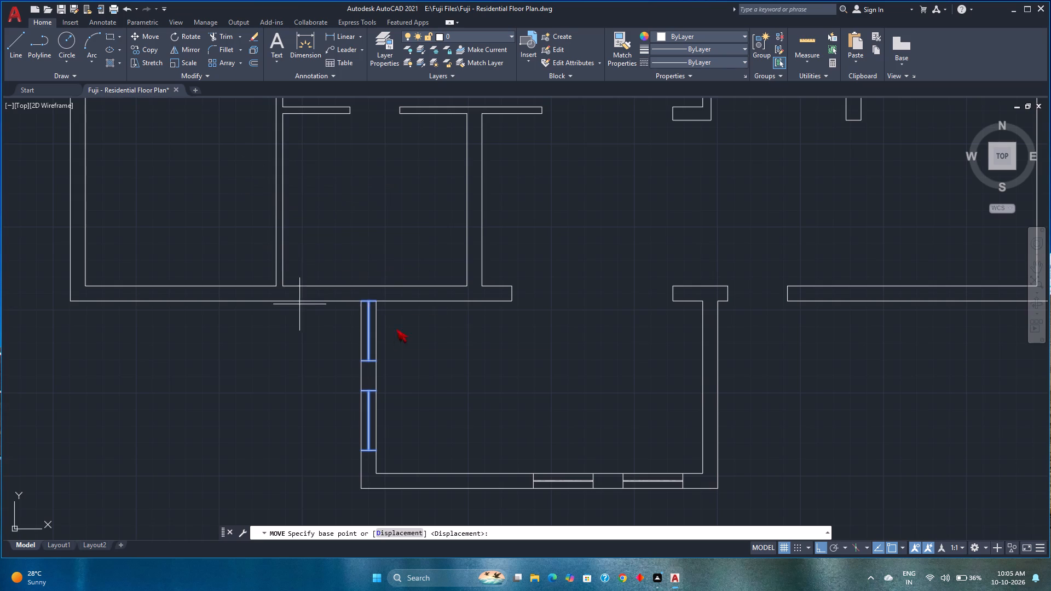
scroll(396, 328, up, 2)
click(345, 264)
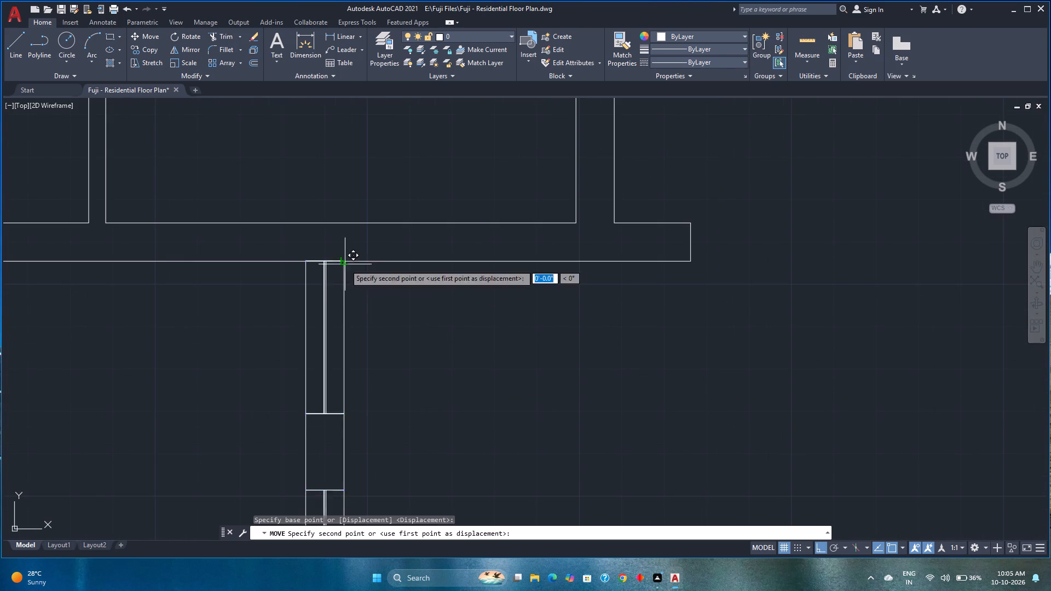
key(6)
key(Return)
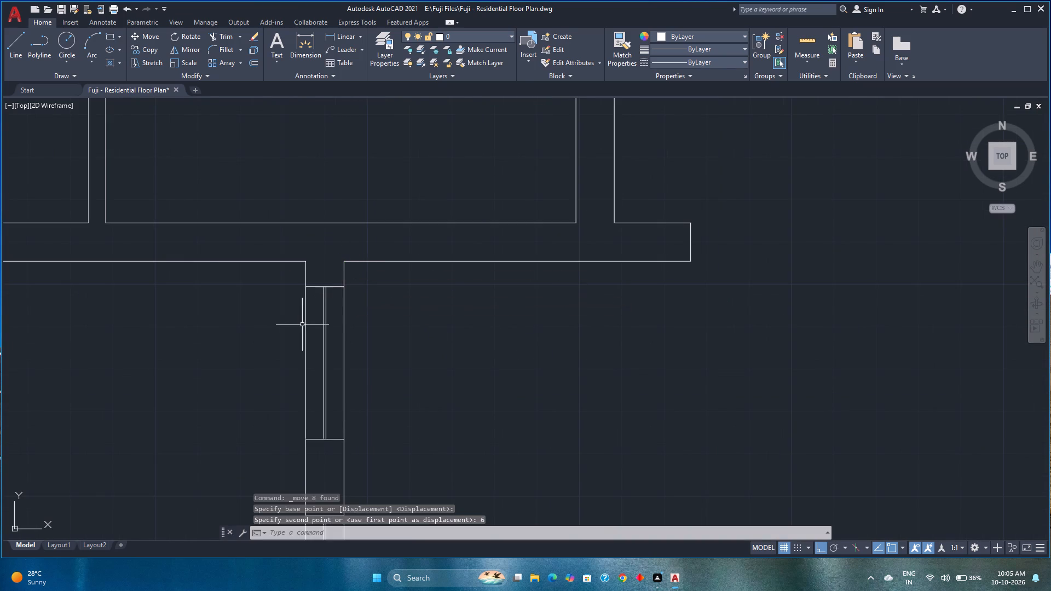
Save the floor plan drawing.
scroll(298, 325, down, 2)
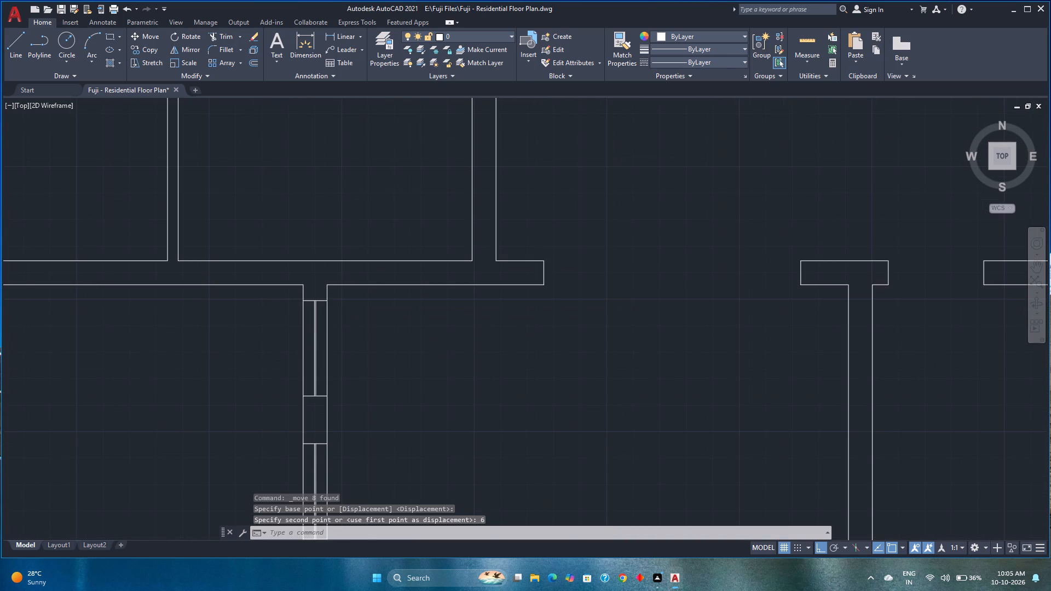
scroll(190, 390, down, 2)
middle_drag(190, 389, 228, 345)
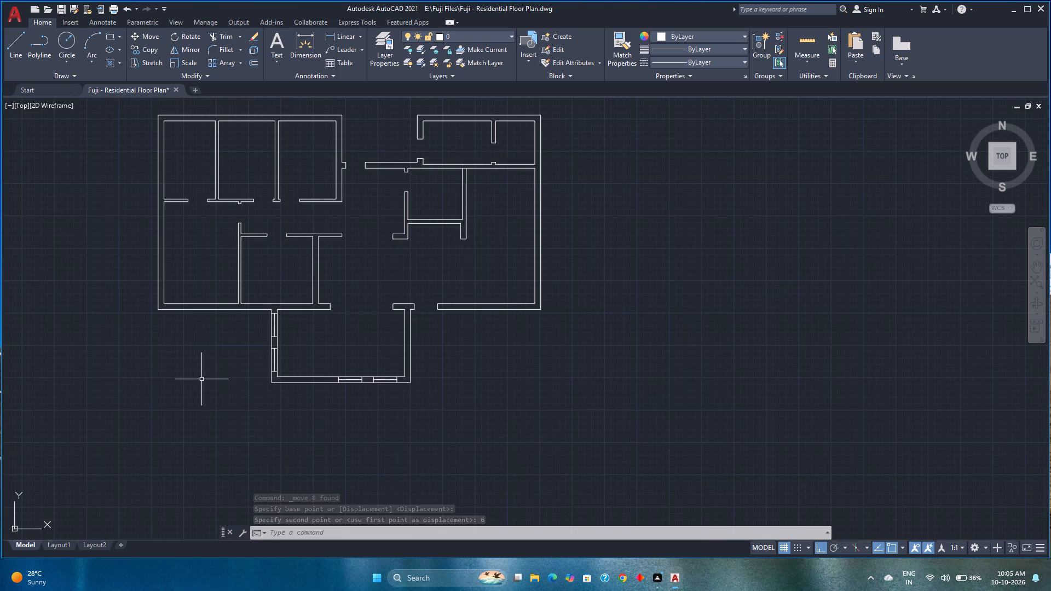
key(ctrl+s)
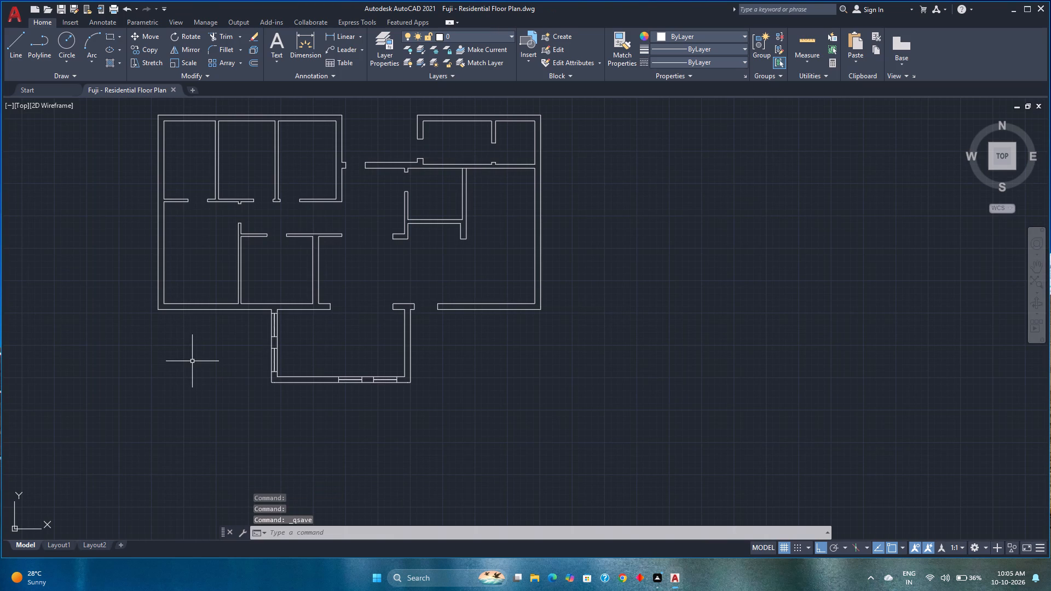
Group all lines of the two windows in the projecting room's bottom wall as one unnamed group.
scroll(397, 383, up, 2)
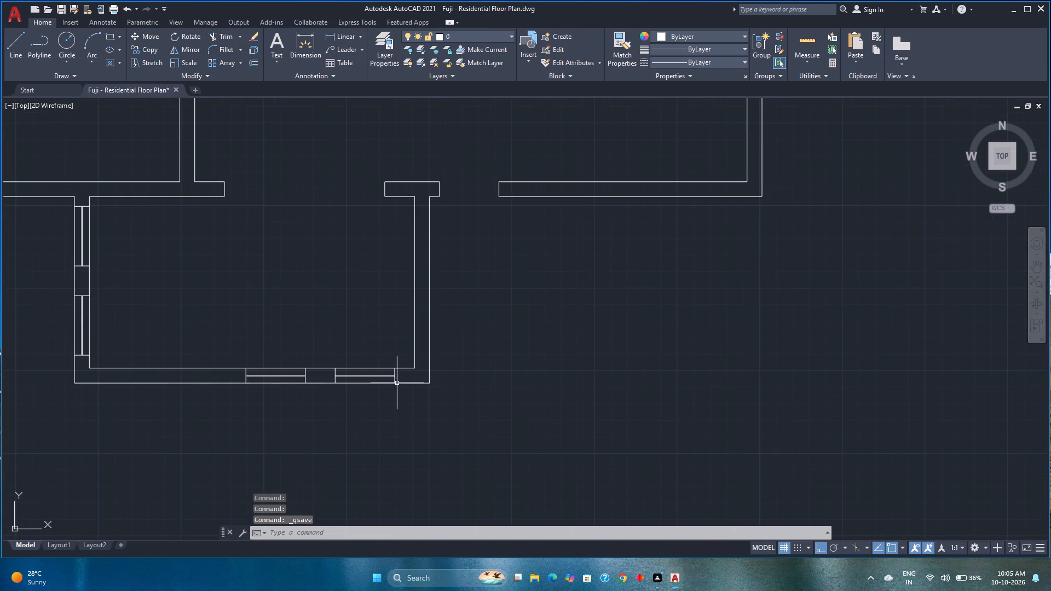
click(402, 379)
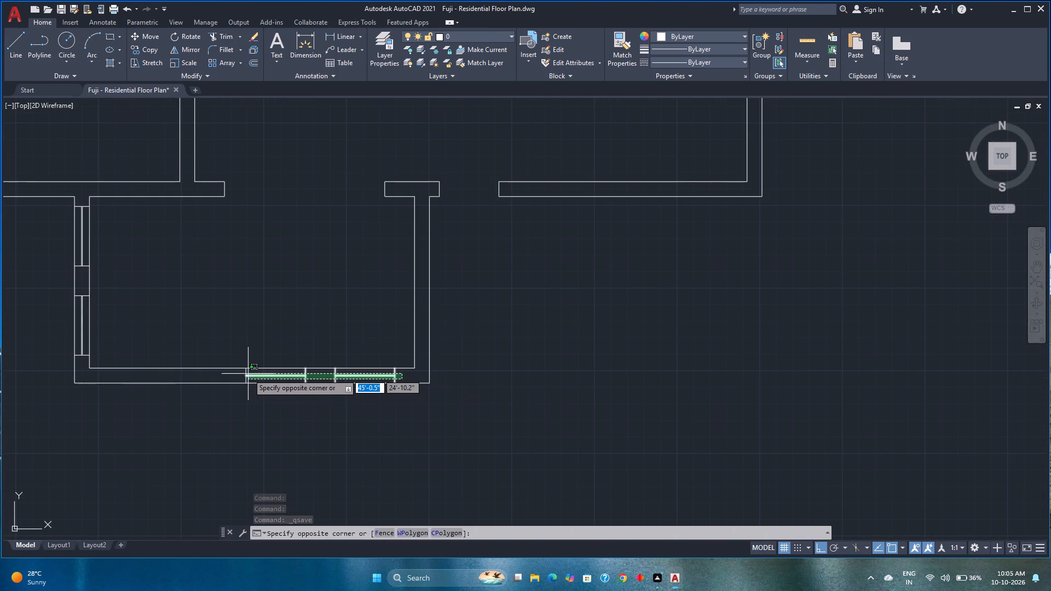
click(236, 373)
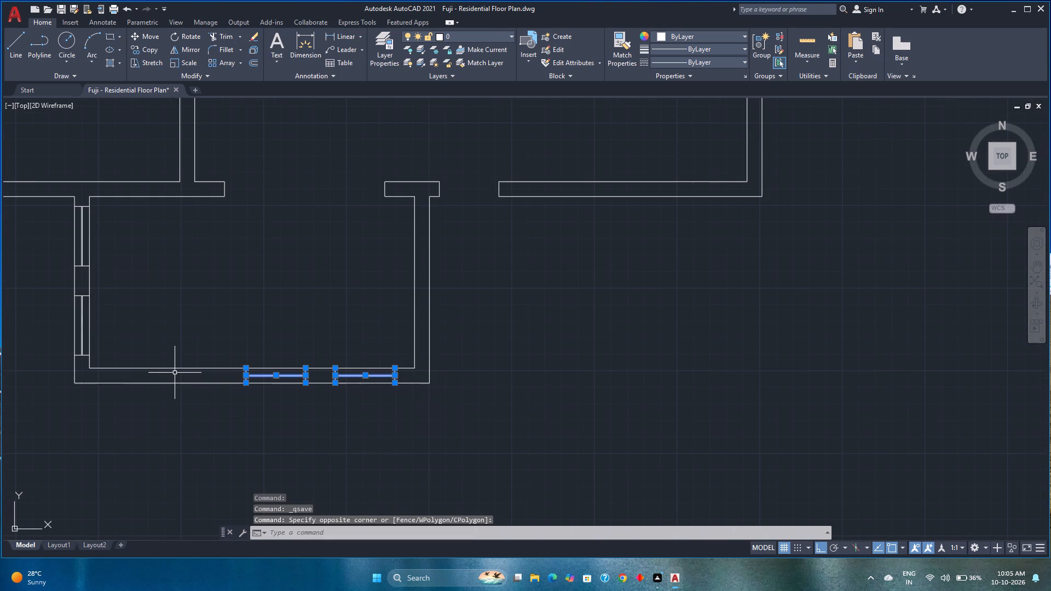
middle_drag(174, 373, 344, 399)
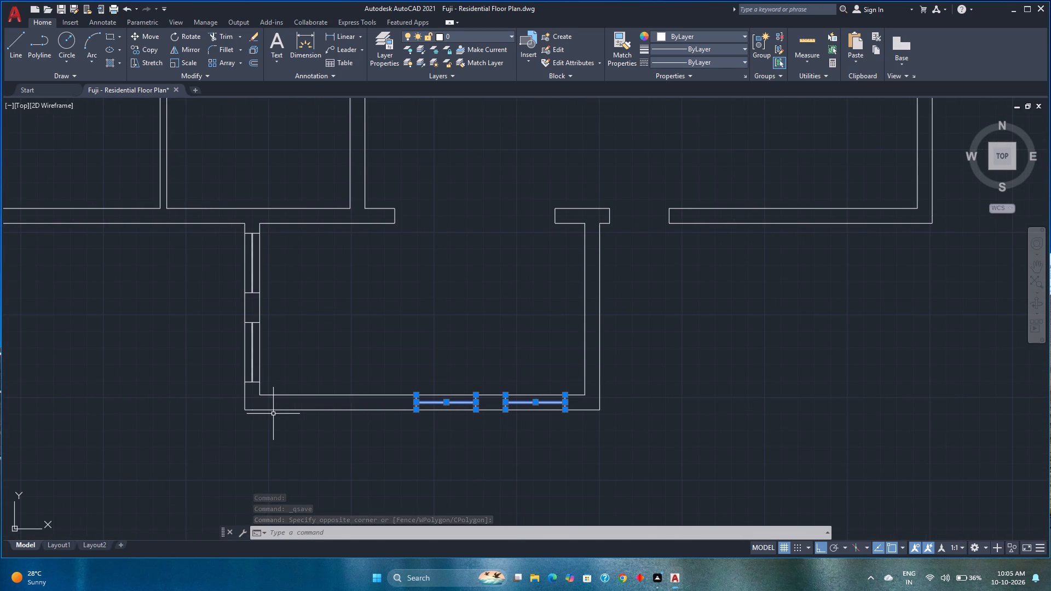
key(g)
key(Return)
Group all lines of the two windows in the projecting room's left wall as one unnamed group.
scroll(267, 395, up, 1)
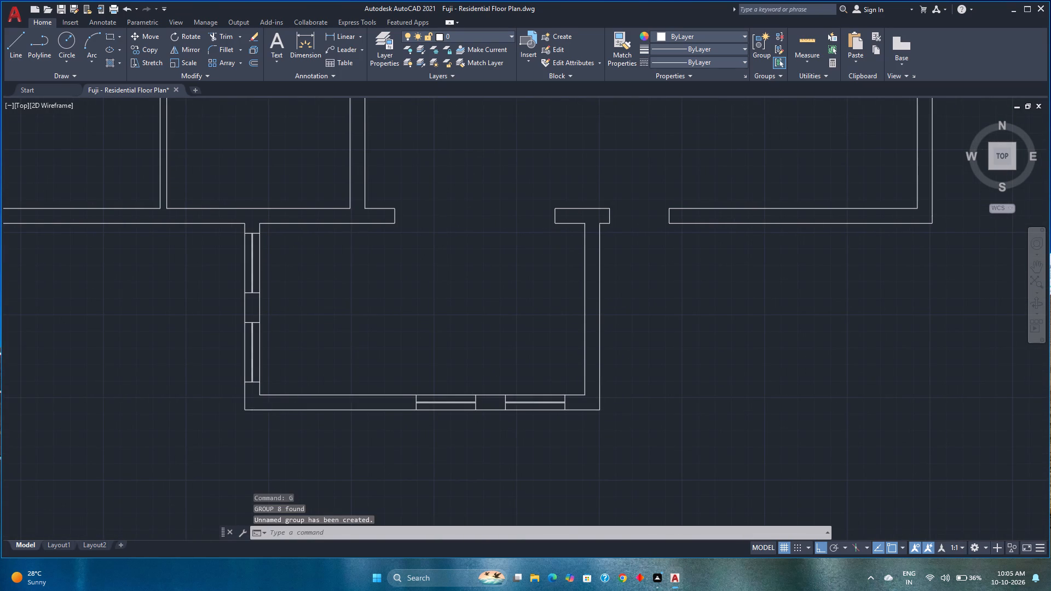
scroll(267, 395, up, 1)
middle_drag(267, 395, 451, 446)
click(419, 423)
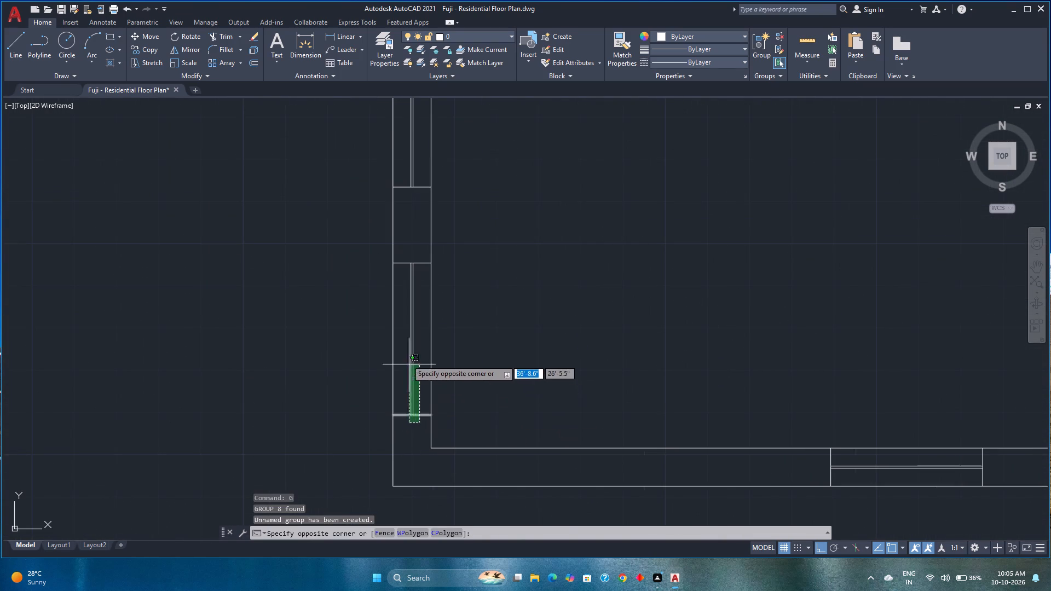
scroll(406, 357, down, 1)
middle_drag(406, 357, 391, 495)
scroll(396, 325, down, 1)
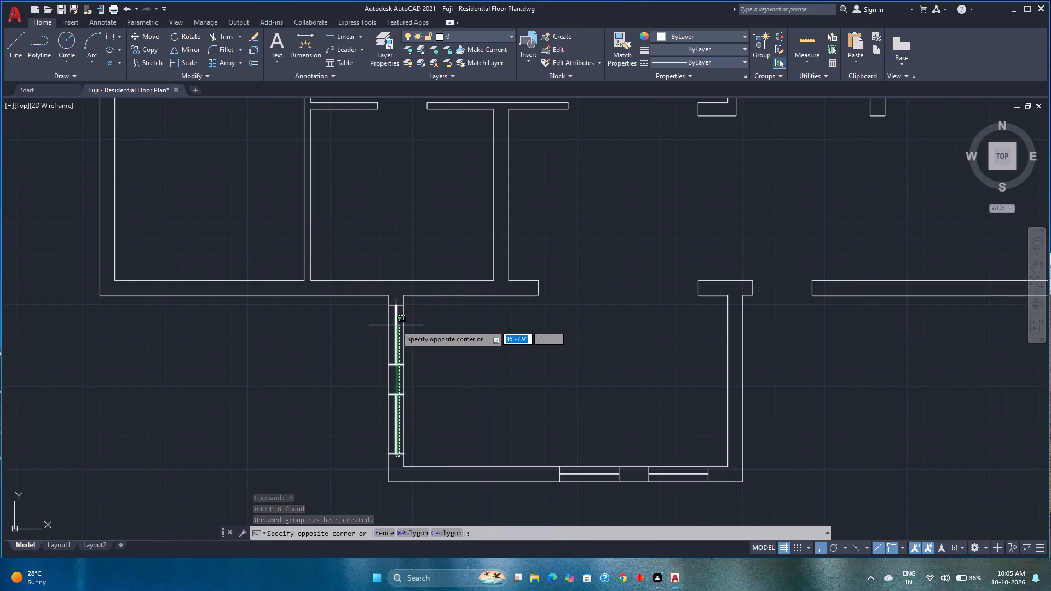
click(392, 303)
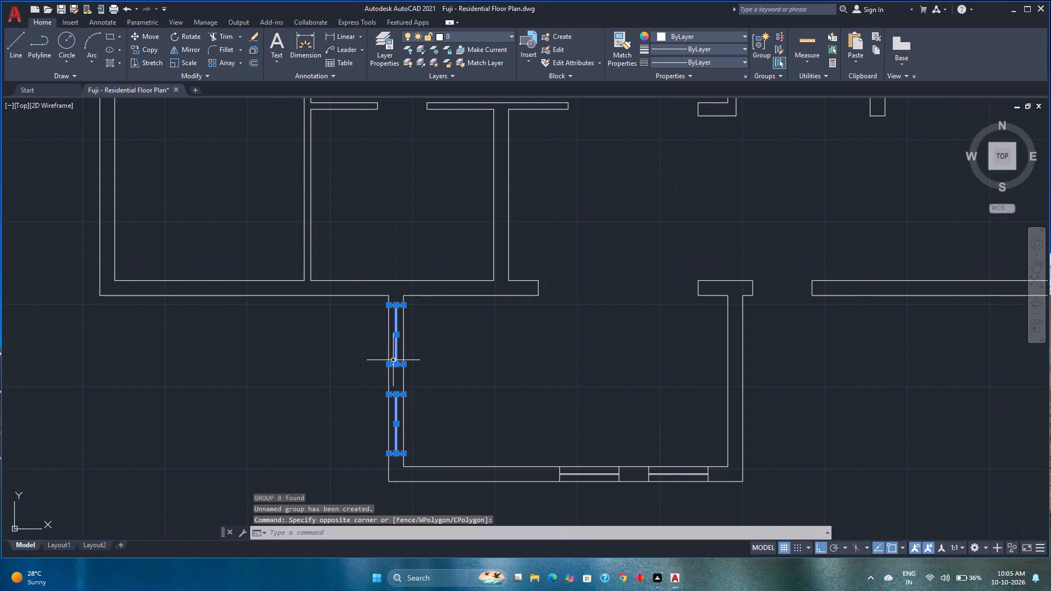
key(g)
key(Return)
Copy the projecting room's bottom-wall window pair to the main house's bottom-right wall, matching inner right corner to inner right corner.
scroll(308, 380, down, 1)
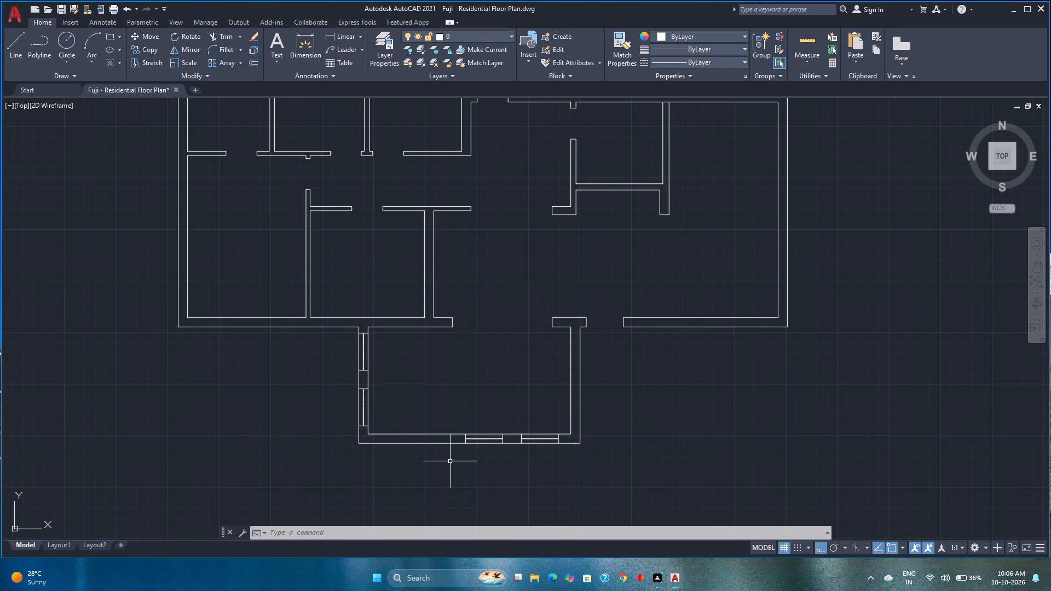
scroll(452, 460, down, 1)
middle_drag(452, 460, 361, 478)
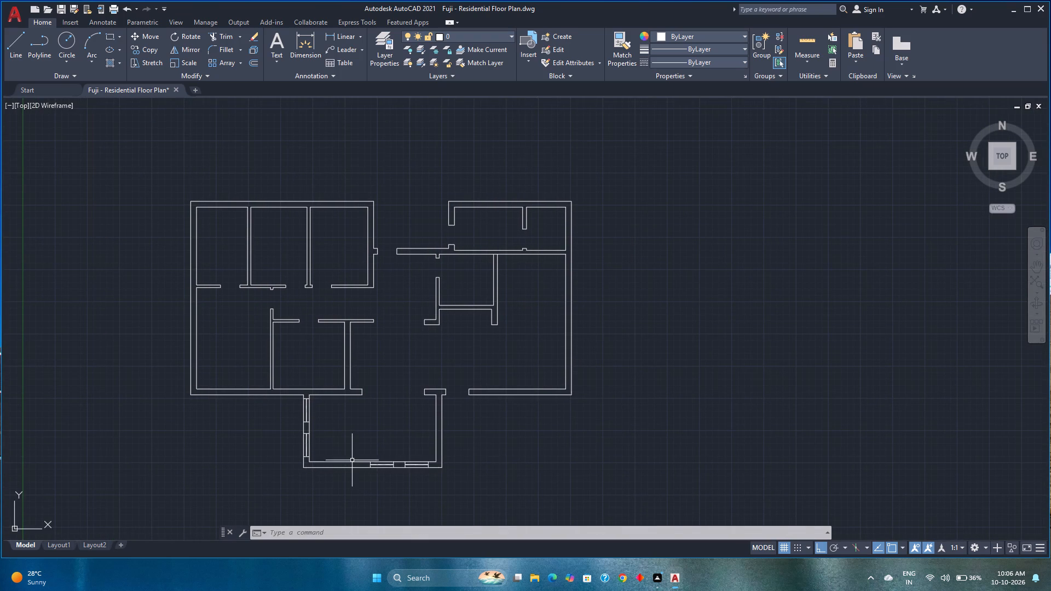
scroll(405, 467, up, 2)
click(405, 464)
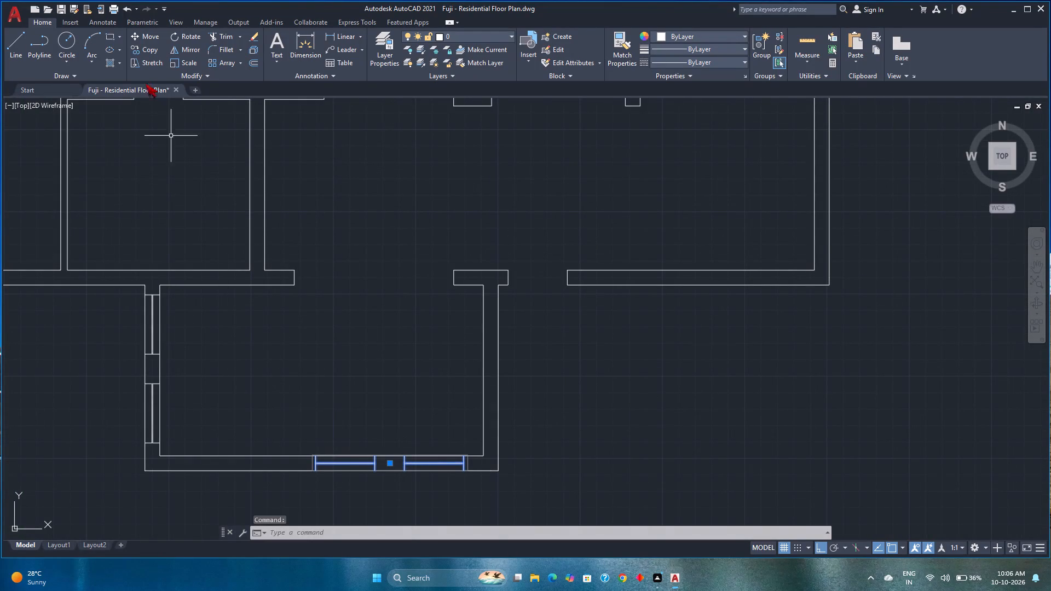
click(145, 50)
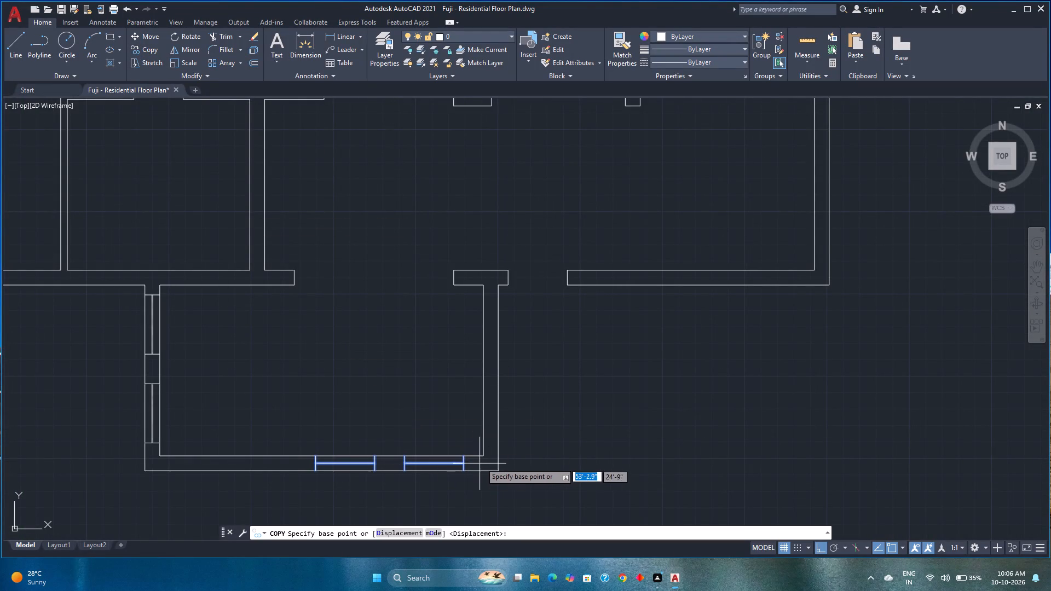
click(484, 455)
middle_drag(627, 392, 406, 468)
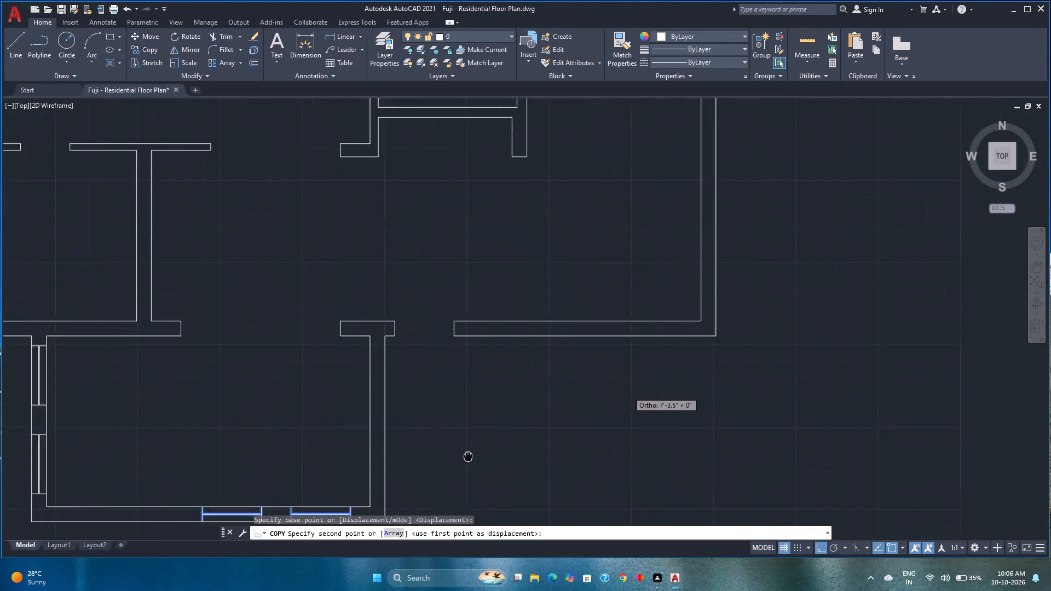
middle_drag(406, 468, 347, 479)
click(533, 355)
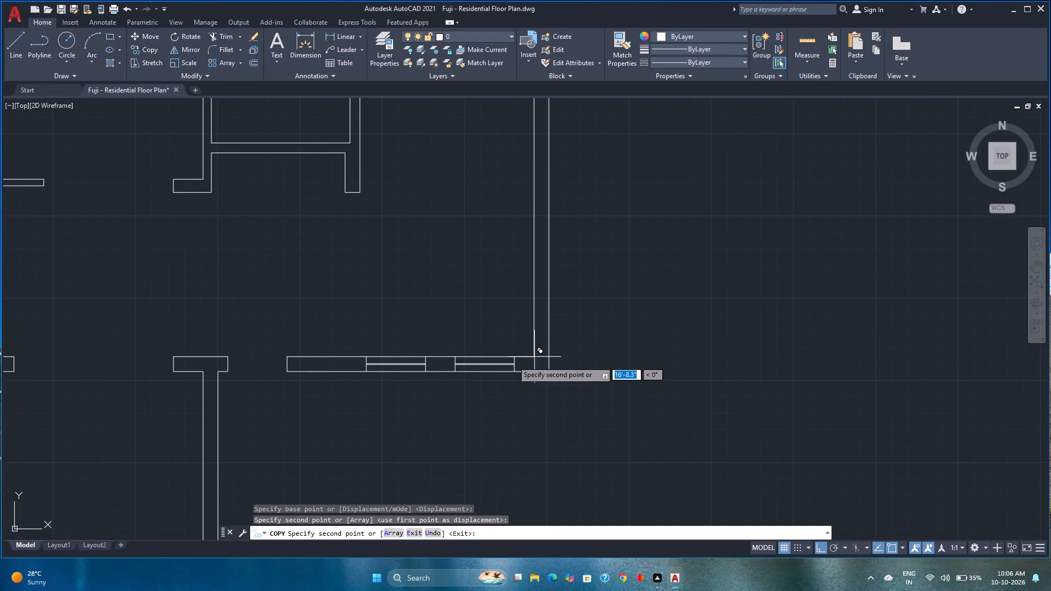
key(Escape)
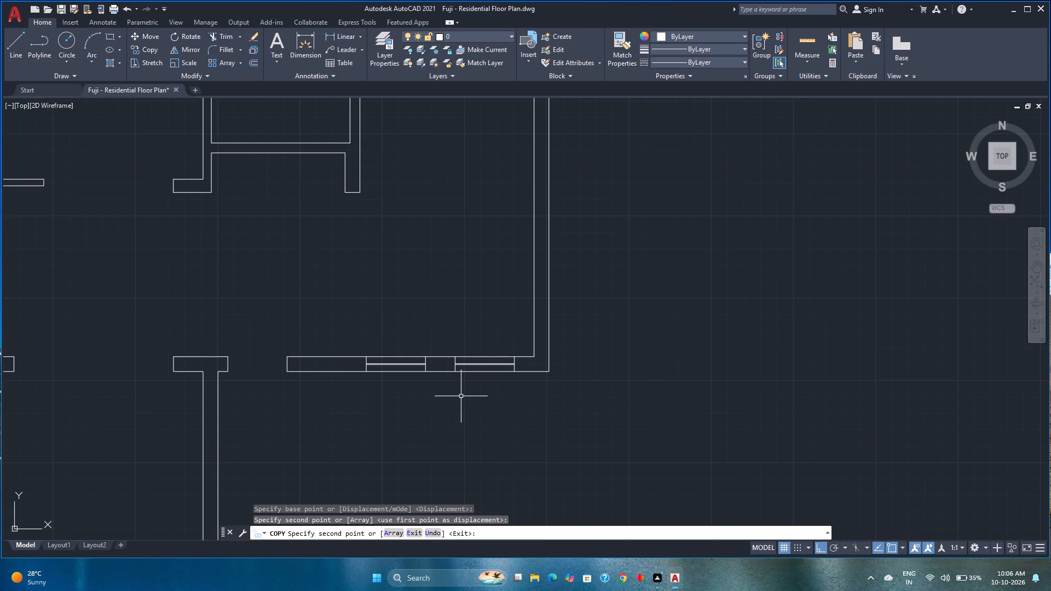
Move the copied window pair in the main house's bottom-right wall 6" left, away from the corner.
click(513, 363)
key(m)
key(Return)
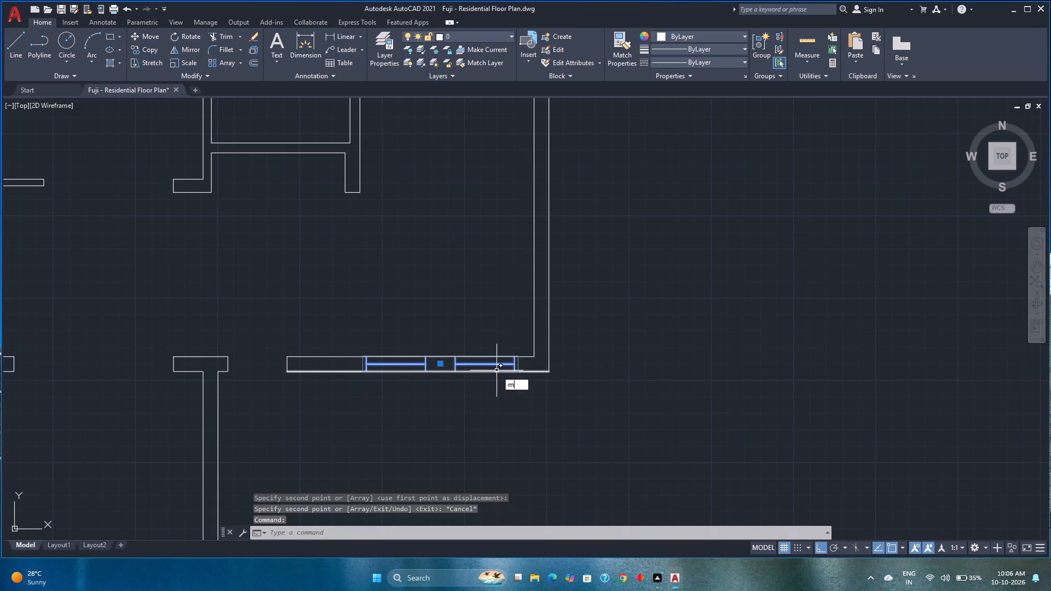
scroll(509, 364, up, 2)
click(517, 356)
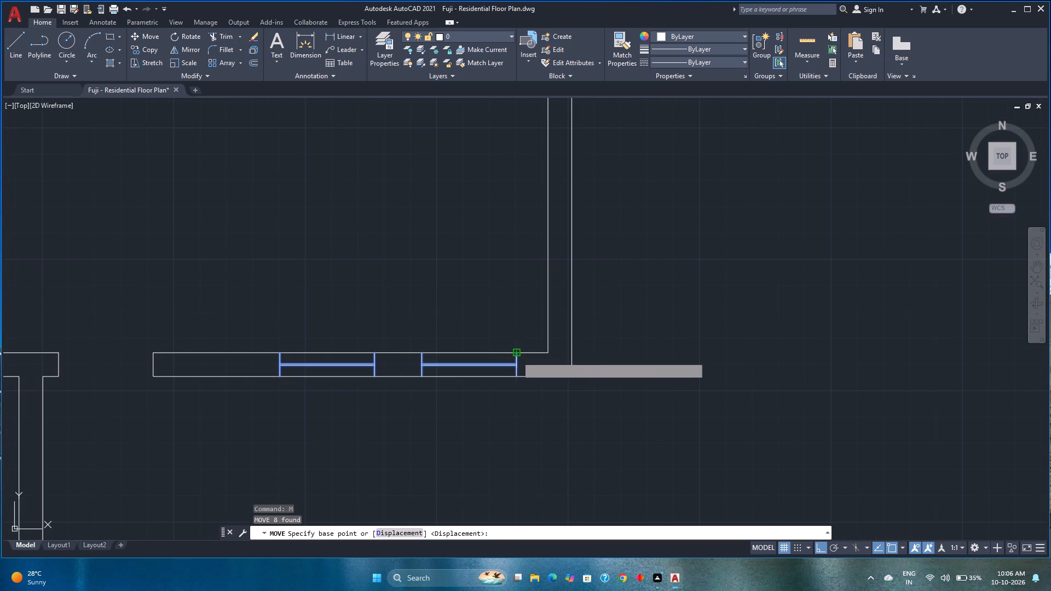
key(6)
key(Return)
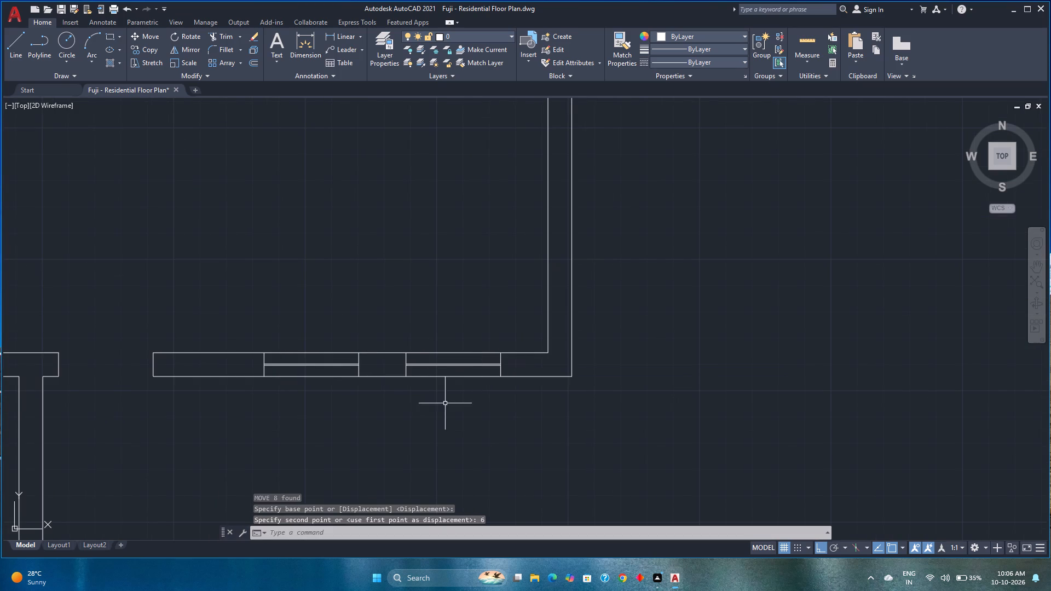
Save the floor plan drawing.
scroll(445, 403, down, 3)
middle_drag(461, 411, 512, 413)
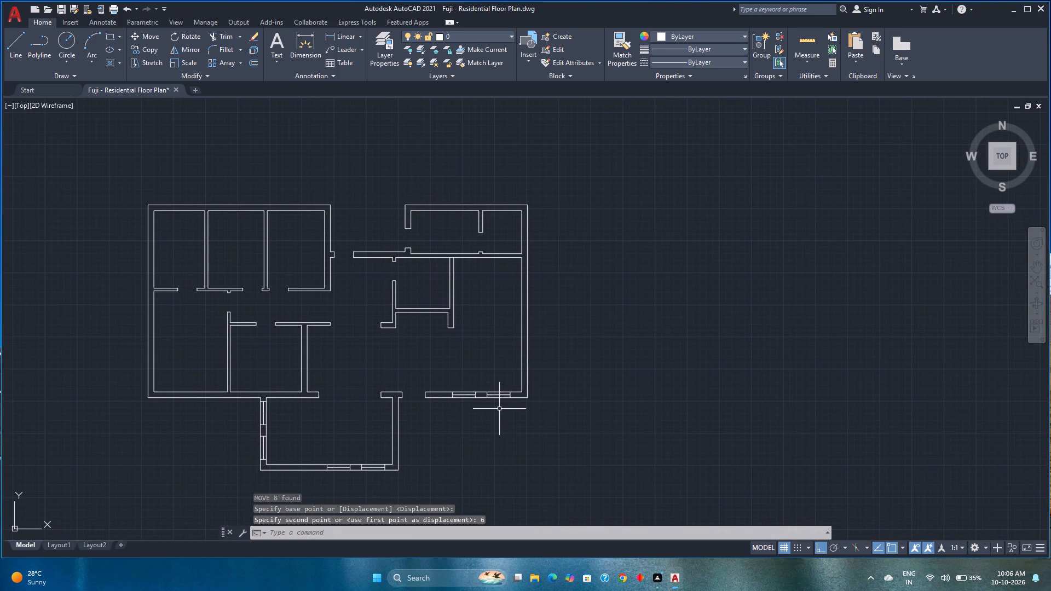
key(ctrl+s)
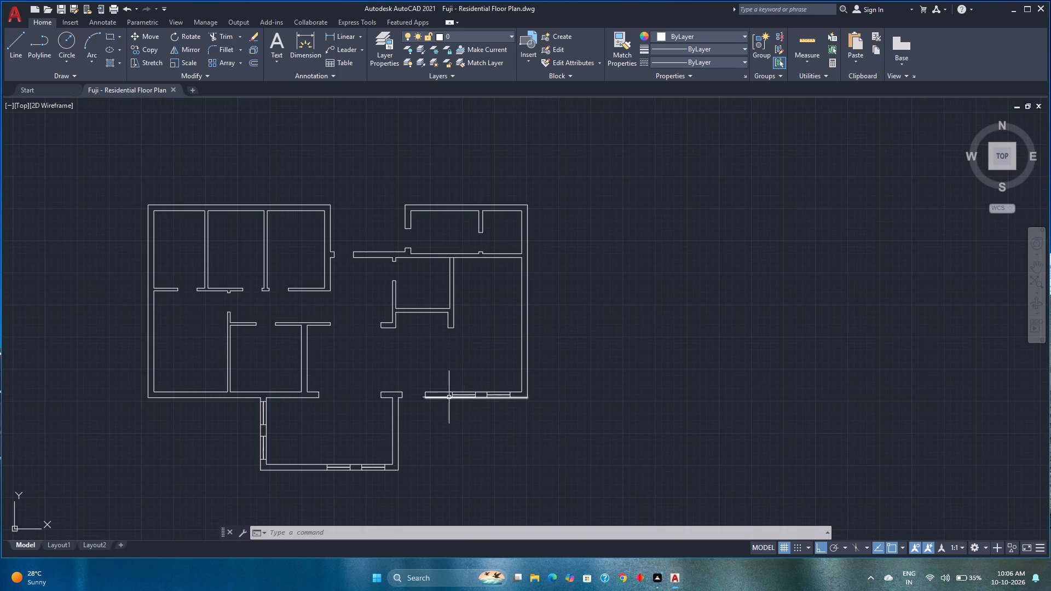
Copy the projecting room's bottom-wall window pair into the top-left exterior wall, centring its midpoint on the partition between the second and third rooms.
middle_drag(443, 335, 532, 363)
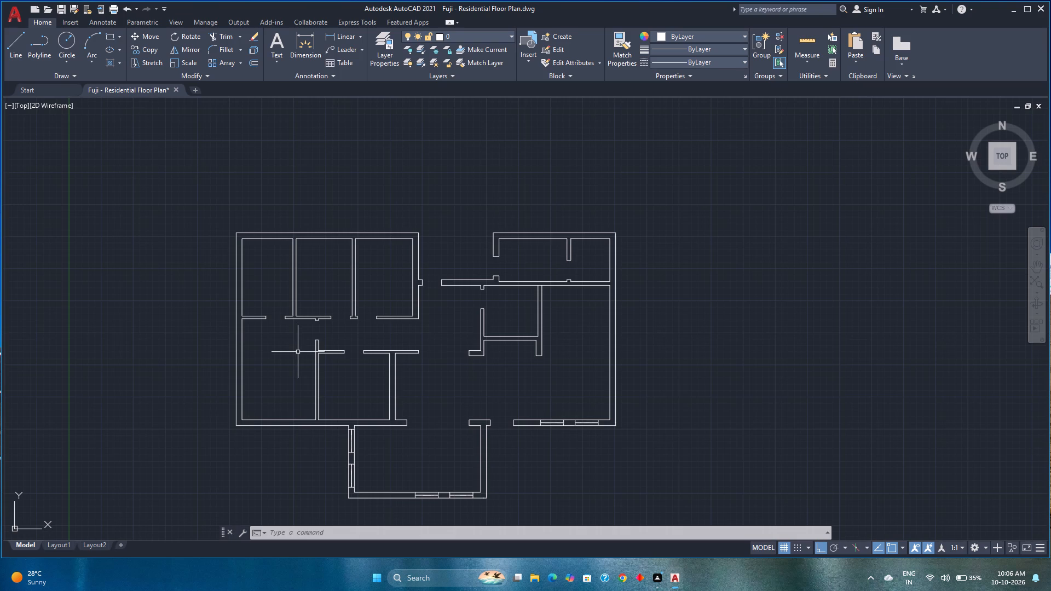
click(438, 495)
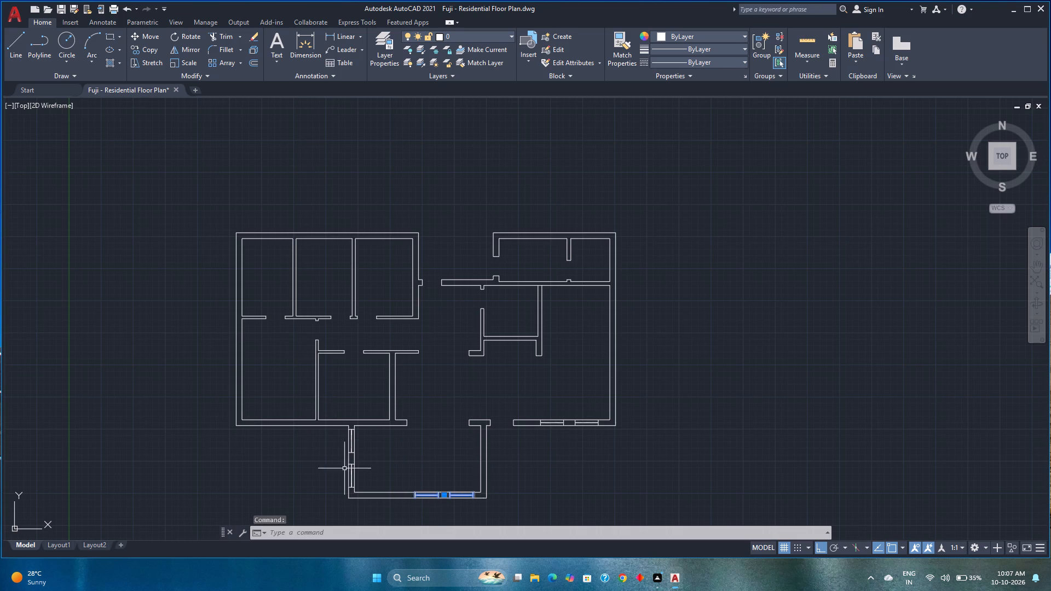
click(155, 49)
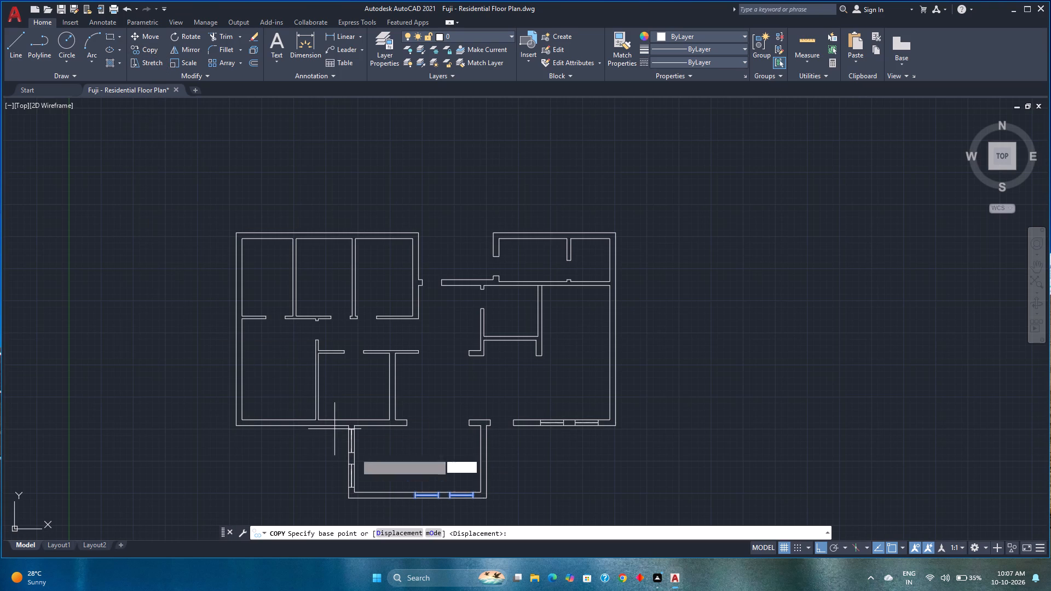
scroll(440, 510, up, 5)
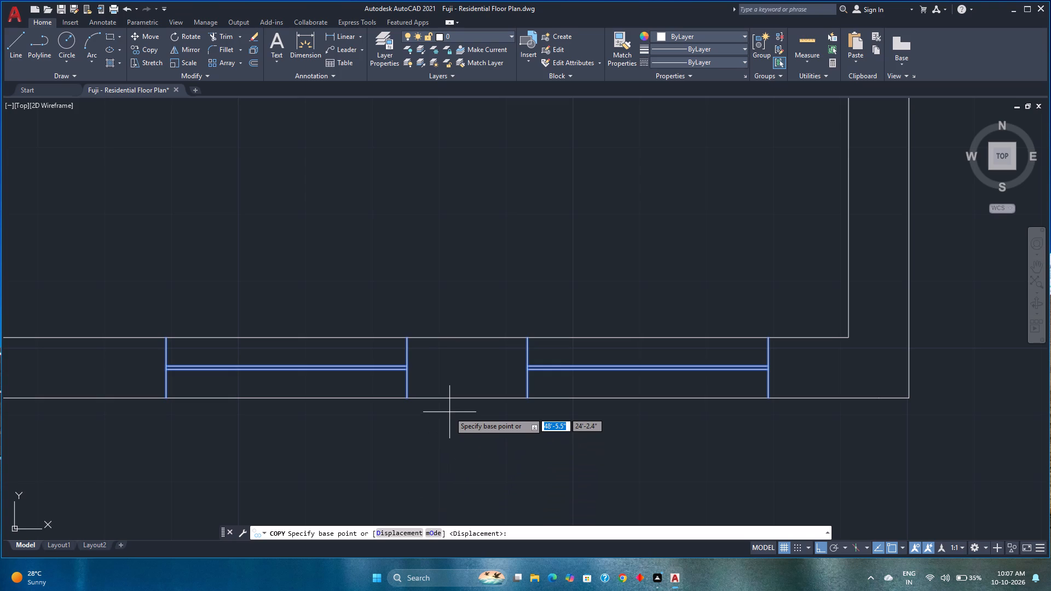
text(m2p)
key(Return)
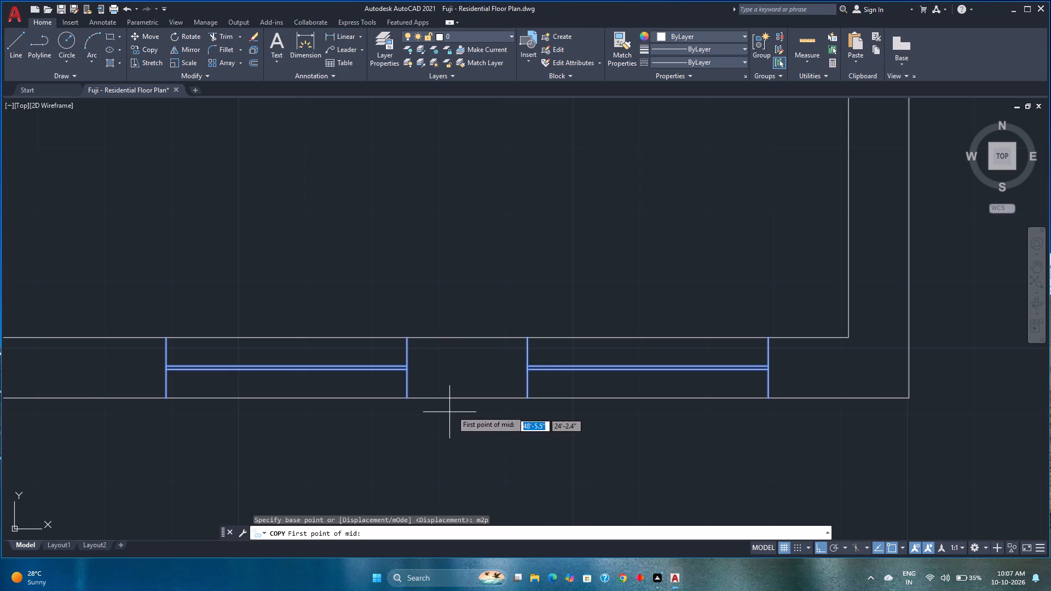
click(525, 398)
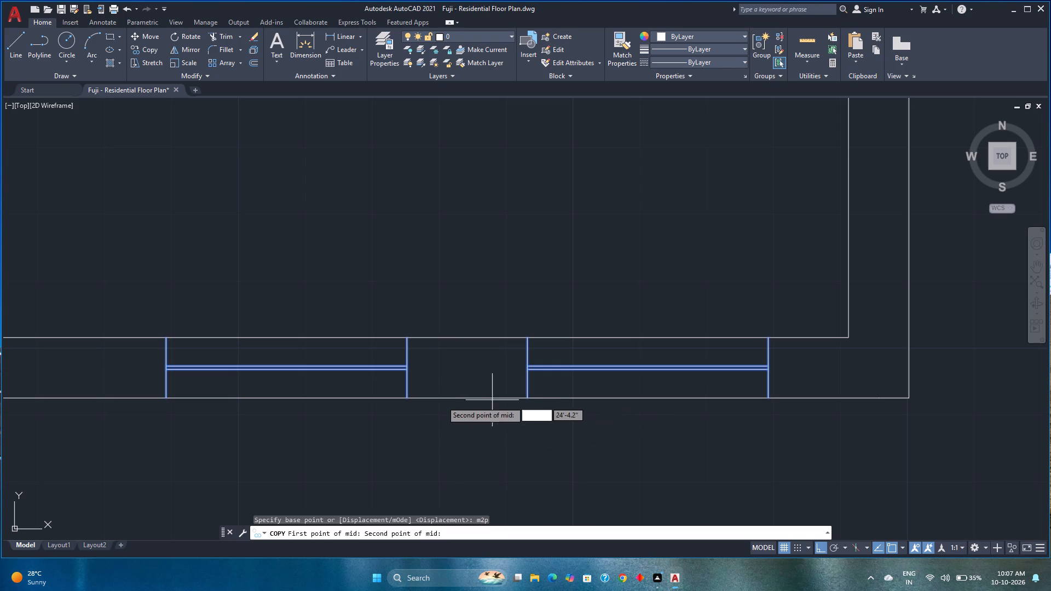
click(406, 401)
scroll(354, 337, down, 4)
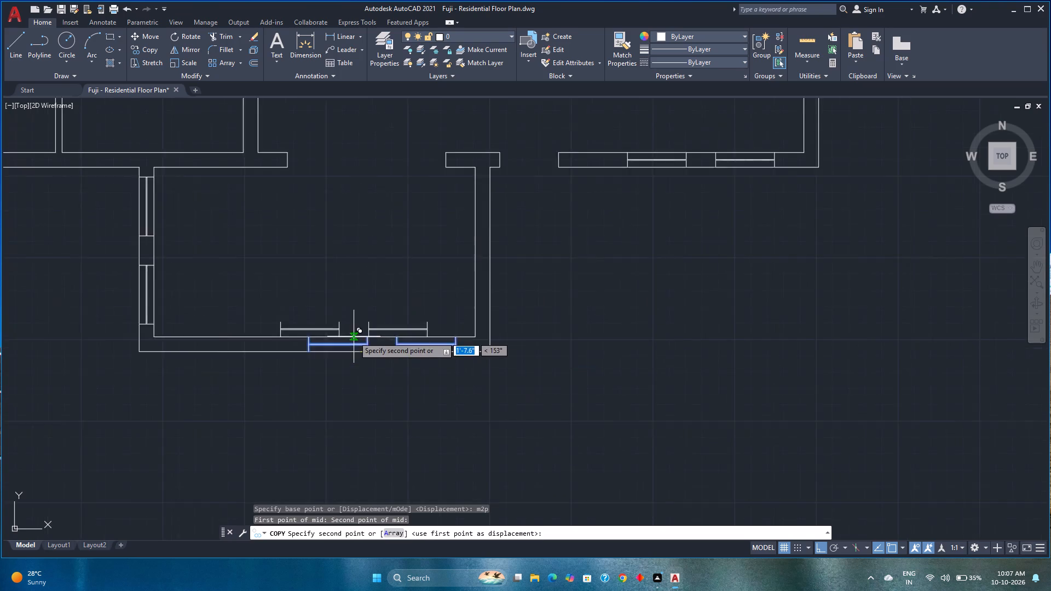
scroll(354, 337, down, 2)
middle_drag(354, 337, 398, 539)
text(m2p)
key(Return)
scroll(307, 282, up, 1)
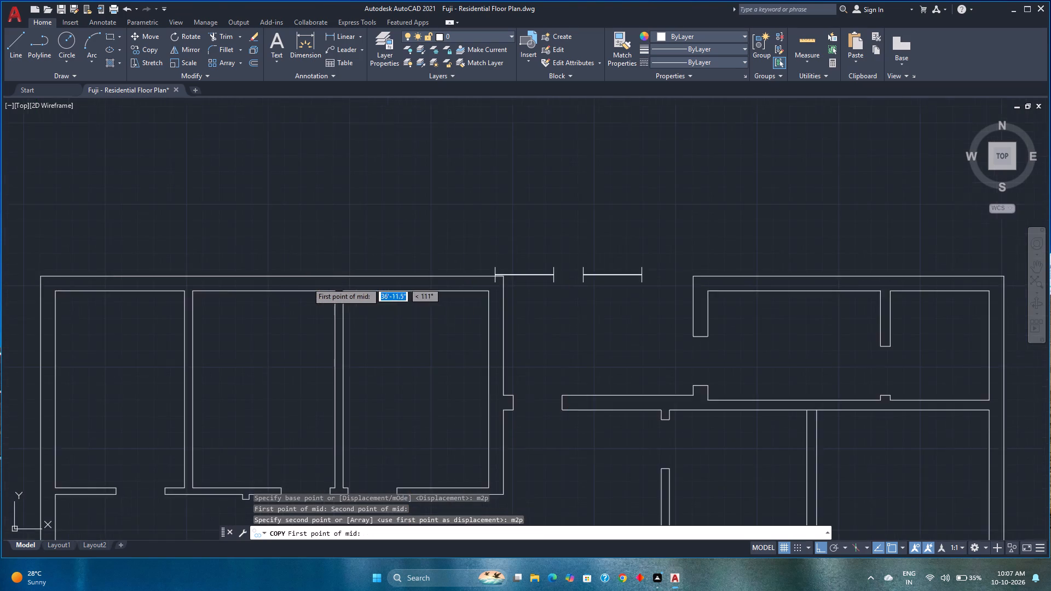
scroll(307, 282, up, 6)
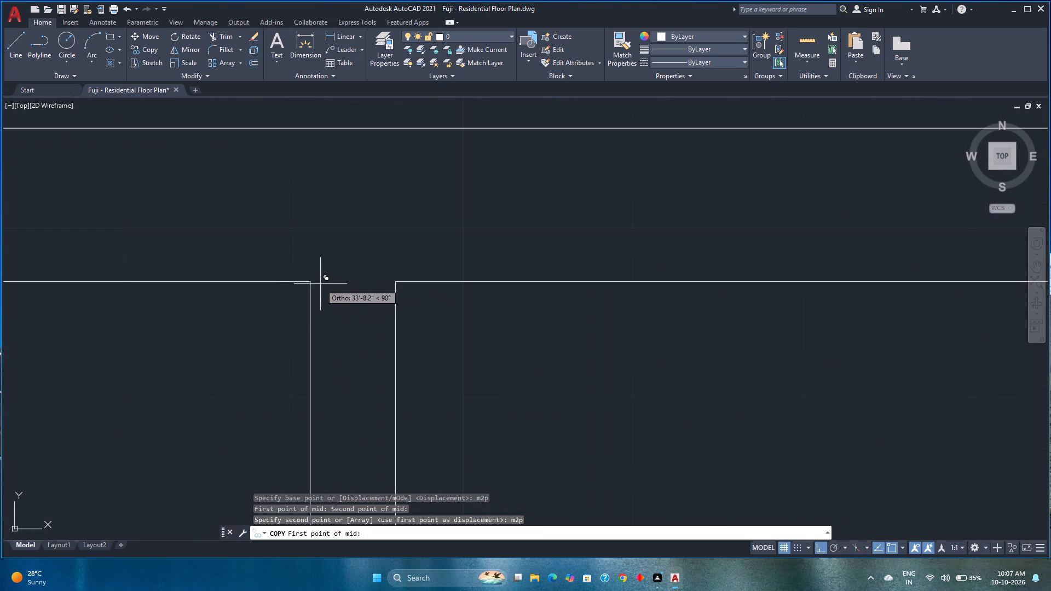
click(312, 282)
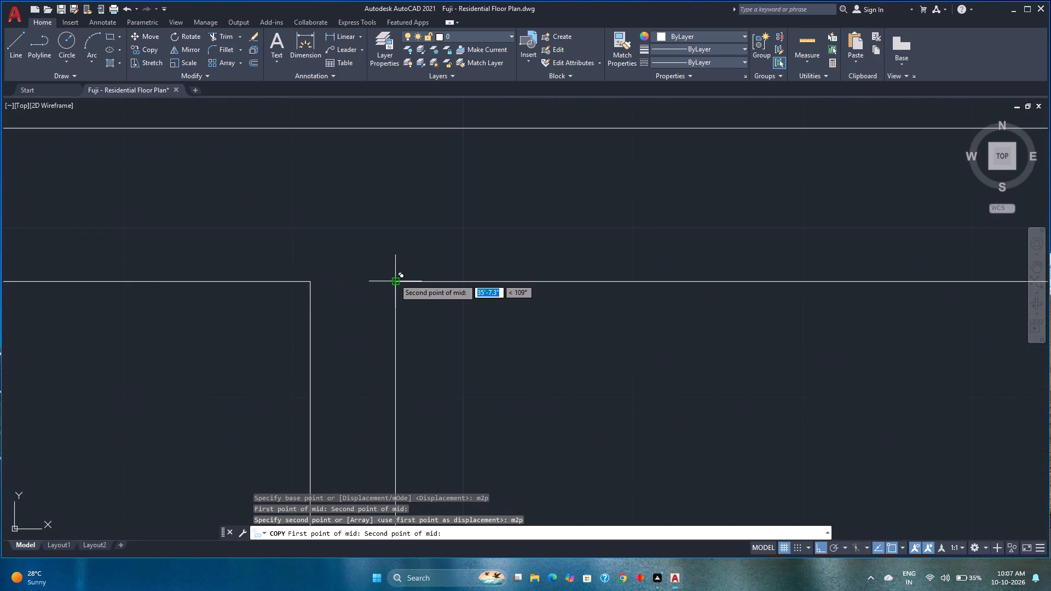
click(394, 279)
scroll(321, 299, down, 6)
middle_drag(320, 303, 344, 250)
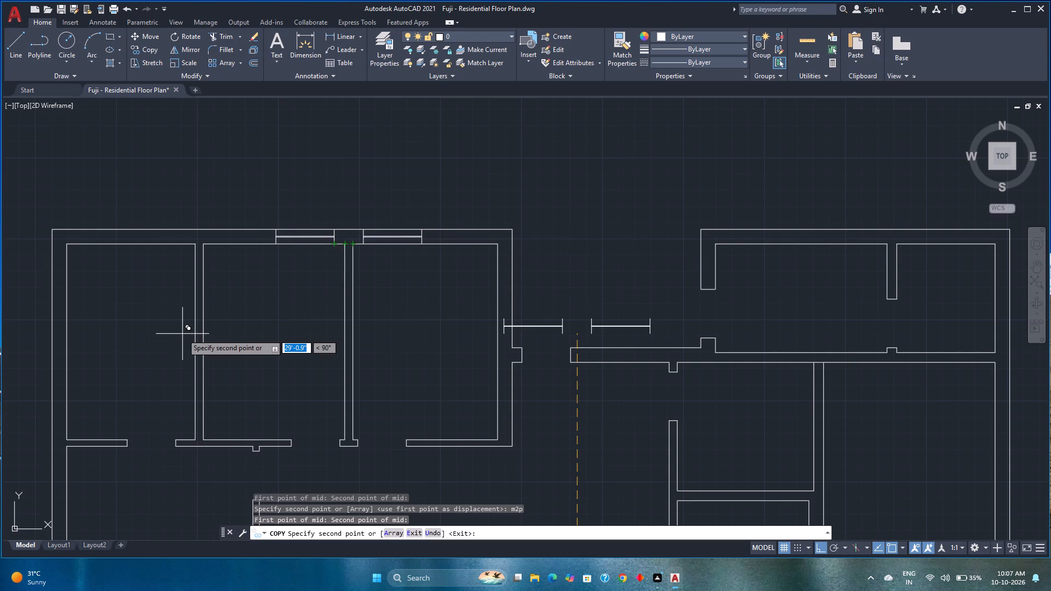
scroll(182, 334, down, 1)
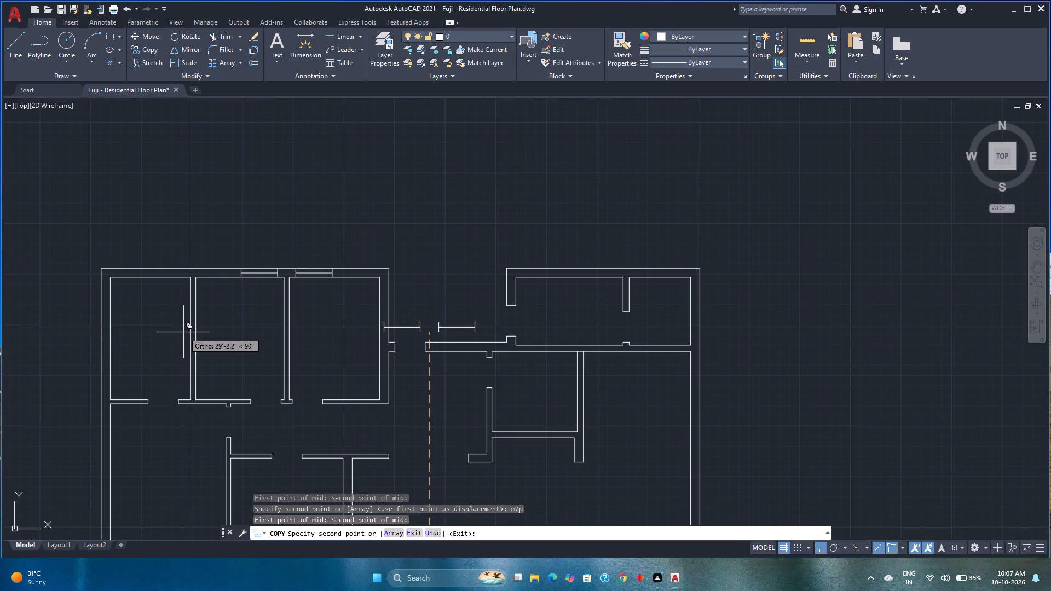
key(Escape)
Check the width of the left window in the top wall's copied pair with the Dimension tool.
scroll(200, 328, down, 1)
middle_drag(200, 328, 273, 332)
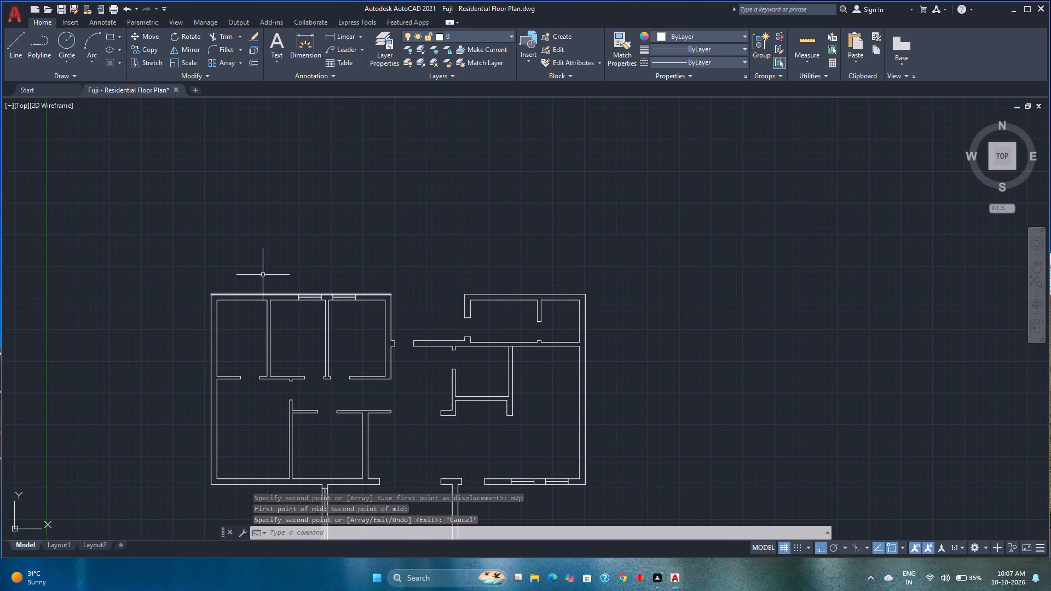
scroll(256, 292, up, 3)
middle_drag(257, 306, 309, 327)
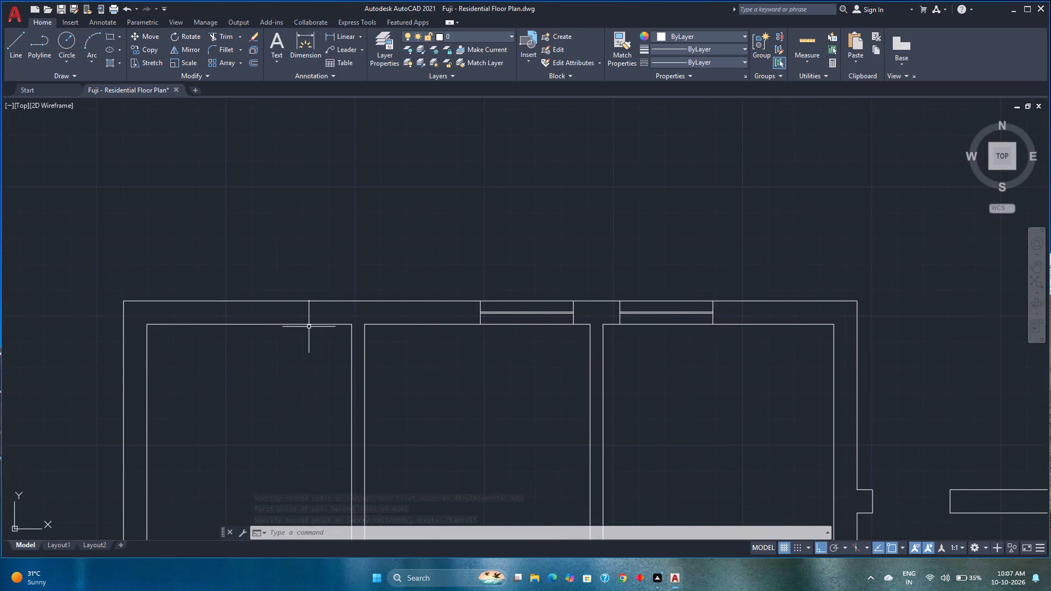
scroll(306, 323, down, 2)
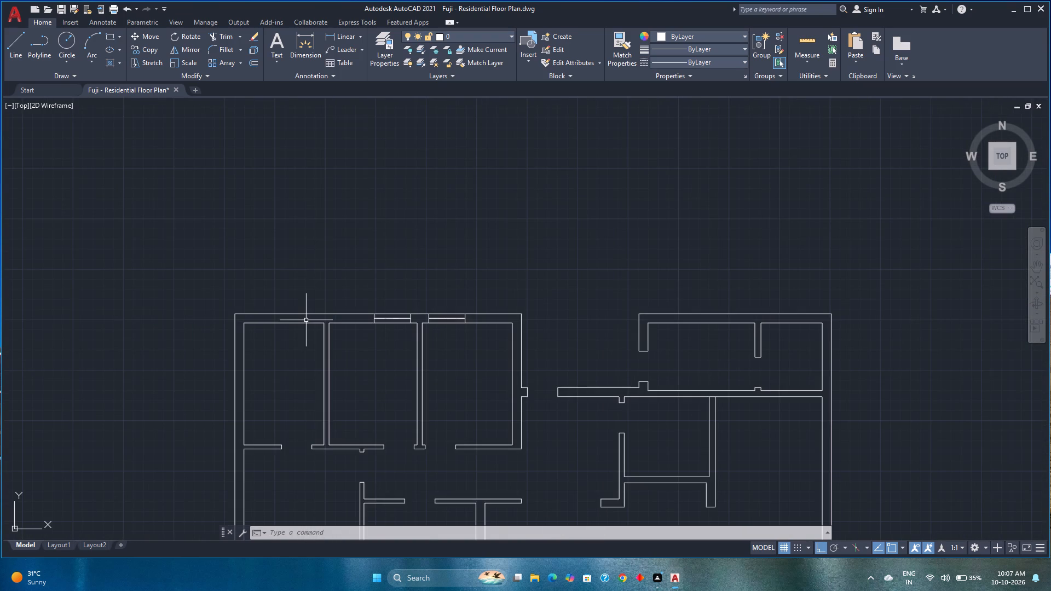
scroll(302, 318, down, 2)
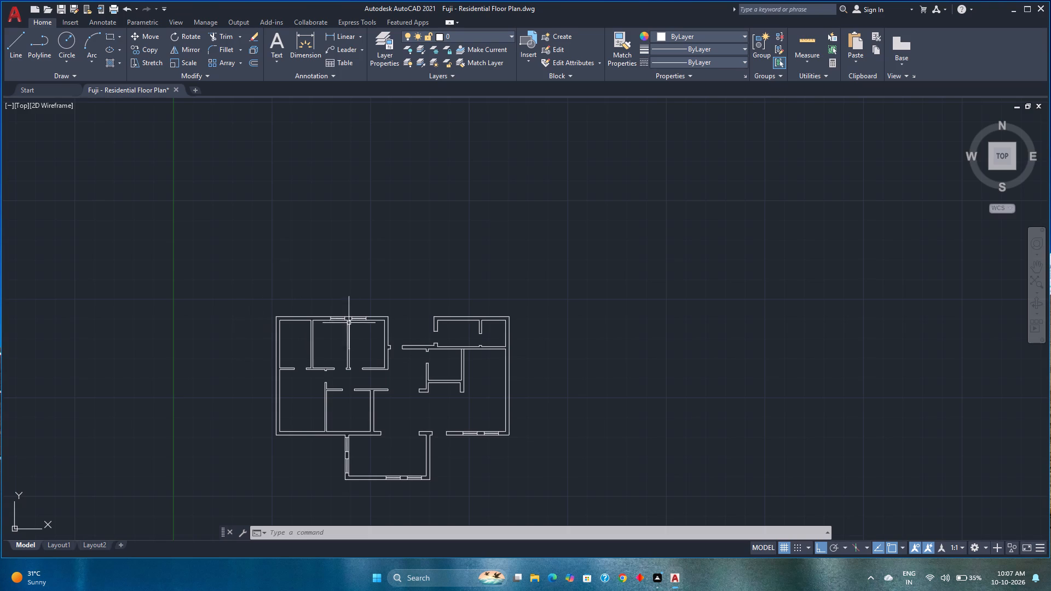
scroll(344, 326, up, 7)
middle_drag(313, 310, 339, 366)
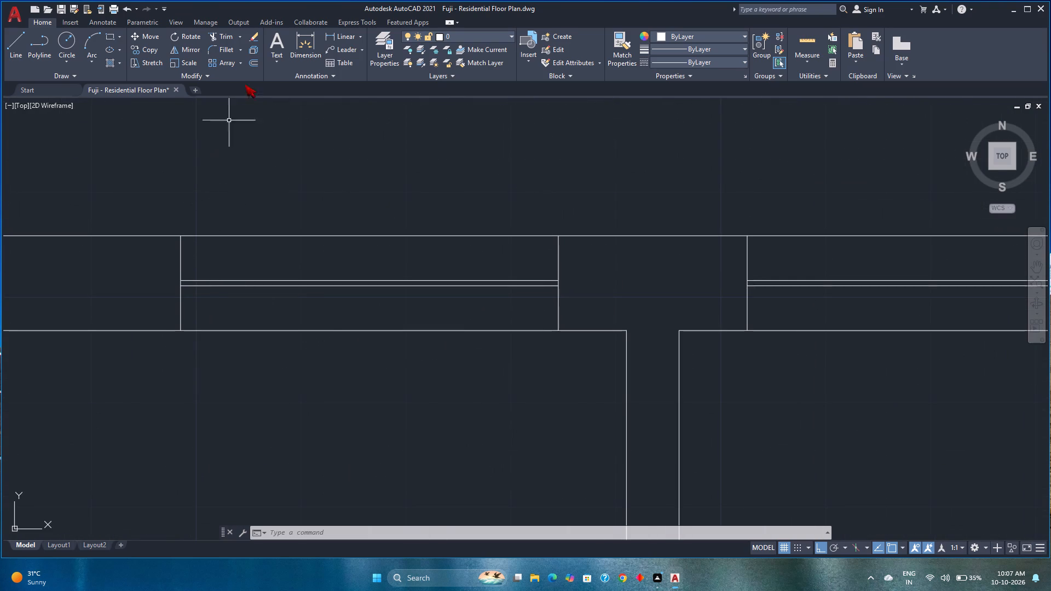
click(308, 56)
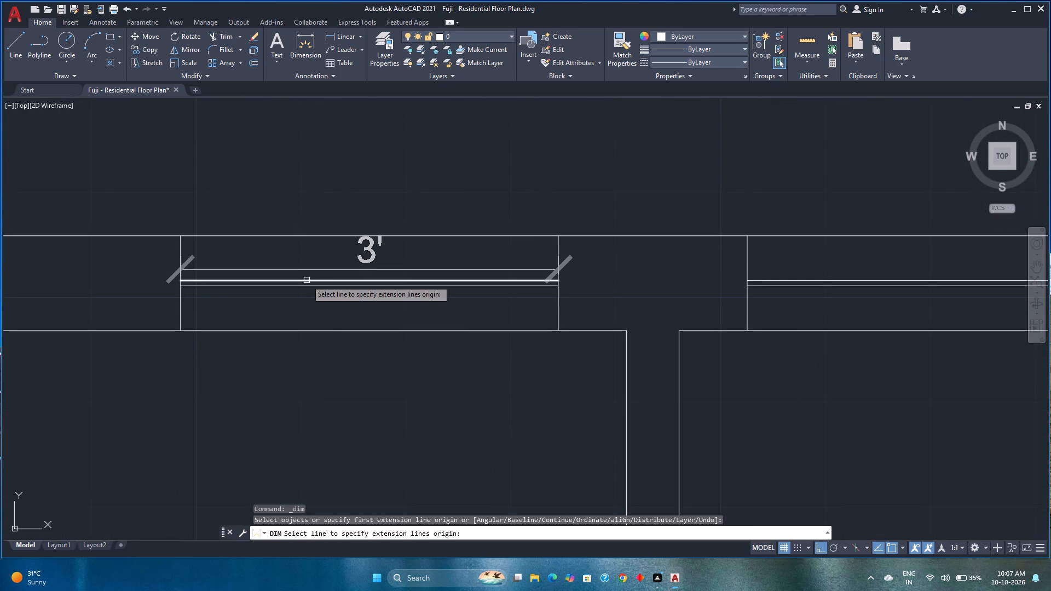
key(Escape)
Draw a line across the top exterior wall's thickness, extending the left face of the partition between the first and second rooms.
scroll(298, 277, down, 2)
middle_drag(298, 277, 429, 281)
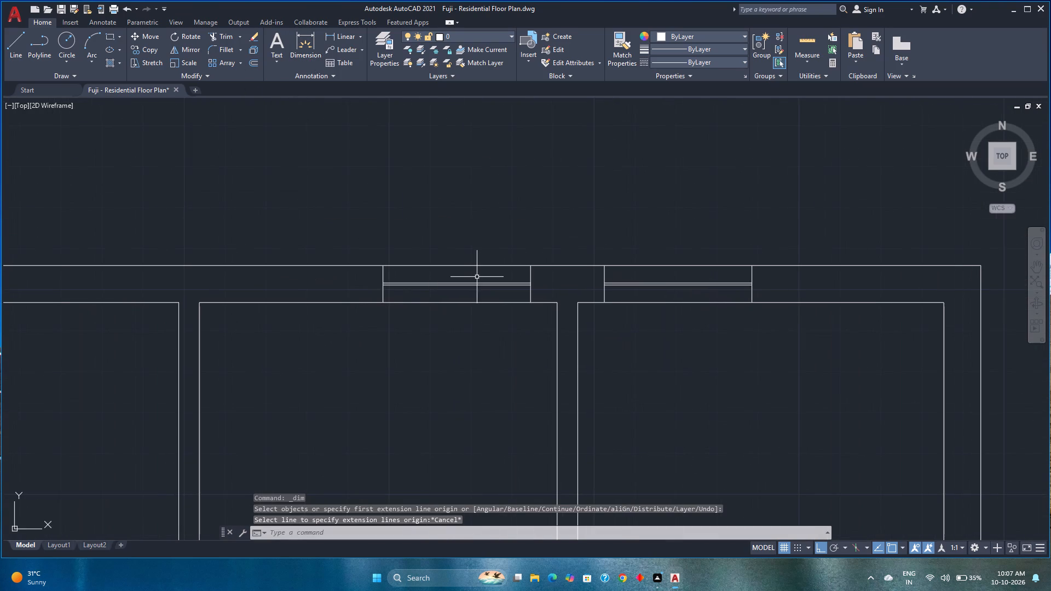
middle_drag(249, 287, 547, 283)
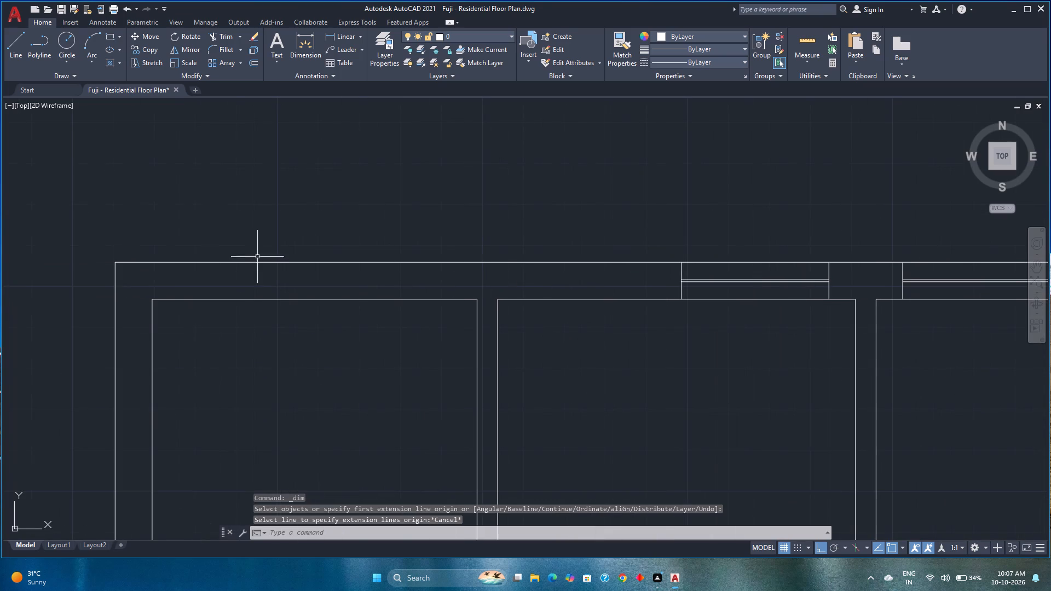
click(10, 52)
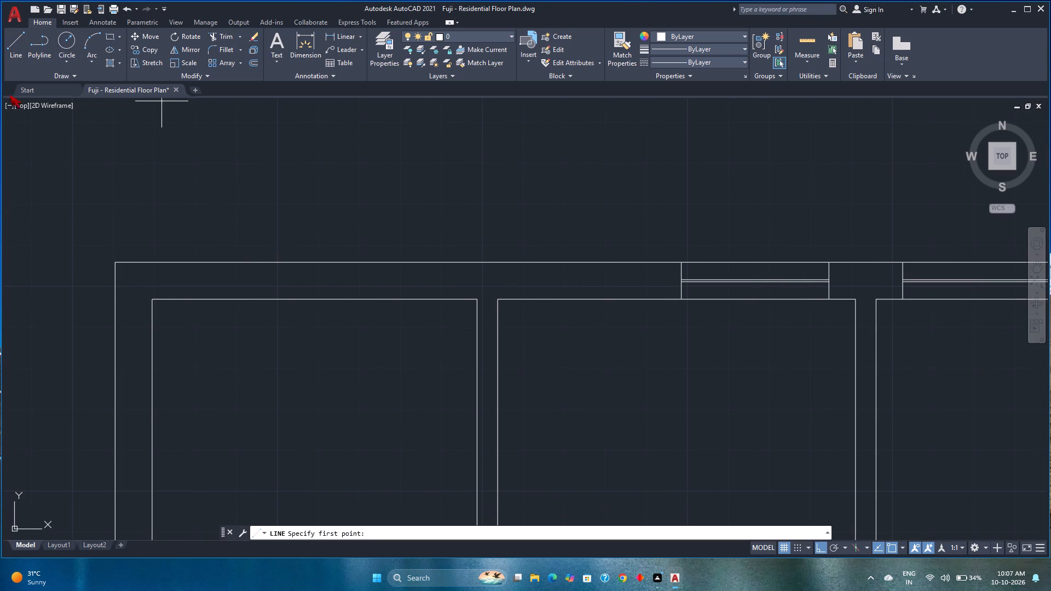
click(478, 298)
click(475, 262)
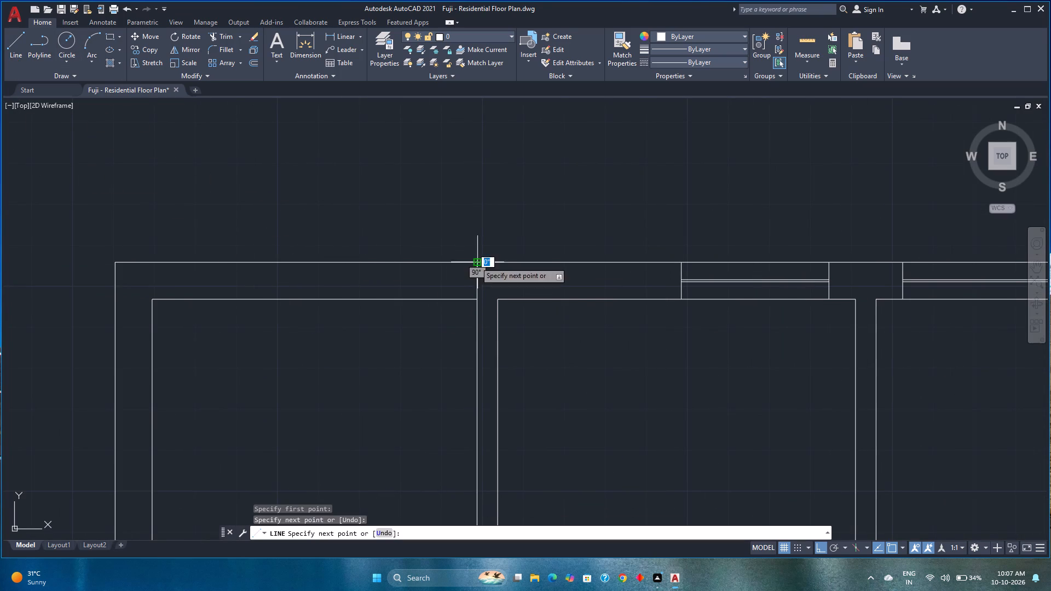
key(Escape)
Move the new line across the top wall's thickness 3" left, away from the partition between the first and second rooms.
click(481, 280)
click(464, 279)
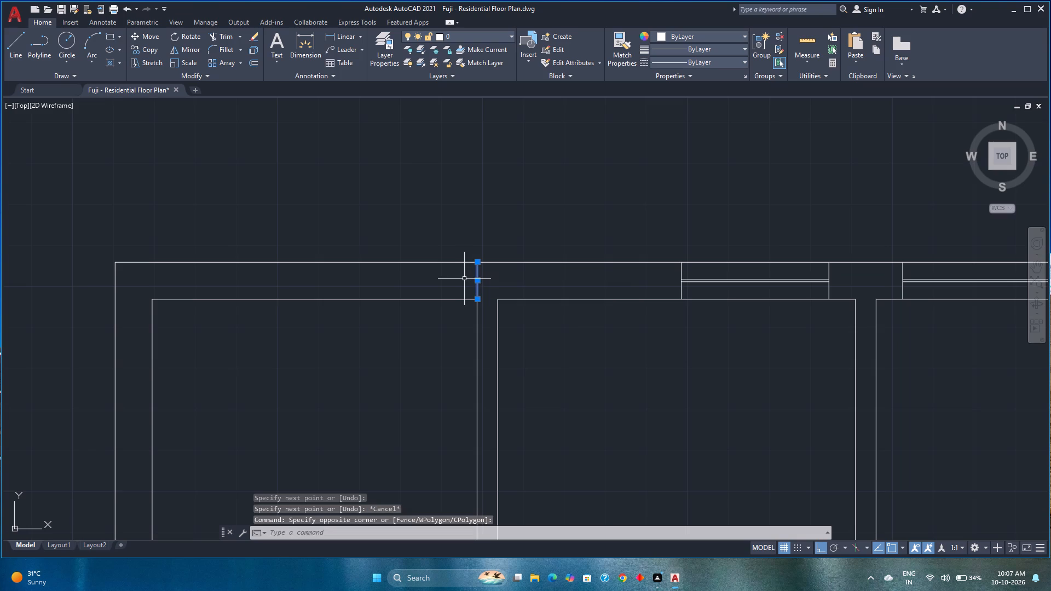
key(m)
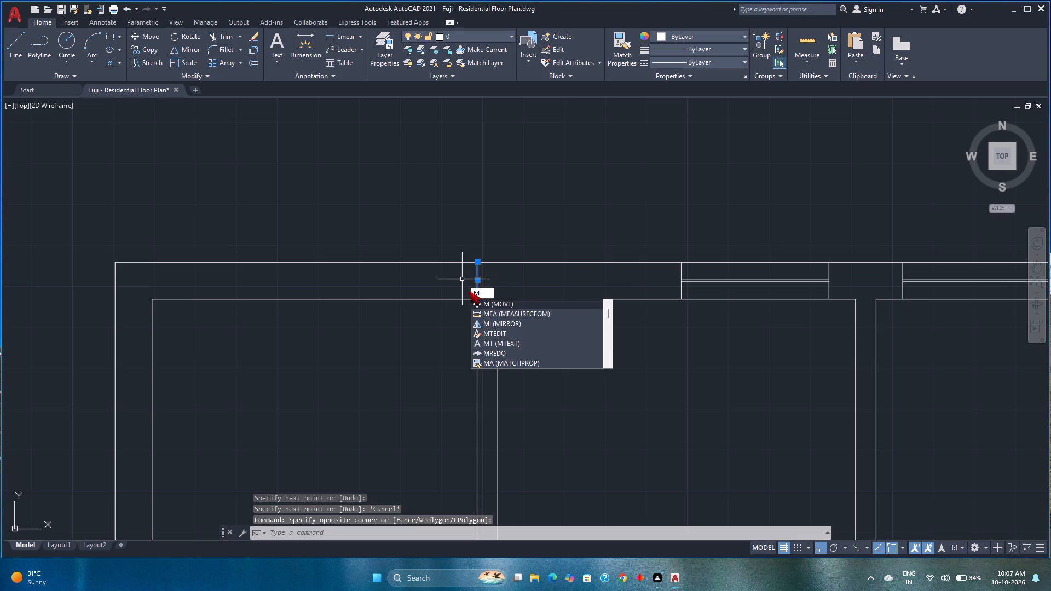
key(Return)
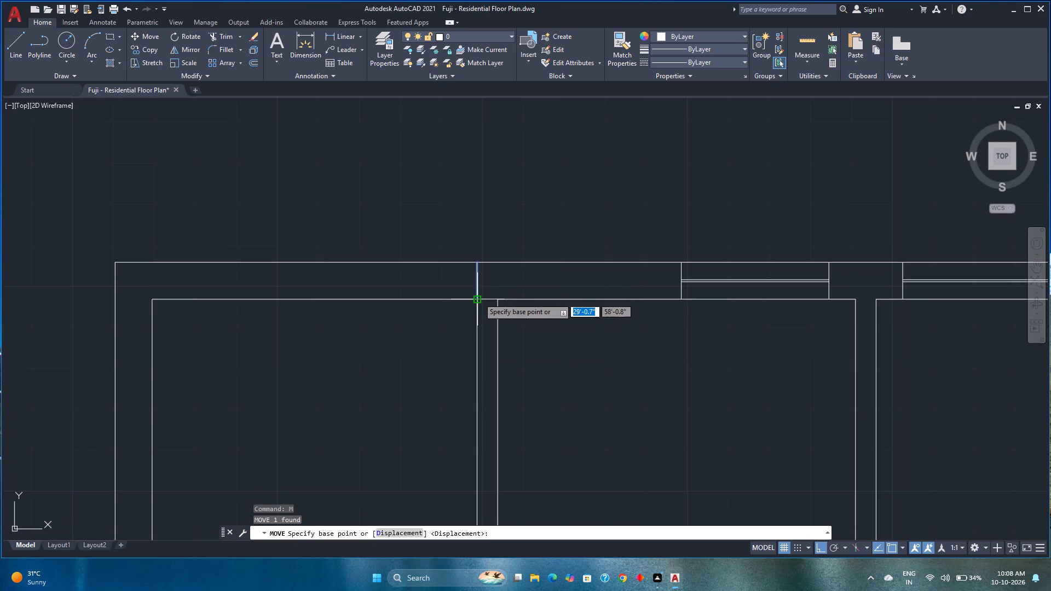
click(478, 298)
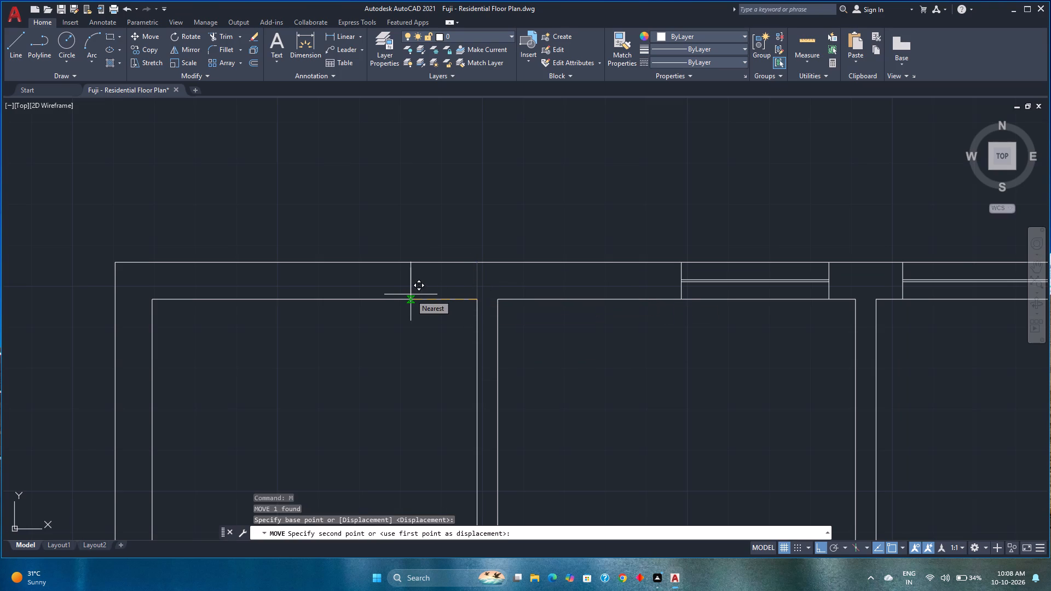
key(3)
key(Return)
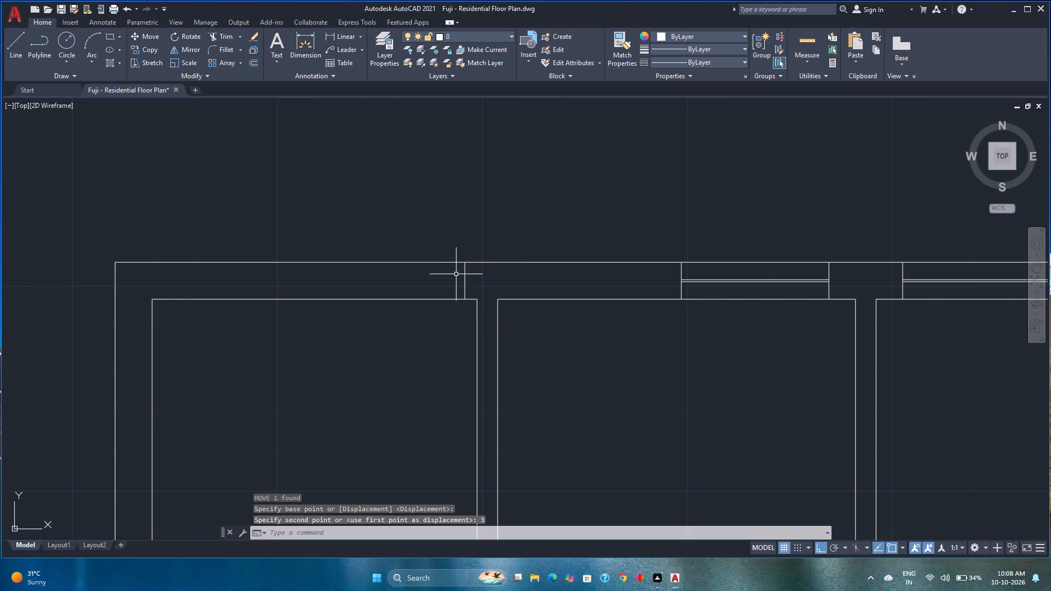
Move the same wall-thickness line a further 3" left along the first room's top wall.
scroll(456, 276, up, 2)
click(477, 276)
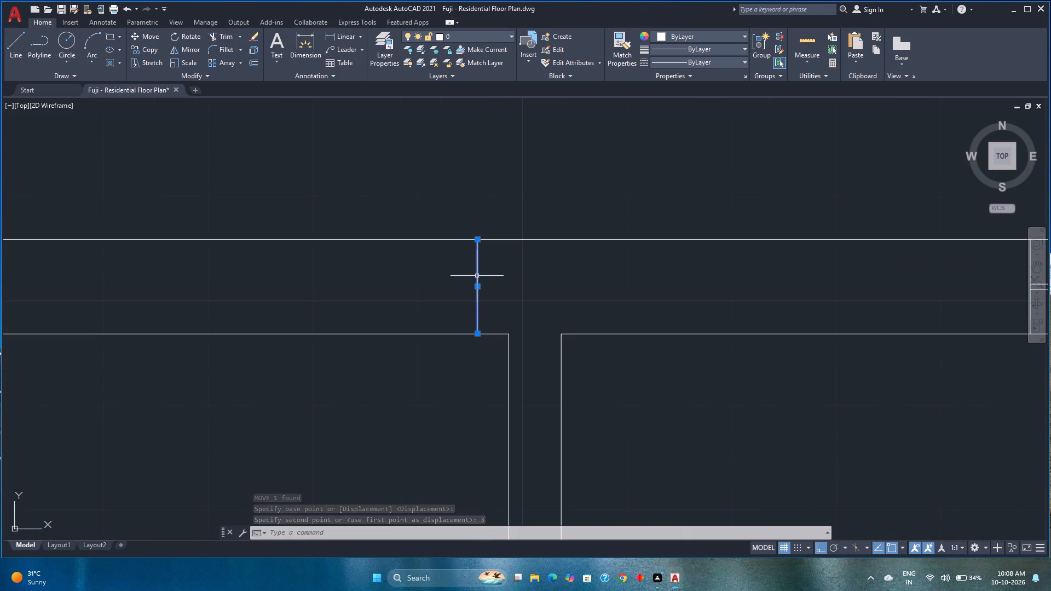
key(m)
key(Return)
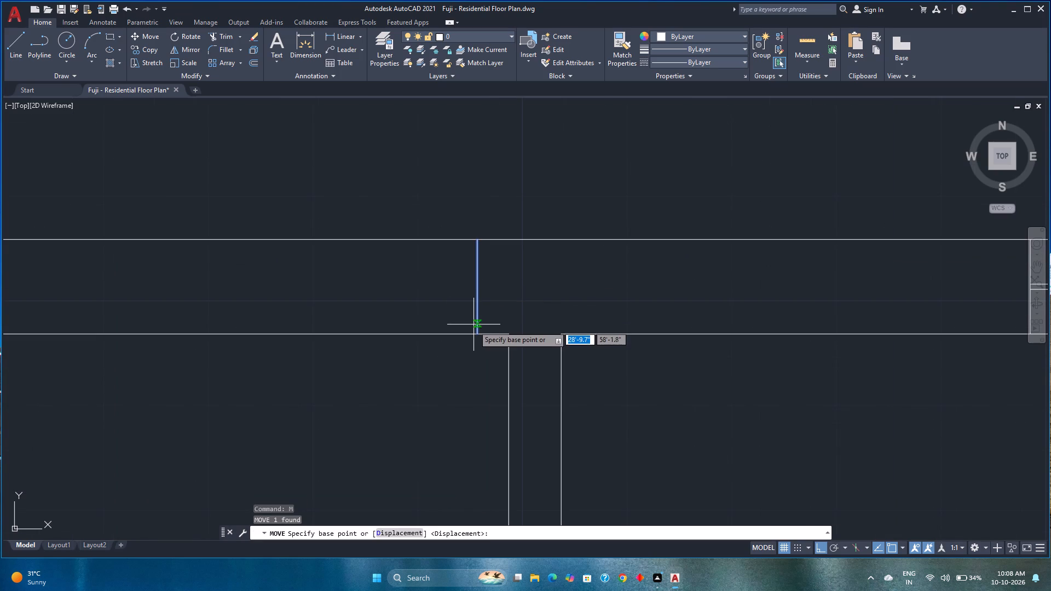
click(477, 331)
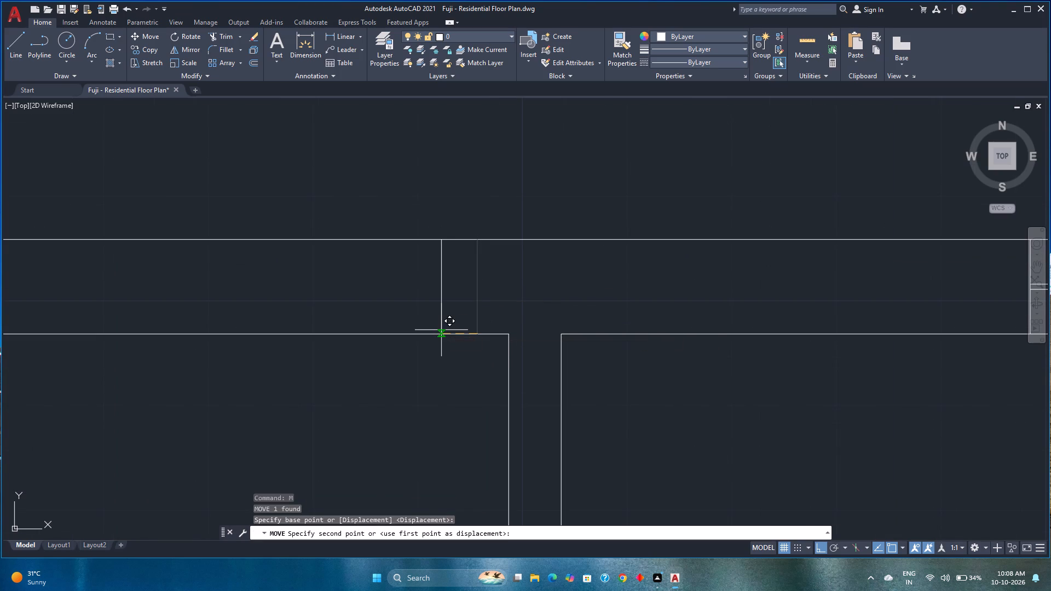
key(3)
key(Return)
scroll(344, 317, down, 3)
middle_drag(344, 317, 359, 325)
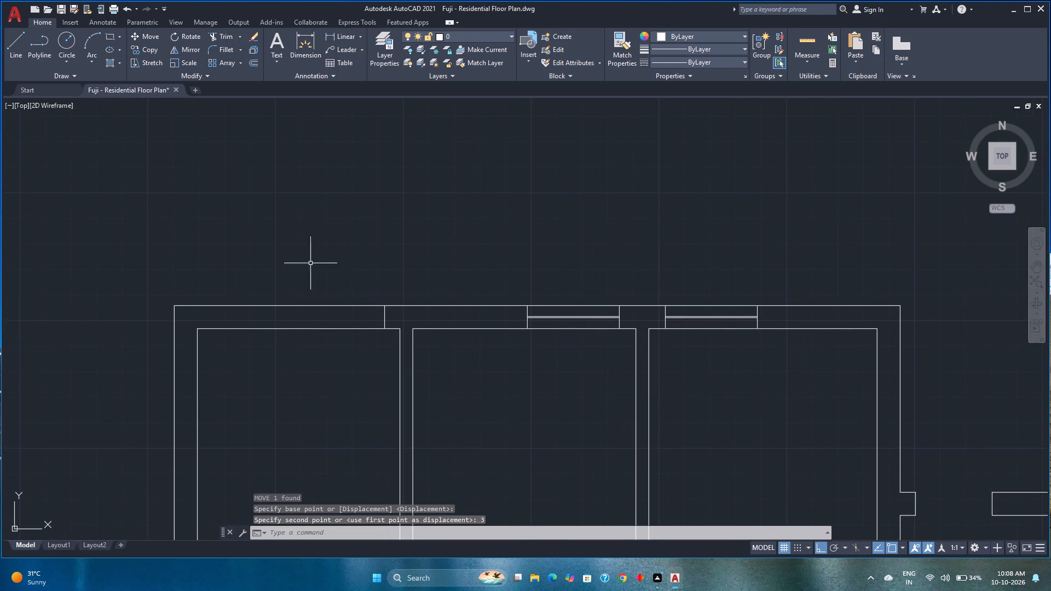
Offset the wall-thickness line 3' left within the top wall to form the window's opposite jamb.
click(251, 62)
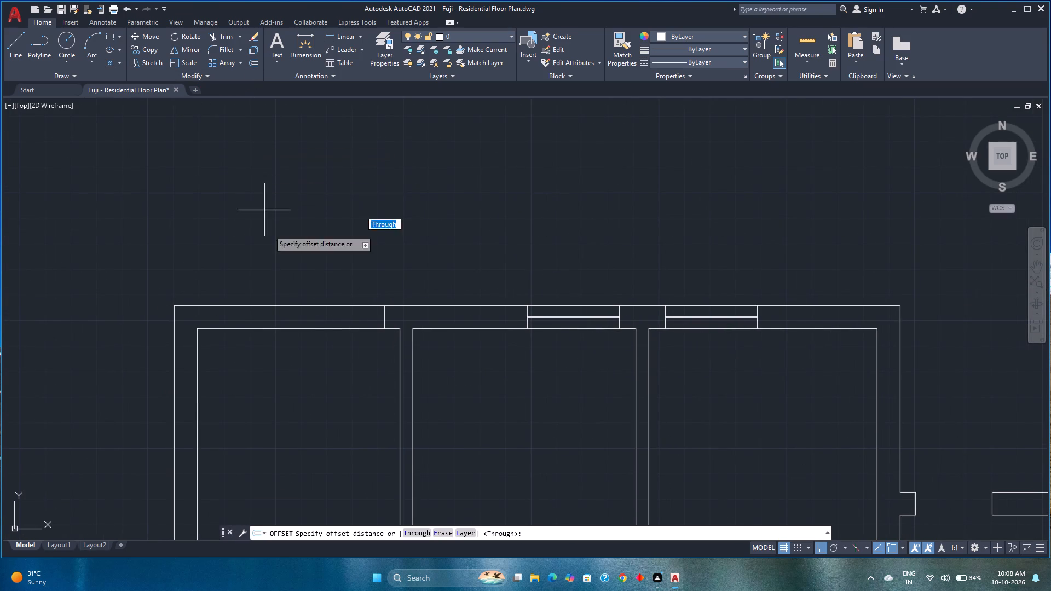
key(3)
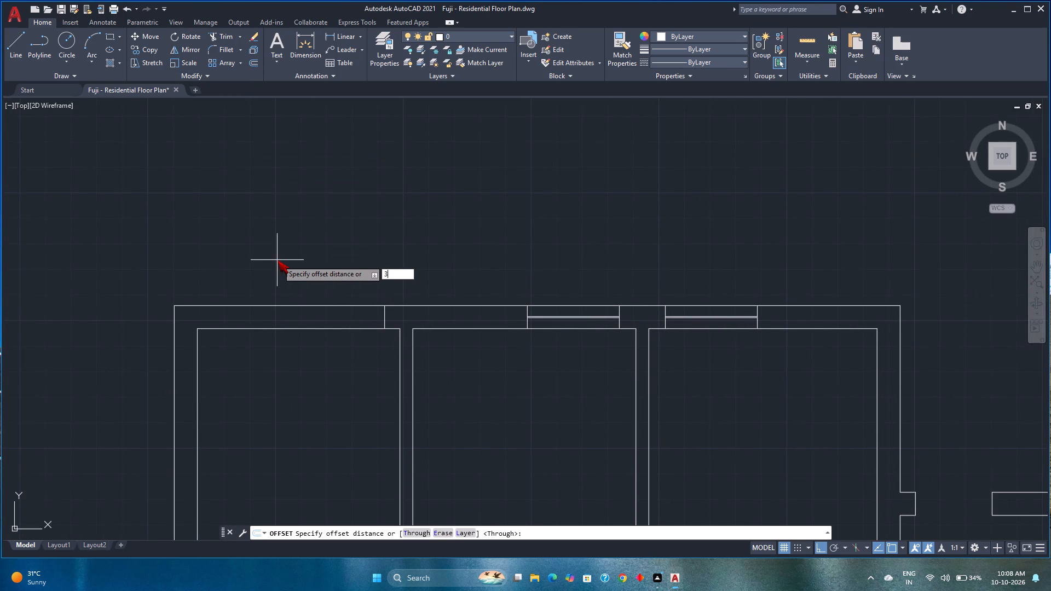
key(apostrophe)
key(Return)
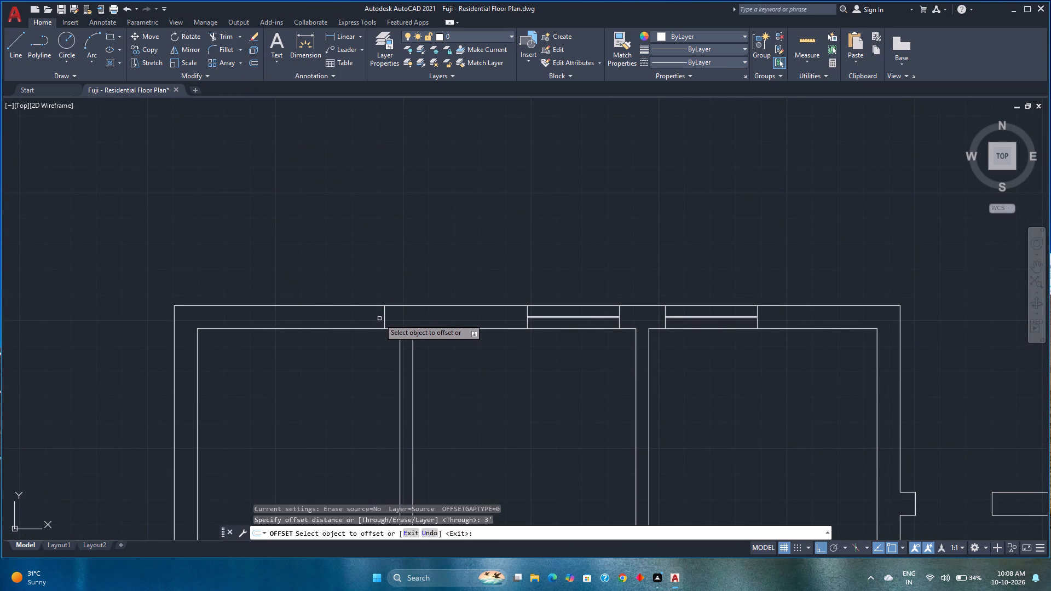
click(385, 317)
click(250, 317)
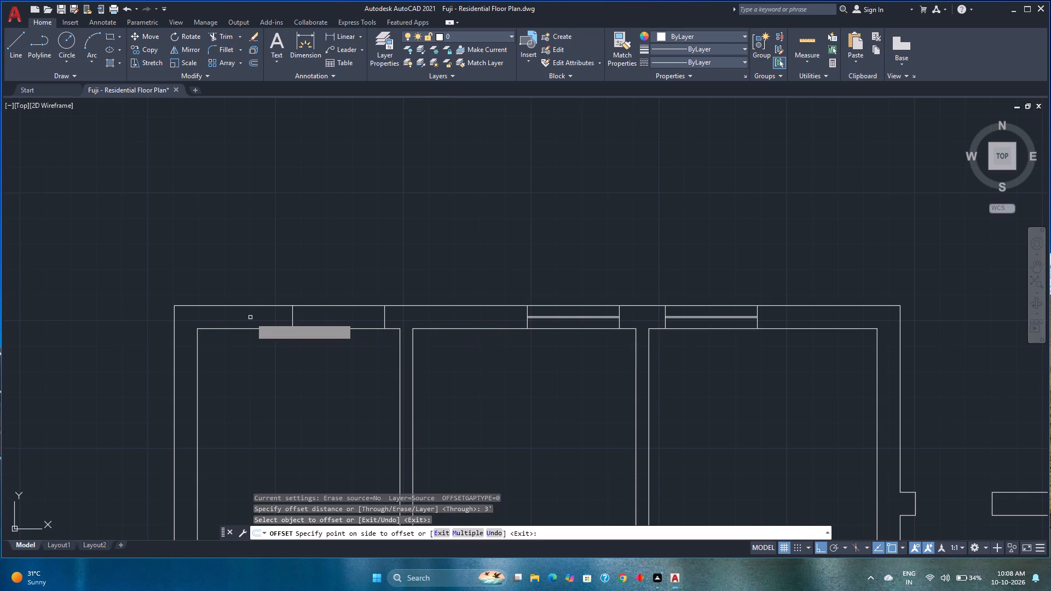
key(Escape)
Draw a horizontal line between the midpoints of the two jambs in the first room's top wall.
key(l)
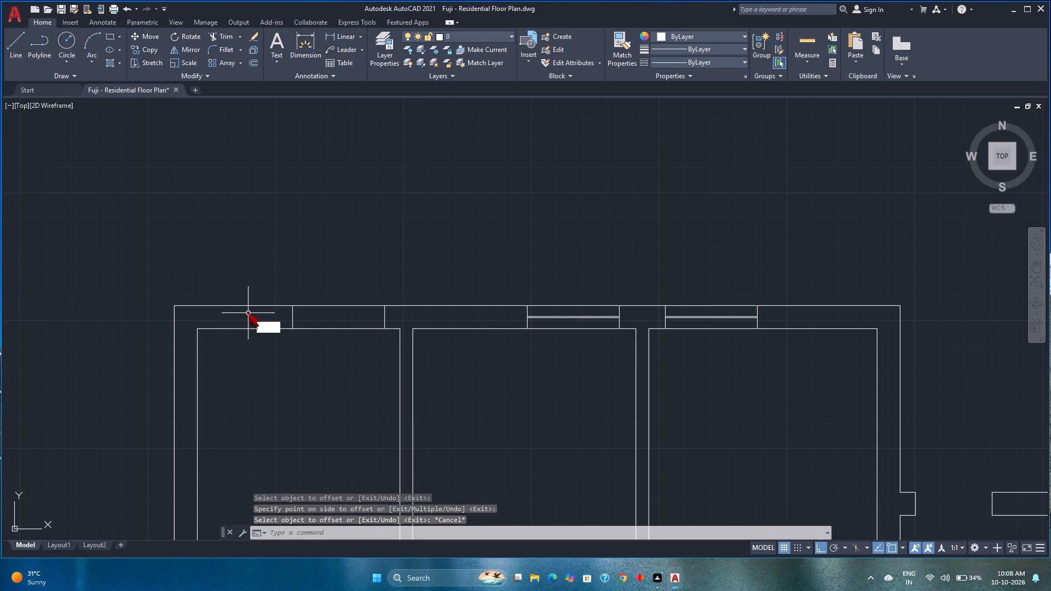
key(Return)
scroll(310, 317, up, 3)
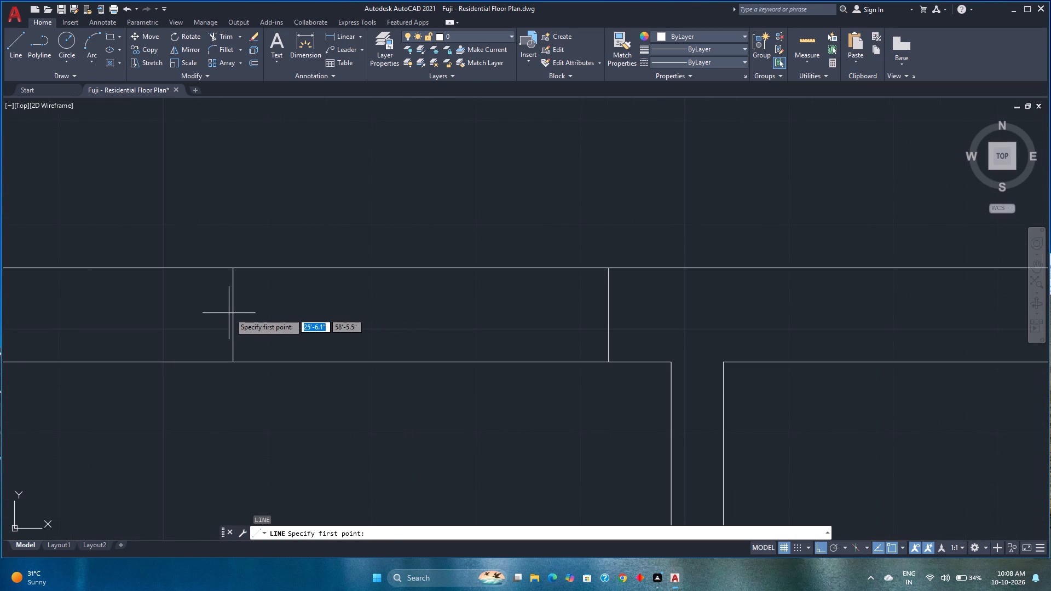
click(230, 314)
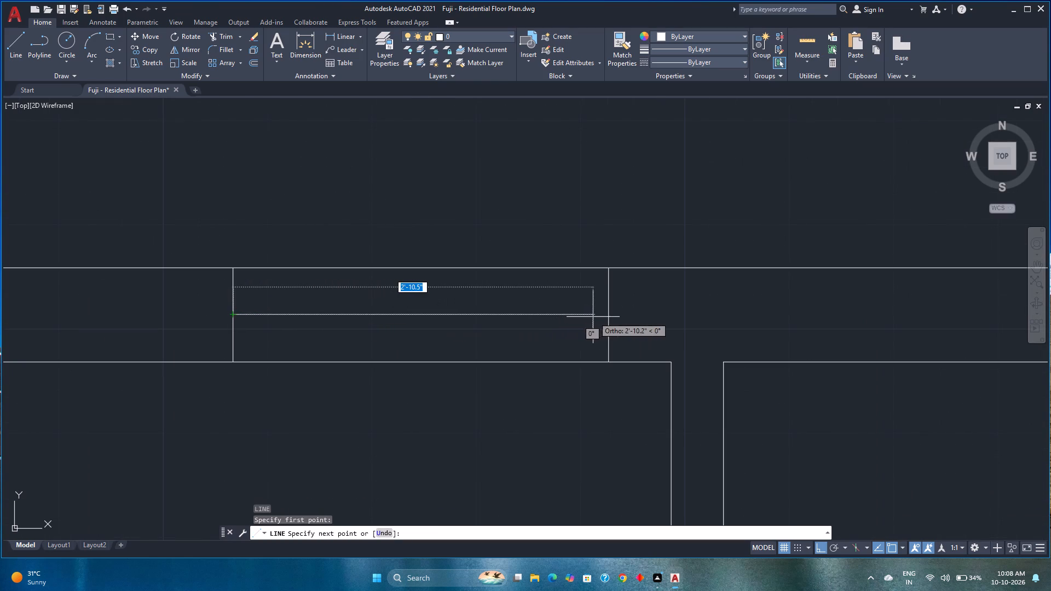
click(606, 316)
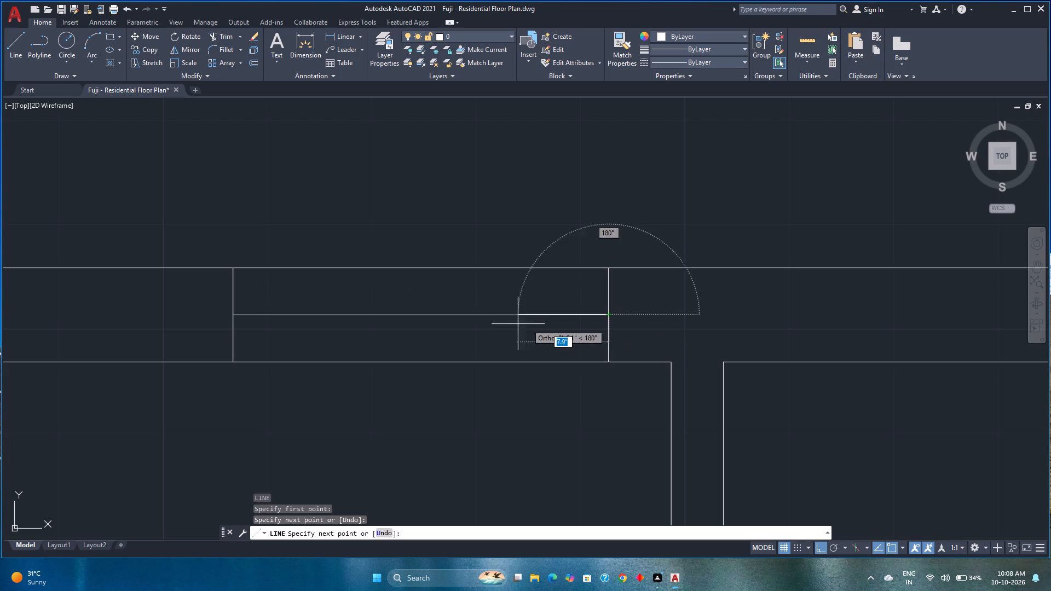
key(Escape)
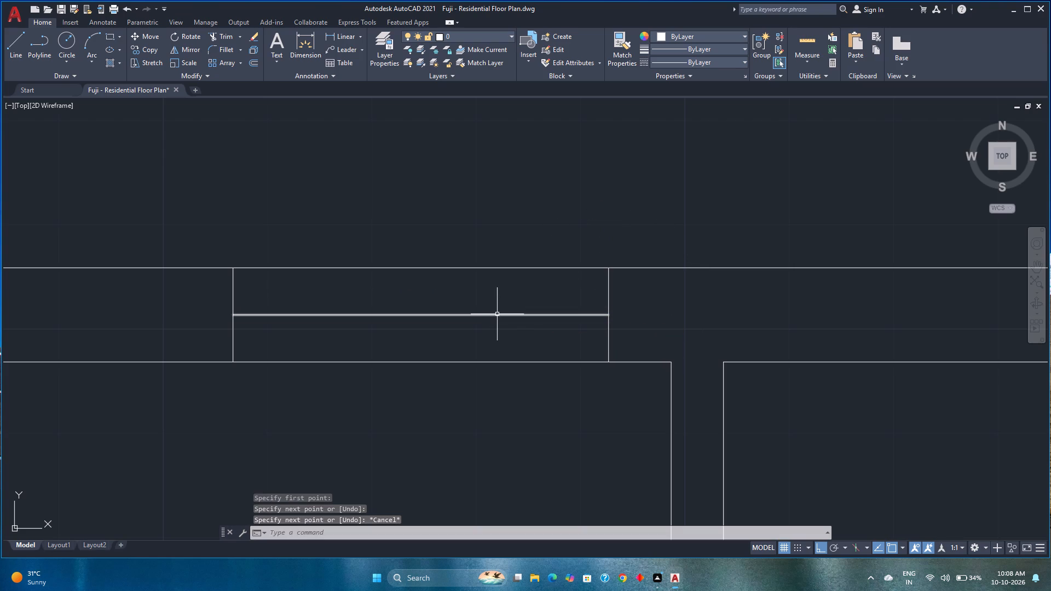
Move the window's horizontal centre line up by 0.25".
click(497, 315)
key(m)
key(Return)
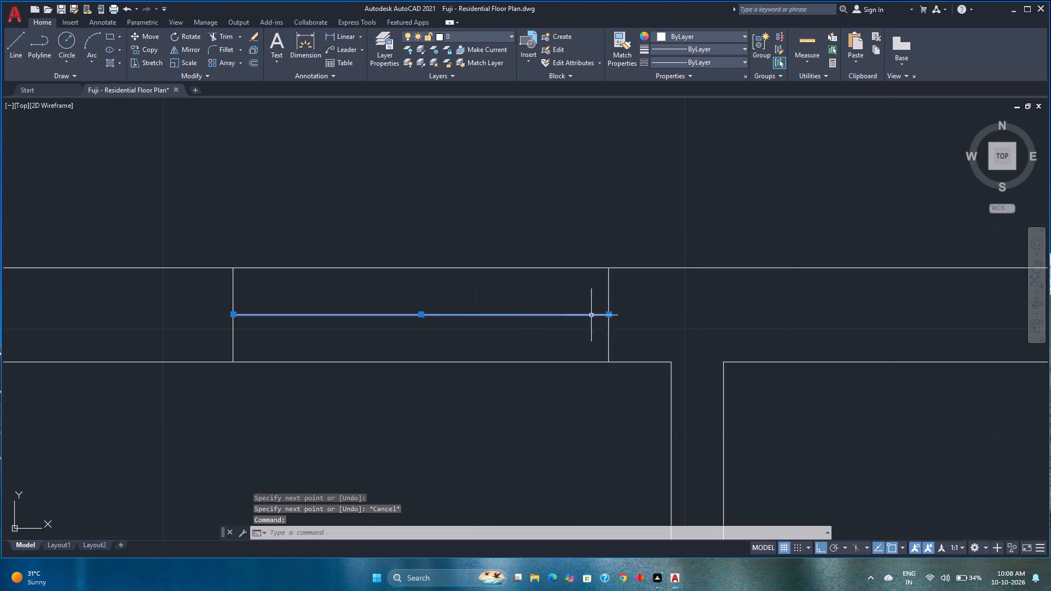
scroll(610, 320, up, 3)
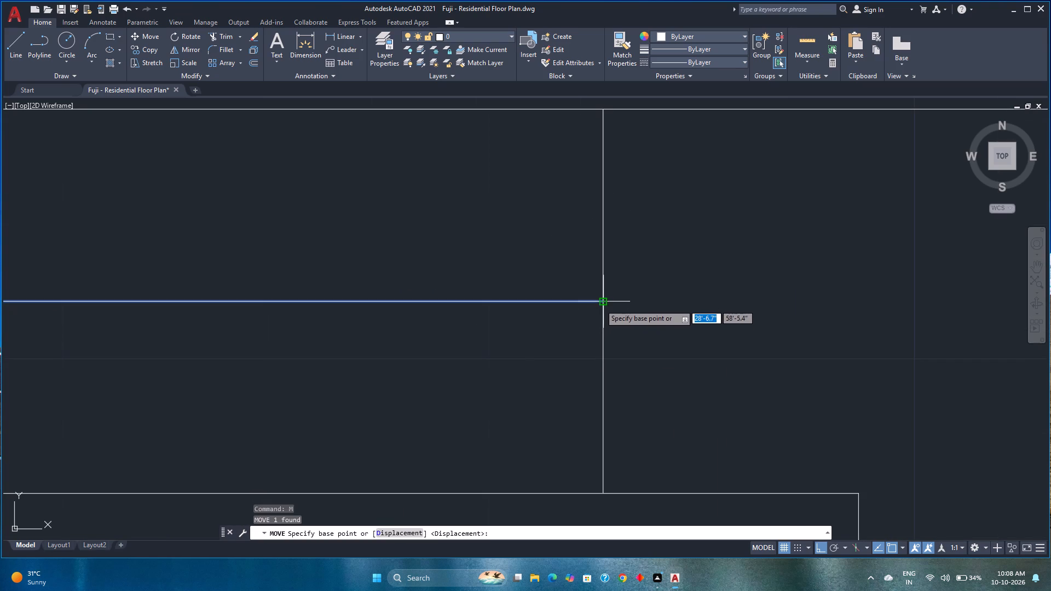
click(600, 304)
text(0.25)
key(Return)
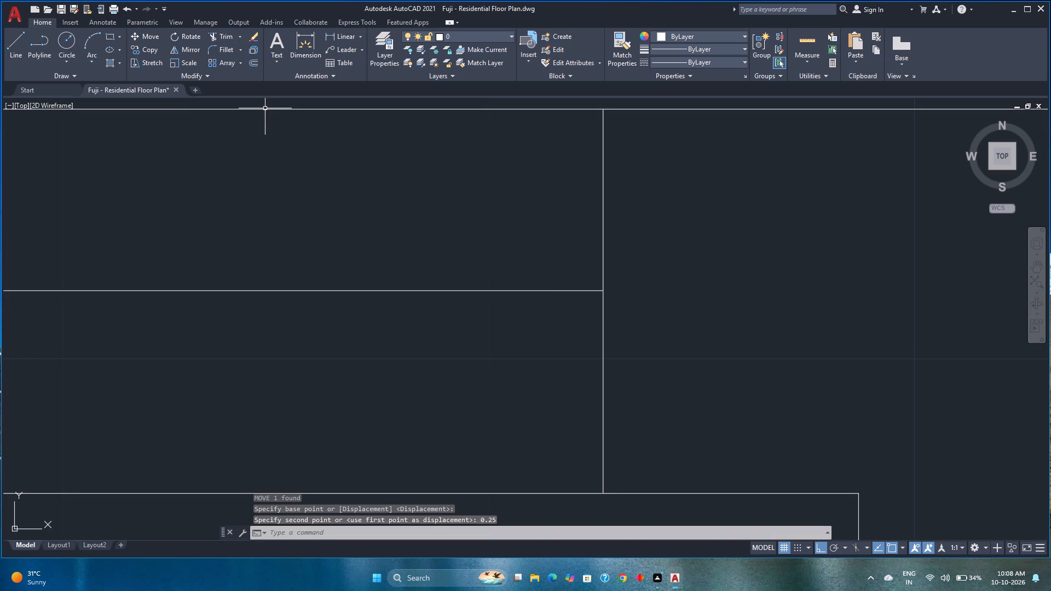
Offset the window's horizontal line 0.5" downward to make the second glazing line.
click(257, 63)
key(0)
key(period)
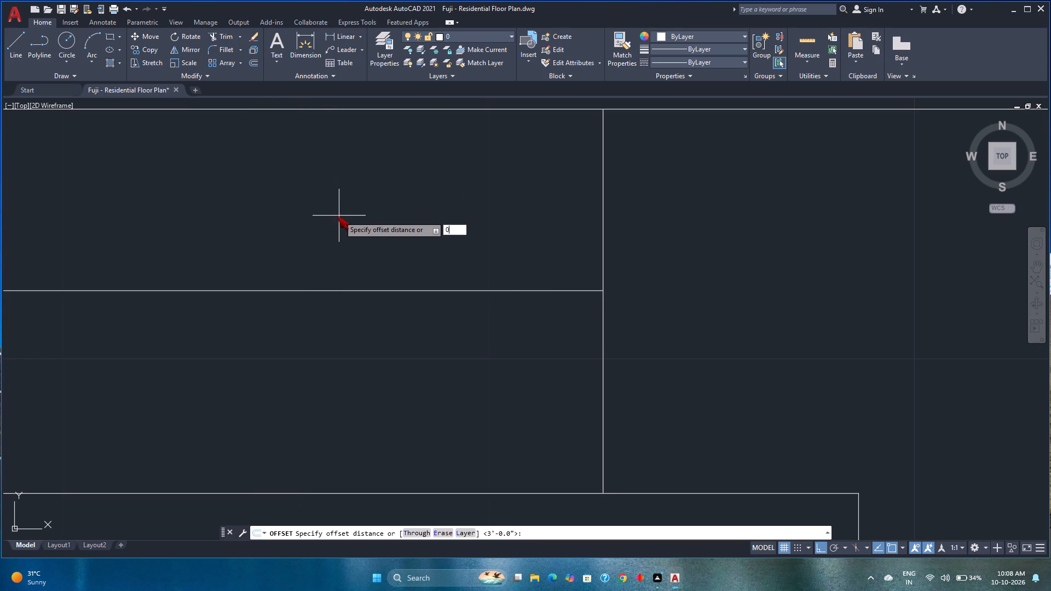
key(5)
key(Return)
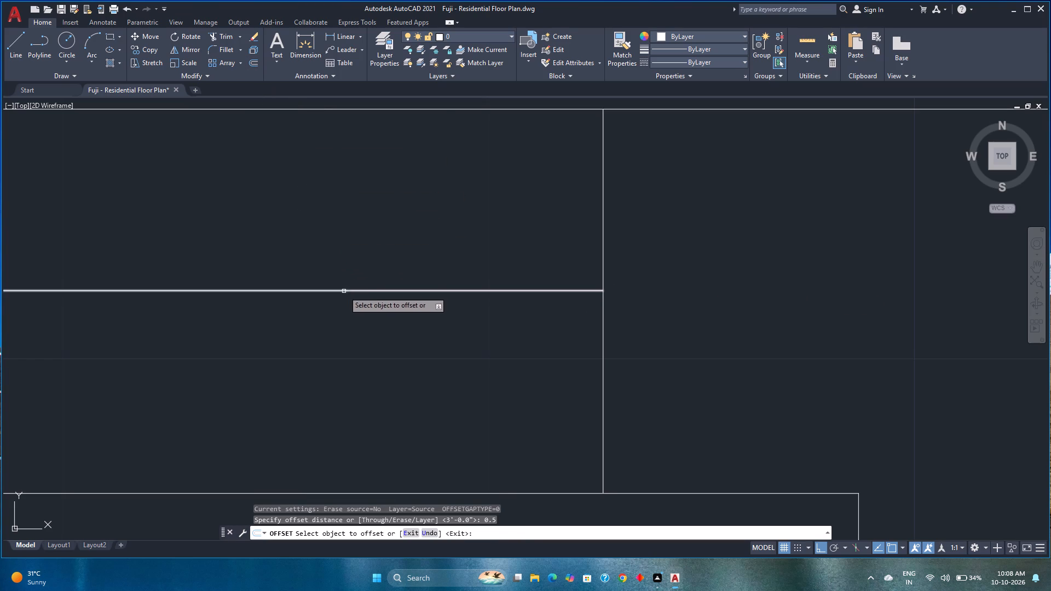
click(344, 291)
click(342, 333)
scroll(340, 331, down, 4)
key(space)
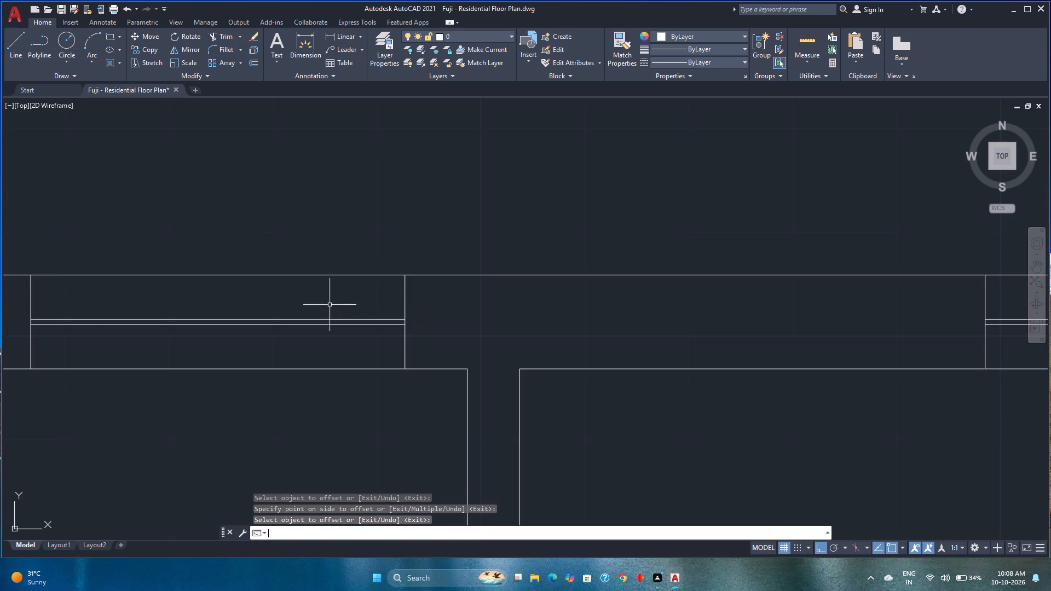
Group the two jamb lines and two glazing lines of the first room's top-wall window.
scroll(330, 305, down, 2)
middle_drag(330, 305, 368, 300)
click(377, 313)
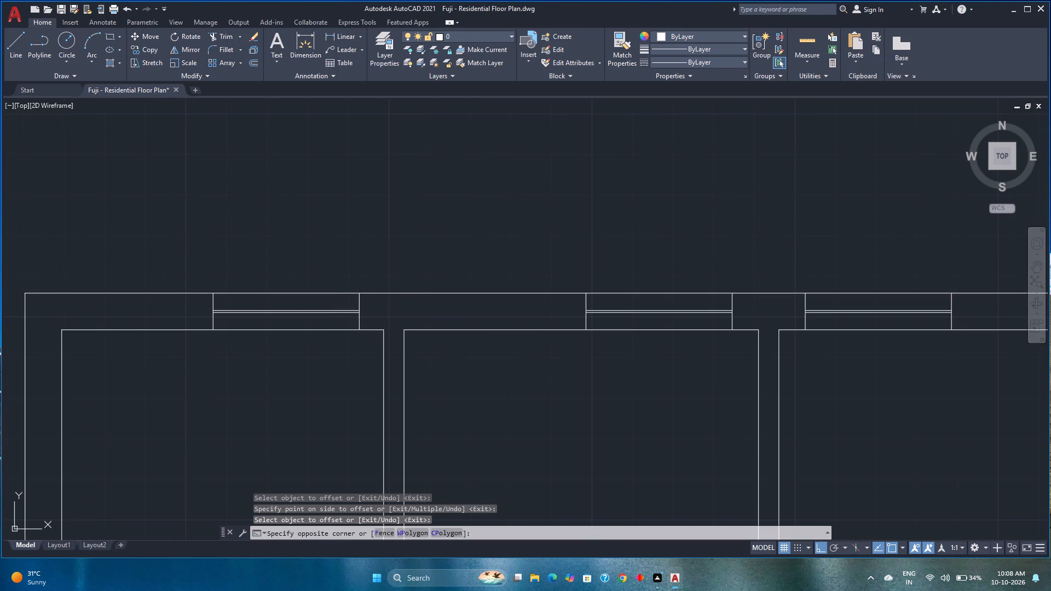
click(202, 302)
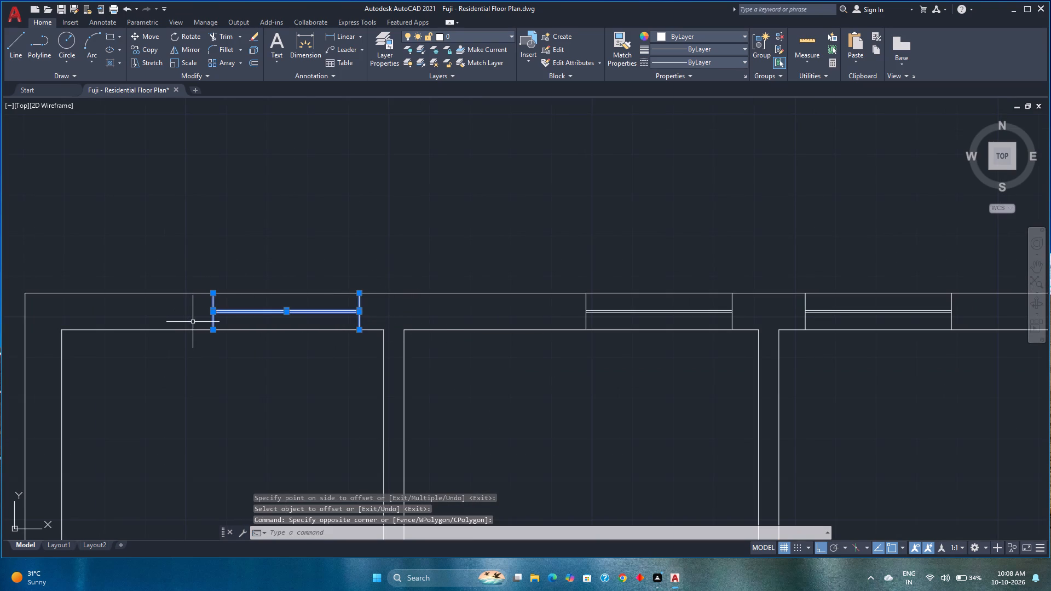
key(g)
key(Return)
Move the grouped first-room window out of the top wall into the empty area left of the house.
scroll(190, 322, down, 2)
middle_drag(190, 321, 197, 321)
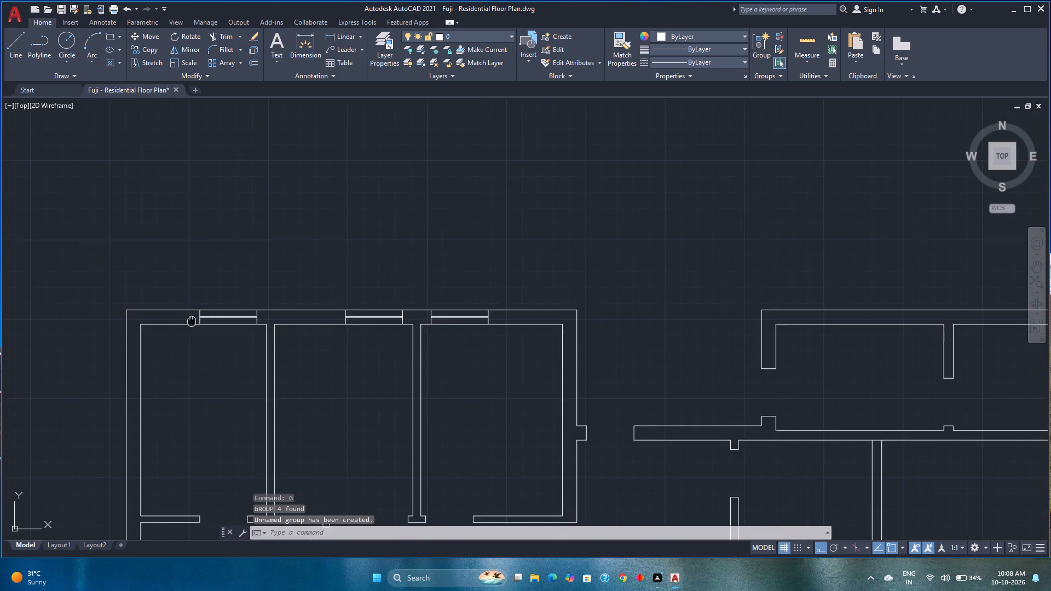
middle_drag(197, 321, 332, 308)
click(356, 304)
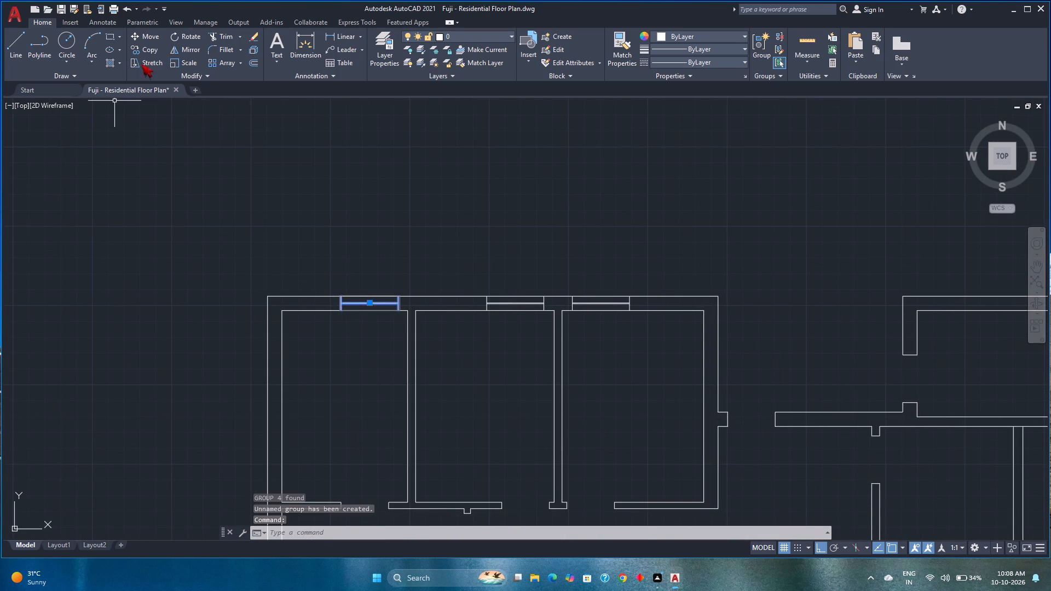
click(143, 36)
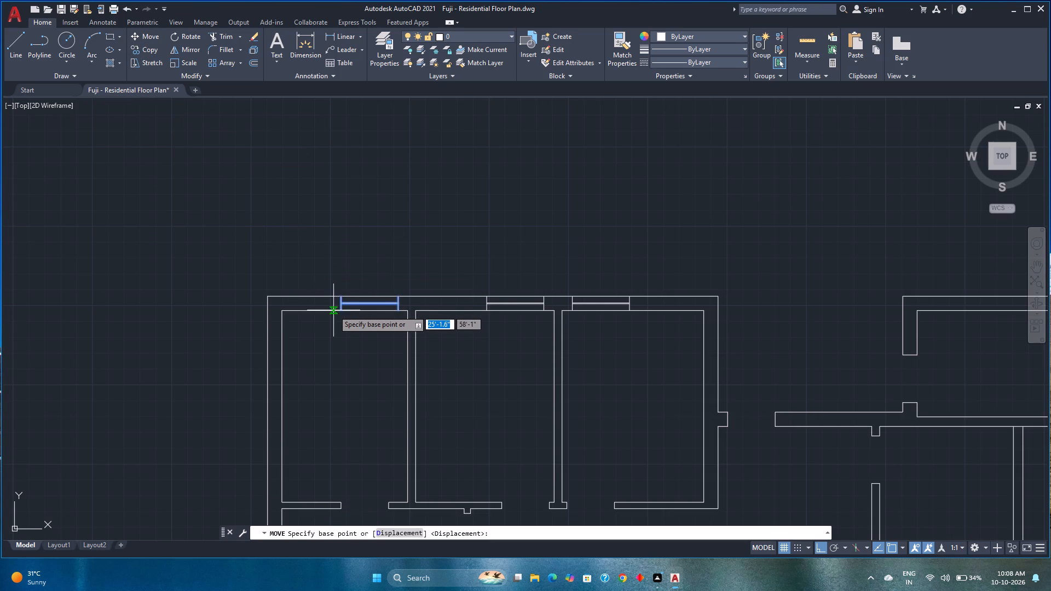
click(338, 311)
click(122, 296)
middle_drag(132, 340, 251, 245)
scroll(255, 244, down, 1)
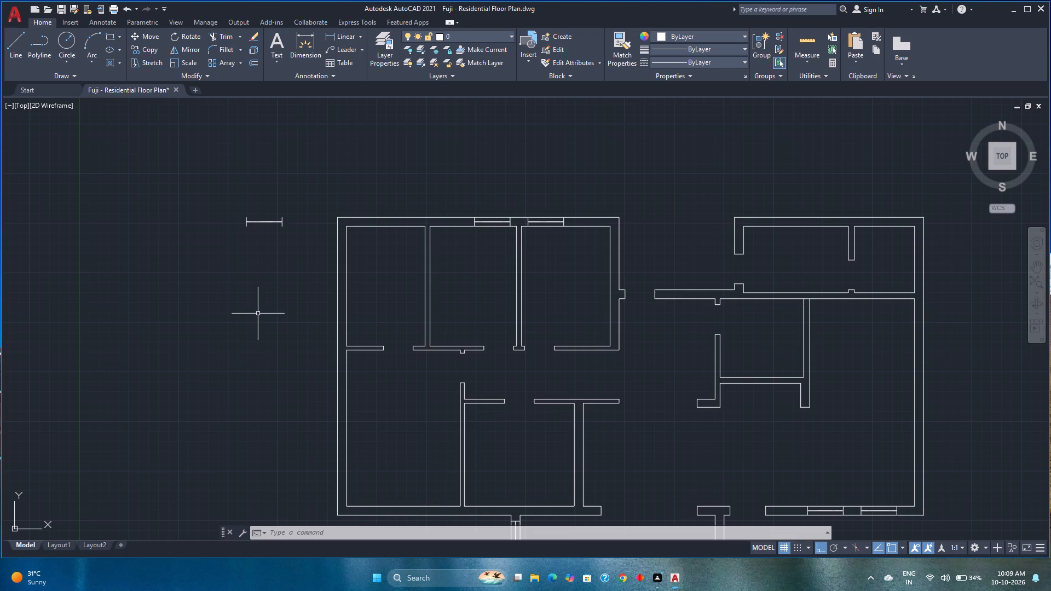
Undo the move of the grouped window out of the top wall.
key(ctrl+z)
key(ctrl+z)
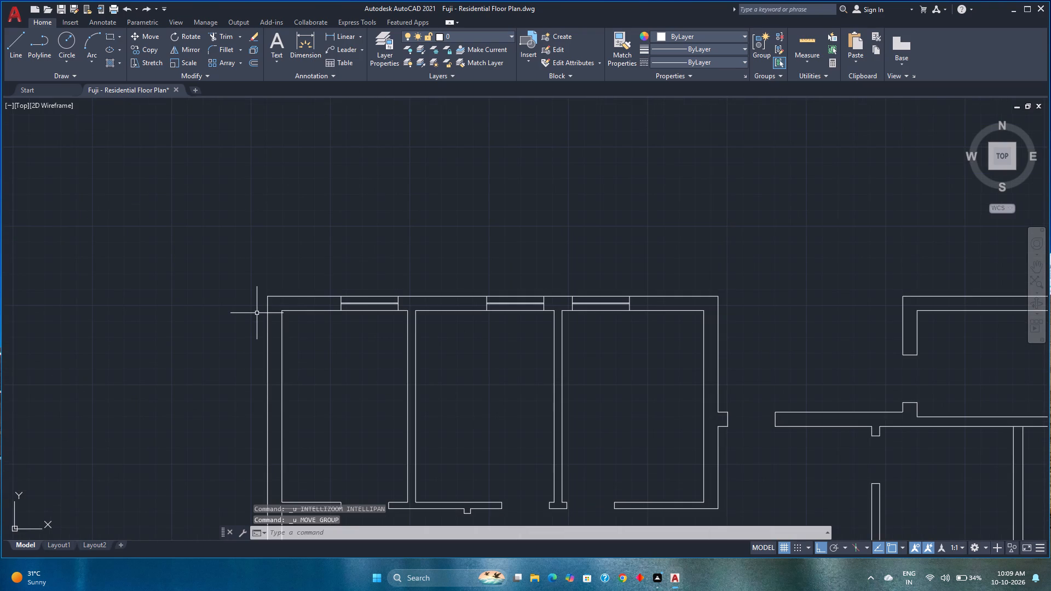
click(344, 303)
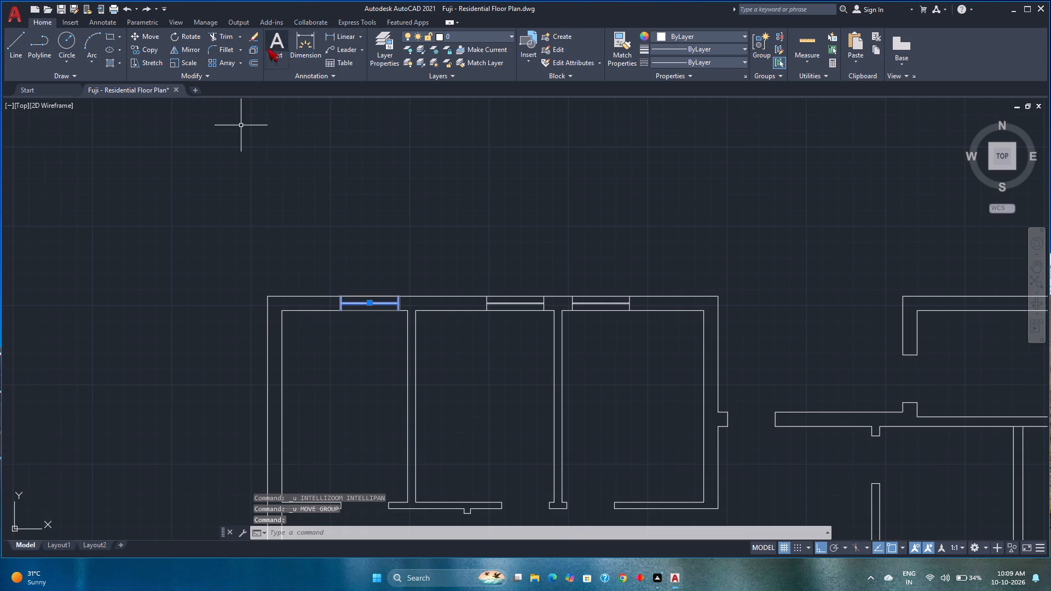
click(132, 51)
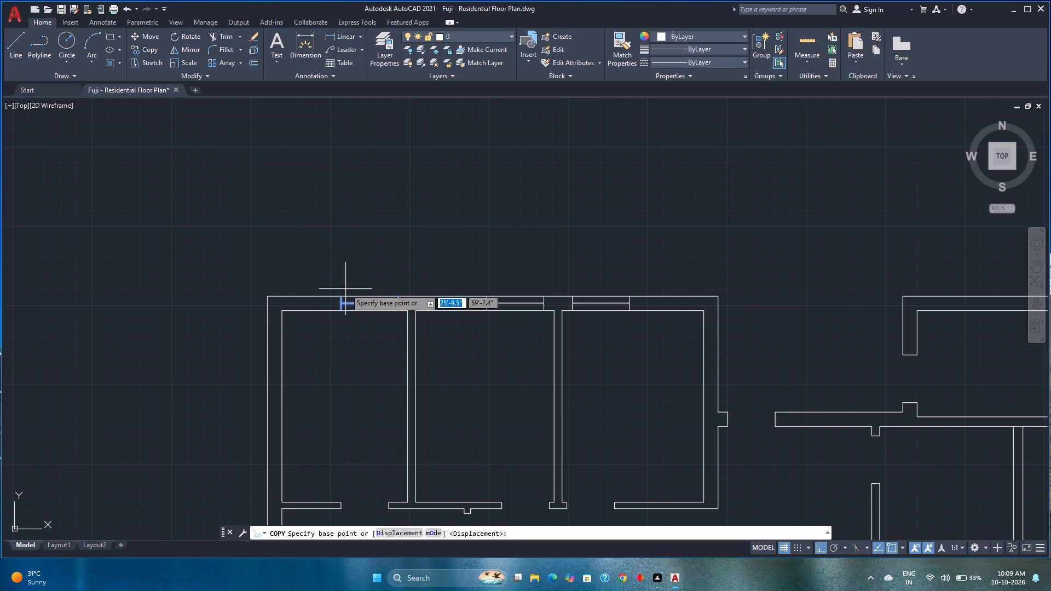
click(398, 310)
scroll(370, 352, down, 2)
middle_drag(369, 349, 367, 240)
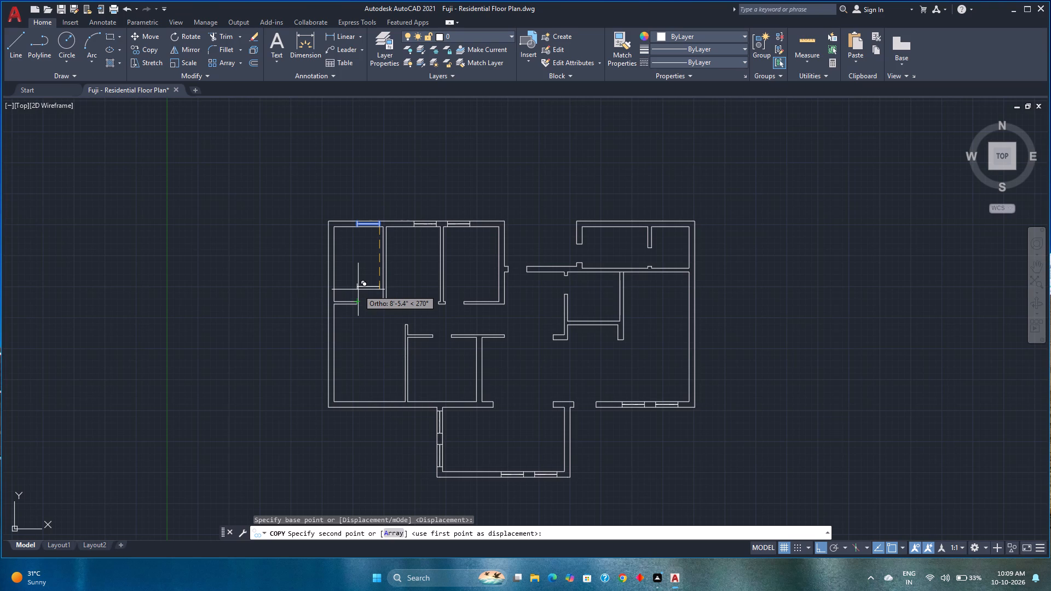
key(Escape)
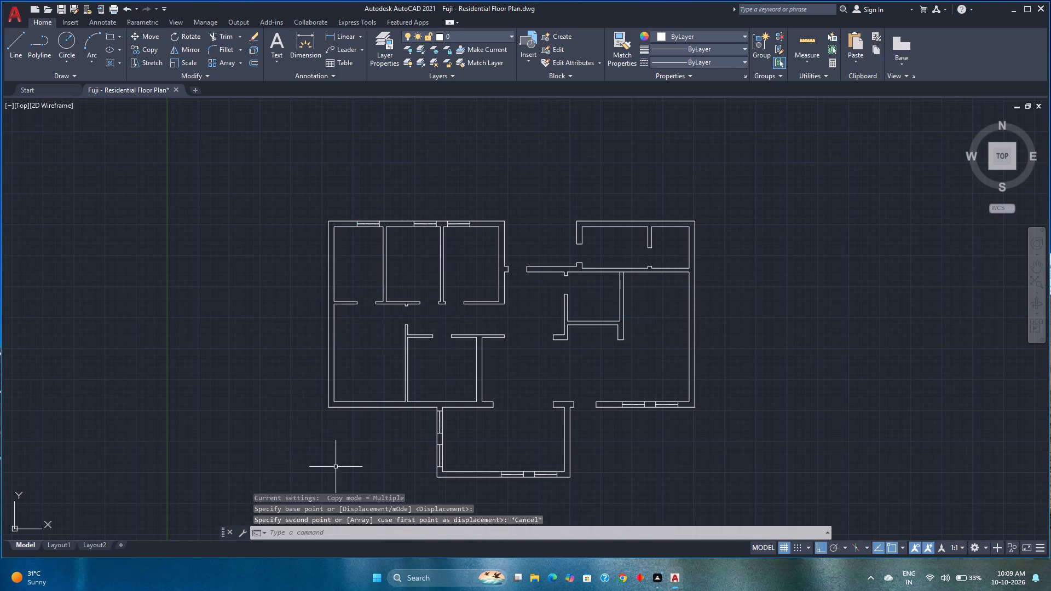
Draw a line across the lower-left room's bottom exterior wall, in line with the left face of its right partition.
scroll(434, 472, up, 2)
middle_drag(327, 356, 365, 380)
click(7, 49)
right_click(7, 49)
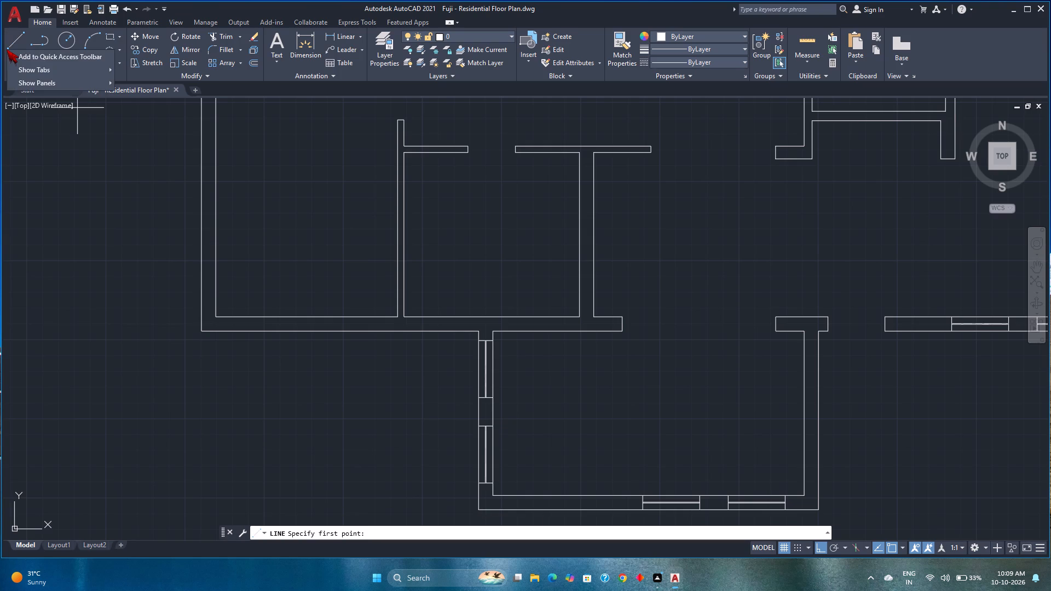
click(24, 33)
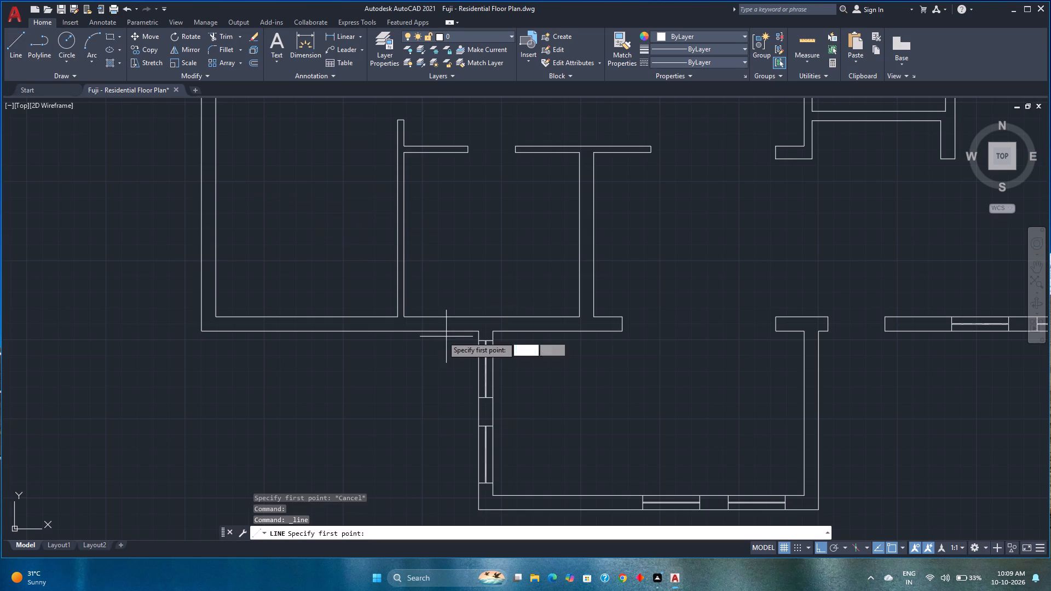
click(398, 321)
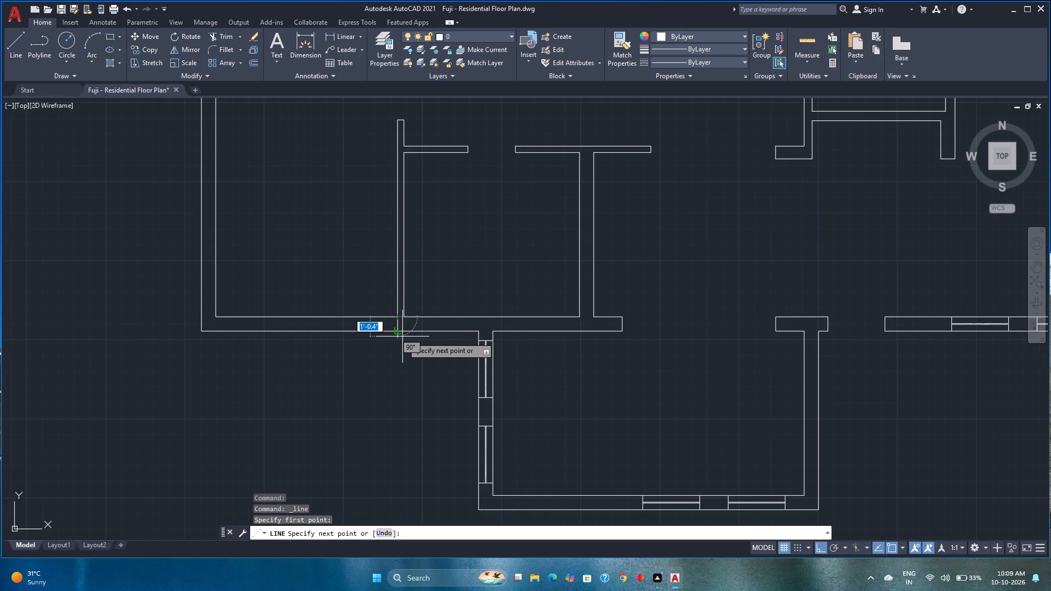
click(400, 334)
key(Escape)
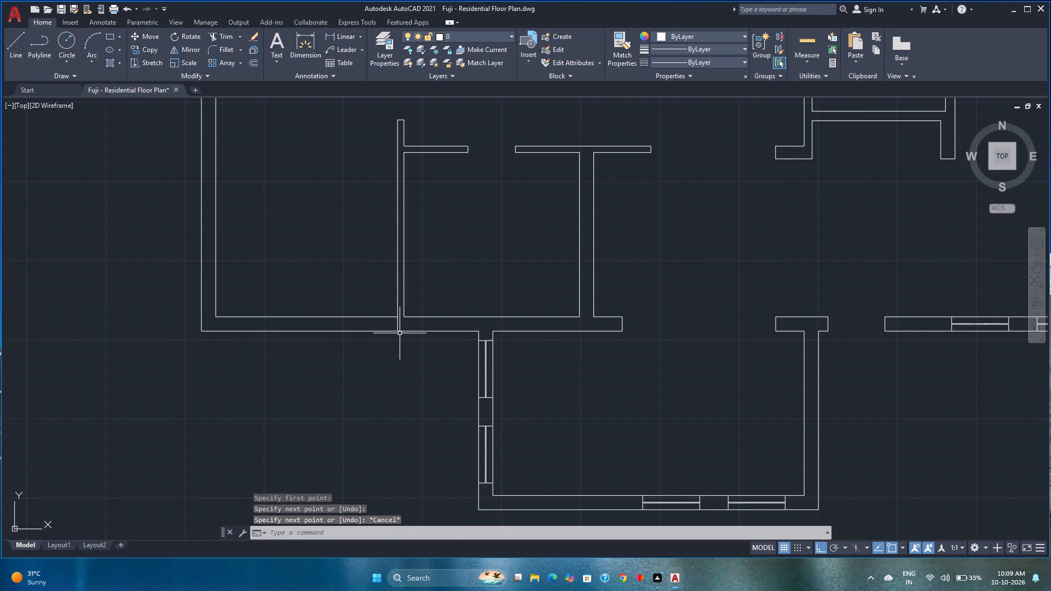
Offset the short line across the bottom wall 3' to the left to mark the other side of an opening.
scroll(400, 332, up, 2)
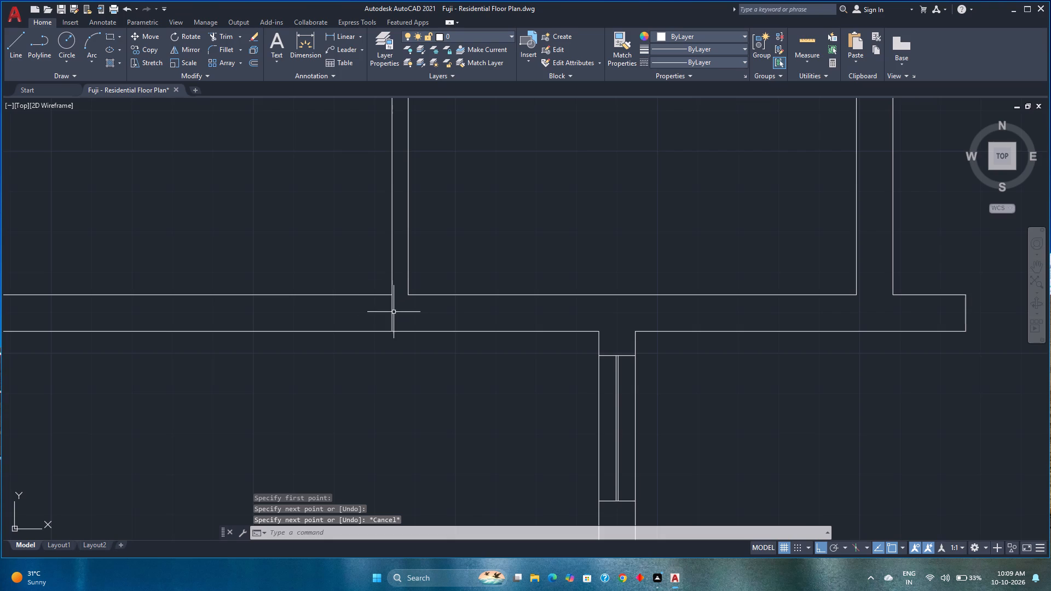
click(251, 63)
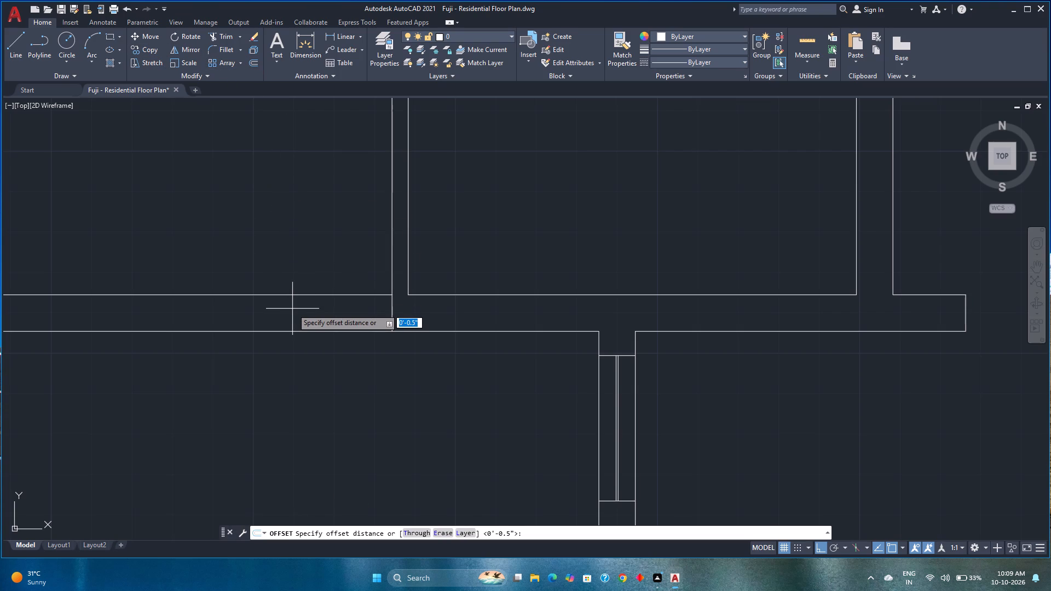
key(3)
key(apostrophe)
key(Return)
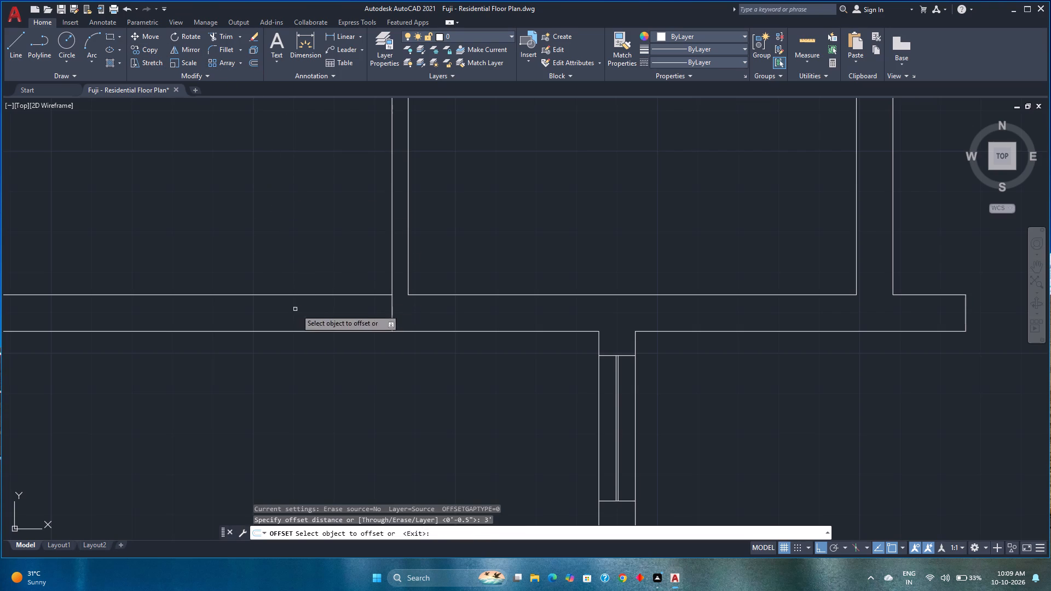
click(391, 317)
click(236, 320)
key(Escape)
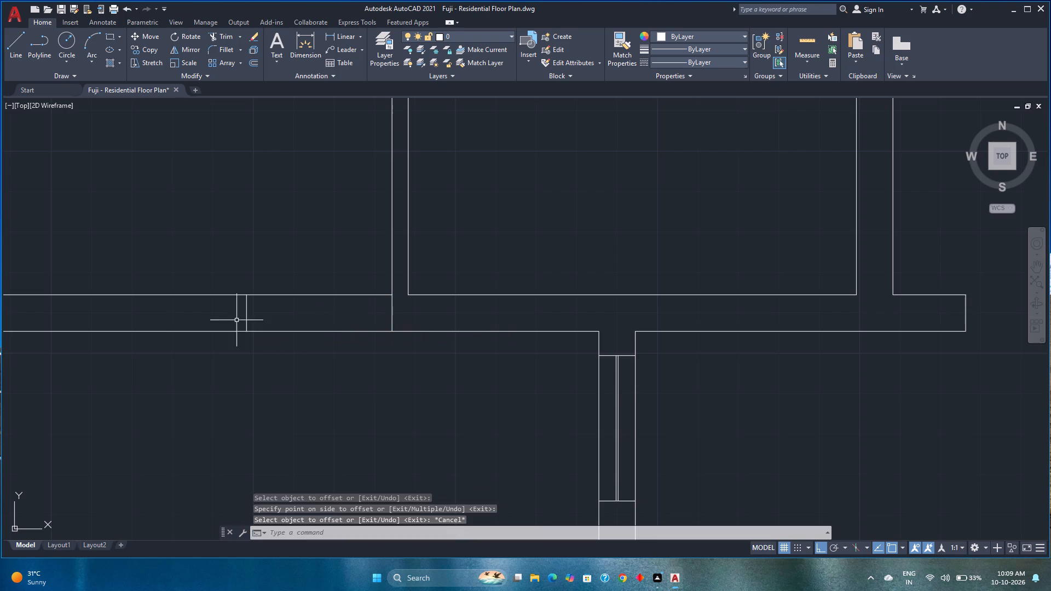
Move the two opening lines in the bottom wall 6" to the left, away from the partition.
click(411, 313)
click(226, 314)
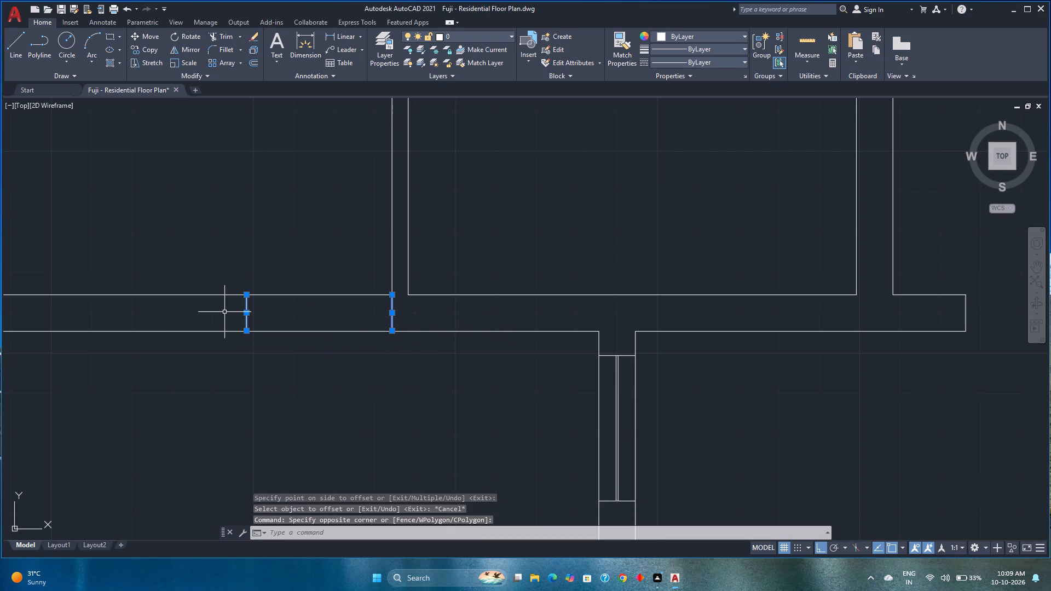
key(m)
key(Return)
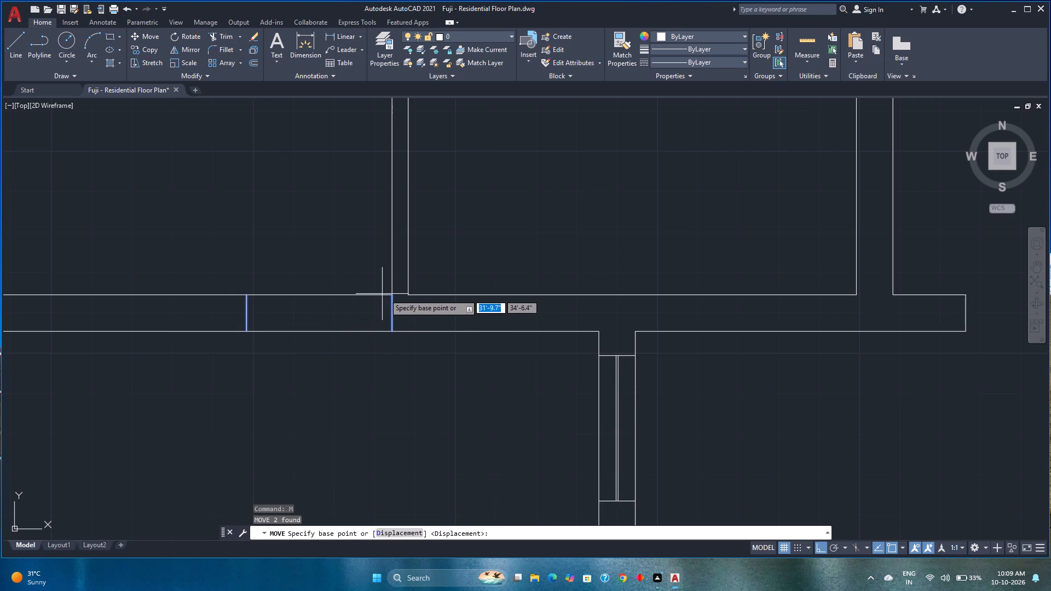
click(392, 294)
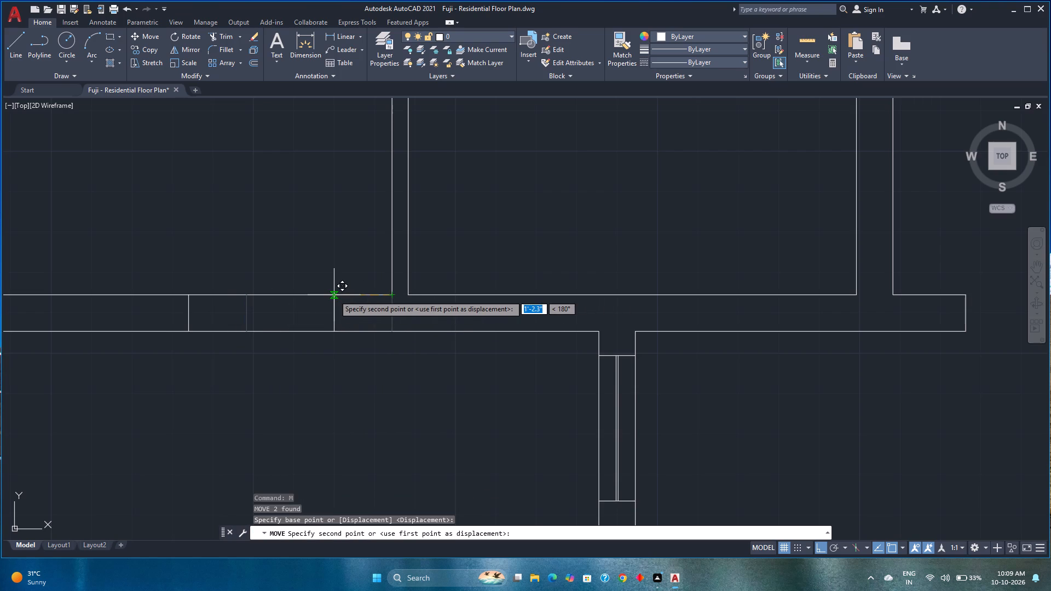
key(6)
key(Return)
Trim the two bottom wall lines between the opening lines to clear a 3' opening in the lower-left room.
scroll(263, 349, down, 2)
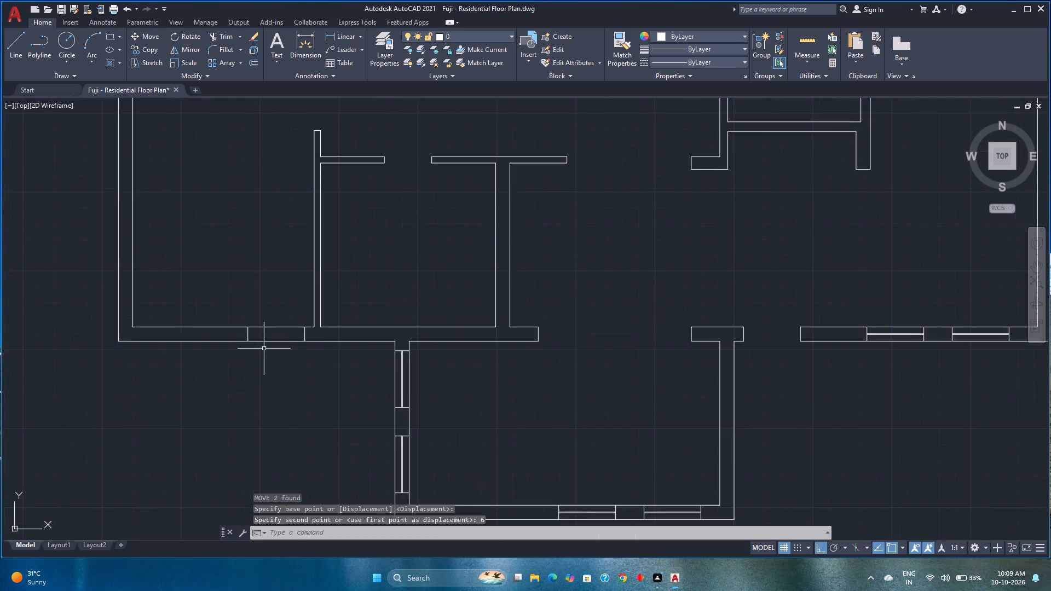
middle_drag(282, 357, 314, 369)
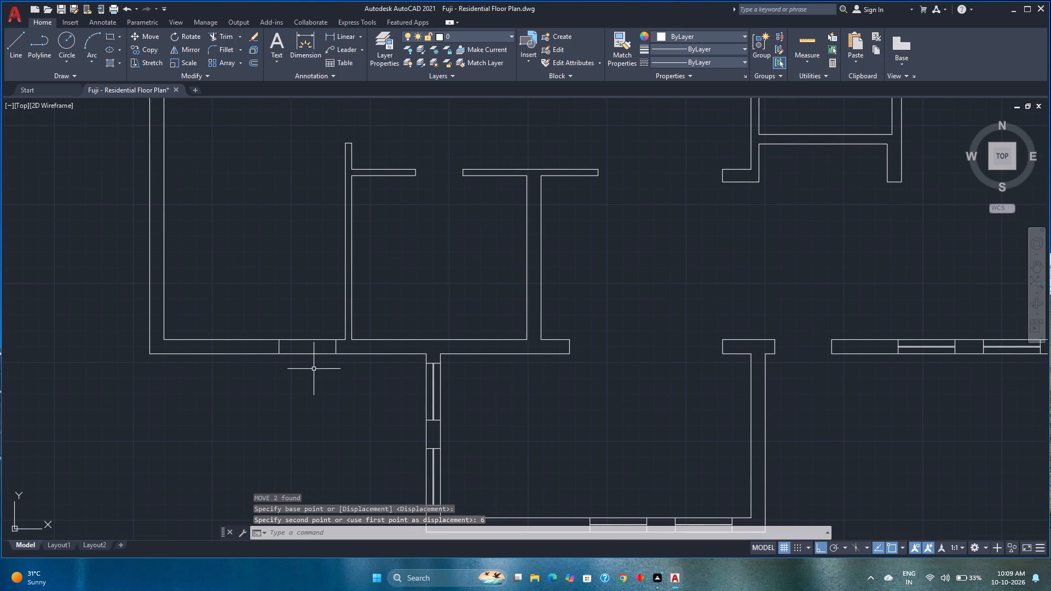
text(tr)
key(Return)
click(312, 326)
click(313, 375)
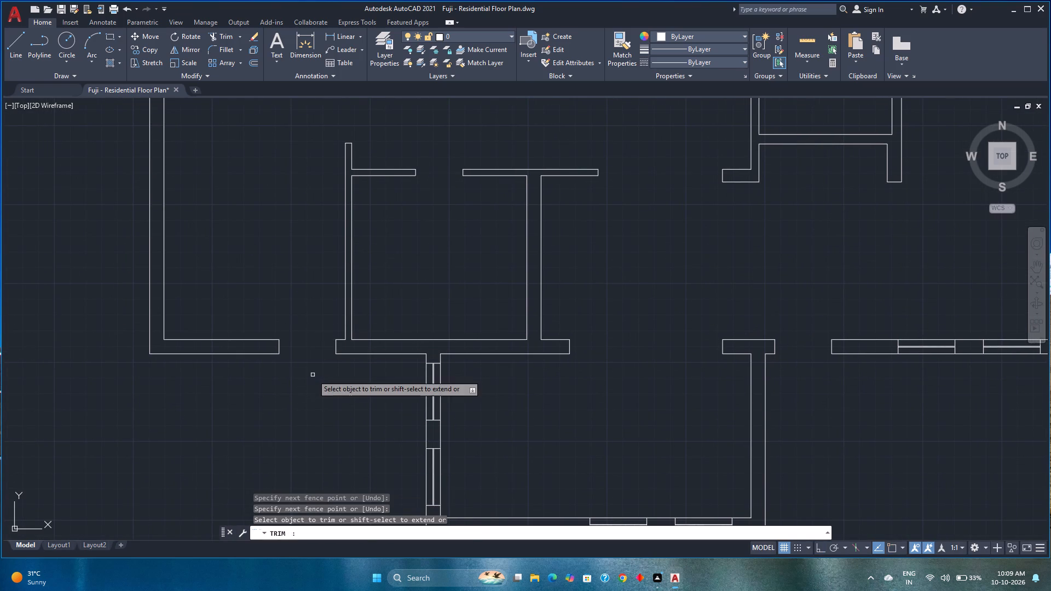
key(space)
Copy the first room's grouped top-wall window into the lower-left room's bottom wall, its right jamb flush with the opening's left edge.
middle_drag(189, 369, 194, 370)
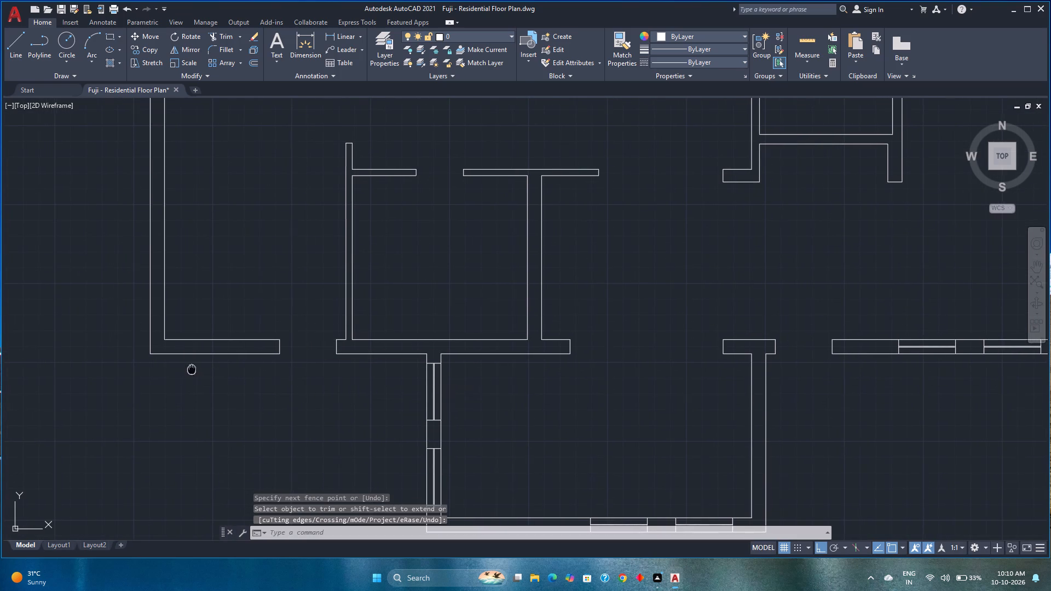
middle_drag(194, 370, 255, 376)
scroll(247, 364, down, 2)
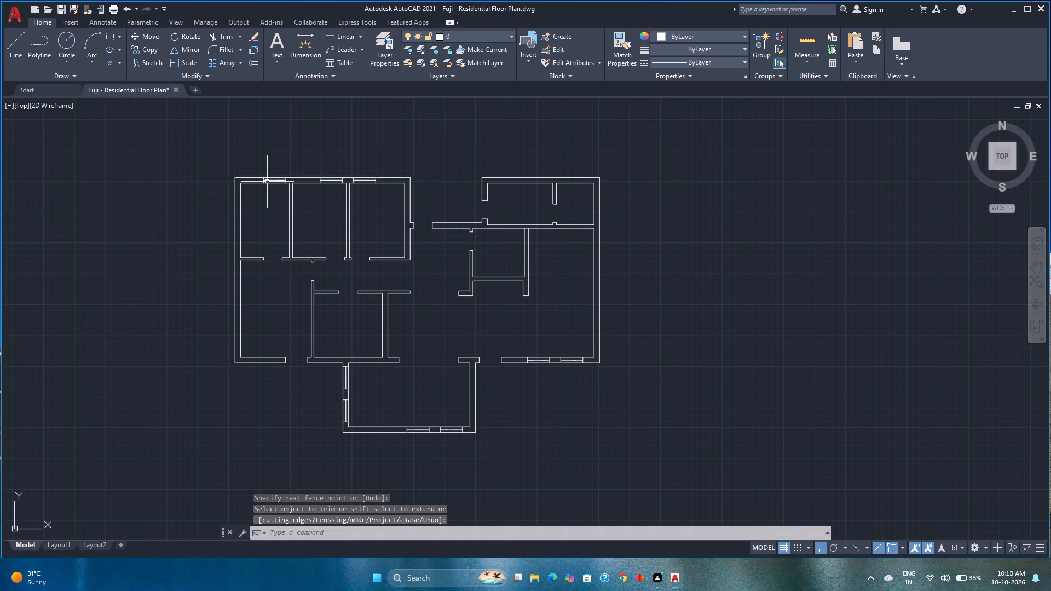
click(267, 179)
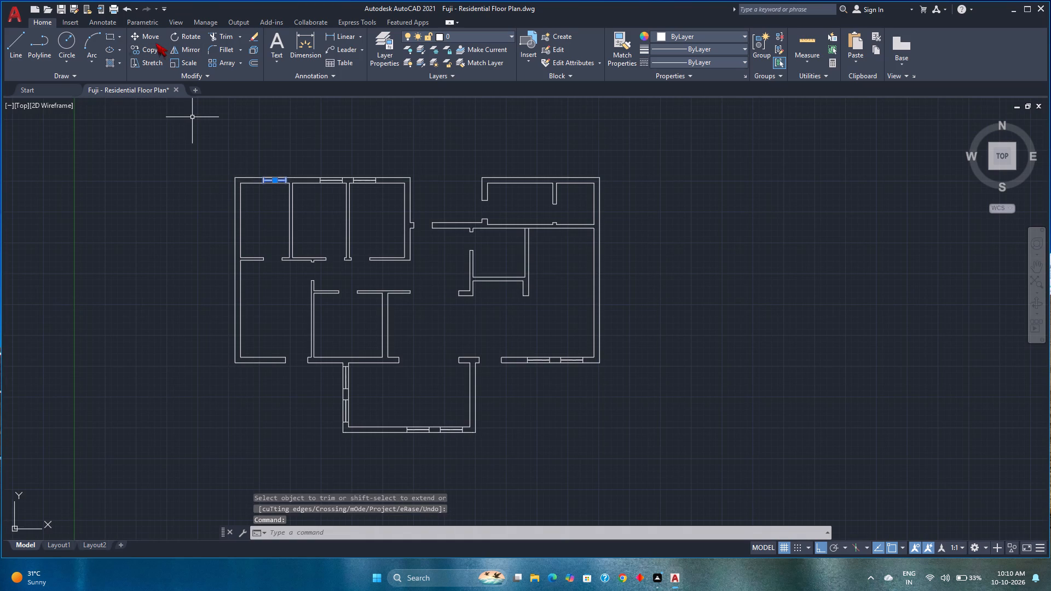
click(153, 47)
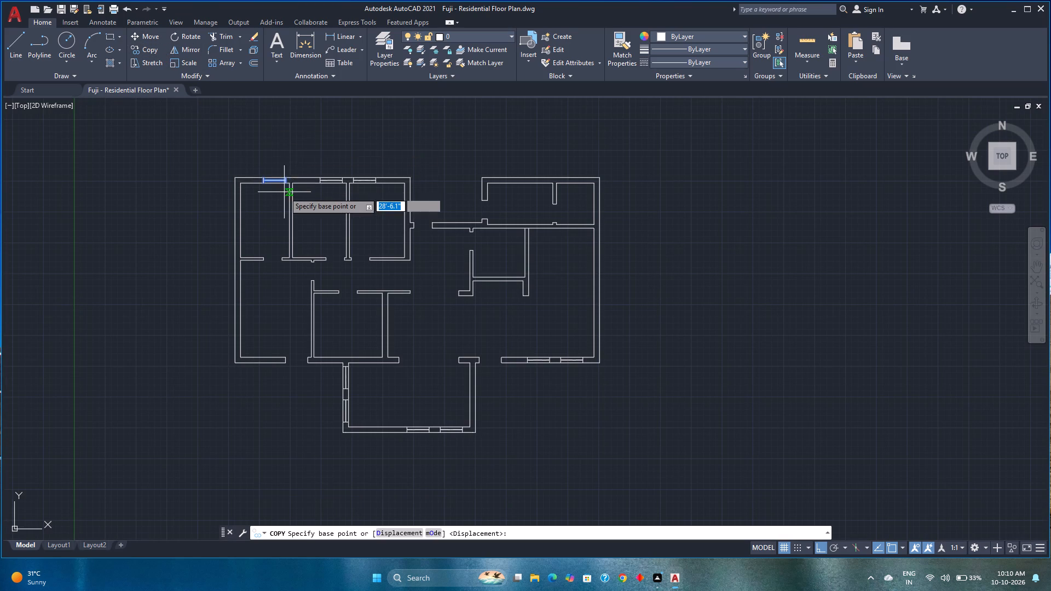
scroll(284, 192, up, 4)
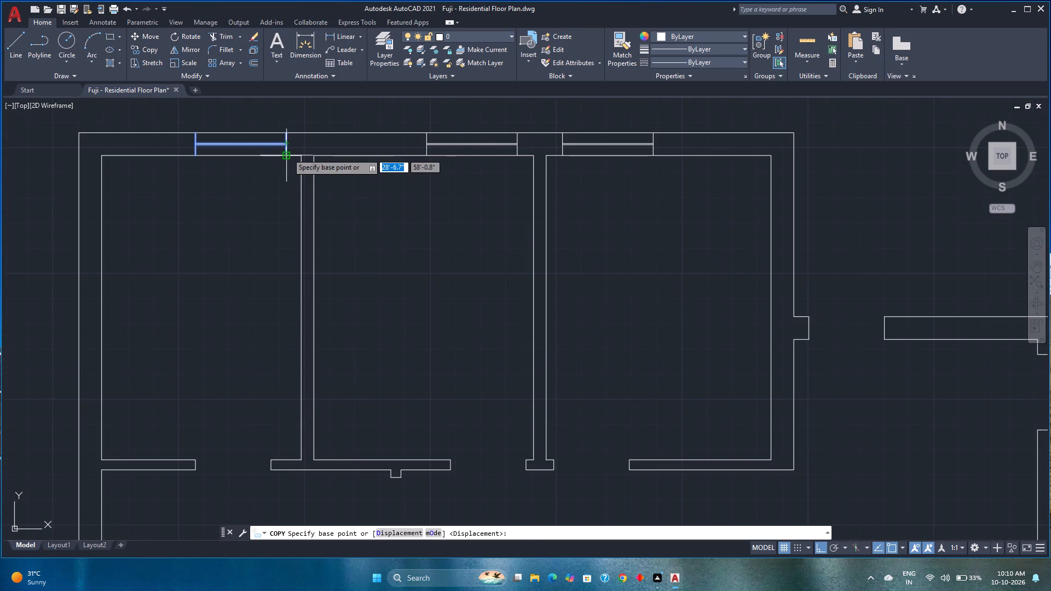
click(287, 153)
scroll(278, 190, down, 3)
scroll(272, 364, up, 2)
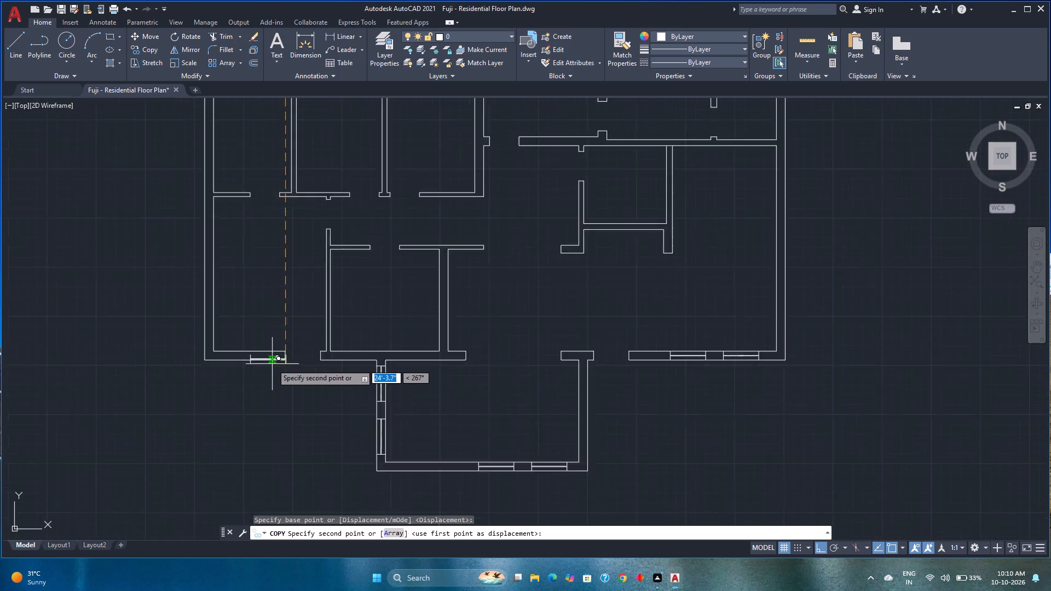
scroll(272, 364, up, 6)
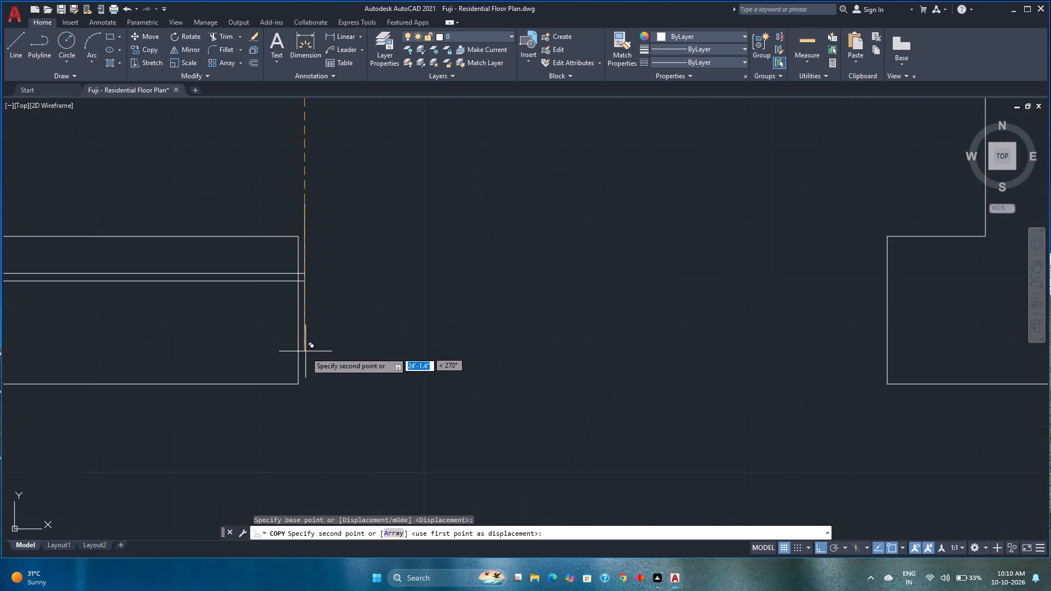
click(296, 384)
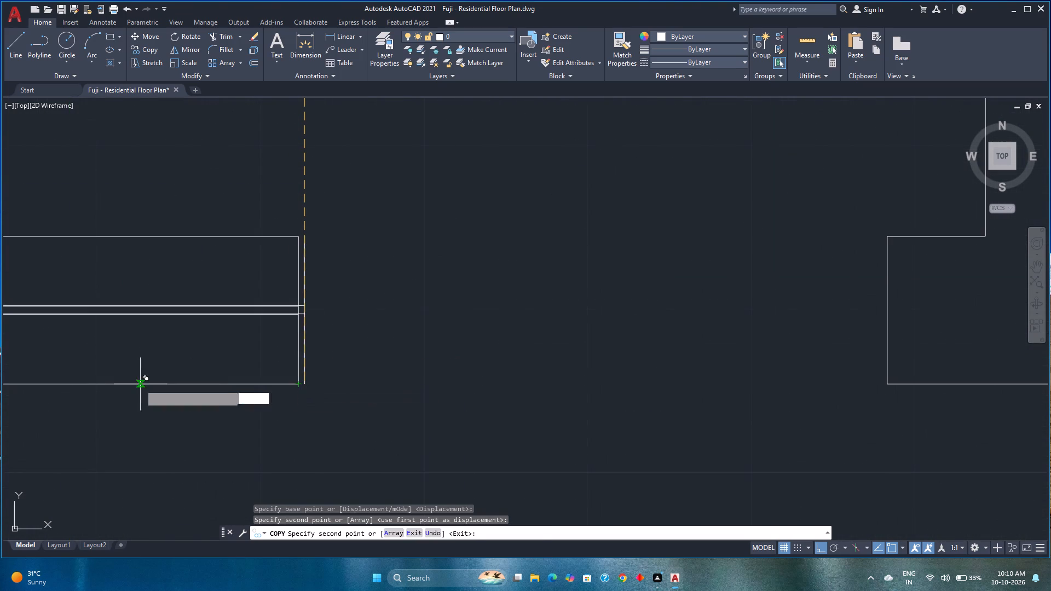
scroll(141, 381, down, 1)
key(Escape)
Move the copied window 1' to the left along the bottom wall, away from the opening.
middle_drag(154, 364, 324, 357)
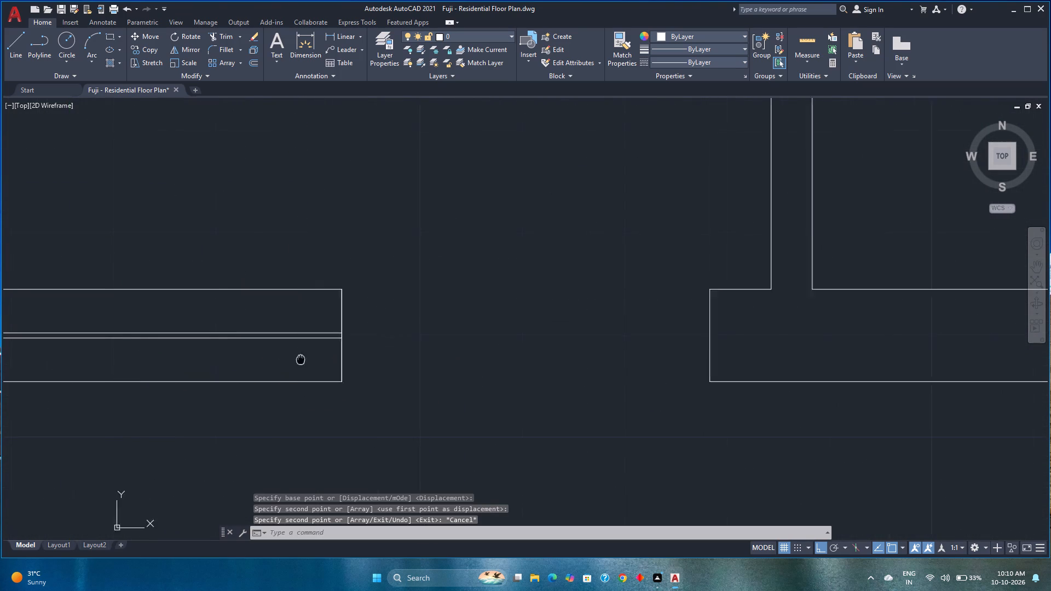
middle_drag(324, 357, 331, 356)
click(327, 330)
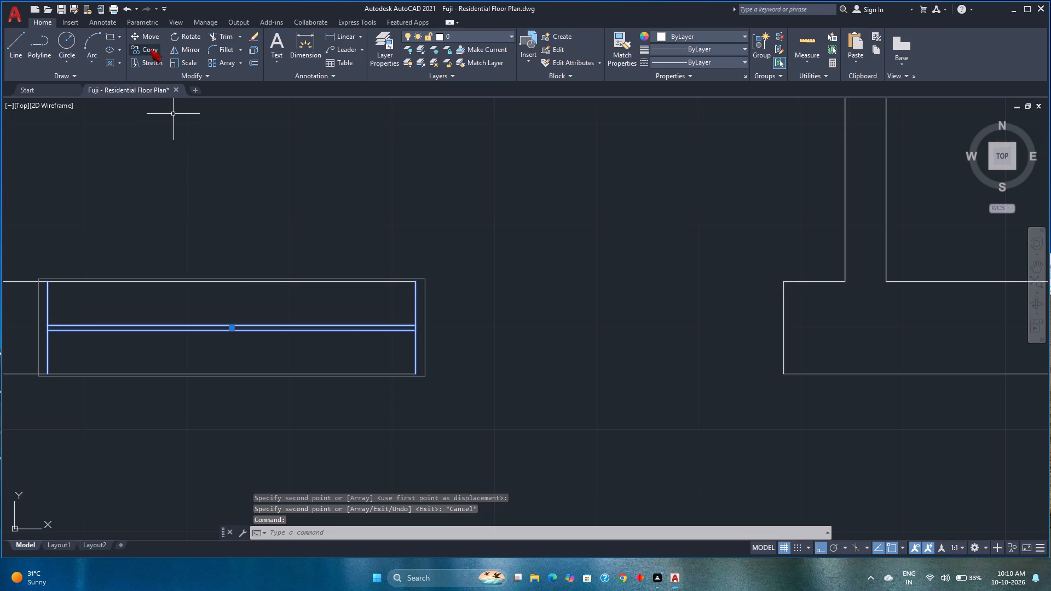
click(147, 37)
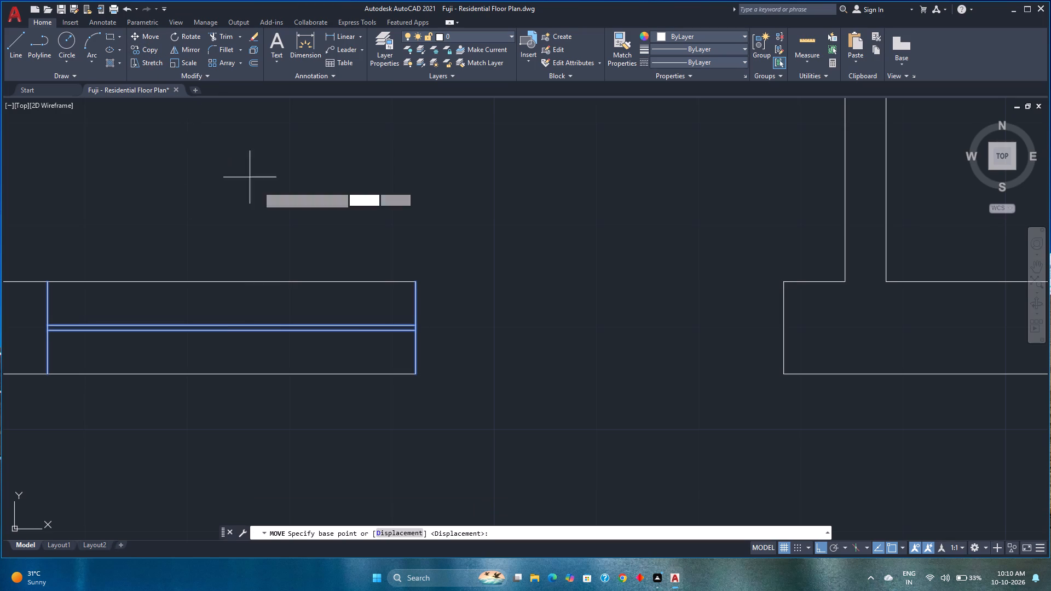
click(414, 374)
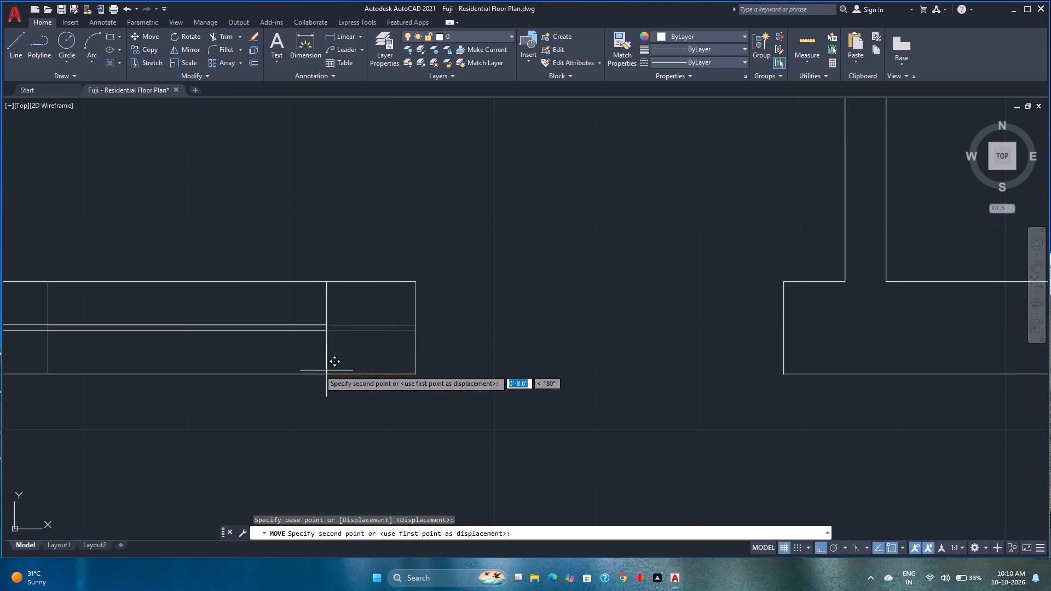
text(1')
key(Return)
Move the lower-left room's bottom-wall window a further 6" to the left.
scroll(310, 368, down, 3)
middle_drag(310, 368, 374, 346)
scroll(291, 373, down, 1)
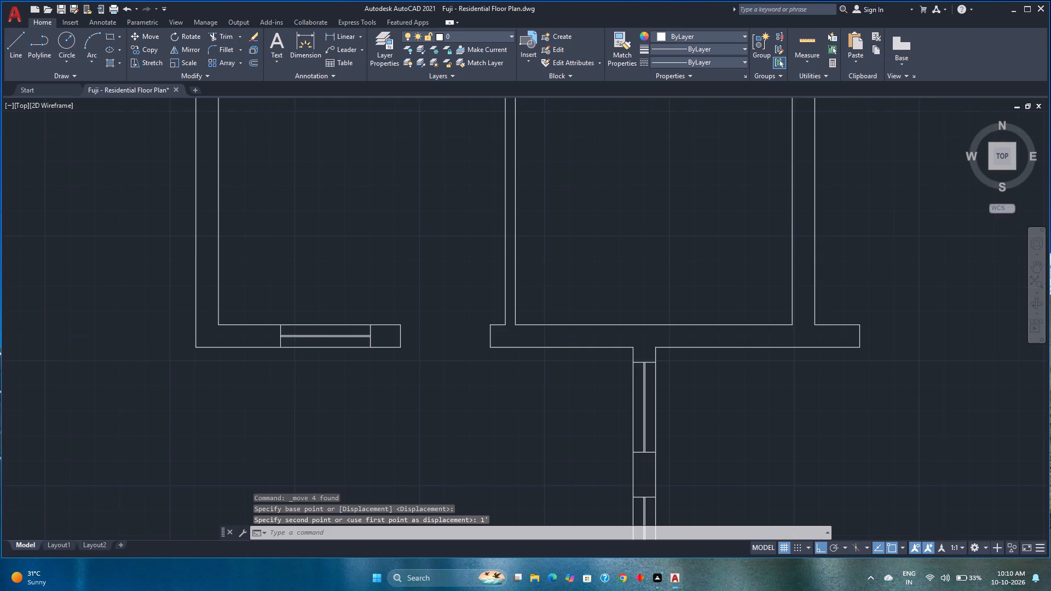
scroll(291, 373, down, 1)
scroll(298, 361, up, 3)
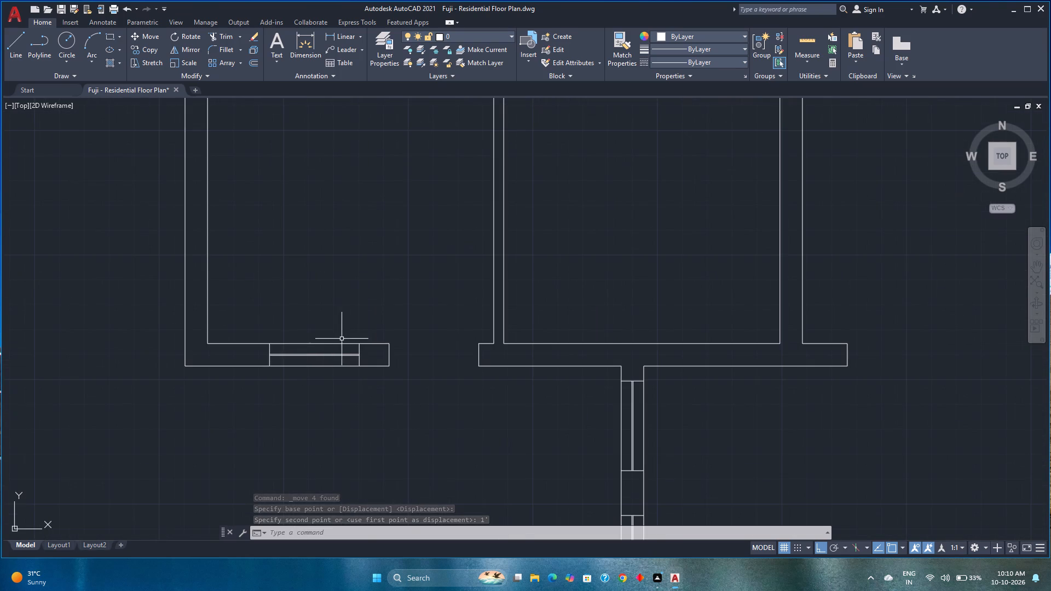
click(359, 351)
key(m)
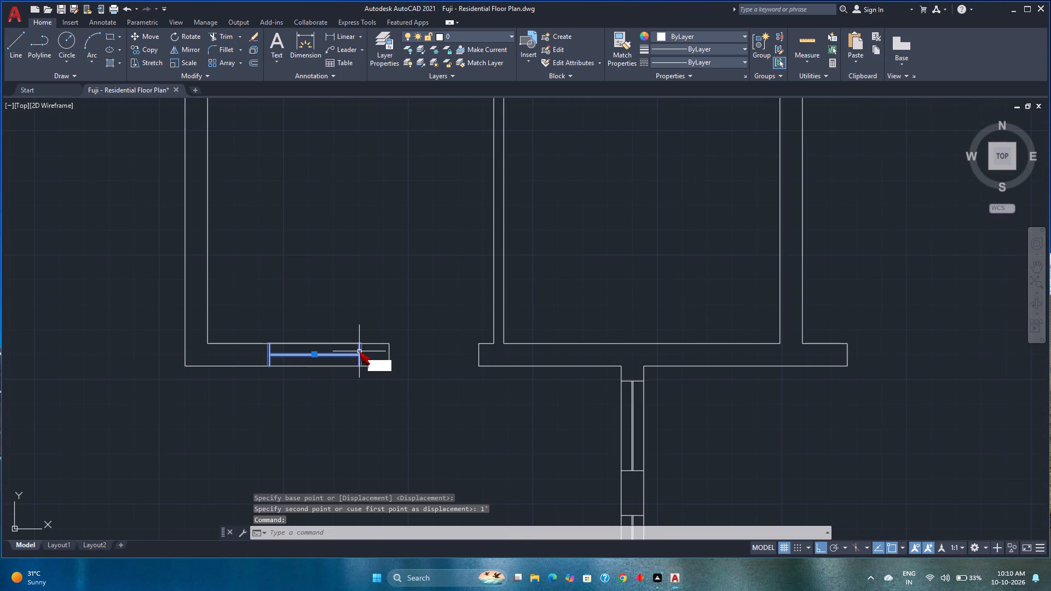
key(Return)
scroll(361, 368, up, 3)
click(356, 366)
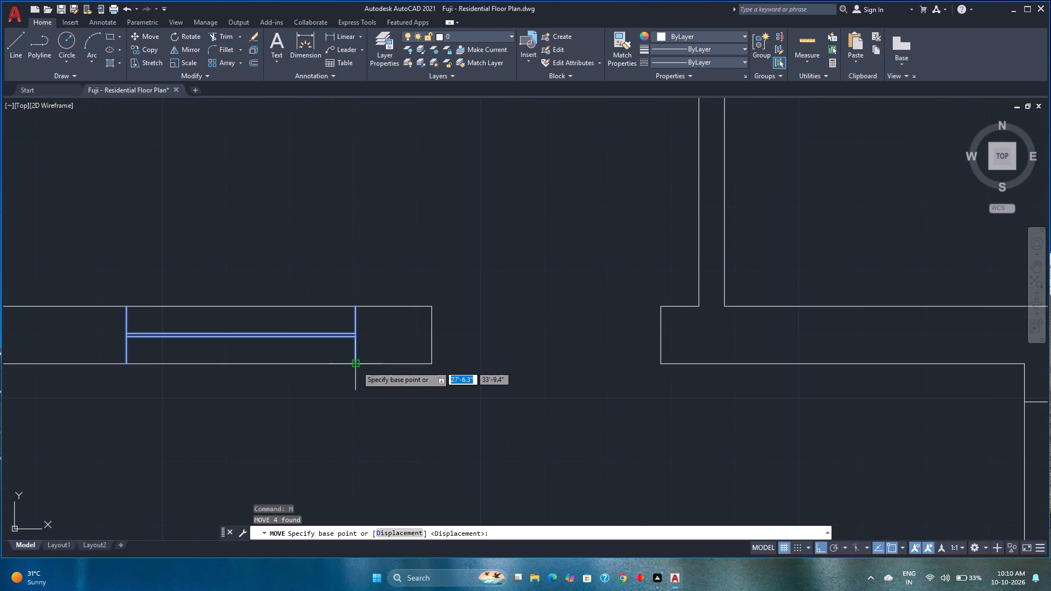
key(6)
key(Return)
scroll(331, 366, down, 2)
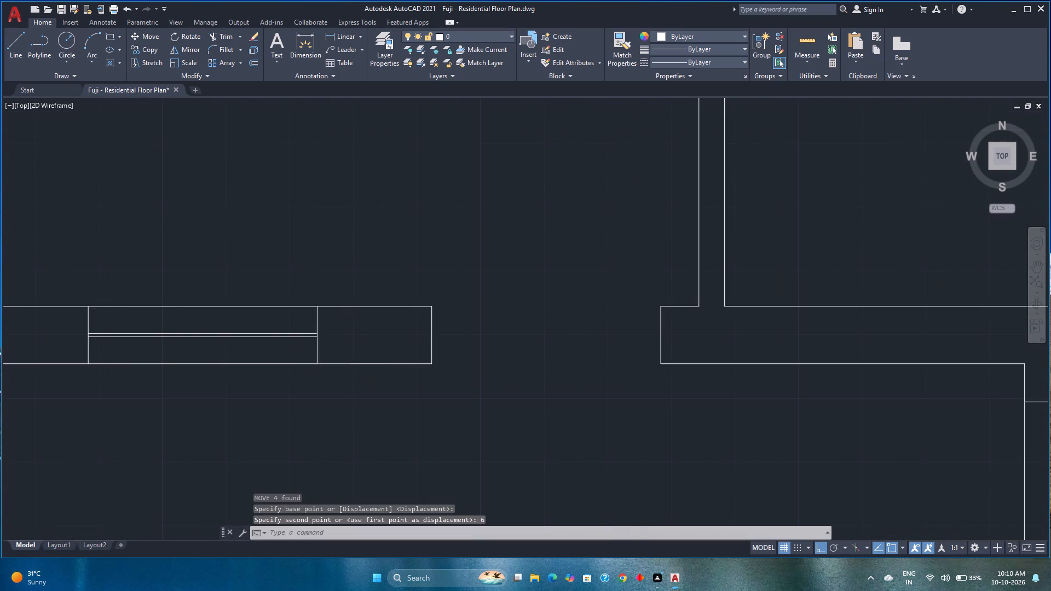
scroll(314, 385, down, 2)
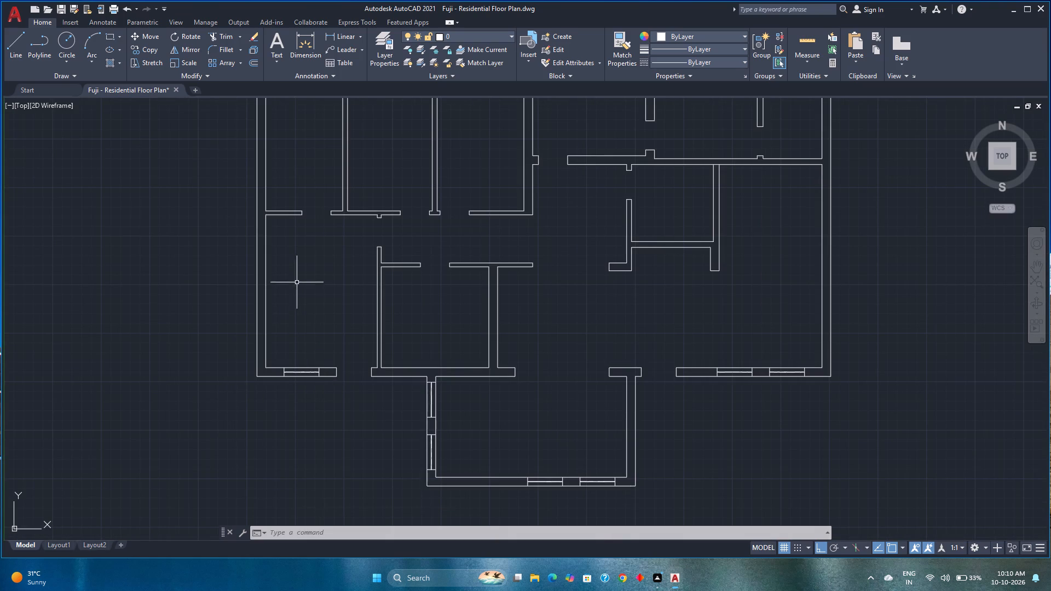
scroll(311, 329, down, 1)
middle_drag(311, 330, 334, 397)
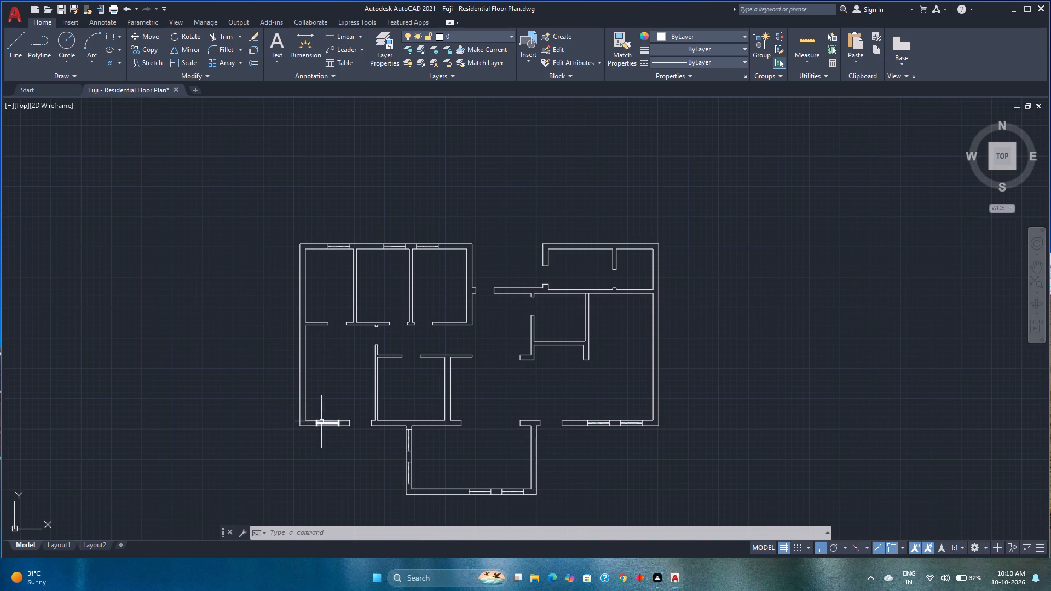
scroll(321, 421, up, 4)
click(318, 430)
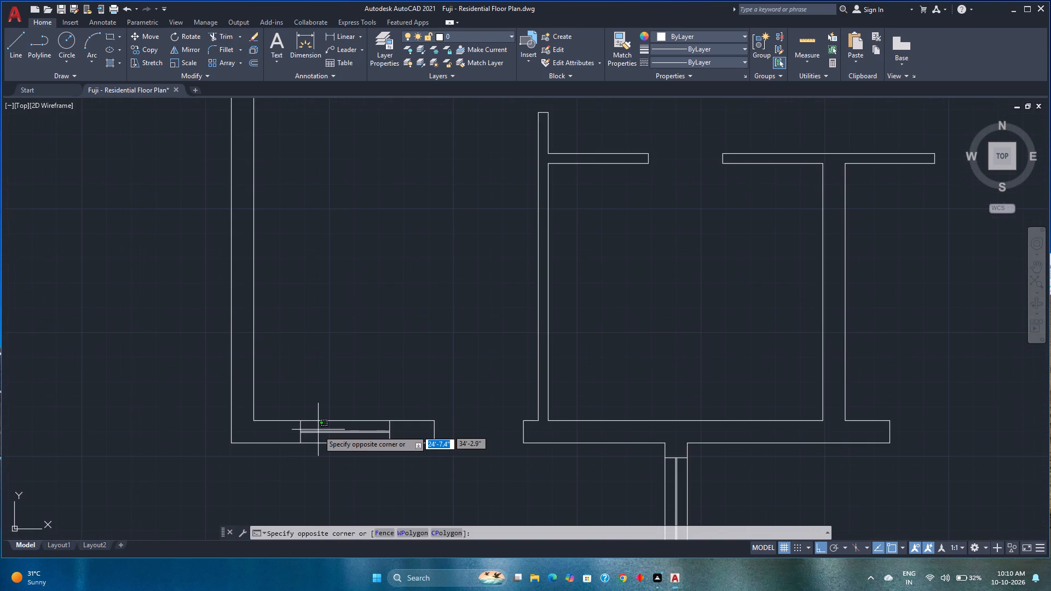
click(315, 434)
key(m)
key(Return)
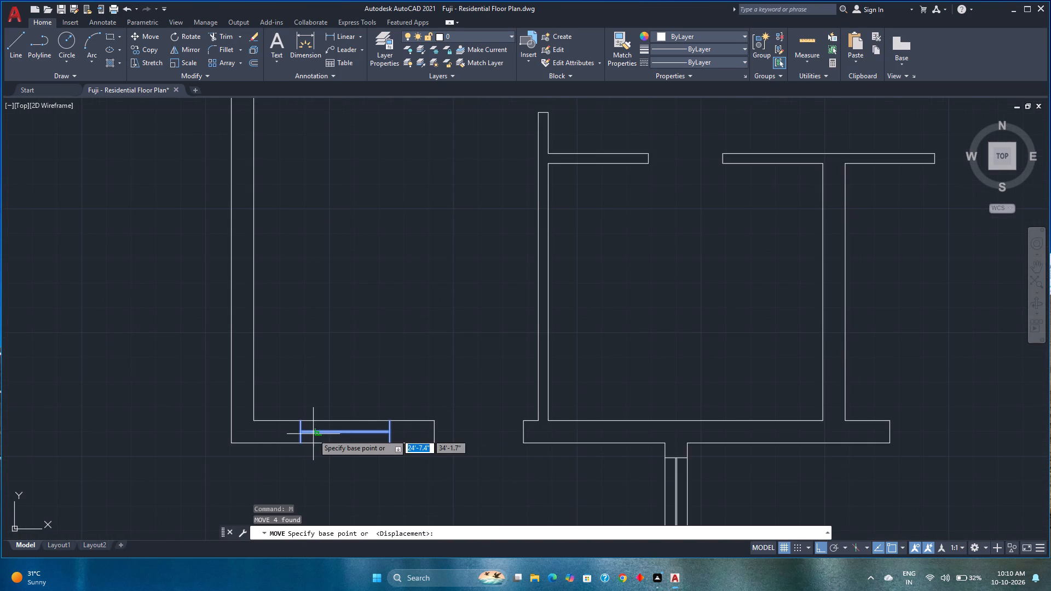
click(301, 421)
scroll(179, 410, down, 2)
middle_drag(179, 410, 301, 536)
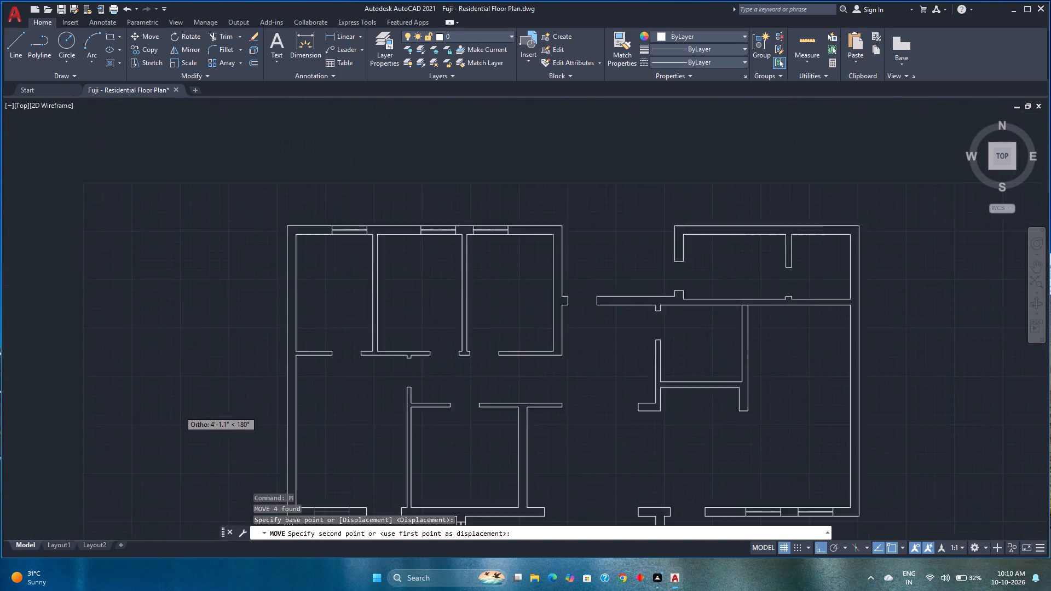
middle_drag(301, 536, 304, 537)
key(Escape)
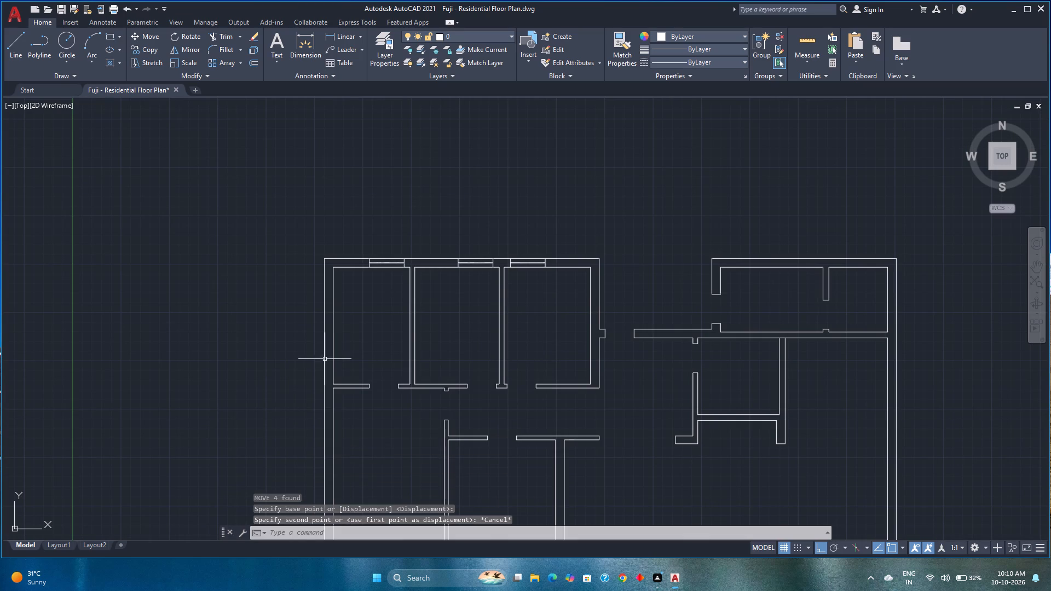
Copy the first room's top-wall window about 12'-3" to the left, into the empty space outside the plan.
click(368, 259)
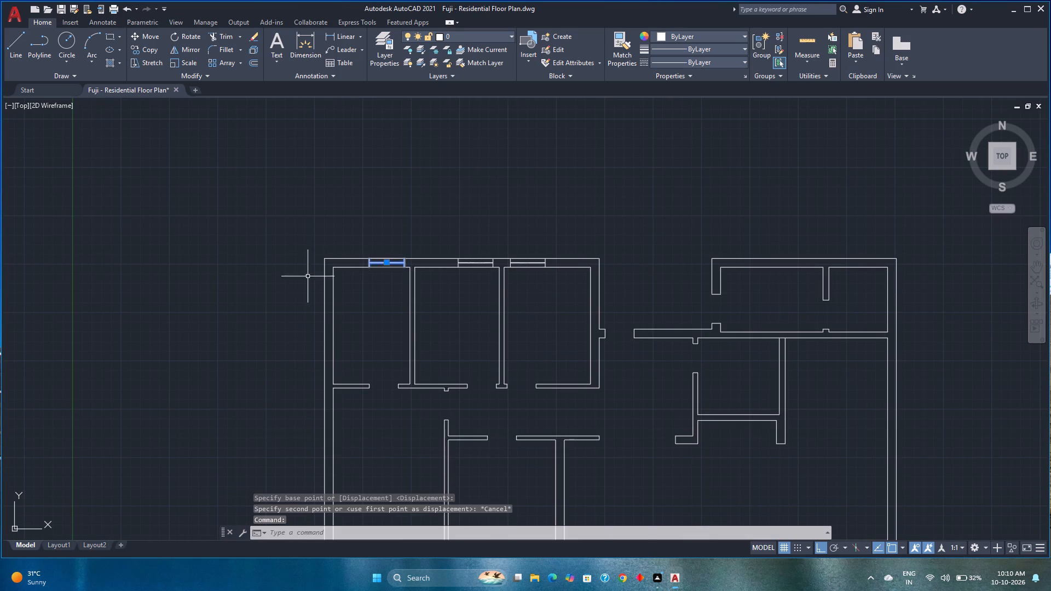
click(149, 48)
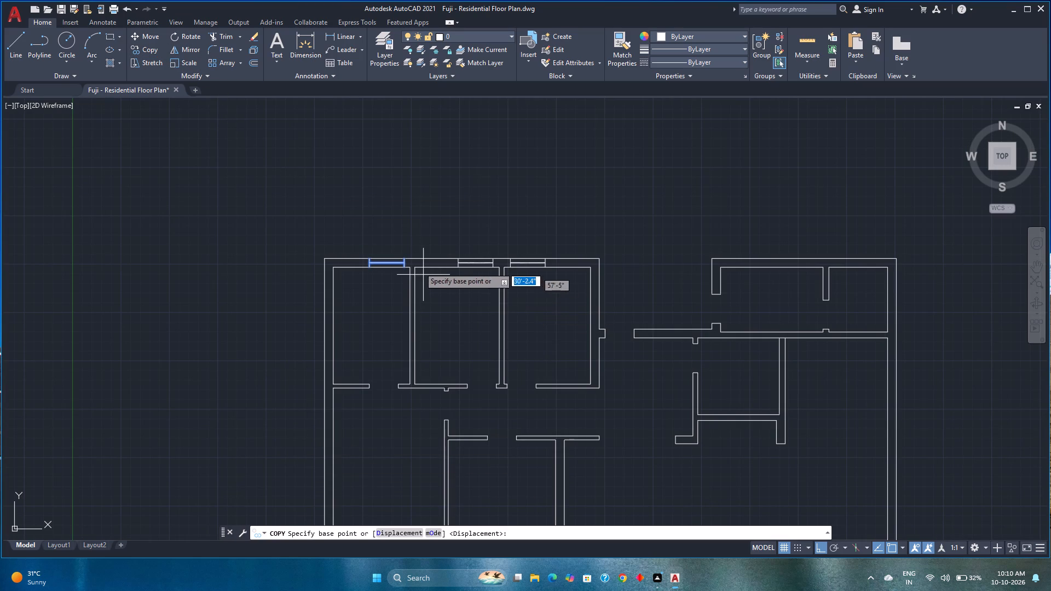
click(406, 260)
click(262, 277)
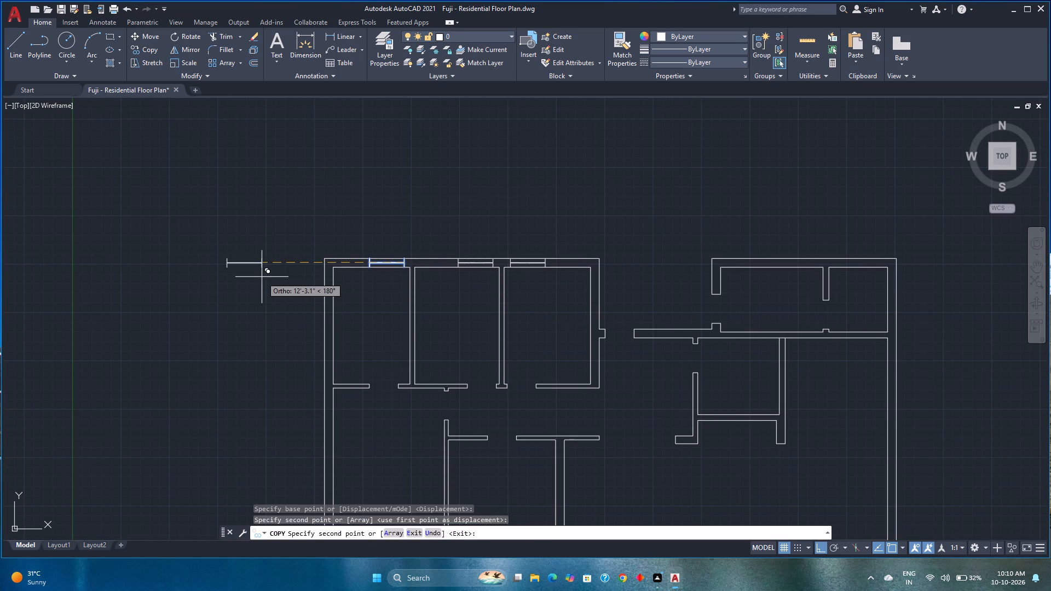
key(Escape)
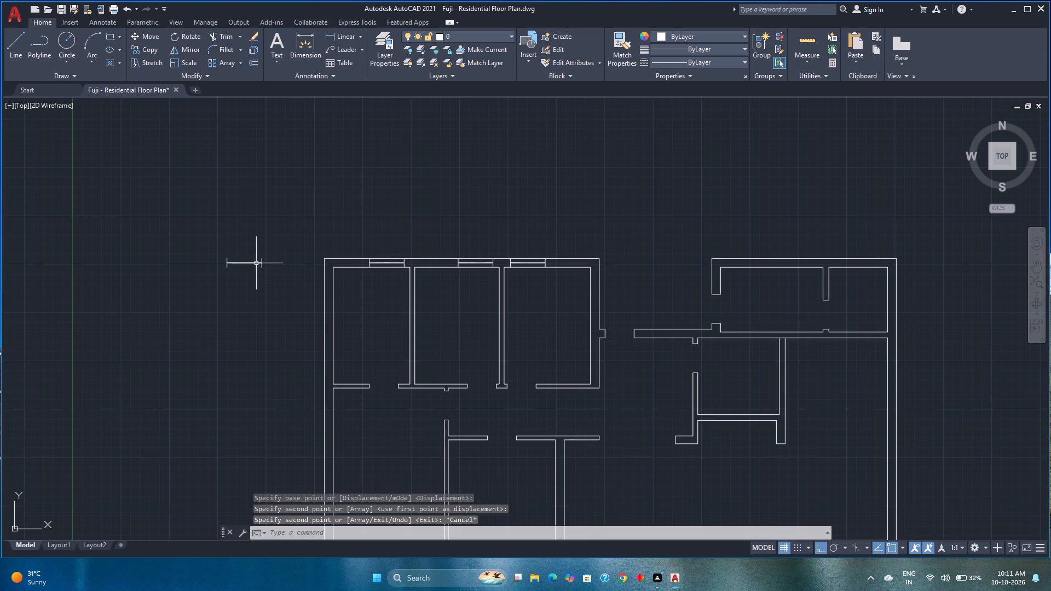
Rotate the copied window outside the plan by 270° about its upper-left corner so that it stands vertical.
click(257, 263)
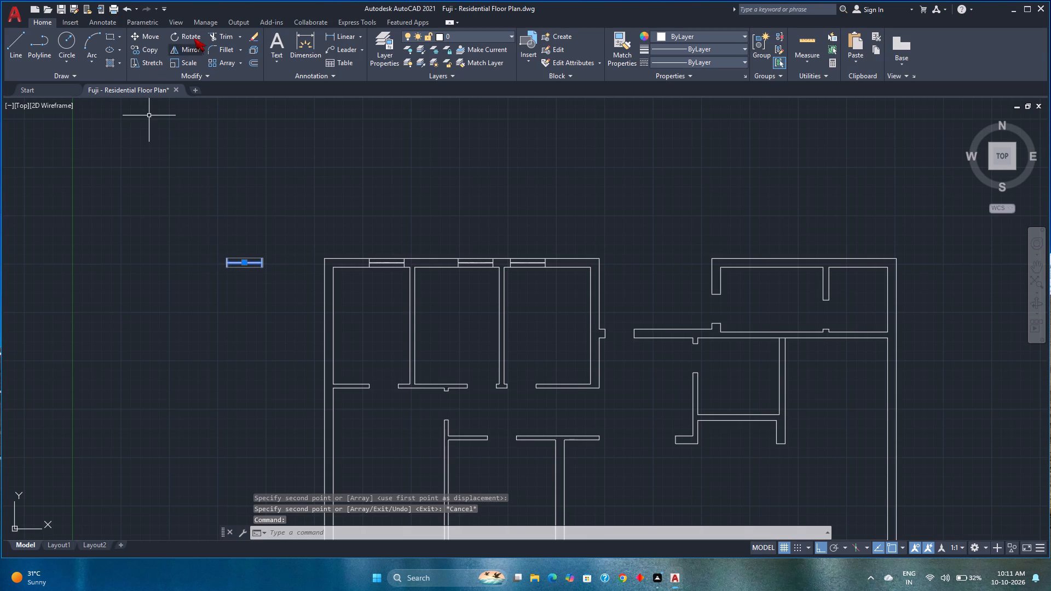
click(194, 38)
click(225, 256)
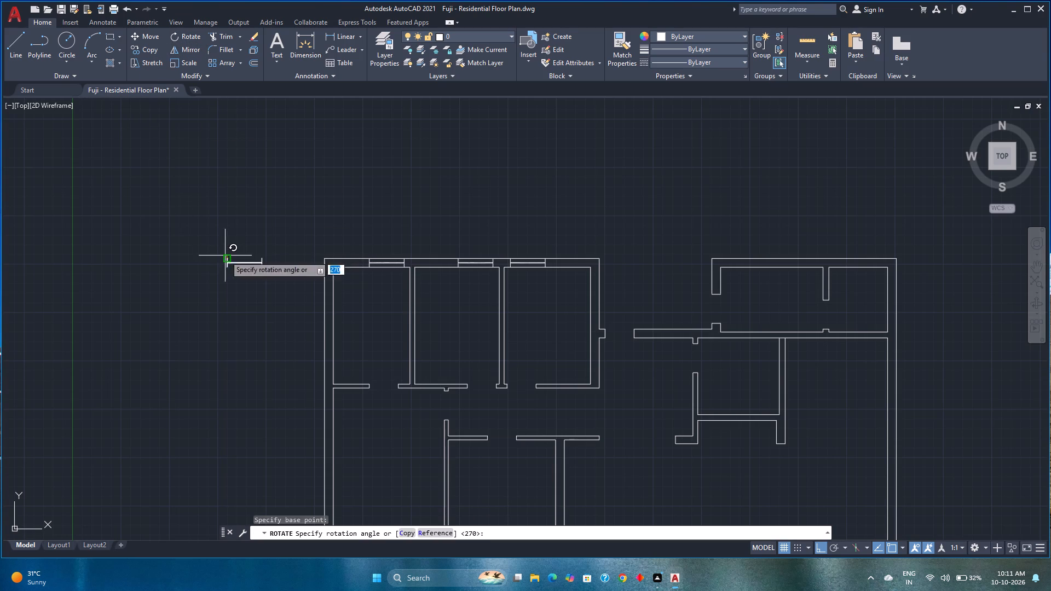
click(224, 328)
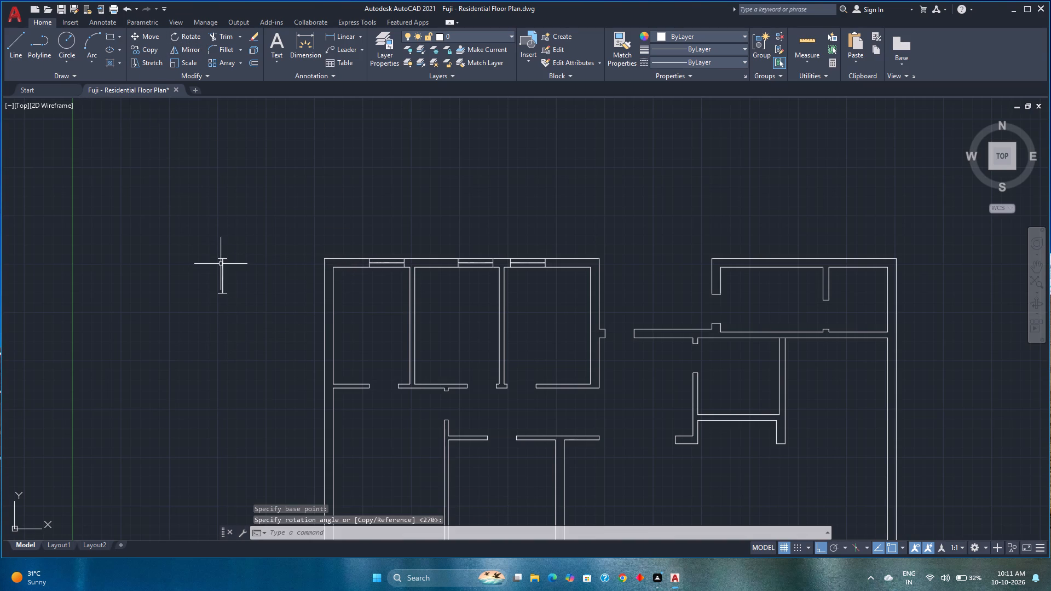
Move the vertical window into the left exterior wall, its upper-right corner on the lower-left room's top-left inner corner.
click(221, 262)
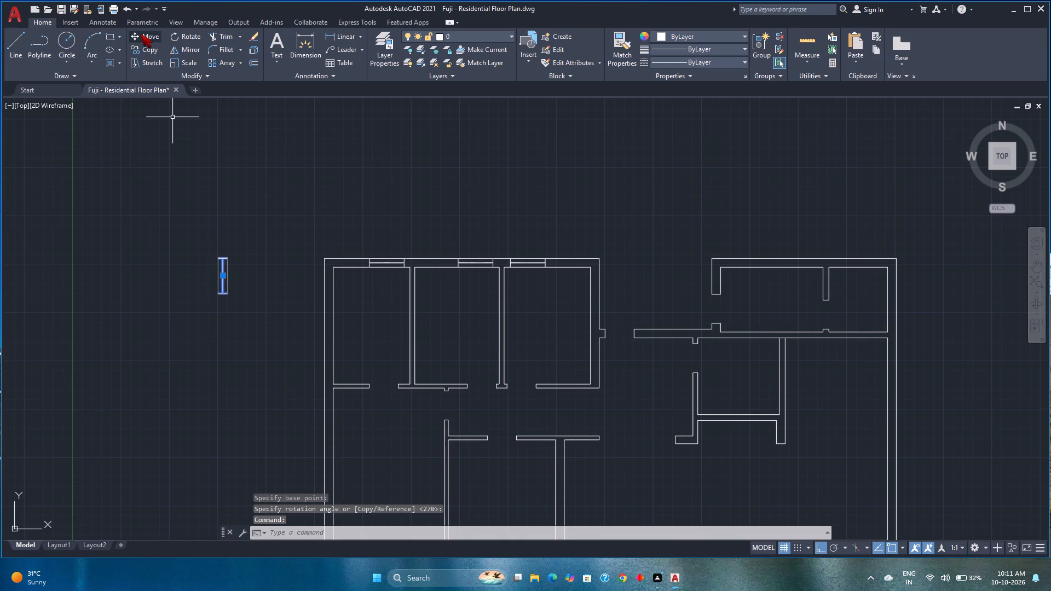
click(144, 39)
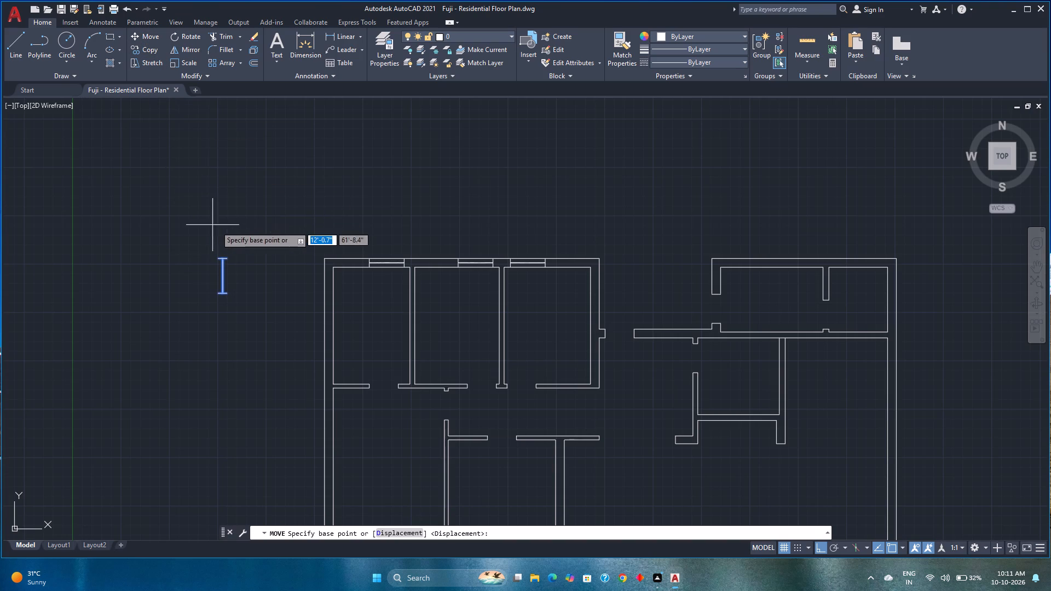
scroll(230, 257, up, 2)
click(229, 258)
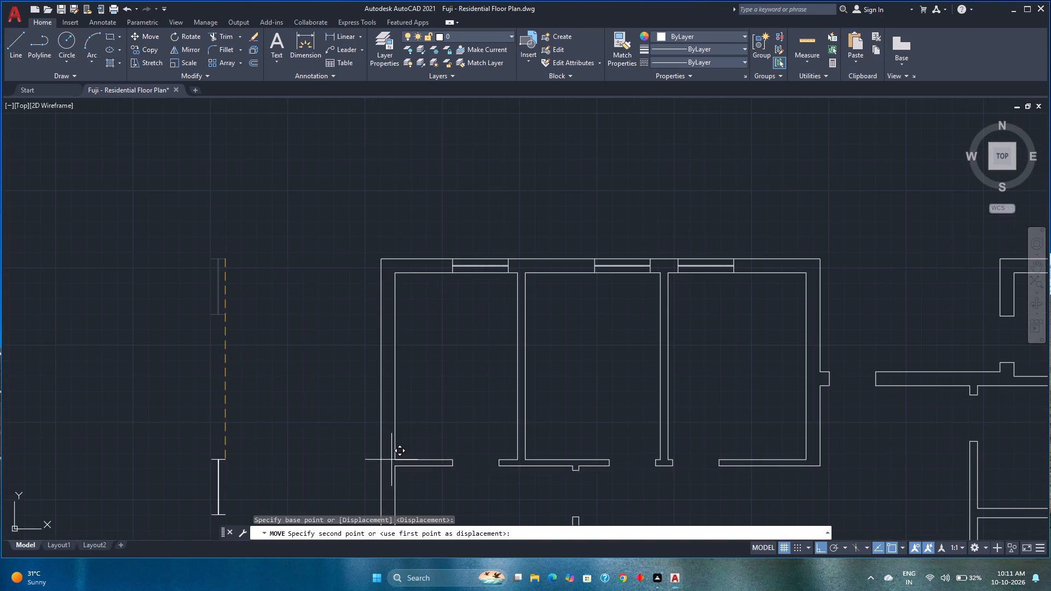
scroll(397, 471, up, 3)
middle_drag(397, 471, 426, 399)
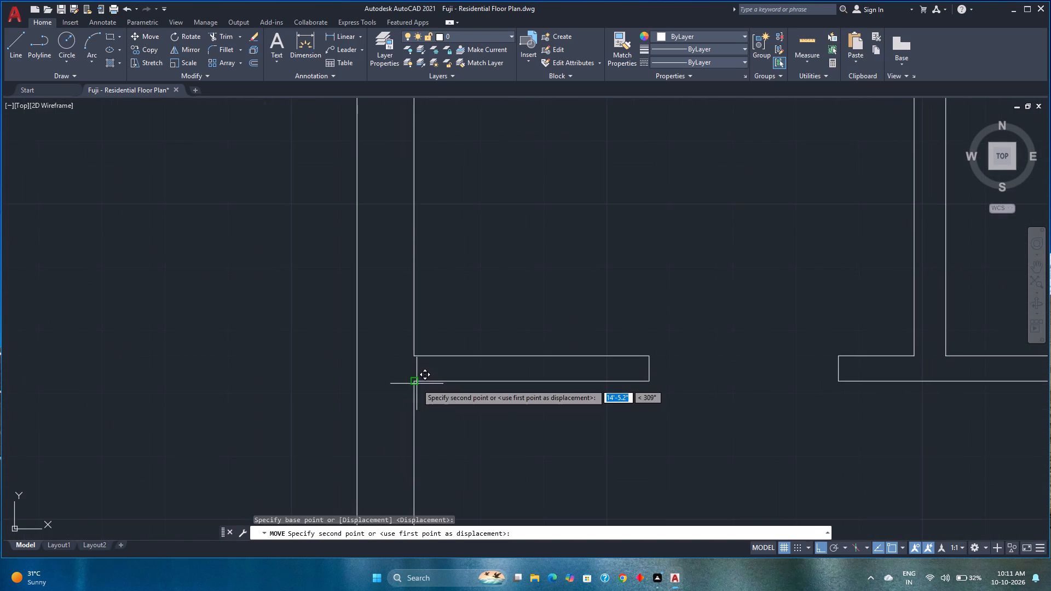
click(413, 383)
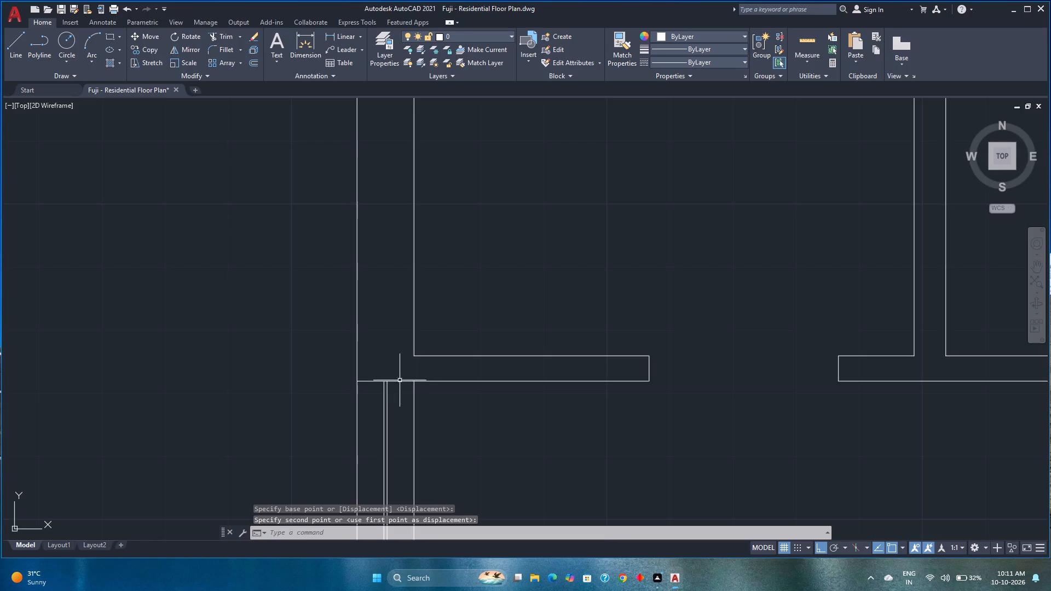
Move the left exterior wall's window 1' down along the wall, away from the lower-left room's top partition.
click(388, 381)
key(m)
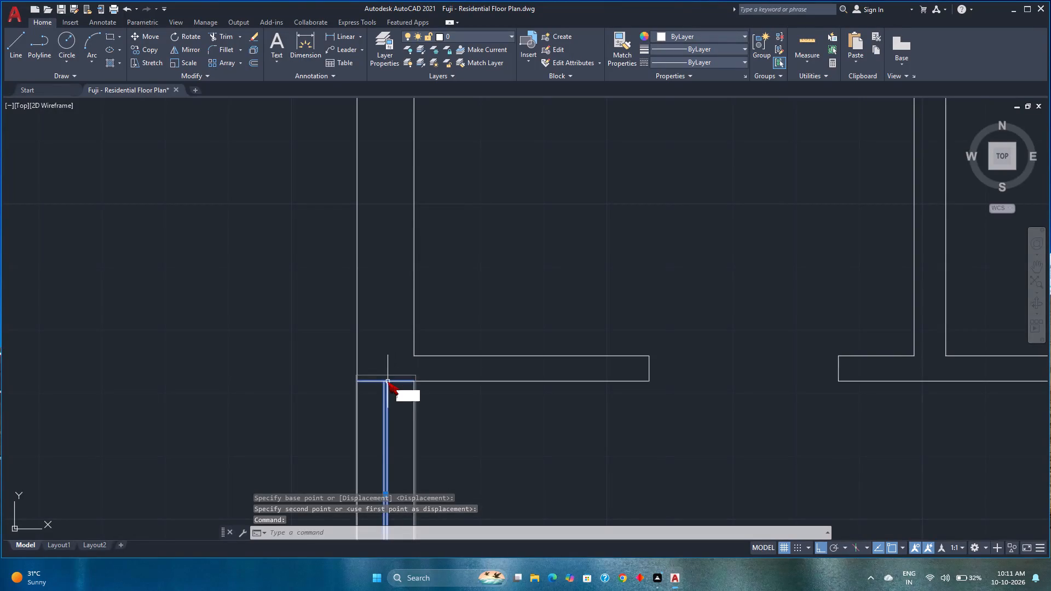
key(Return)
click(416, 383)
scroll(421, 411, down, 1)
middle_drag(421, 411, 419, 402)
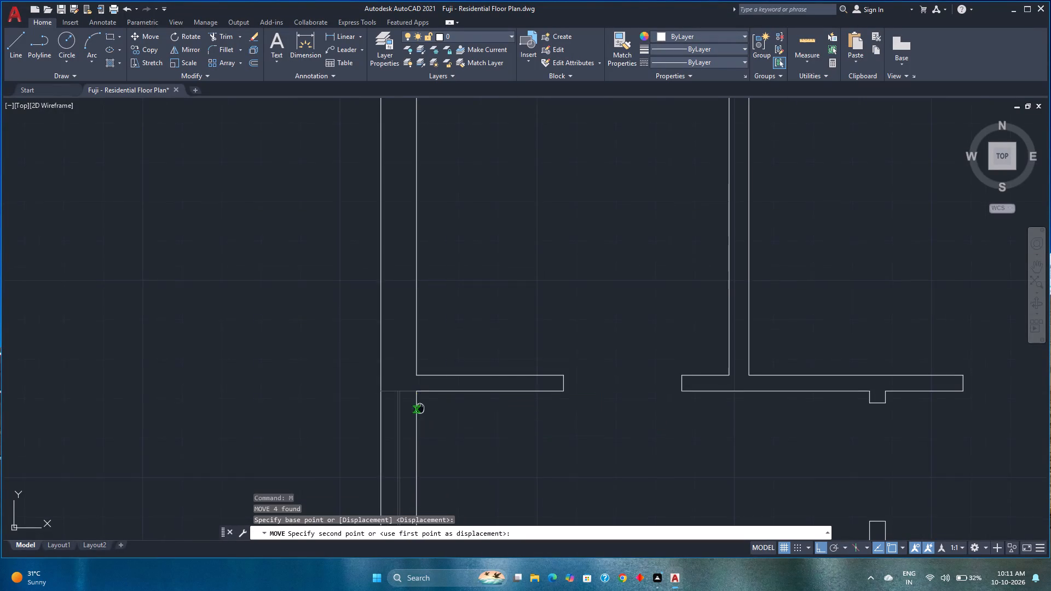
middle_drag(419, 402, 415, 320)
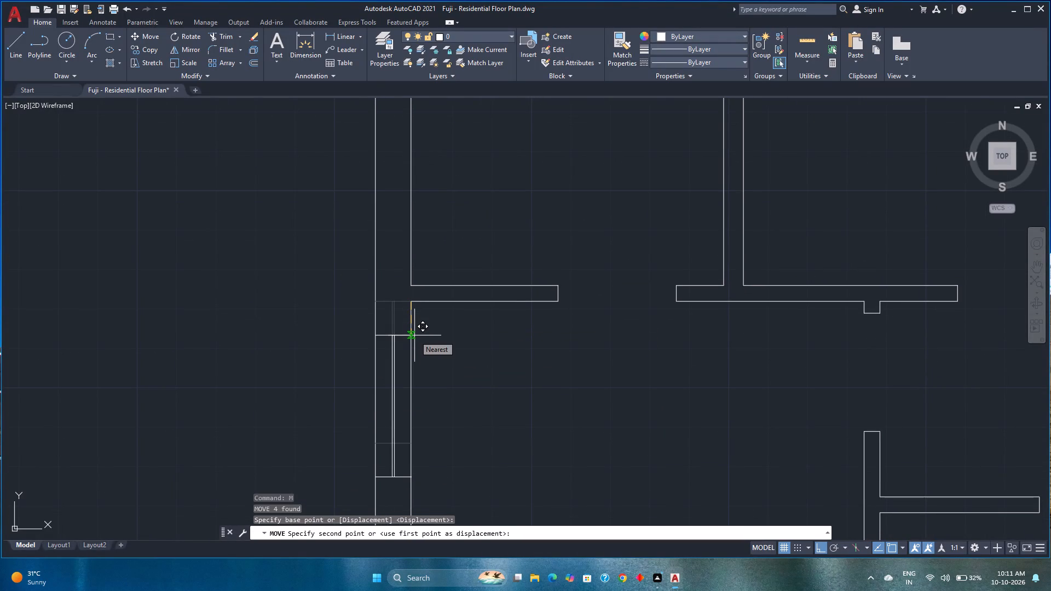
text(1')
key(Return)
Save the drawing.
scroll(434, 367, down, 2)
middle_drag(434, 367, 390, 289)
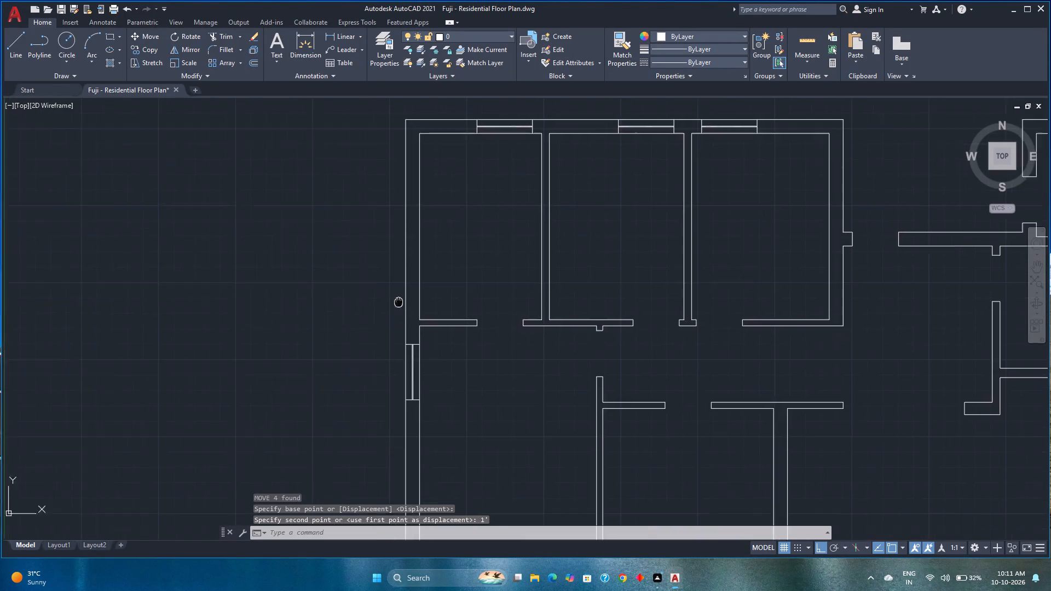
middle_drag(390, 289, 387, 285)
scroll(437, 367, down, 1)
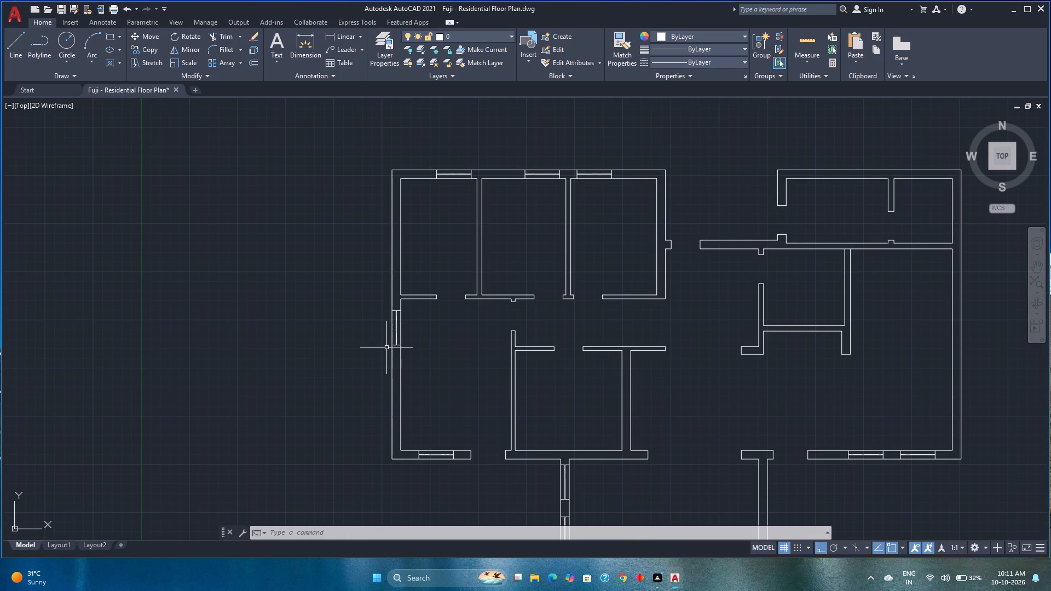
key(ctrl+s)
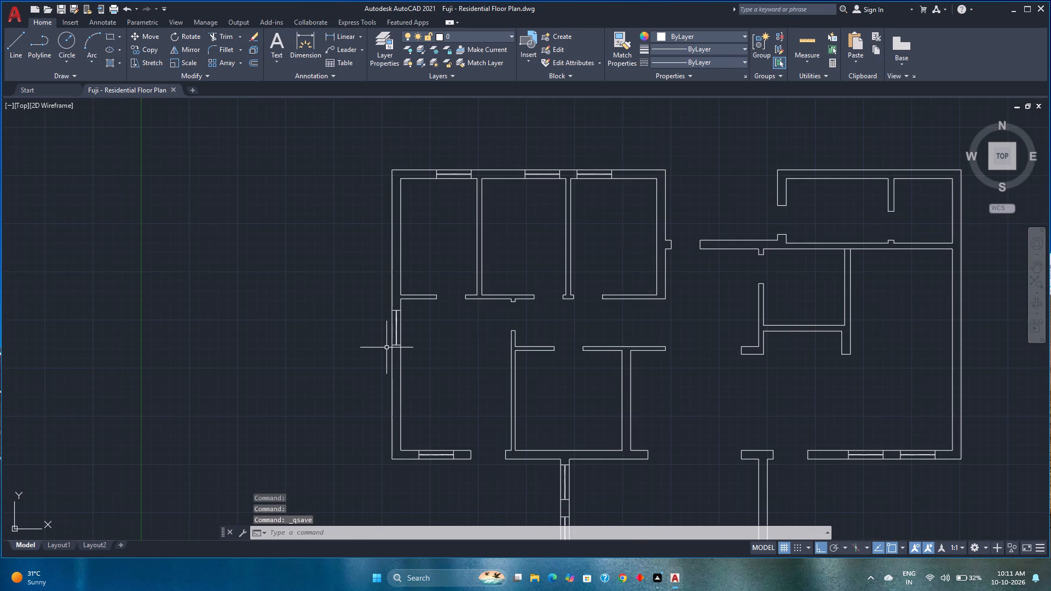
Copy the left-wall window into the right exterior wall, its upper-left corner on the large right room's top-right inner corner.
middle_drag(696, 331, 591, 332)
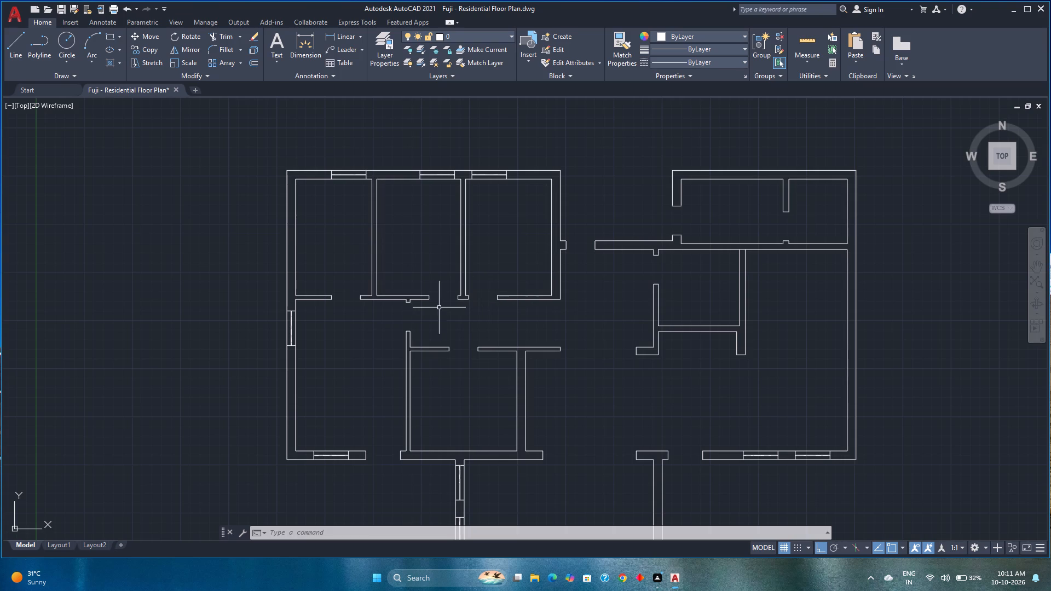
click(290, 329)
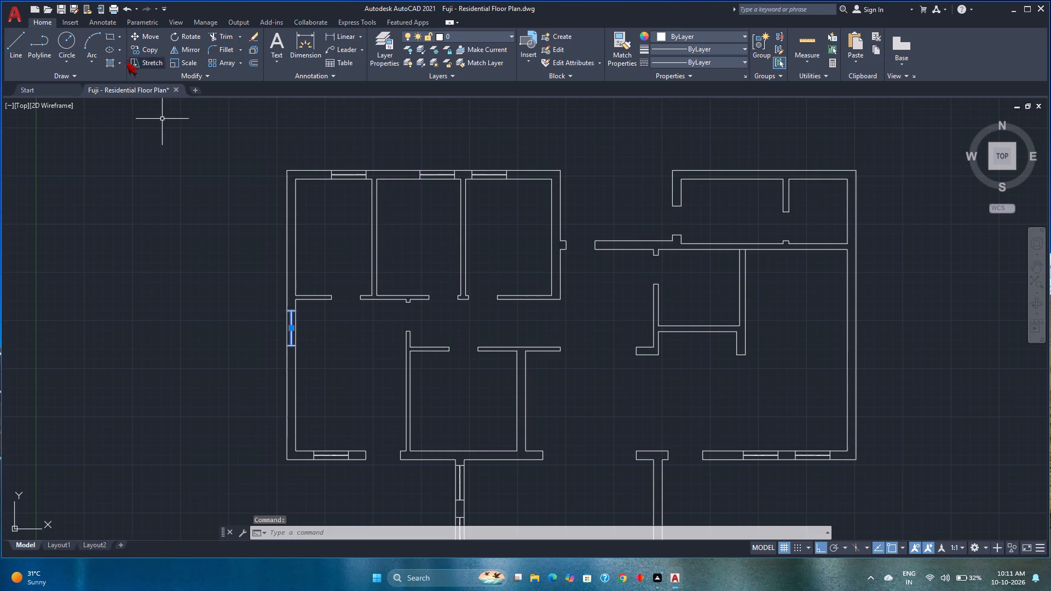
click(140, 44)
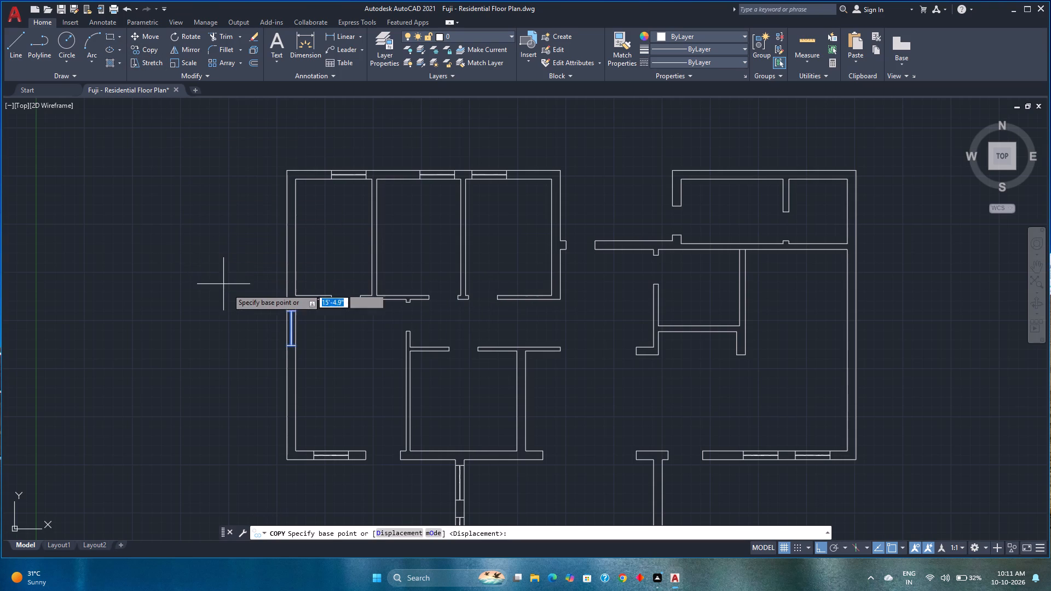
click(285, 312)
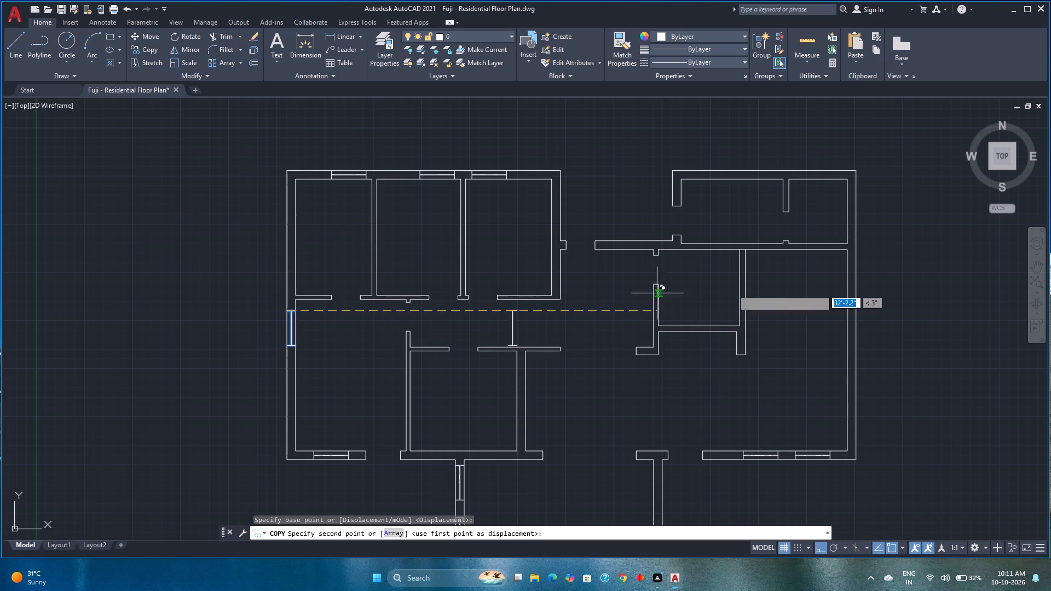
scroll(863, 251, up, 2)
click(823, 250)
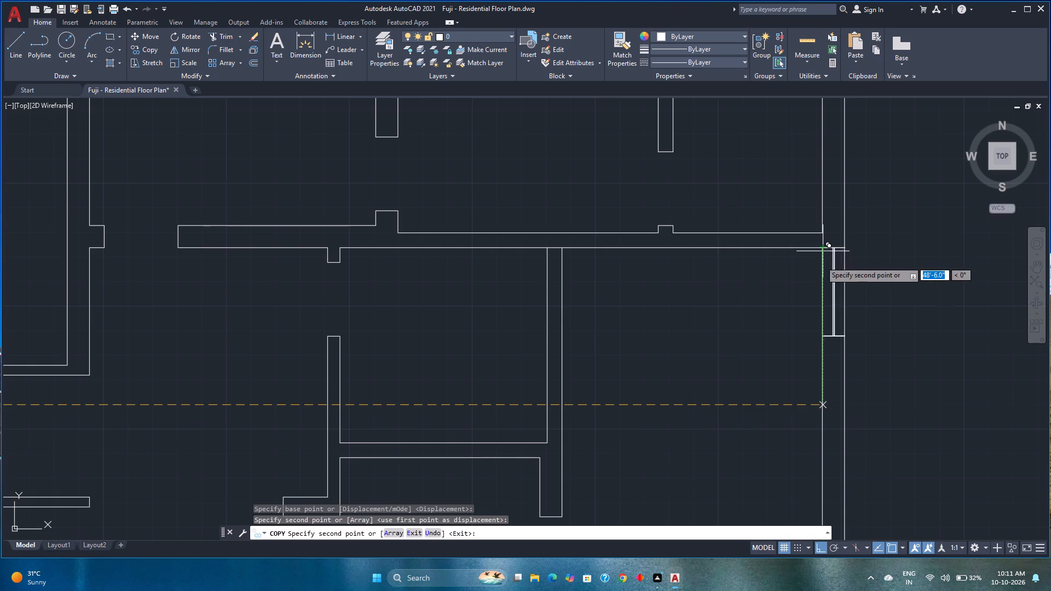
key(Escape)
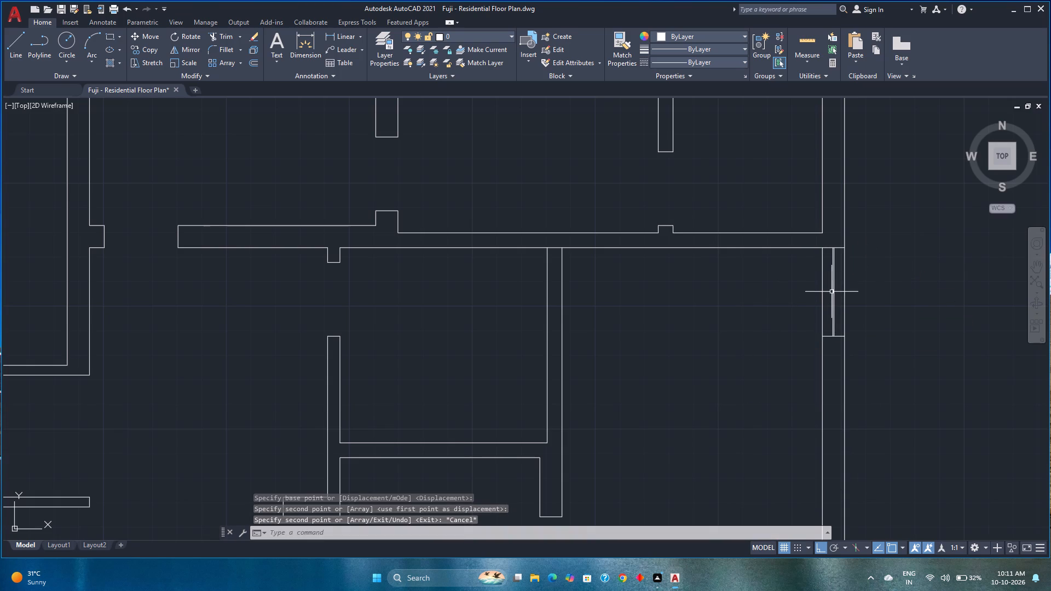
Move the right exterior wall's window 2' down along the wall, away from the room's top partition.
click(833, 289)
key(m)
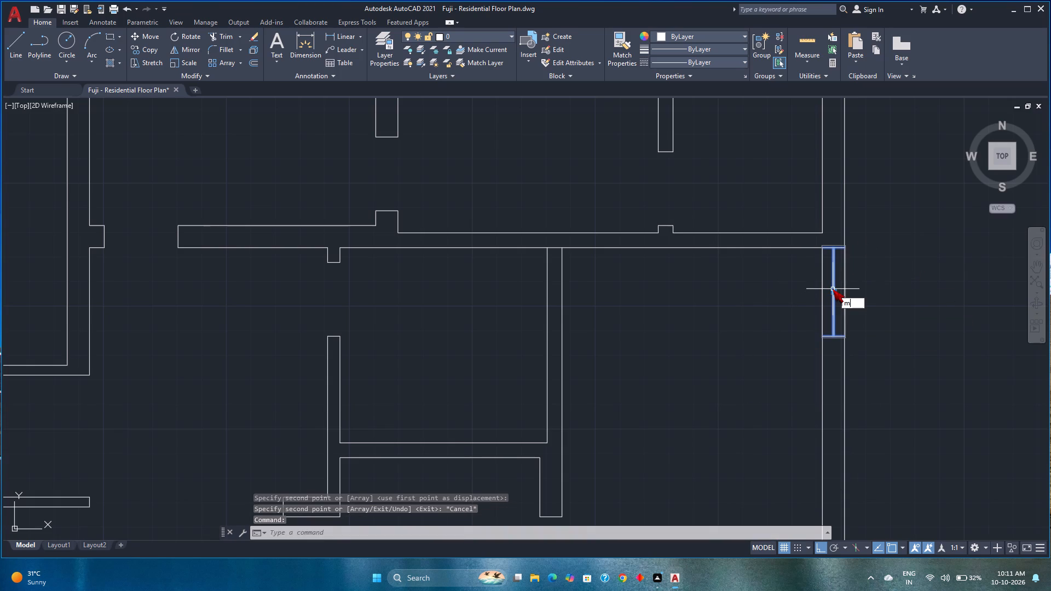
key(Return)
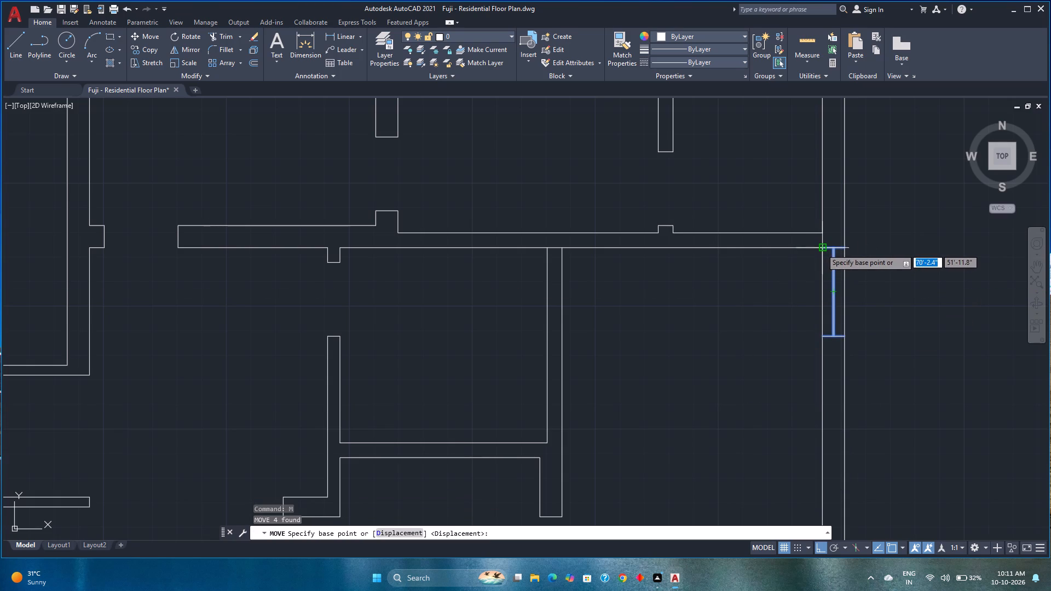
click(821, 248)
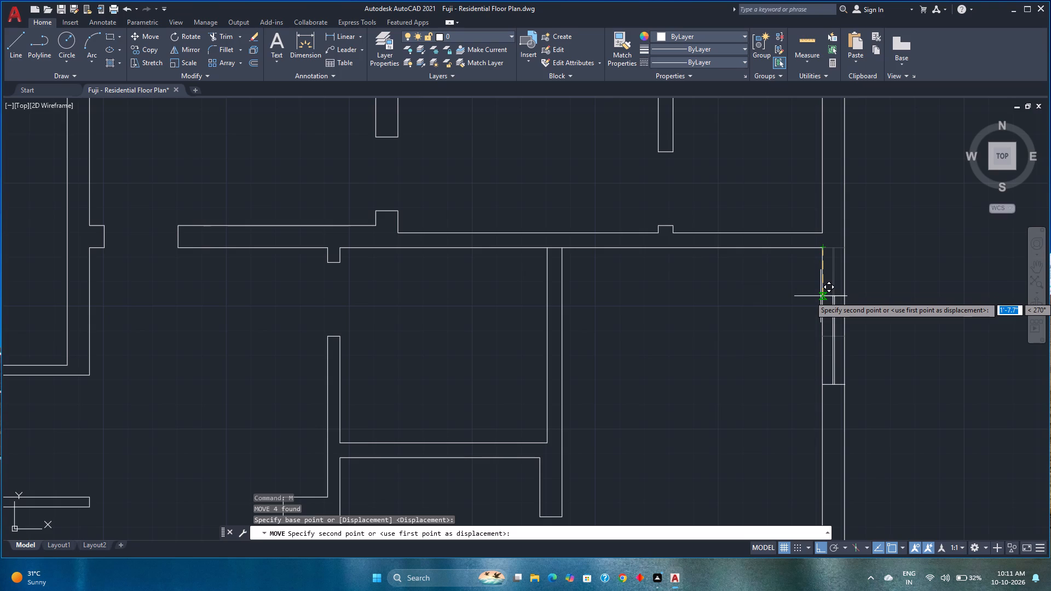
key(2)
key(apostrophe)
key(Return)
scroll(742, 325, down, 2)
middle_drag(742, 324, 742, 323)
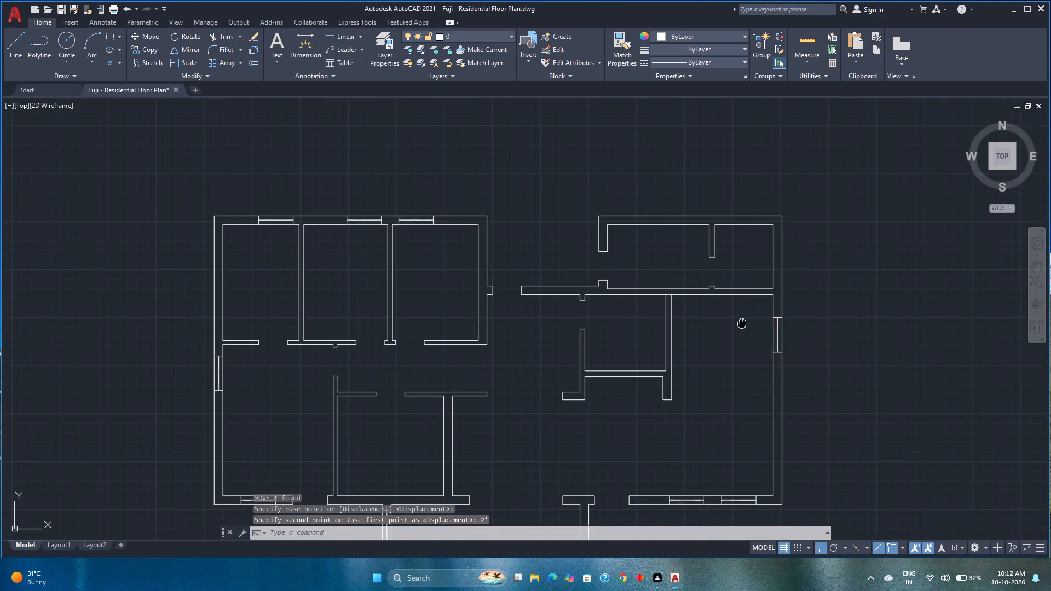
Trim the wall line that closes off the junction of the large right room's left partition with its top wall.
middle_drag(742, 323, 716, 286)
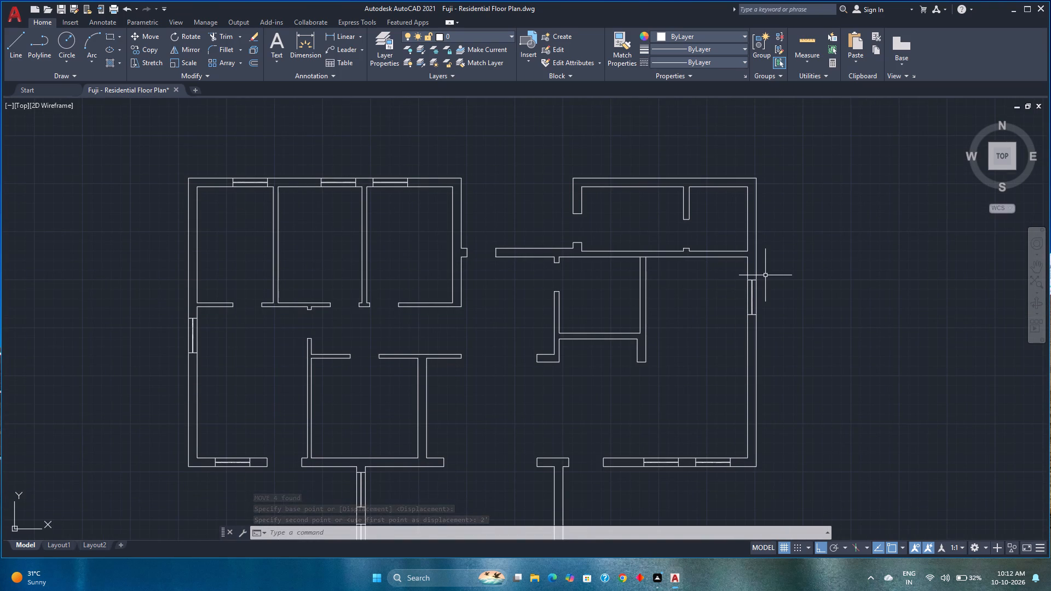
scroll(742, 278, up, 2)
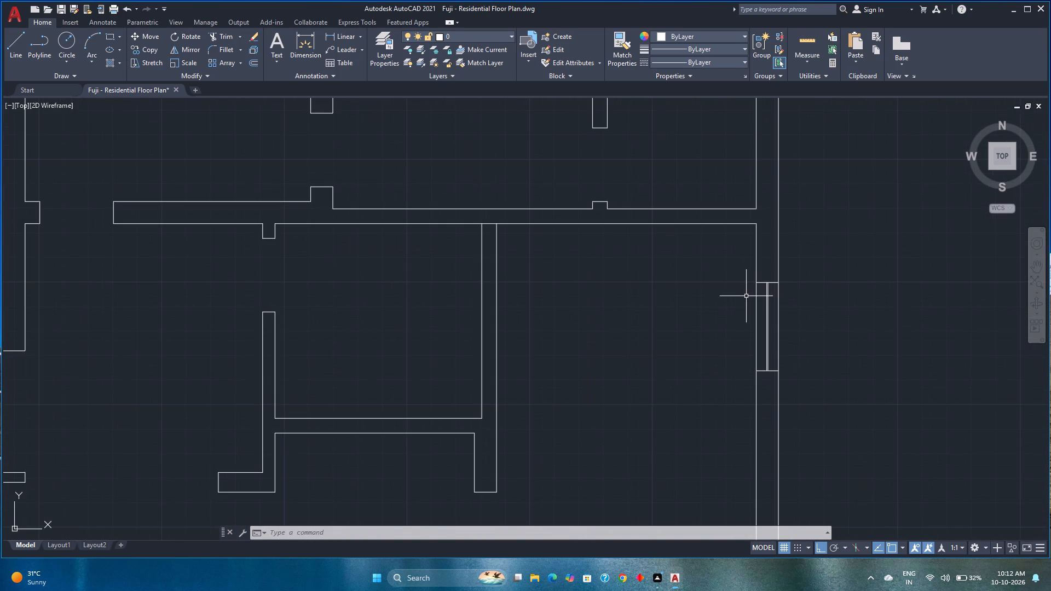
middle_drag(672, 303, 634, 290)
text(tr)
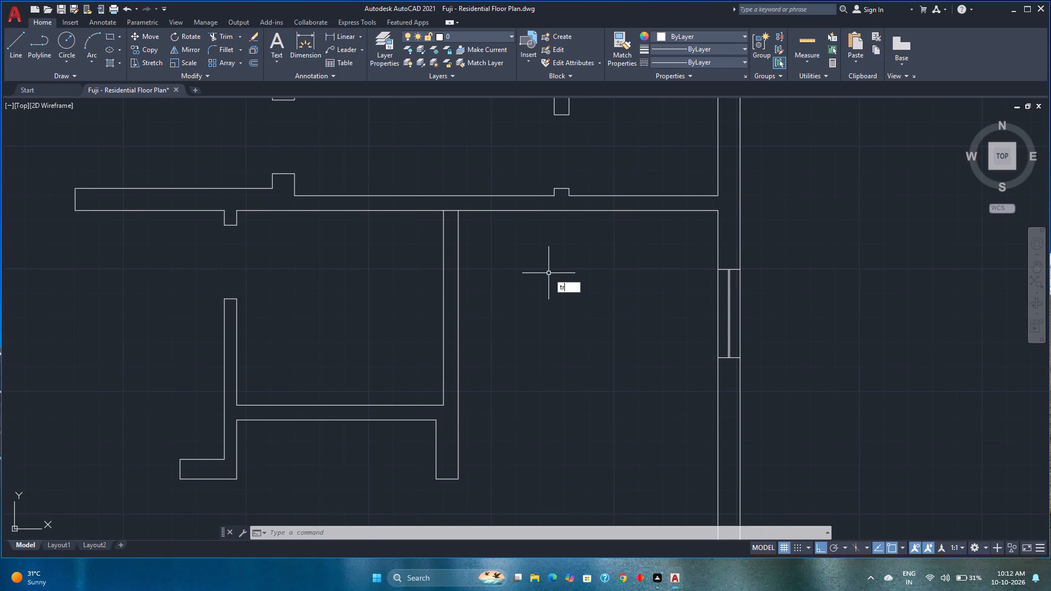
key(Return)
scroll(466, 237, up, 3)
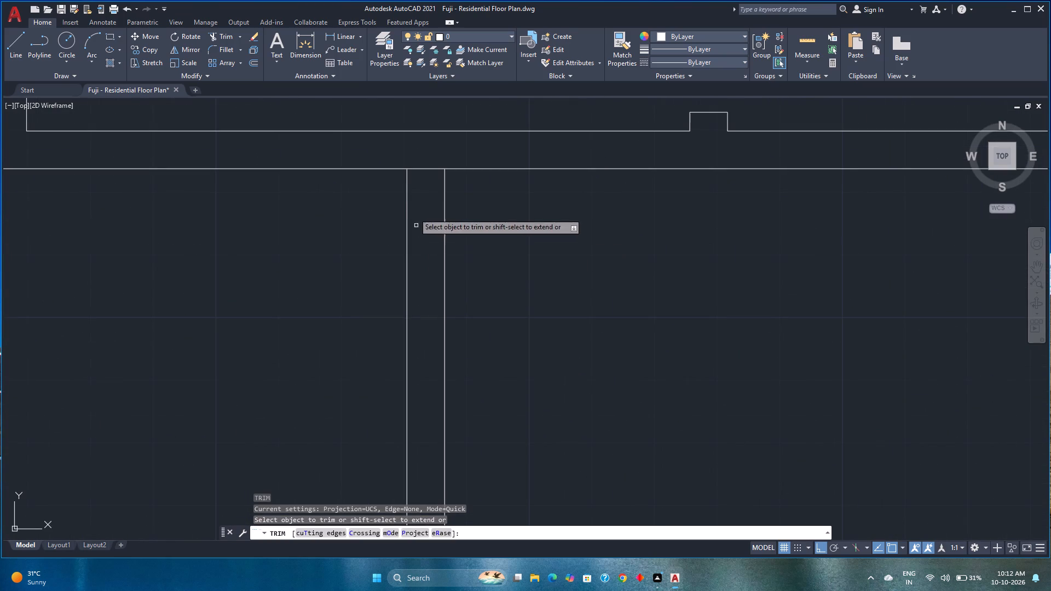
click(419, 163)
click(421, 195)
key(Escape)
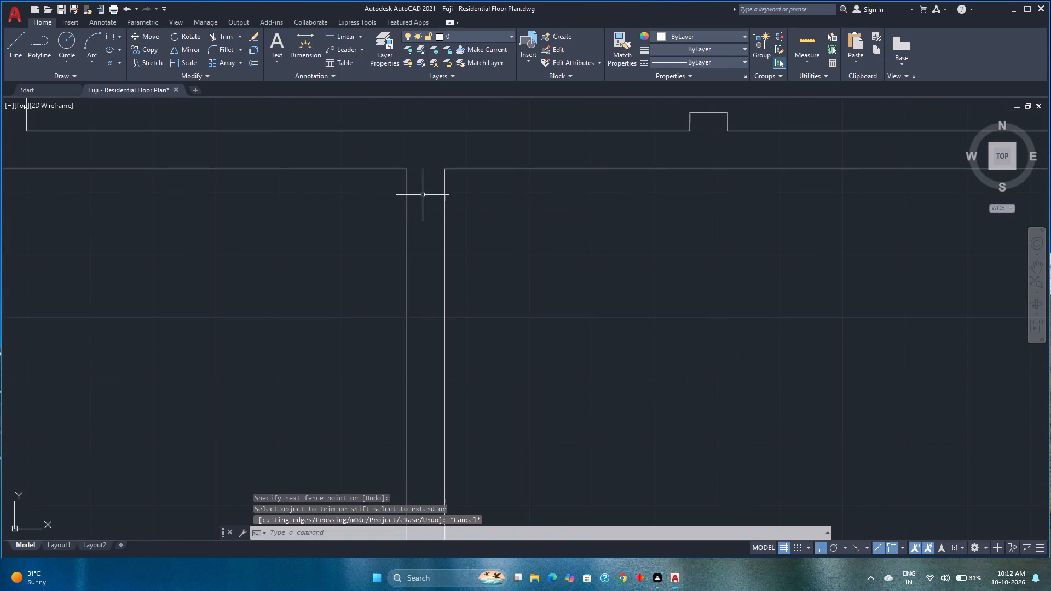
Copy the right exterior wall's window 8' straight down along the wall.
scroll(426, 194, down, 5)
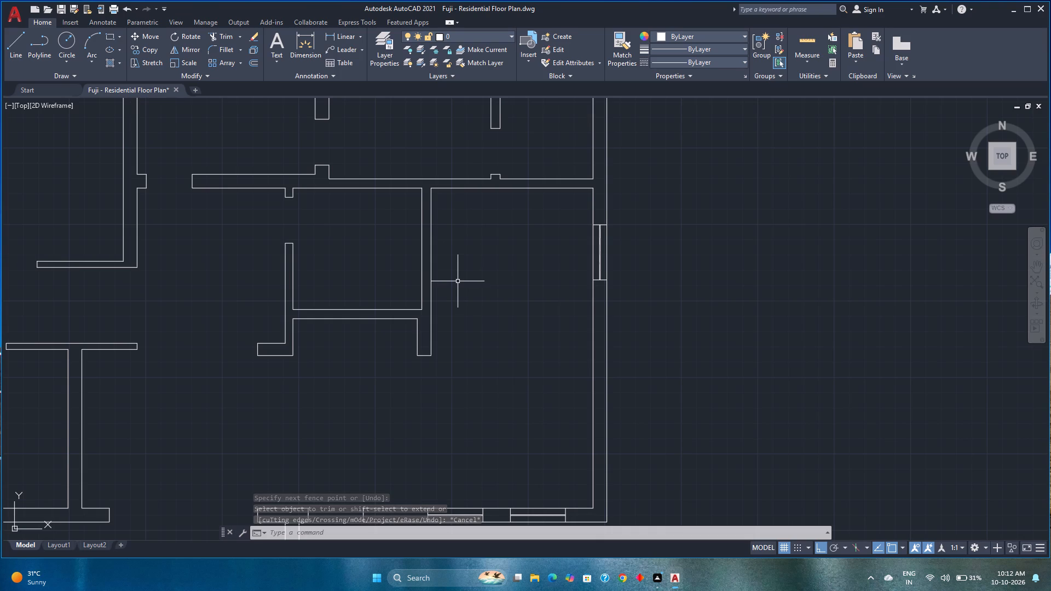
click(599, 260)
click(145, 50)
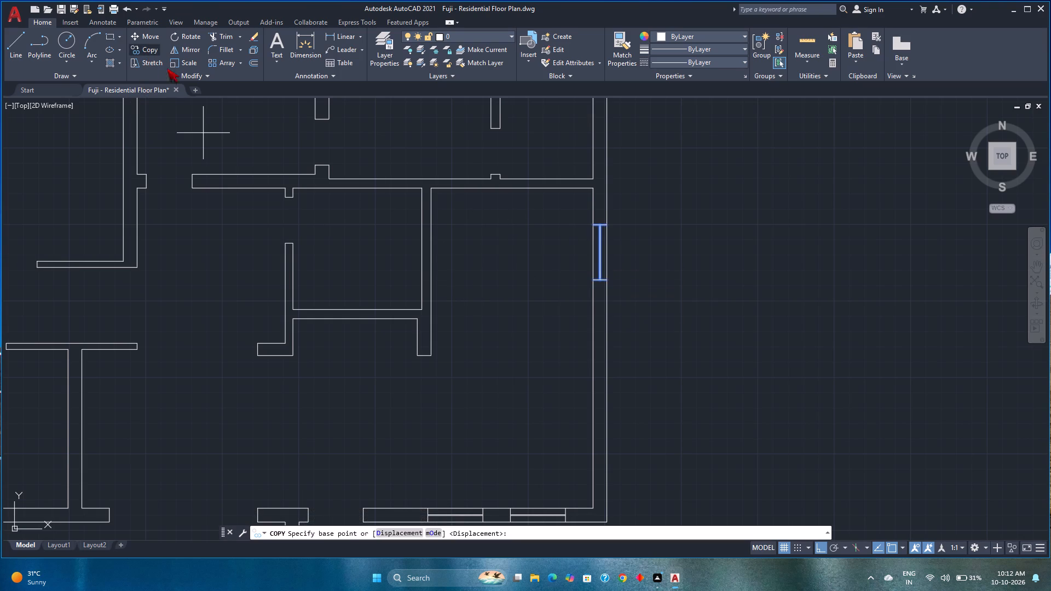
click(608, 223)
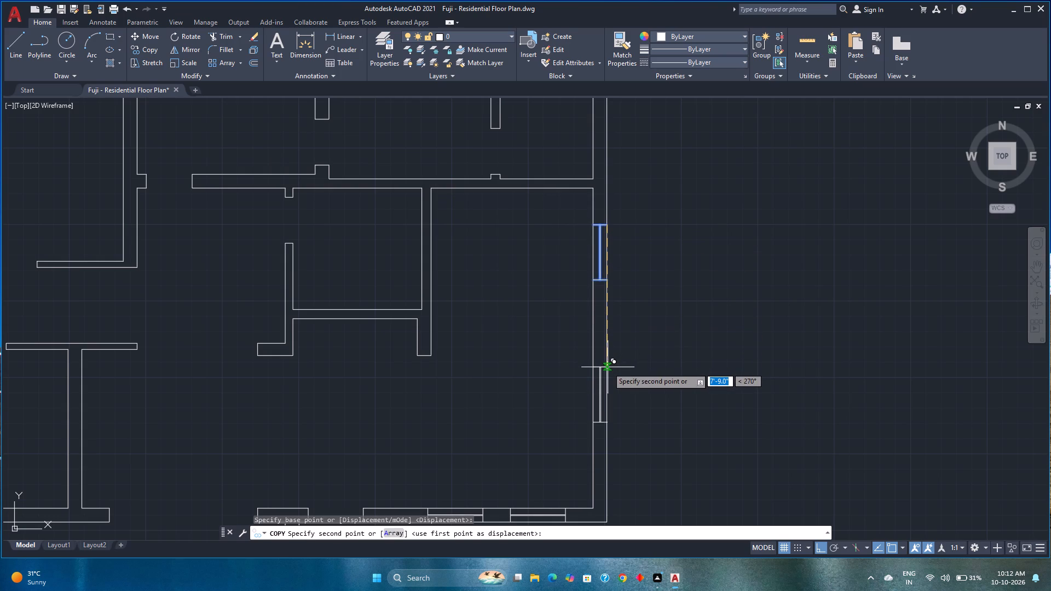
text(8')
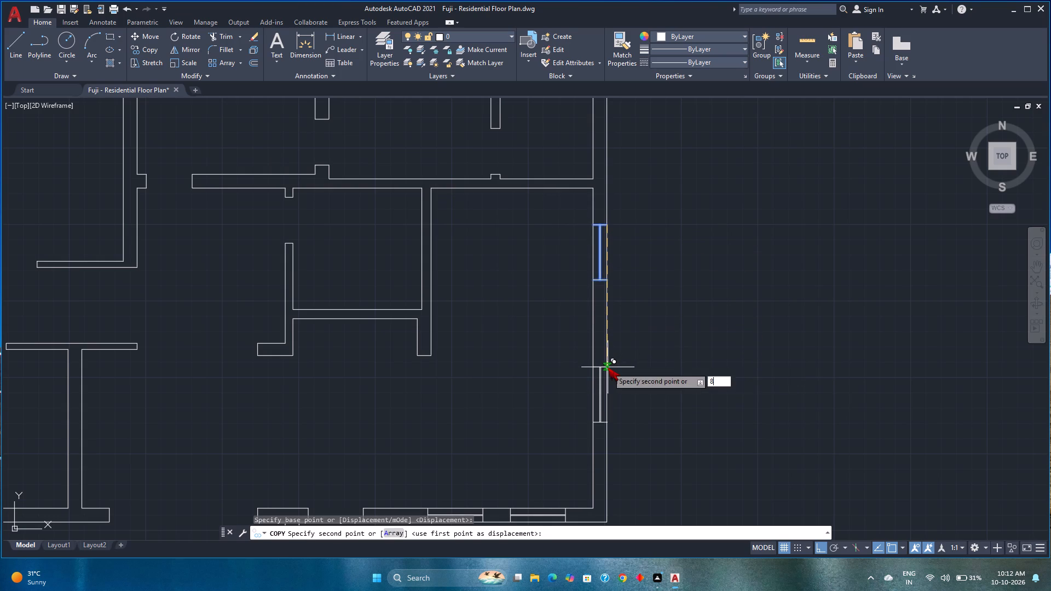
key(Return)
key(space)
Move the right exterior wall's lower window 1' further down along the wall.
scroll(431, 374, down, 1)
middle_drag(431, 374, 434, 373)
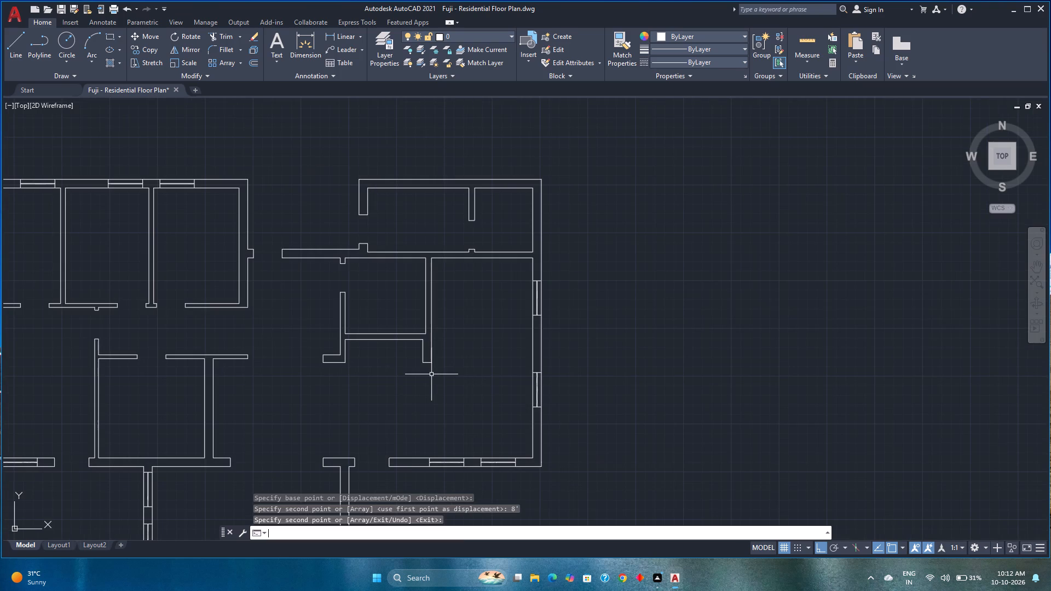
middle_drag(434, 373, 465, 345)
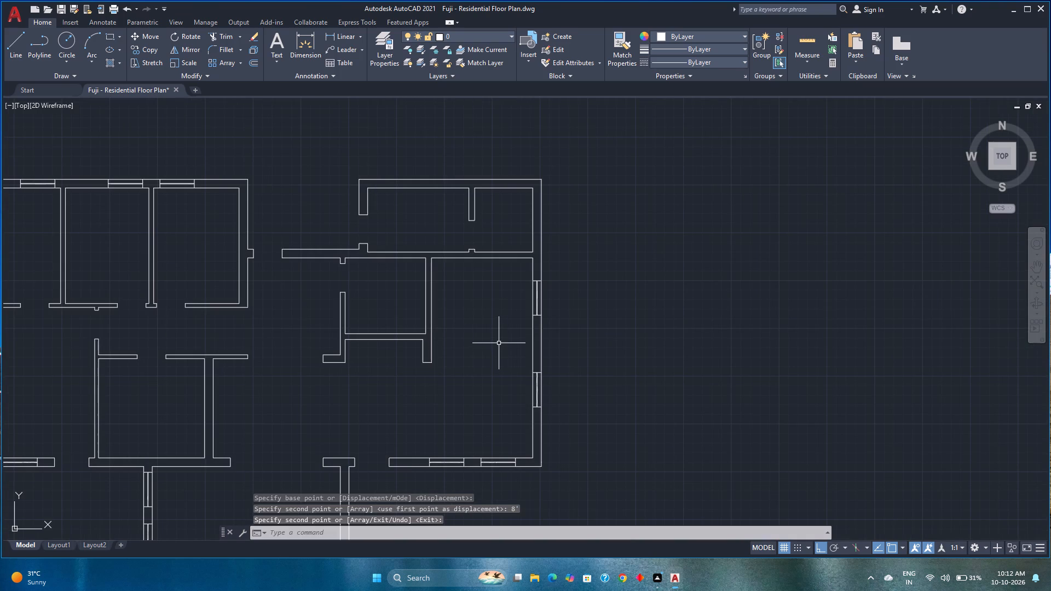
middle_drag(499, 354, 504, 337)
click(545, 355)
key(m)
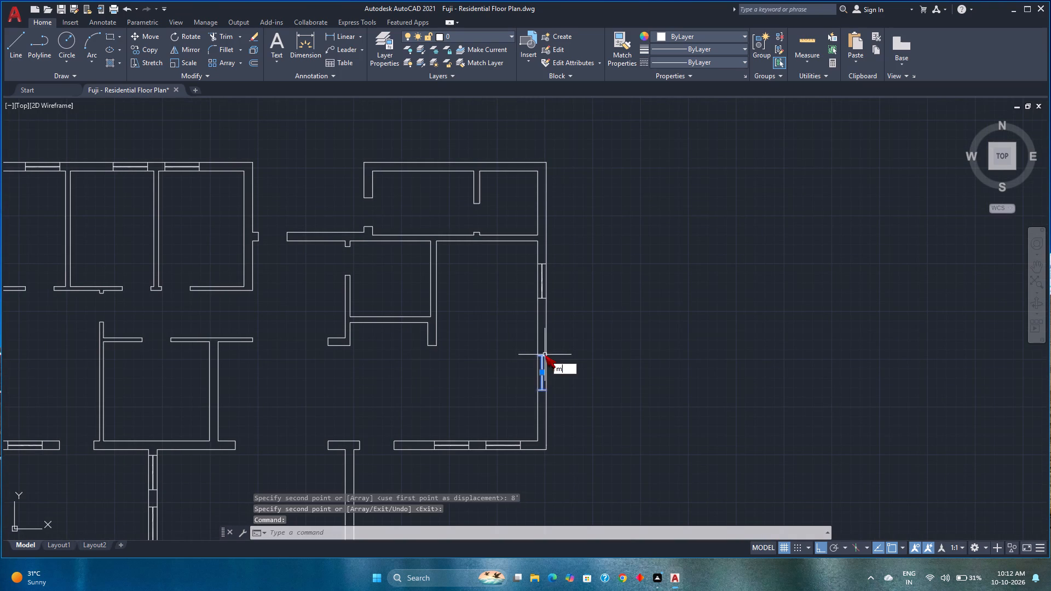
key(Return)
scroll(545, 355, up, 2)
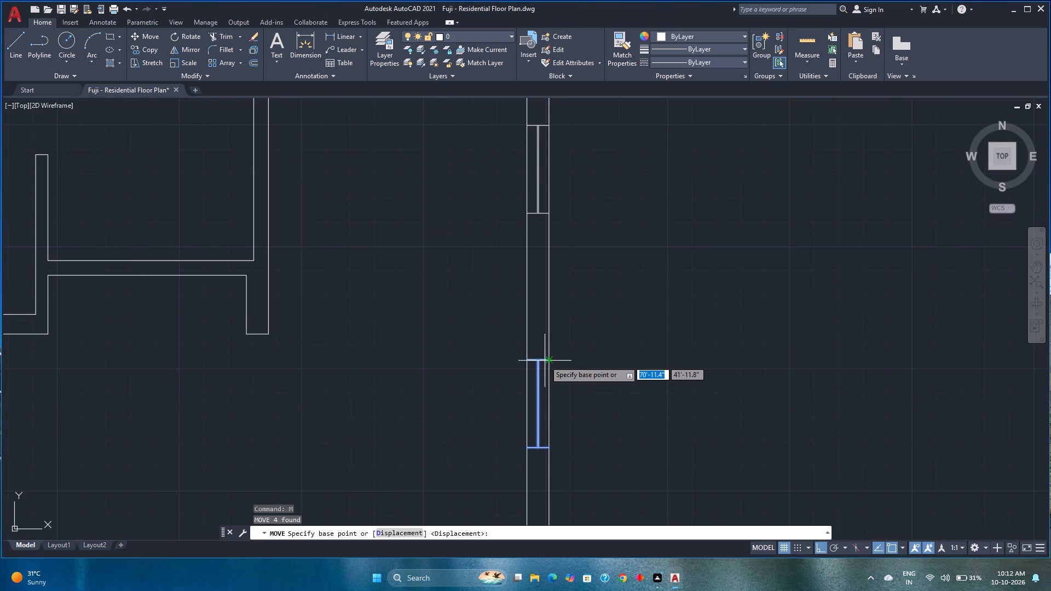
click(546, 361)
text(1')
key(Return)
Save the drawing.
scroll(549, 379, down, 1)
middle_drag(549, 378, 550, 317)
middle_drag(448, 313, 530, 331)
scroll(530, 331, down, 2)
key(ctrl+s)
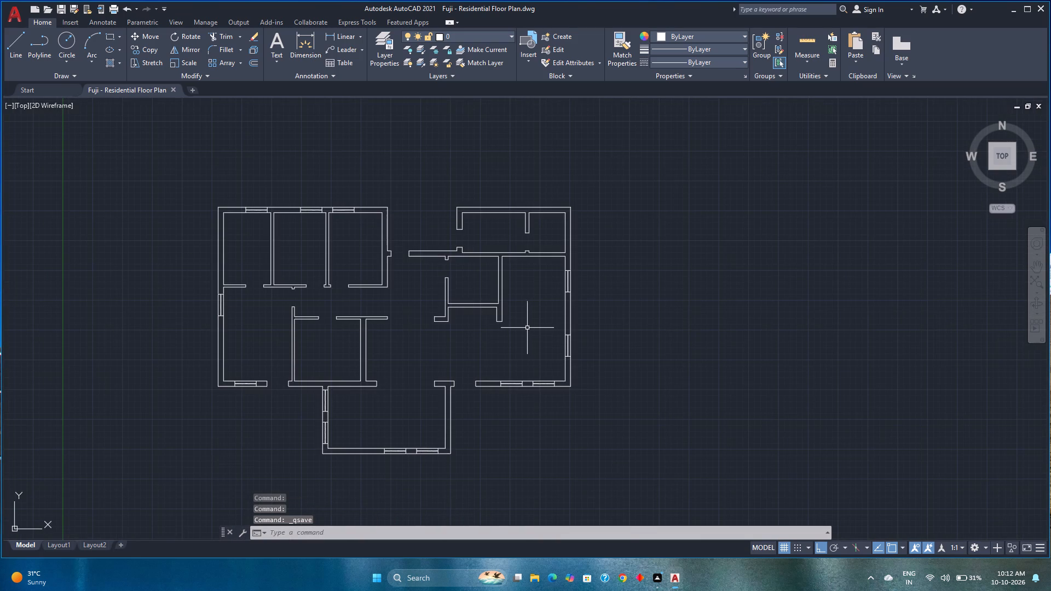
Draw lines from the lower-left room's outer corner down level with the projecting bottom room, then about 14'-7" across to its lower-left corner.
scroll(501, 324, up, 2)
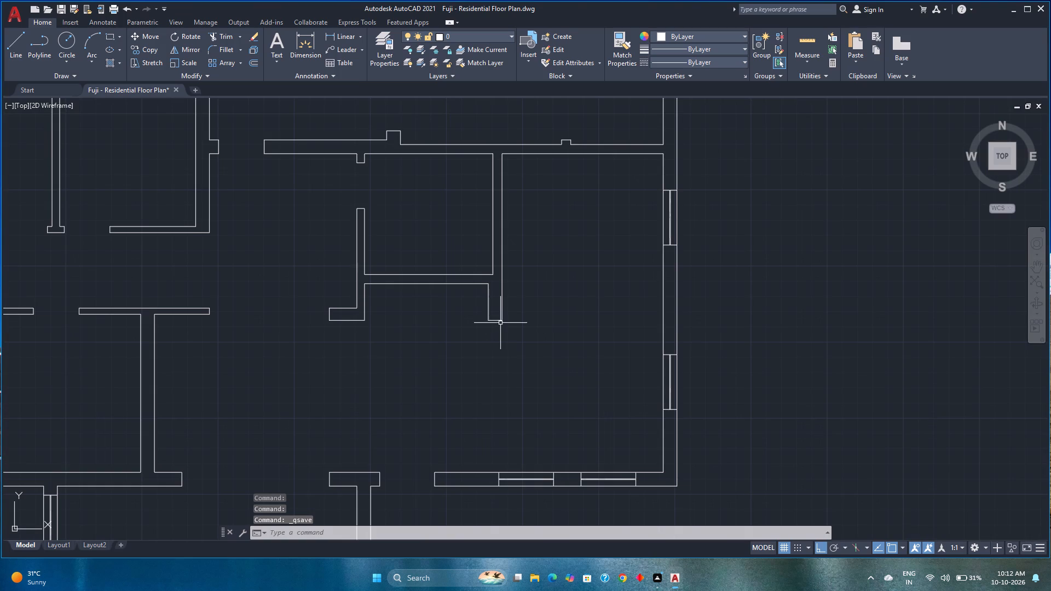
middle_drag(511, 315, 542, 311)
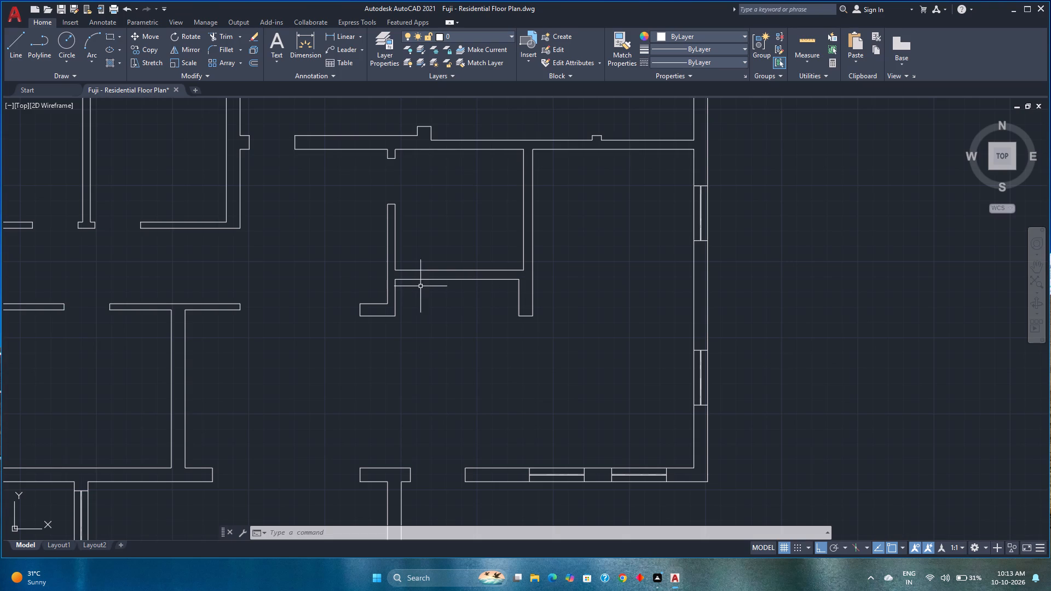
scroll(452, 303, down, 2)
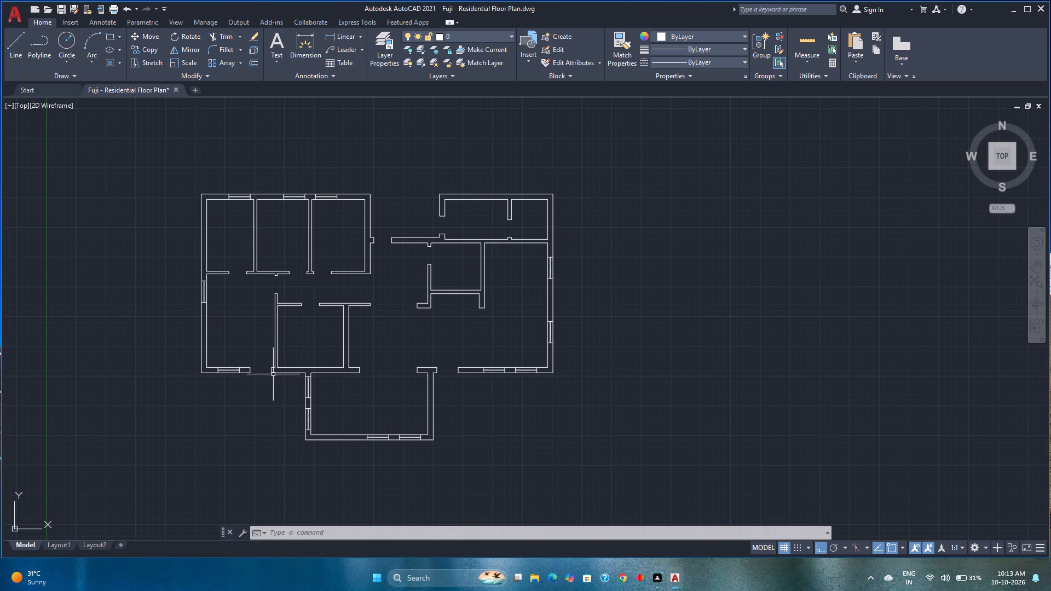
click(15, 48)
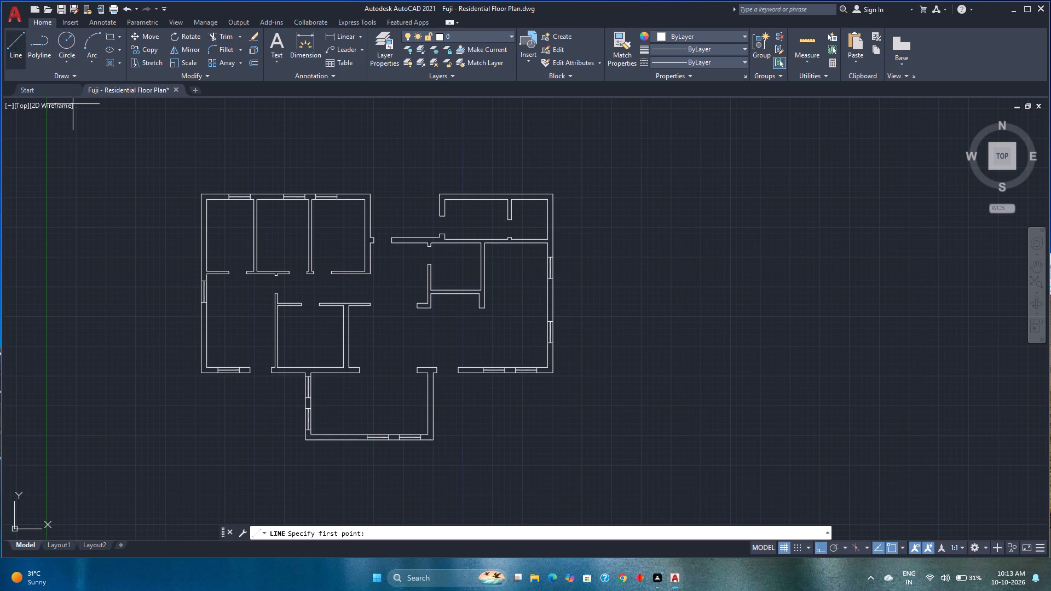
click(202, 374)
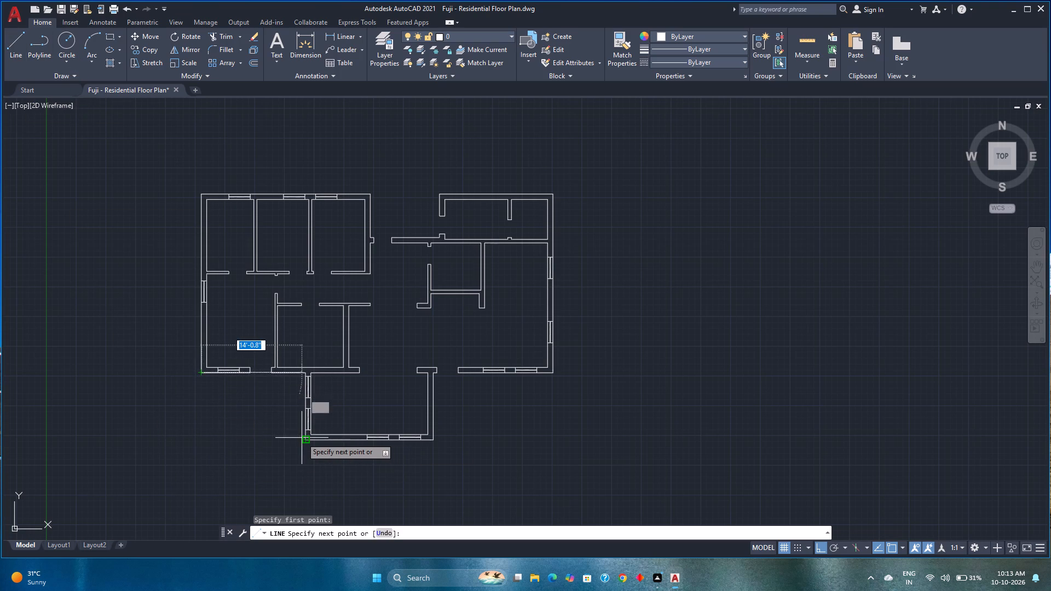
scroll(304, 444, up, 3)
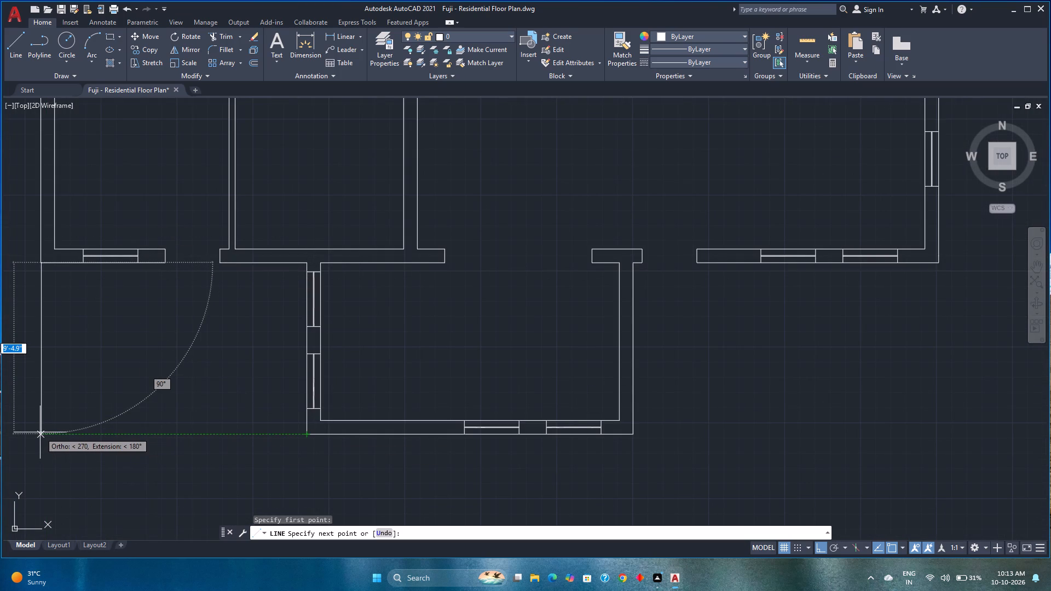
click(40, 432)
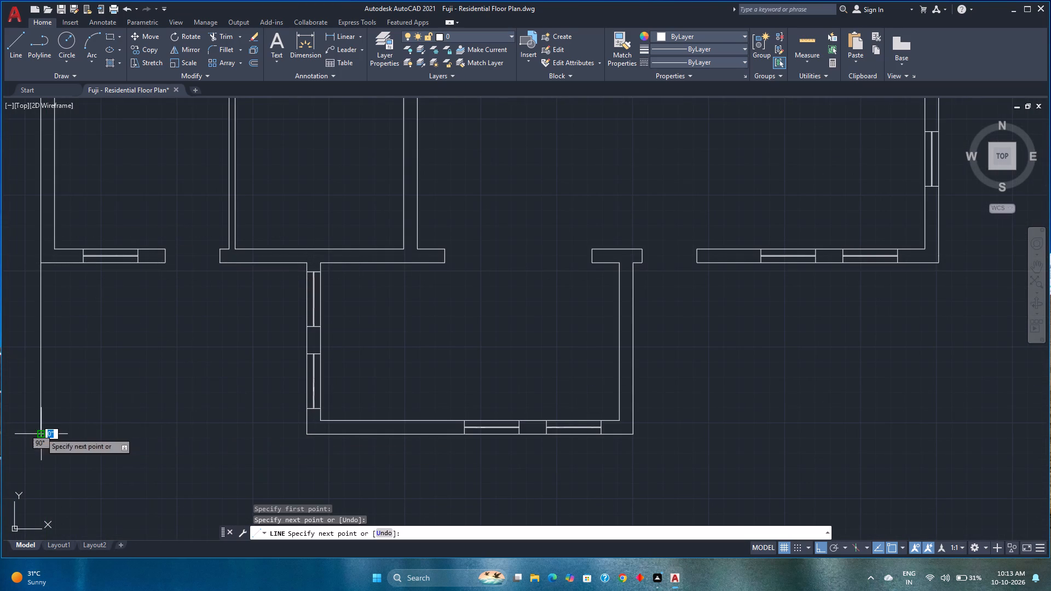
click(307, 434)
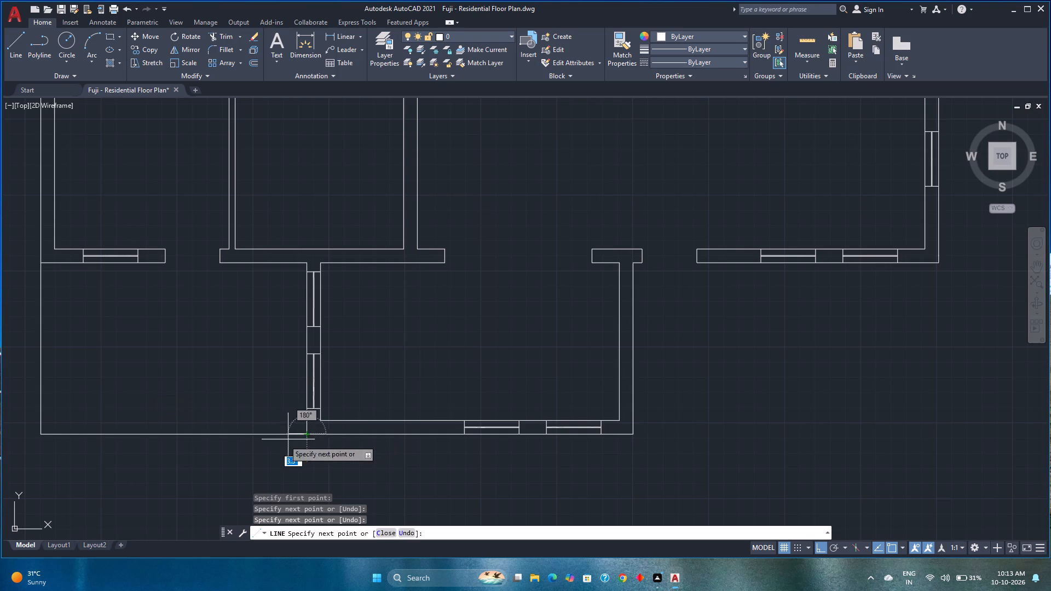
key(Escape)
Draw lines from the bottom room's lower-right corner about 16'-9" across, then up to the large right room's outer bottom-right corner.
scroll(210, 442, down, 2)
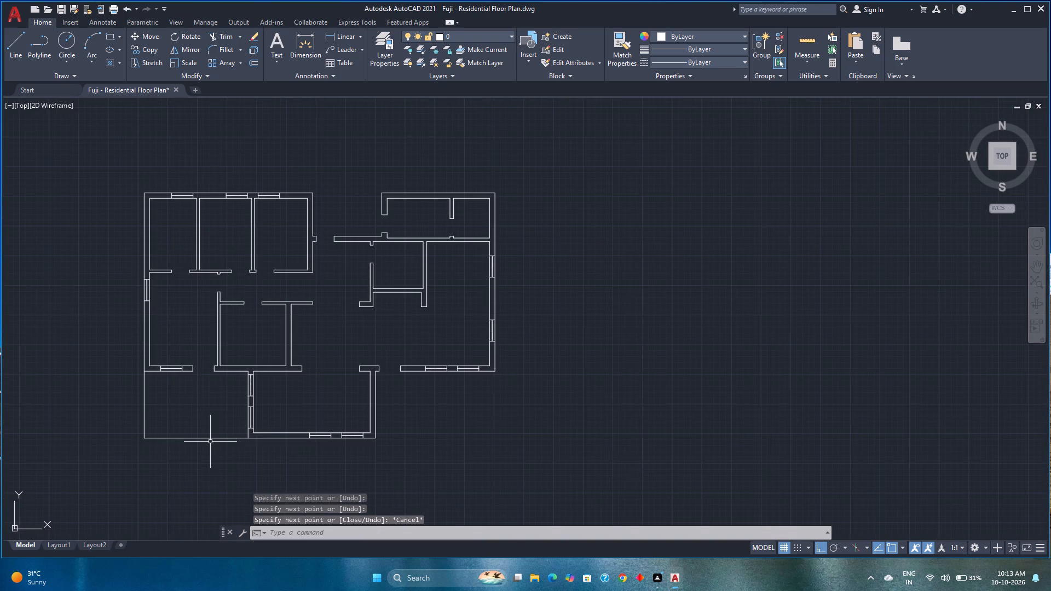
click(16, 44)
scroll(350, 442, up, 2)
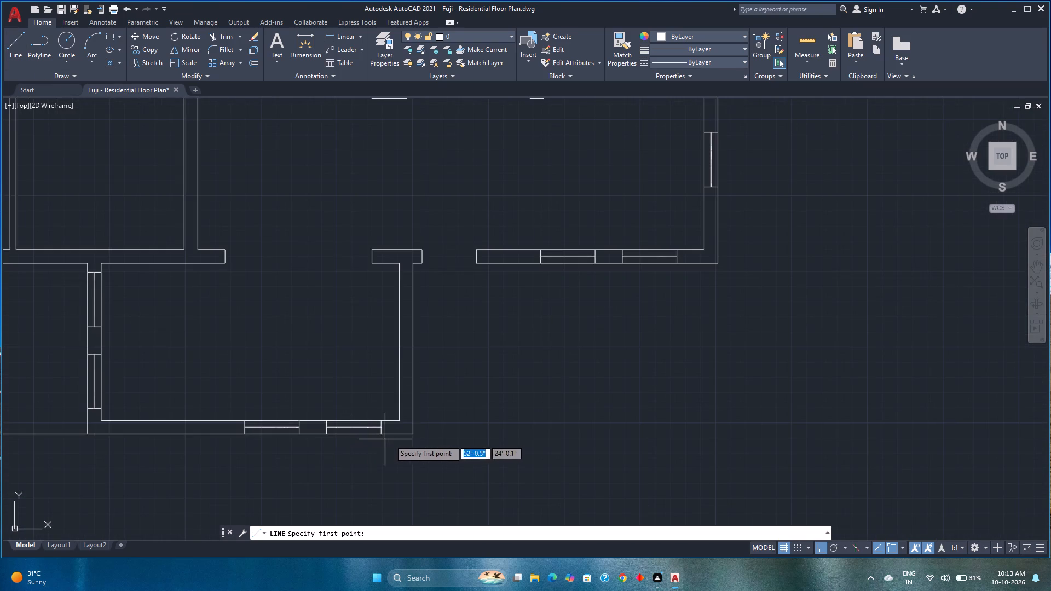
click(415, 436)
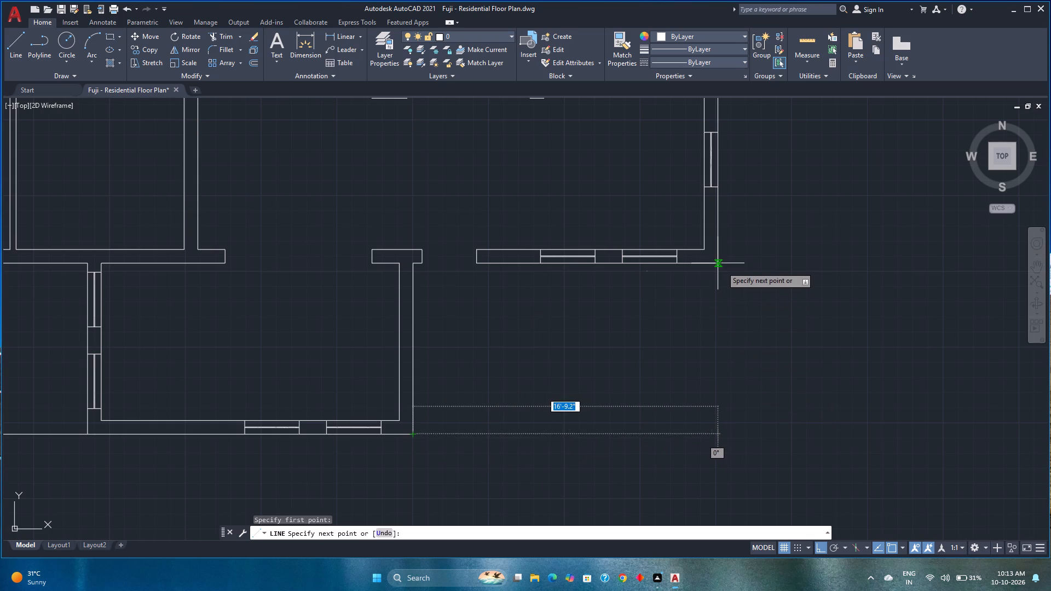
click(719, 432)
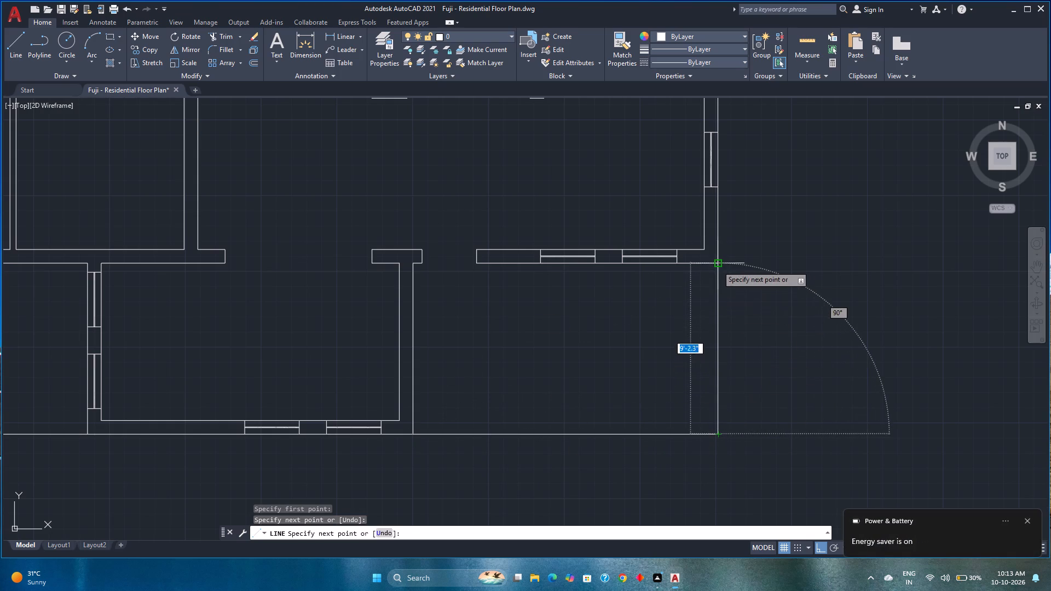
click(717, 265)
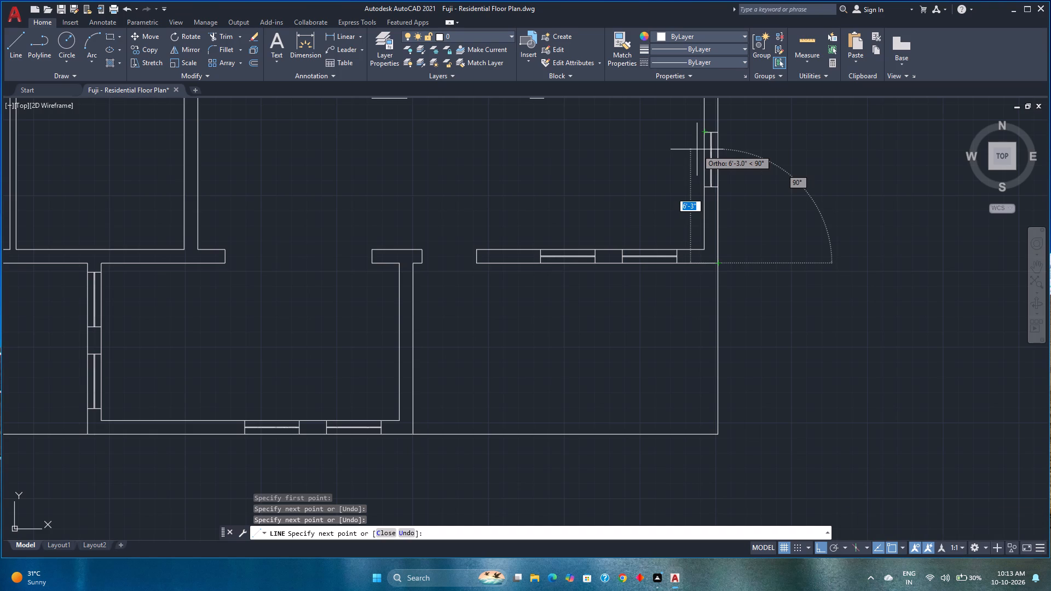
key(space)
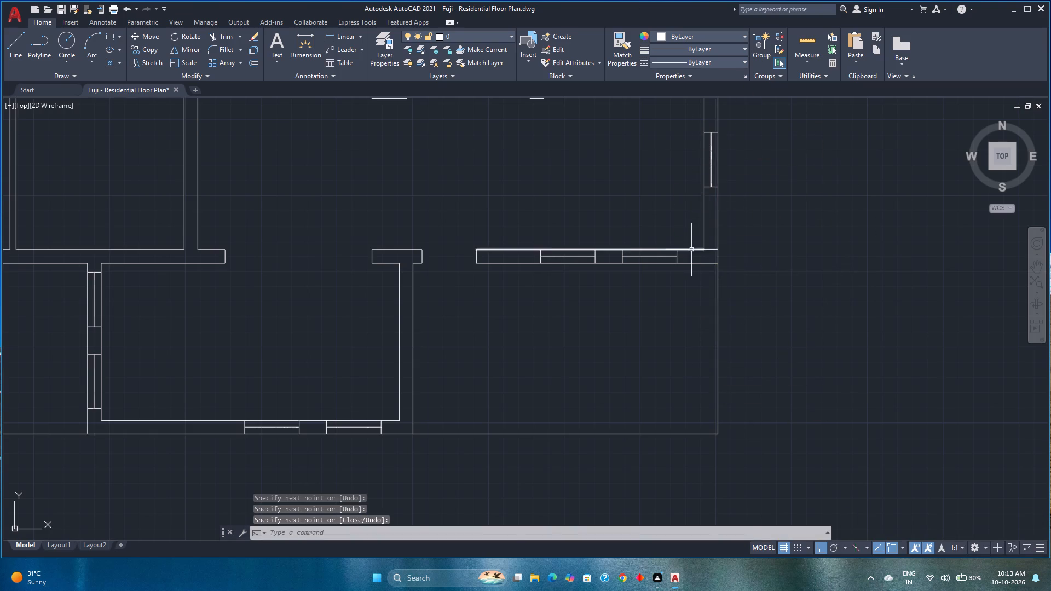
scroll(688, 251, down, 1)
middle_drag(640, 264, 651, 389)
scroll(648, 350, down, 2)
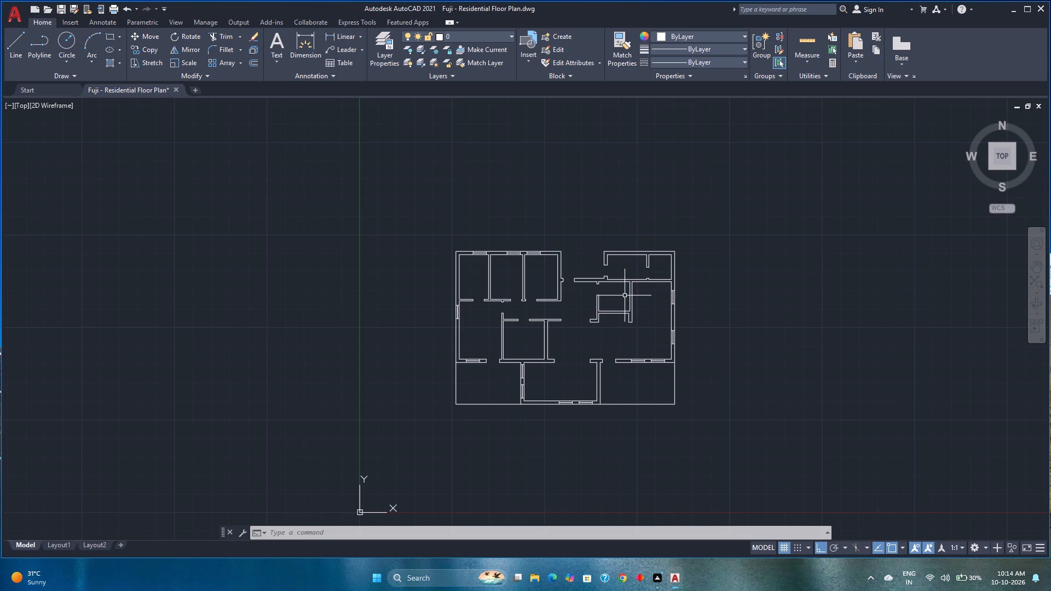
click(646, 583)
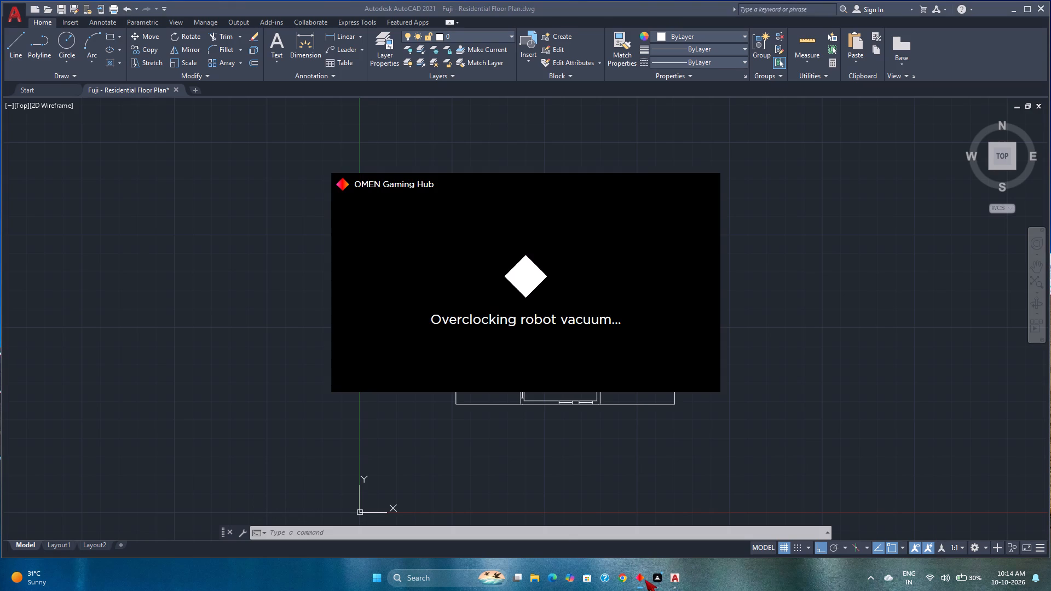
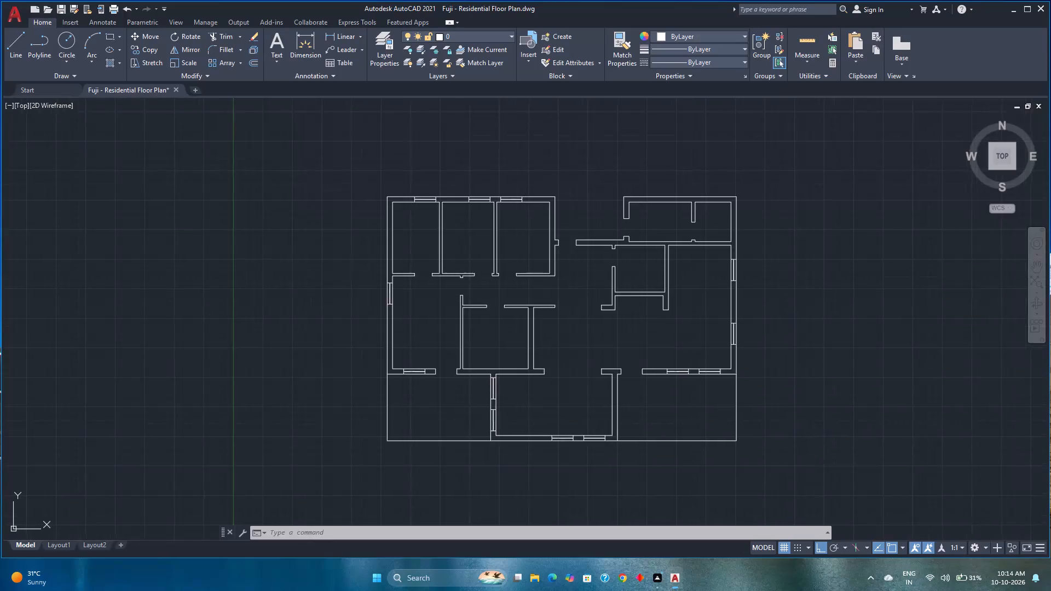
Save the drawing.
key(ctrl+s)
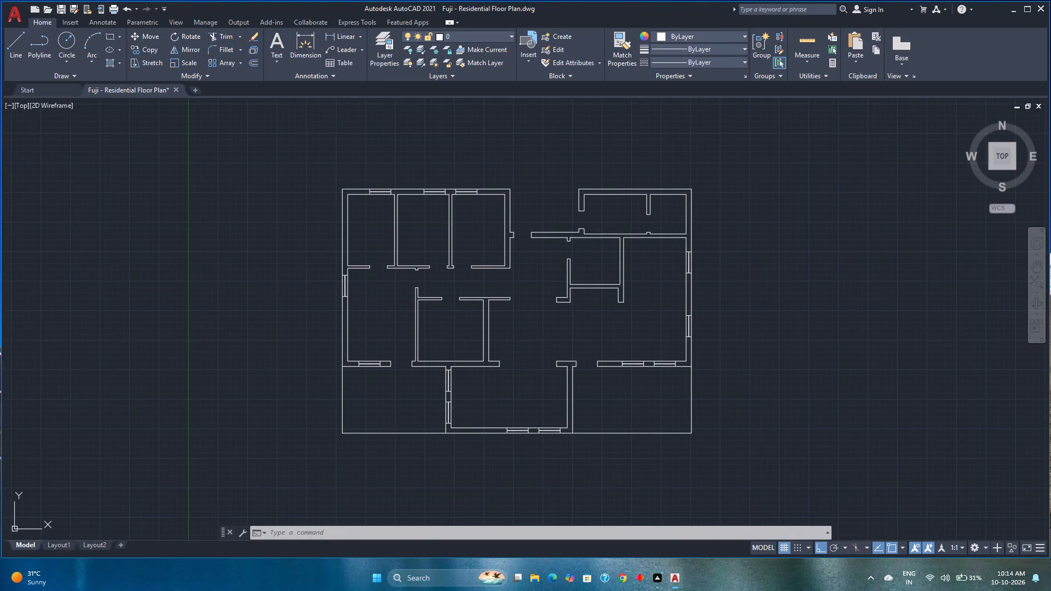
Draw a line closing the open gap along the plan's top edge, between the outer top corners of the left and right room blocks.
scroll(697, 429, up, 1)
middle_drag(697, 429, 719, 472)
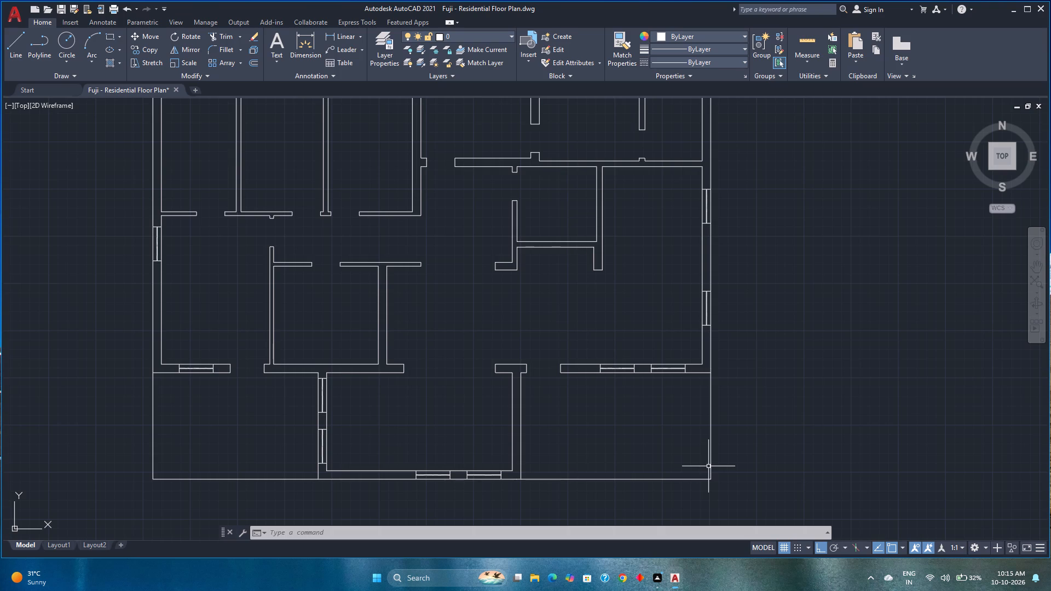
scroll(593, 424, down, 2)
middle_drag(593, 424, 587, 429)
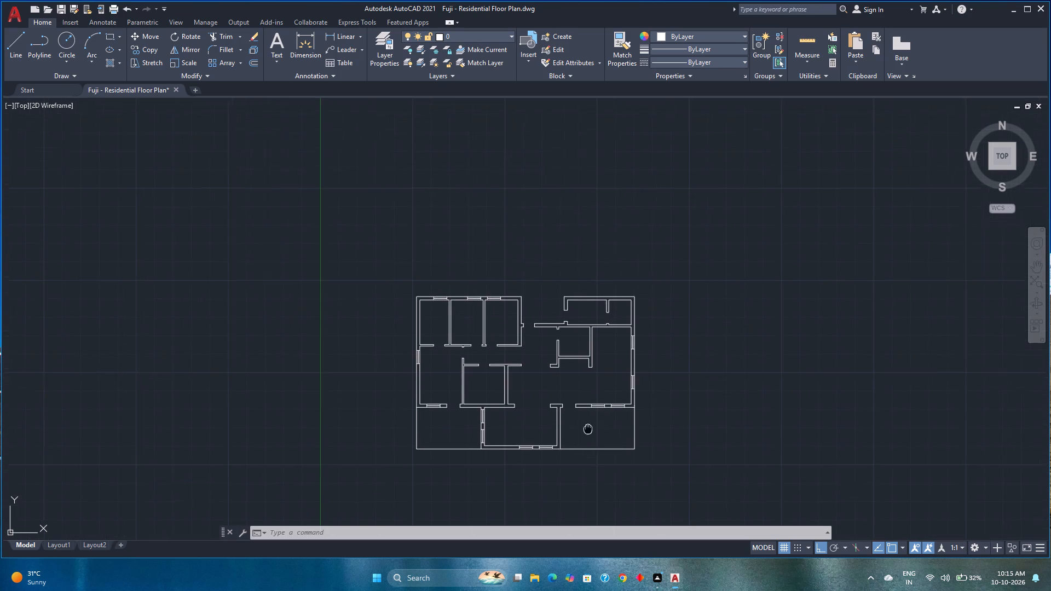
middle_drag(587, 429, 566, 436)
scroll(516, 343, up, 2)
middle_drag(517, 341, 419, 341)
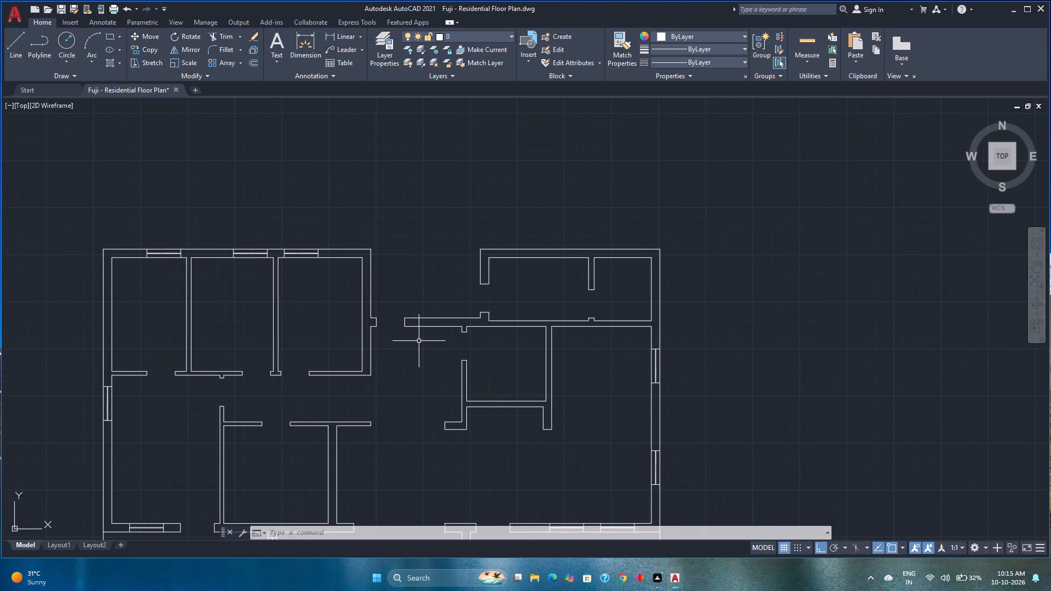
key(l)
key(Return)
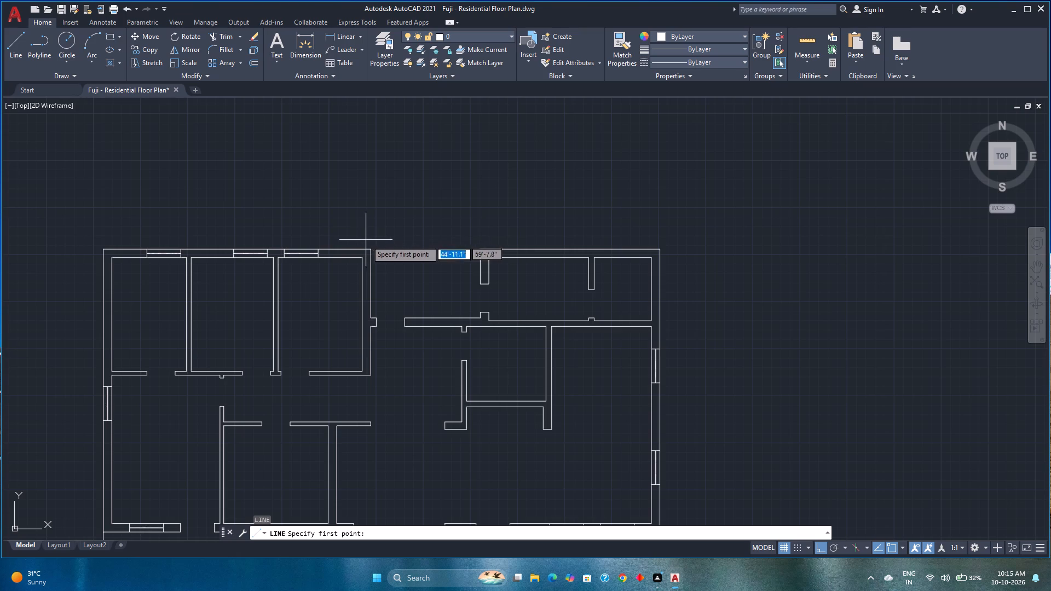
click(371, 250)
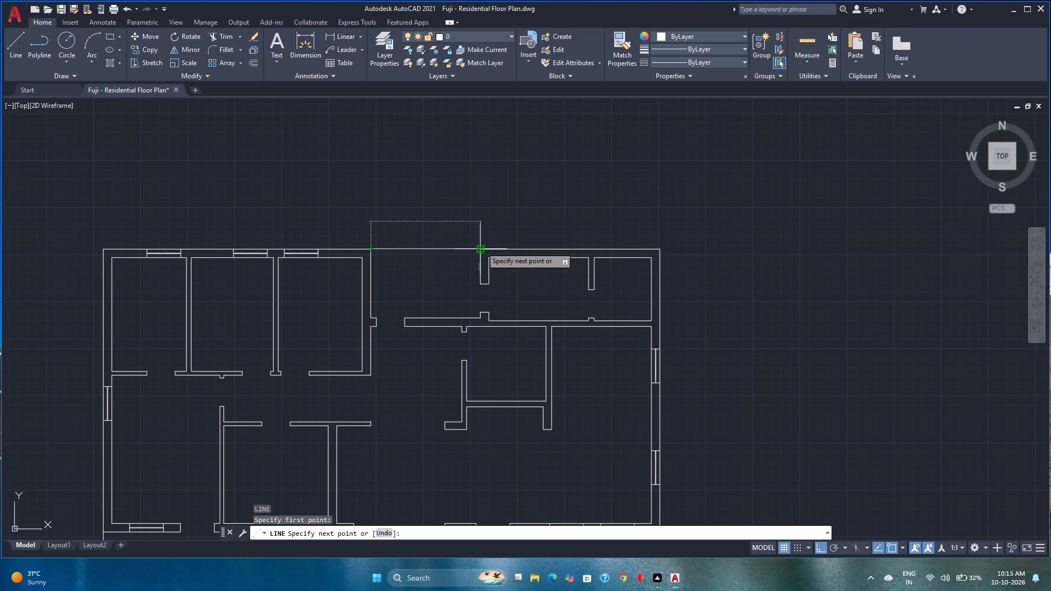
click(481, 247)
key(Escape)
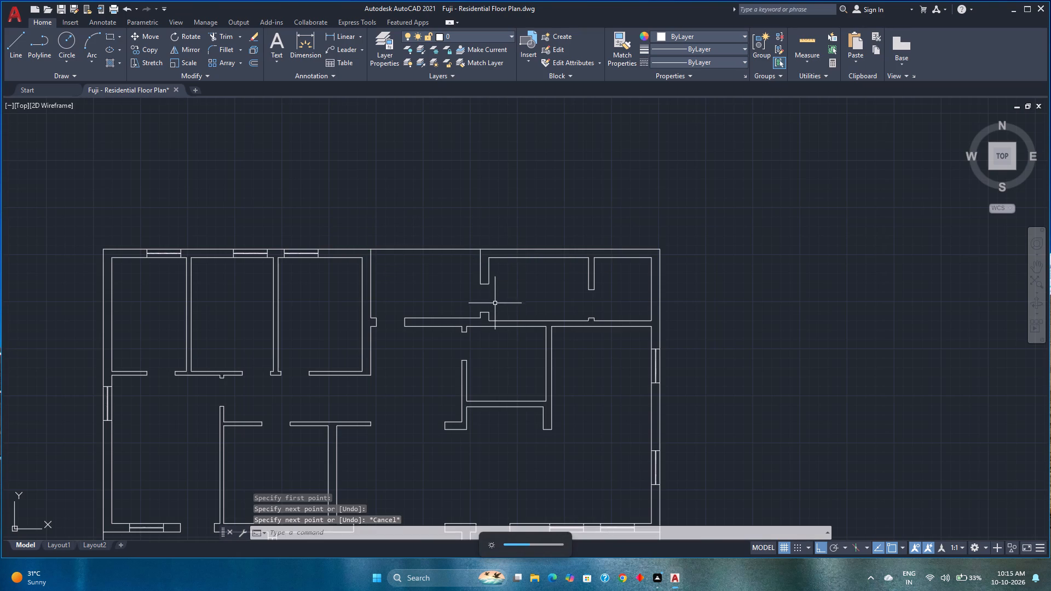
Save the drawing with the closed top edge.
key(ctrl+s)
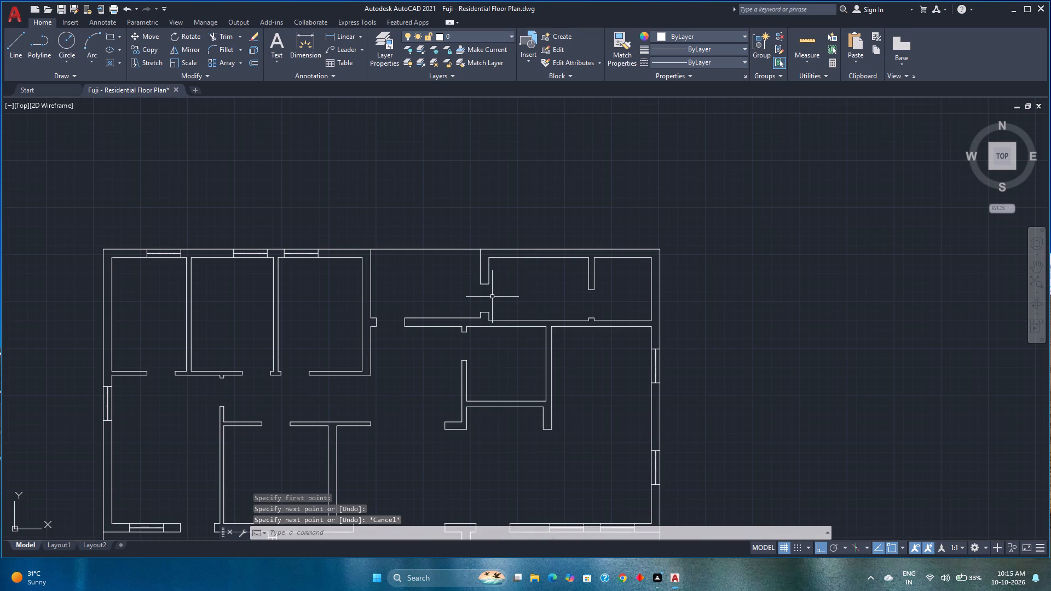
middle_drag(495, 297, 569, 206)
scroll(545, 251, down, 1)
middle_drag(545, 251, 563, 221)
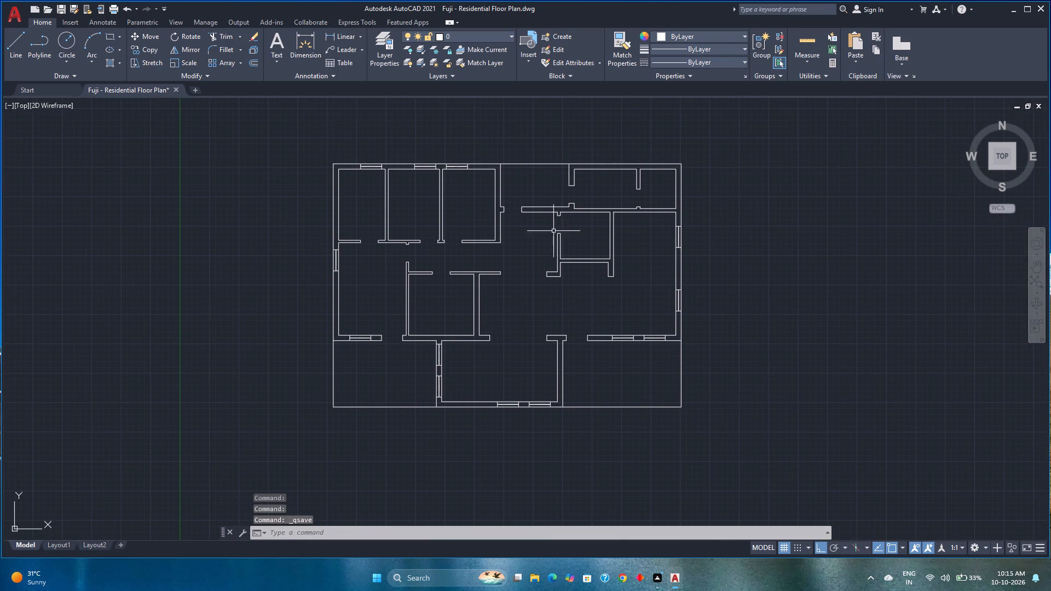
middle_drag(550, 280, 489, 291)
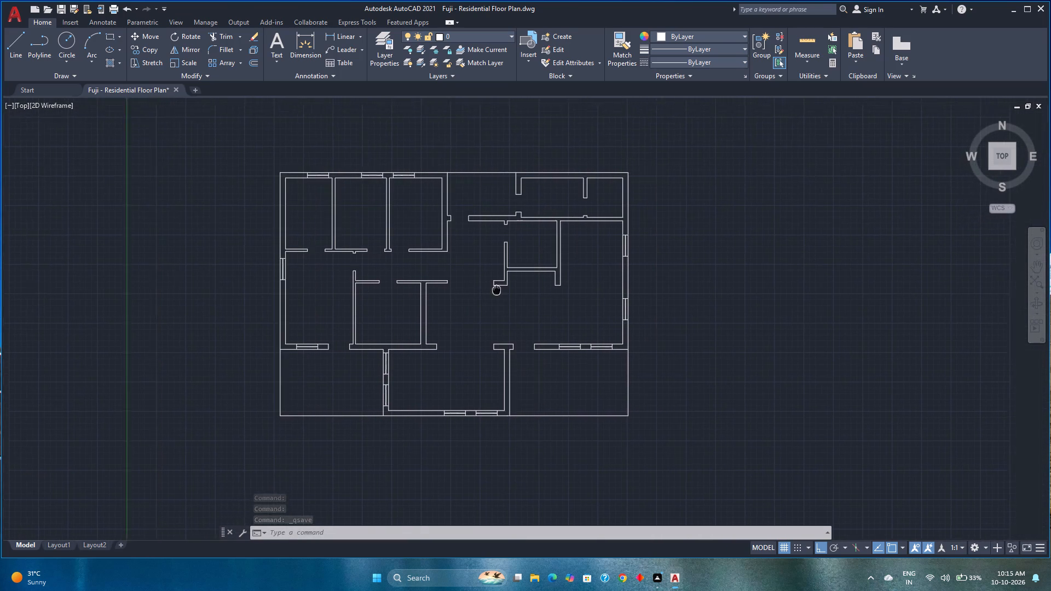
middle_drag(489, 291, 483, 292)
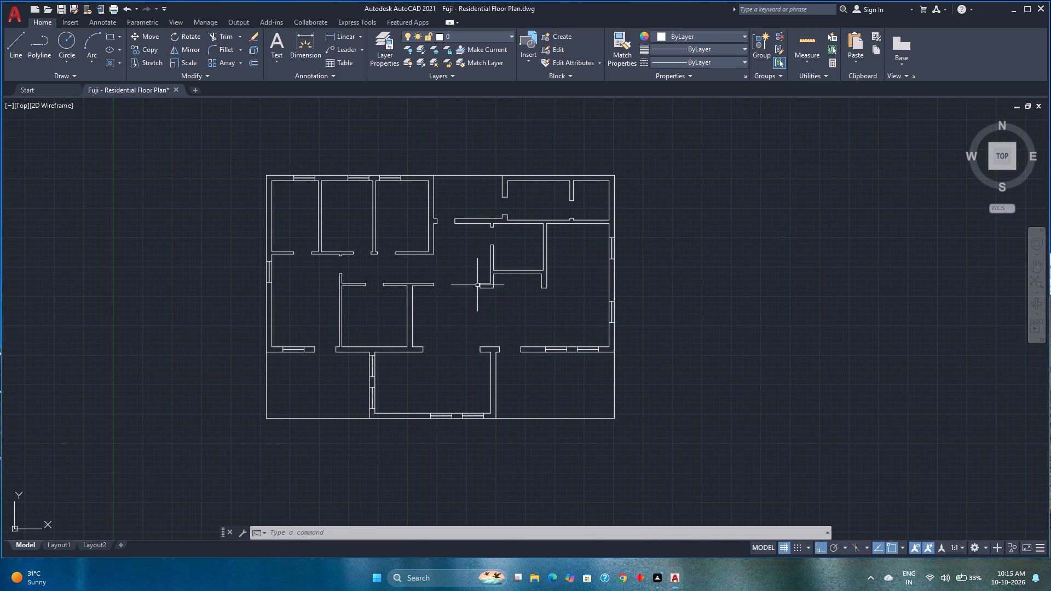
middle_drag(448, 287, 473, 284)
scroll(473, 284, up, 1)
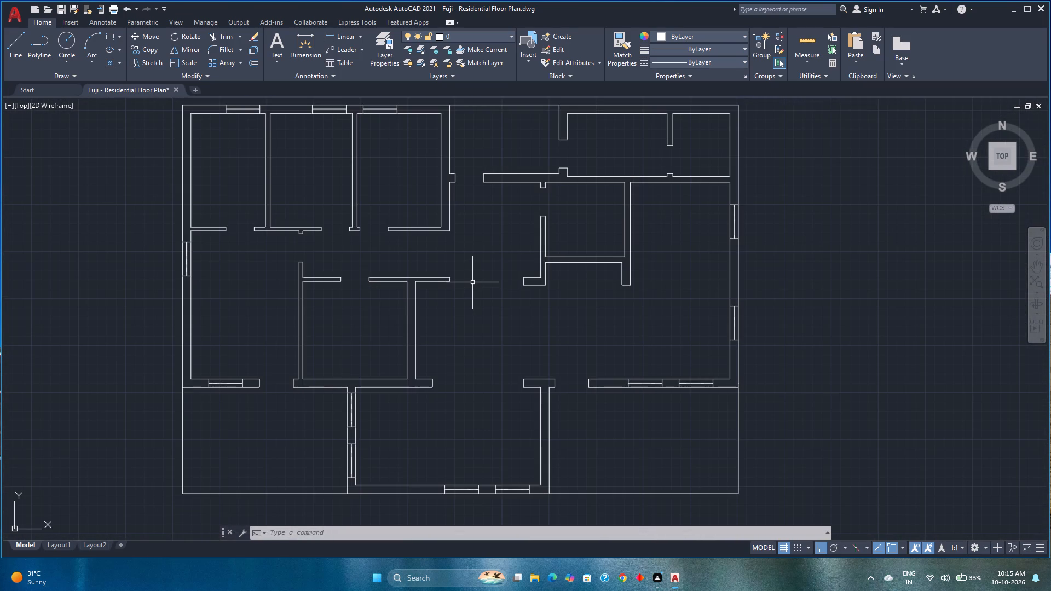
key(ctrl+s)
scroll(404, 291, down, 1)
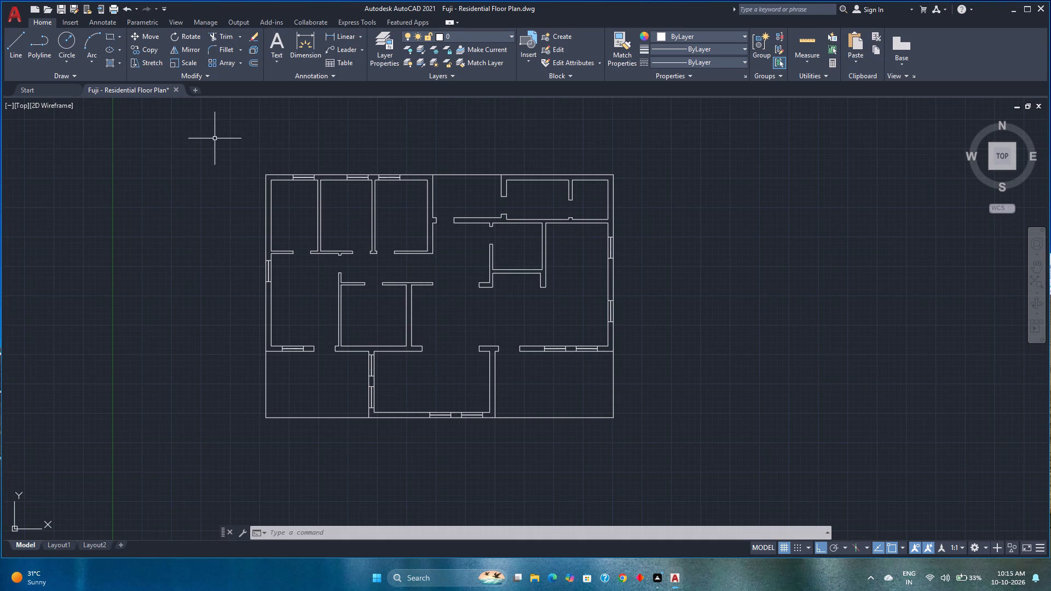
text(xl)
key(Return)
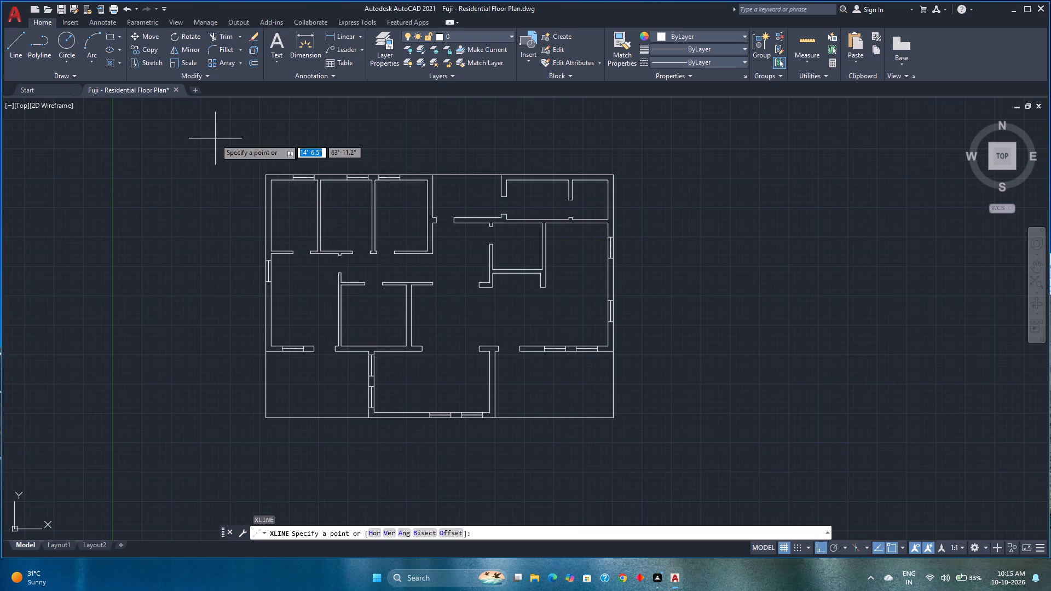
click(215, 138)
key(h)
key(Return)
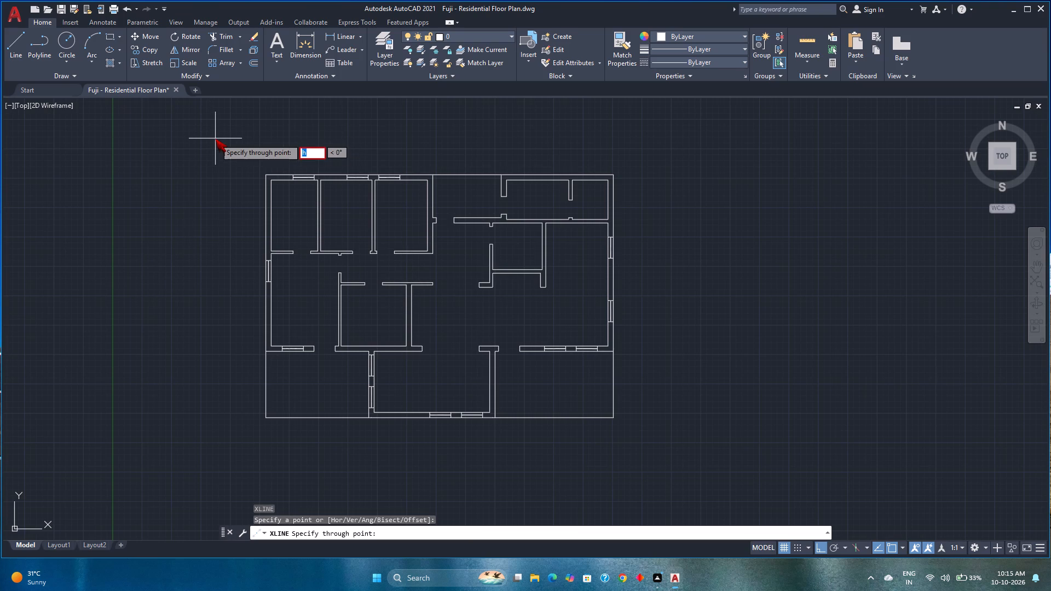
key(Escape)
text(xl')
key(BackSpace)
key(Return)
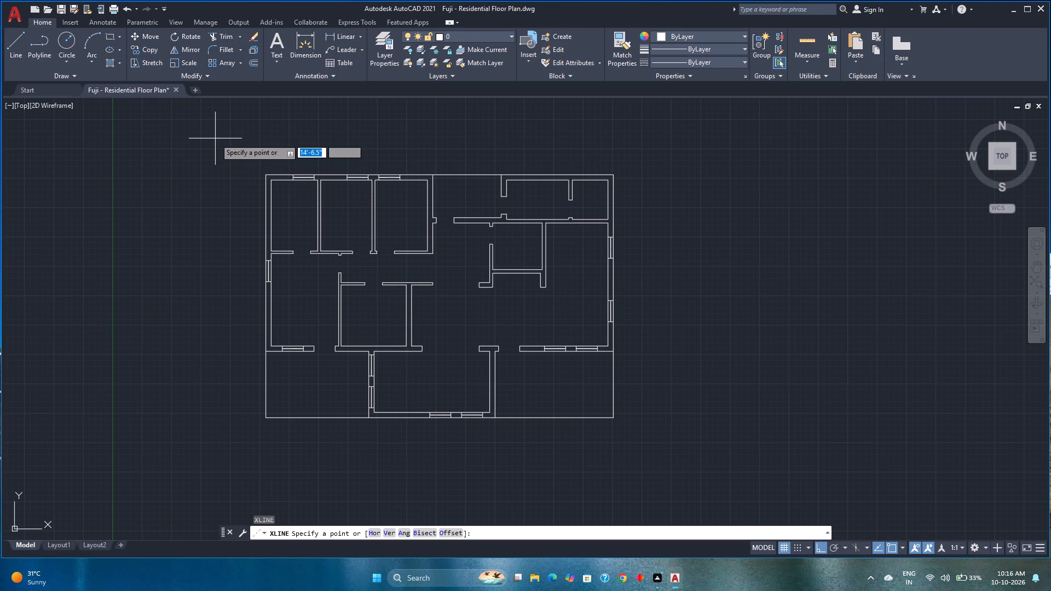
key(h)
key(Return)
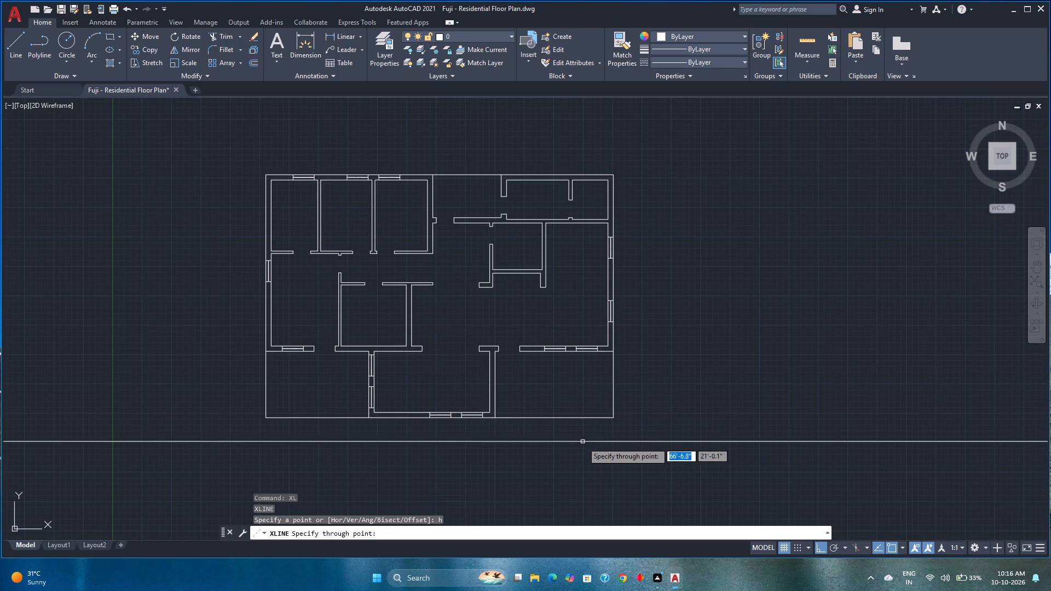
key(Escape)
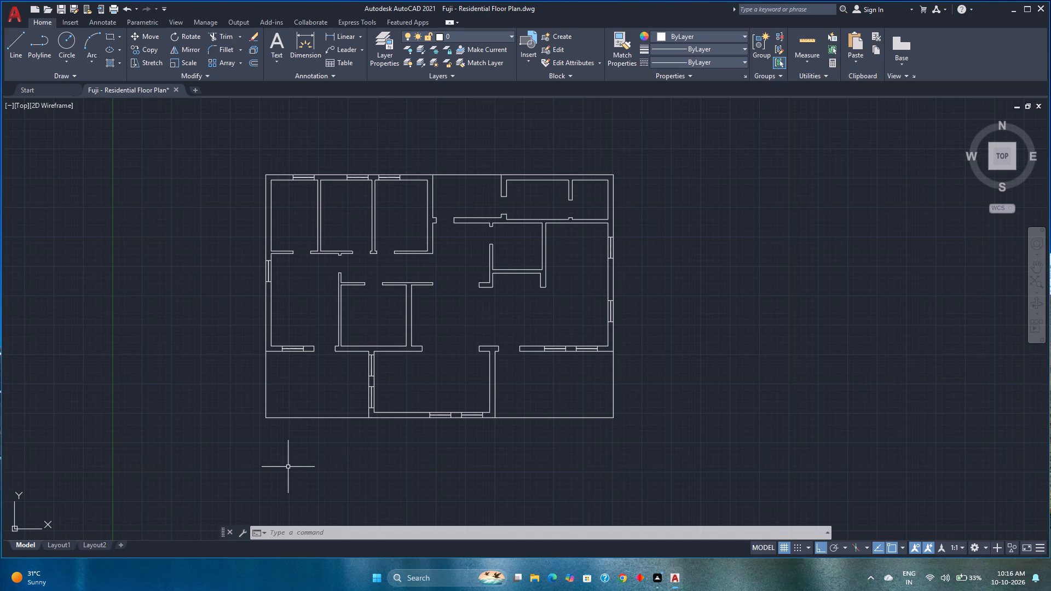
Place a horizontal construction line through the outline's lower-left corner, along the plan's bottom edge.
text(xl)
key(Return)
key(h)
key(Return)
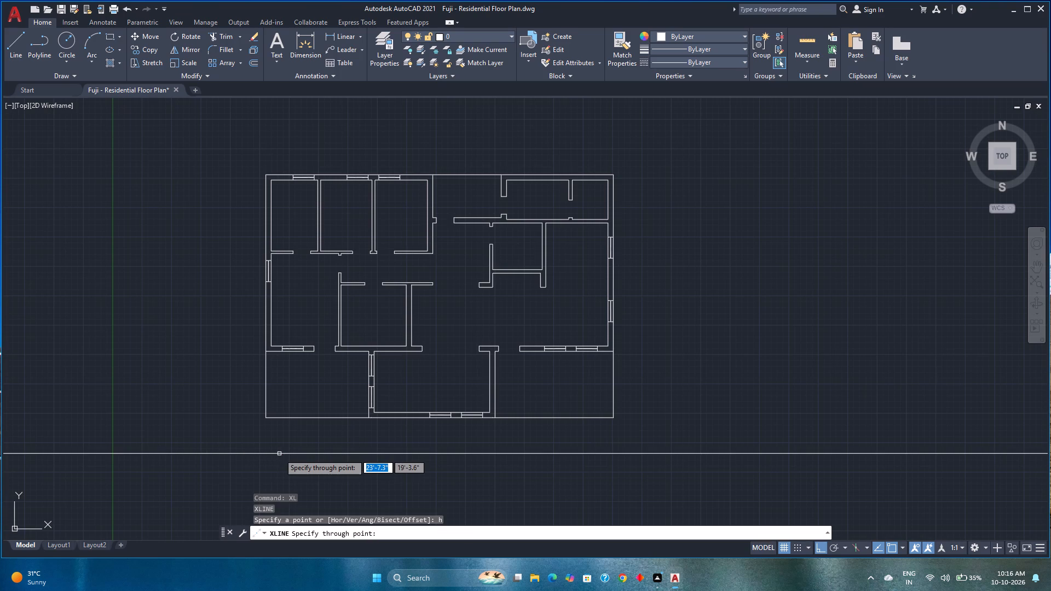
click(263, 418)
key(Escape)
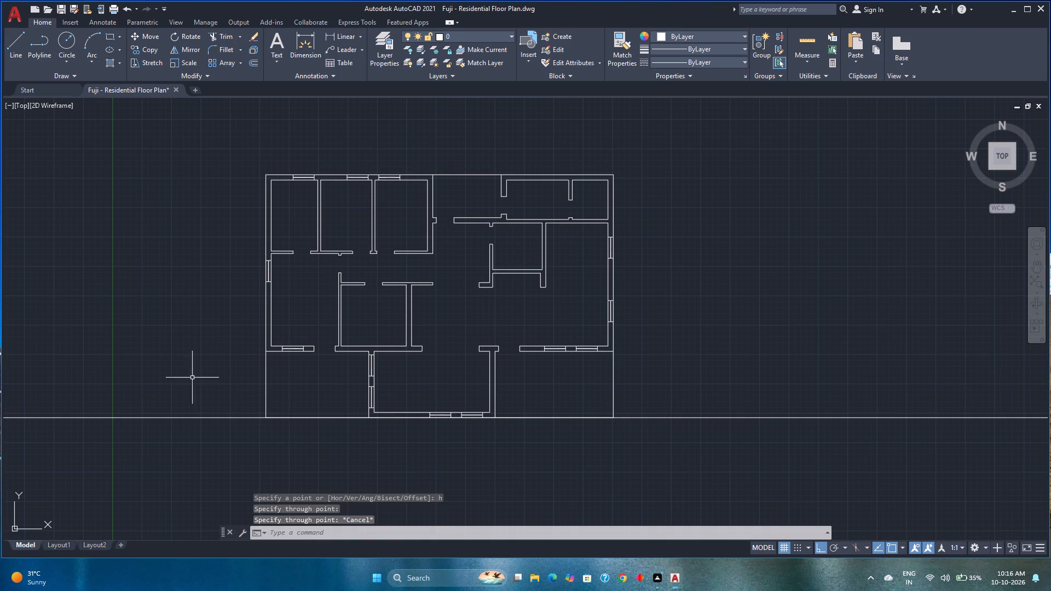
Offset the bottom construction line 9'-9" upward, and offset the resulting line another 9'-2" upward.
click(249, 65)
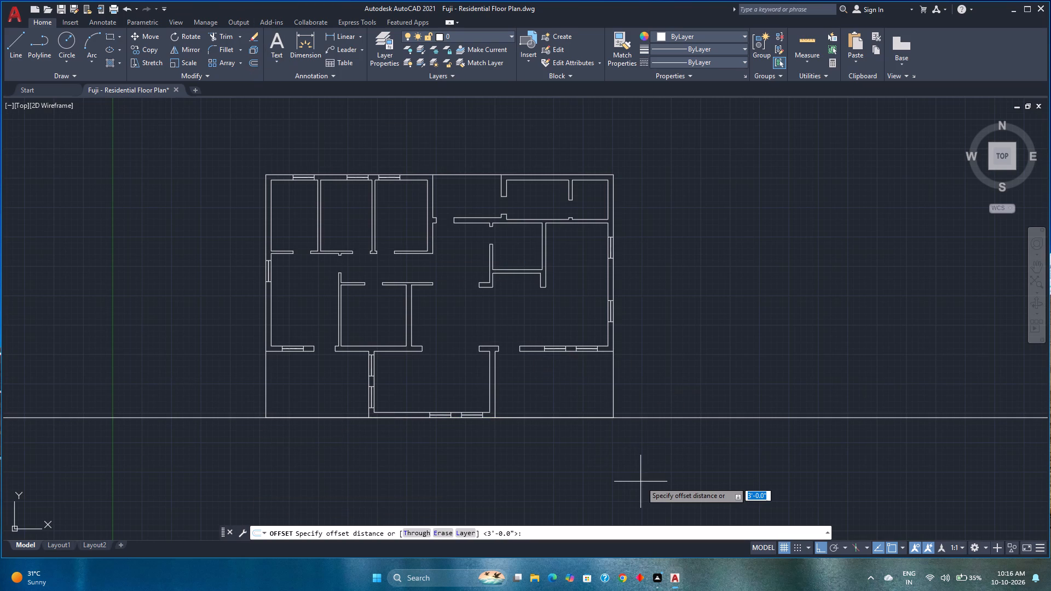
key(9)
text('9)
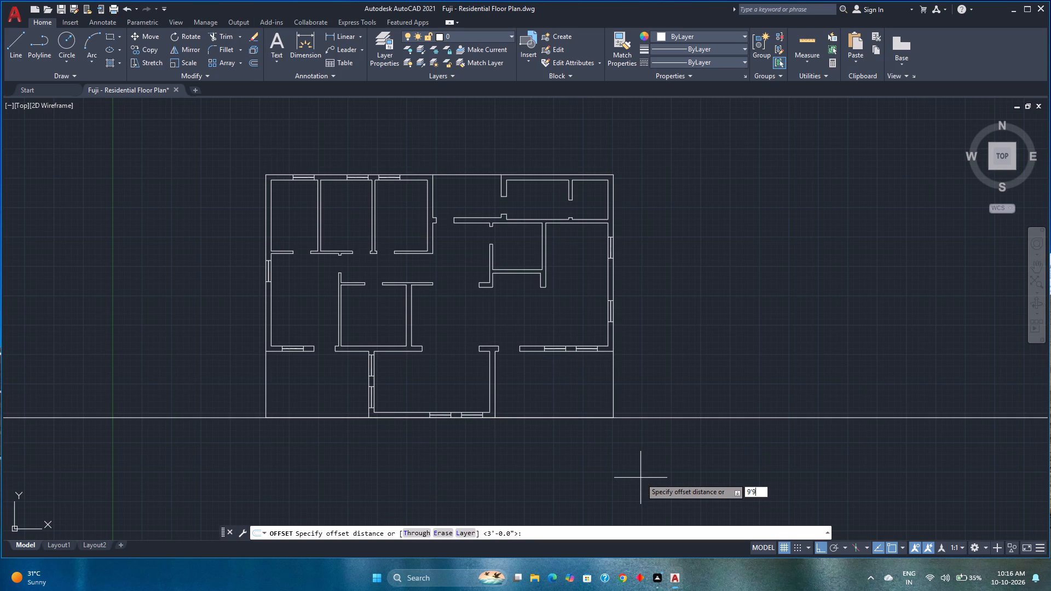
key(Return)
click(677, 418)
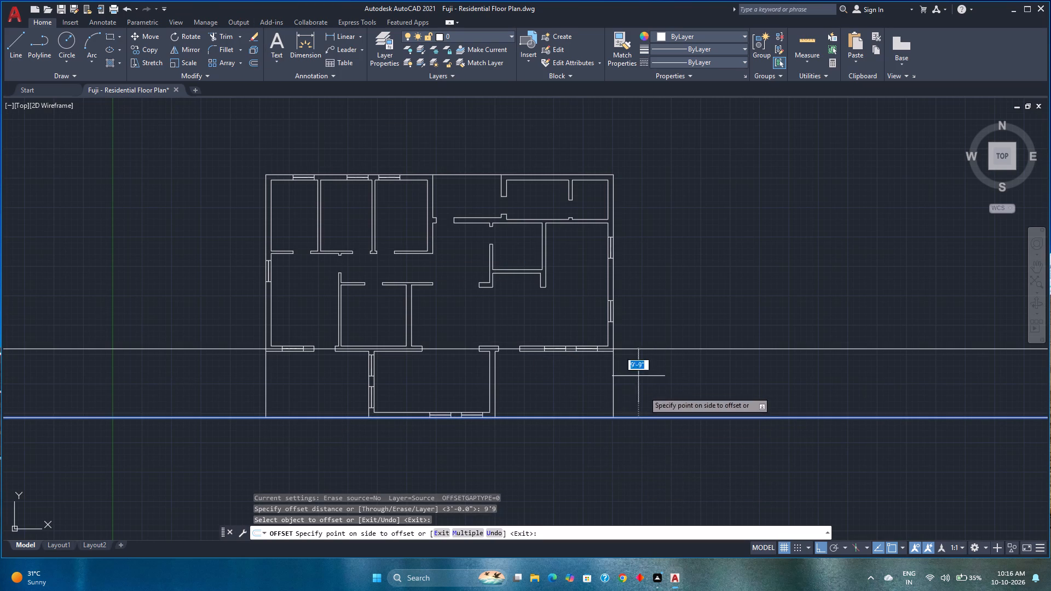
click(625, 356)
click(630, 349)
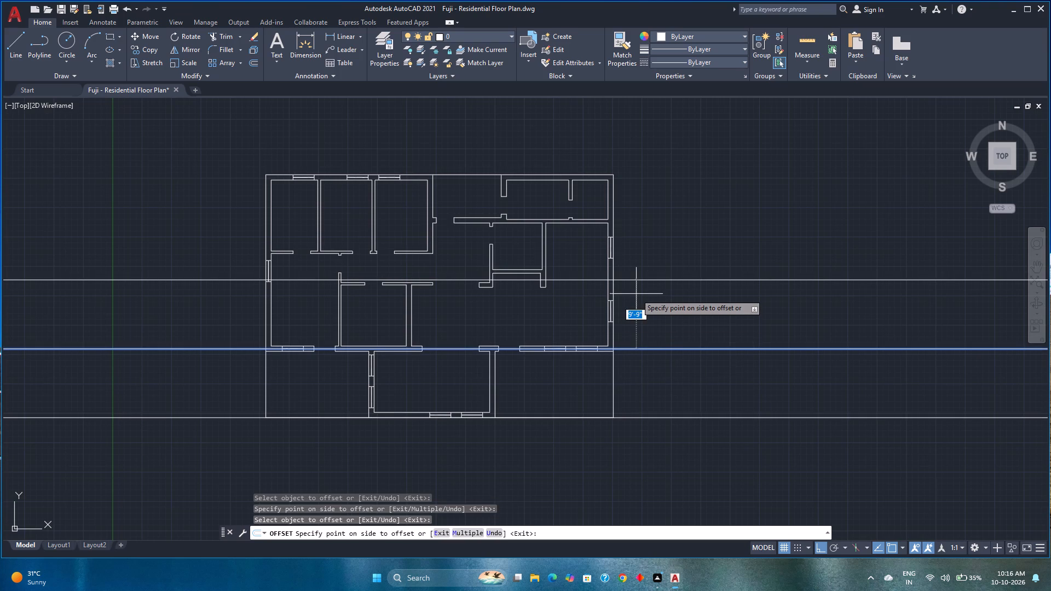
text(9'2")
key(Return)
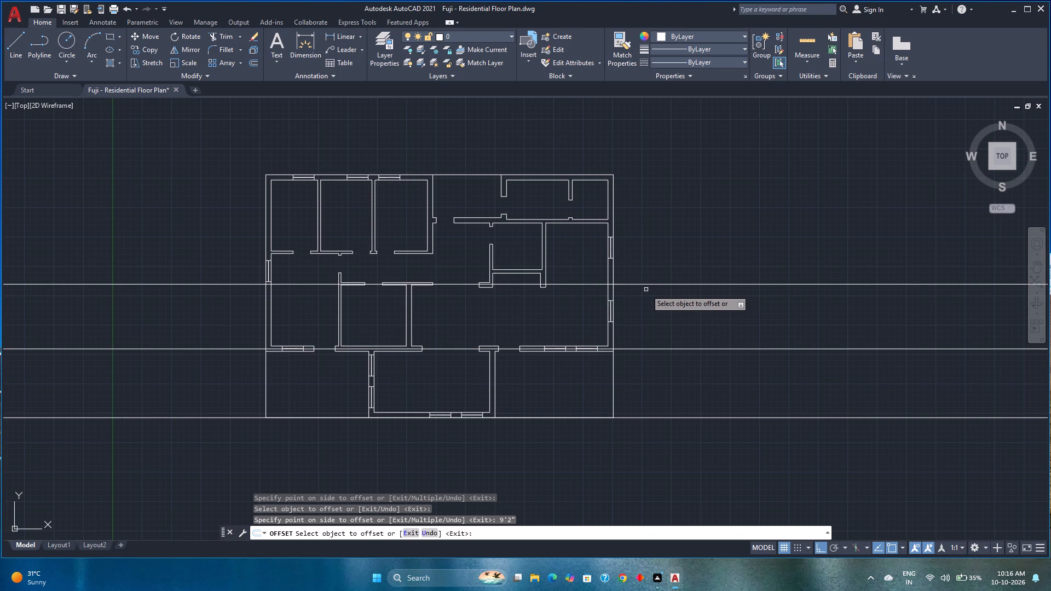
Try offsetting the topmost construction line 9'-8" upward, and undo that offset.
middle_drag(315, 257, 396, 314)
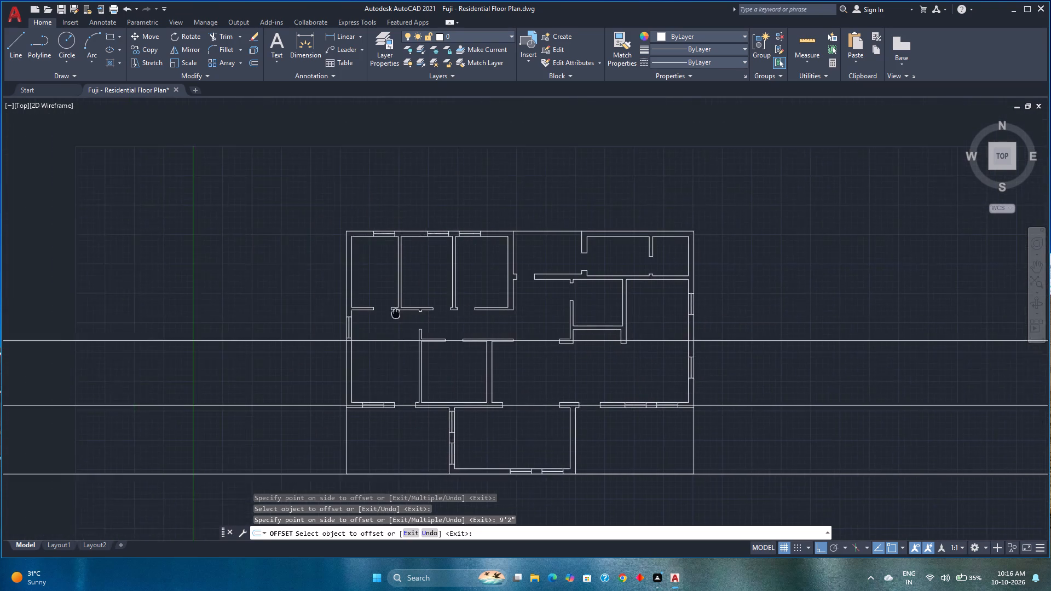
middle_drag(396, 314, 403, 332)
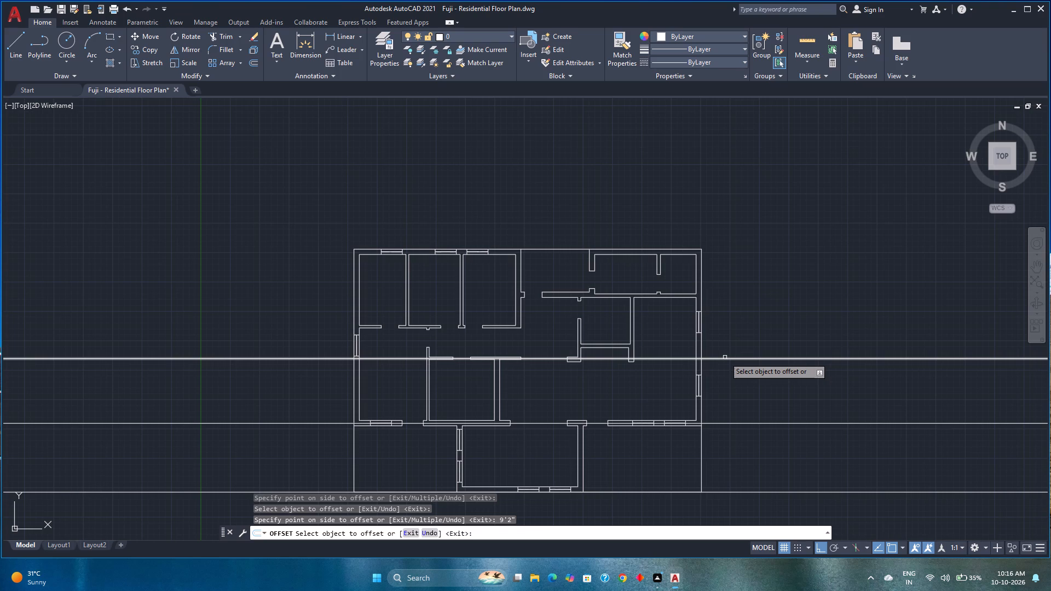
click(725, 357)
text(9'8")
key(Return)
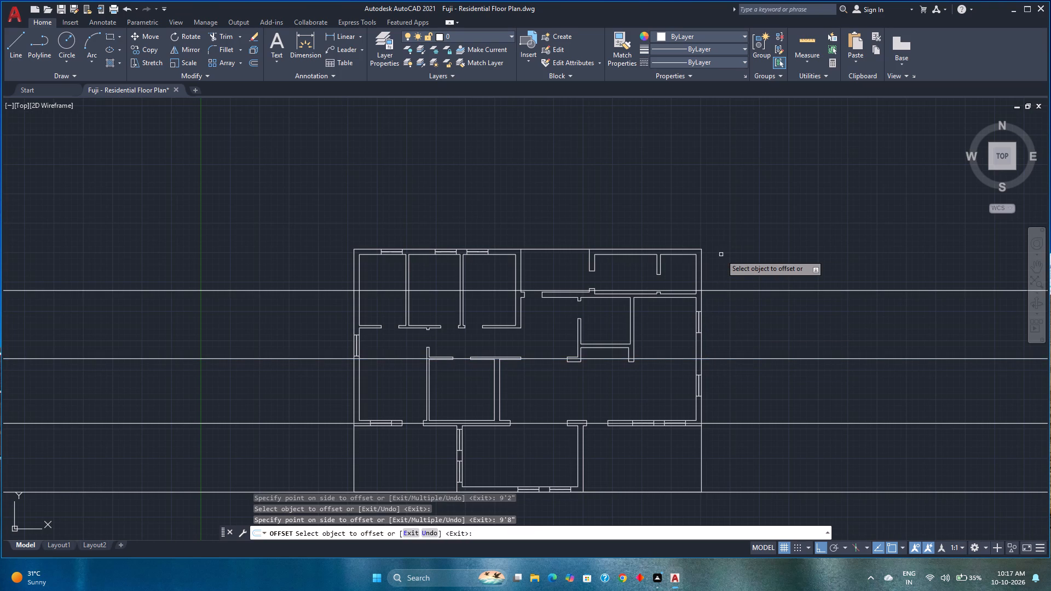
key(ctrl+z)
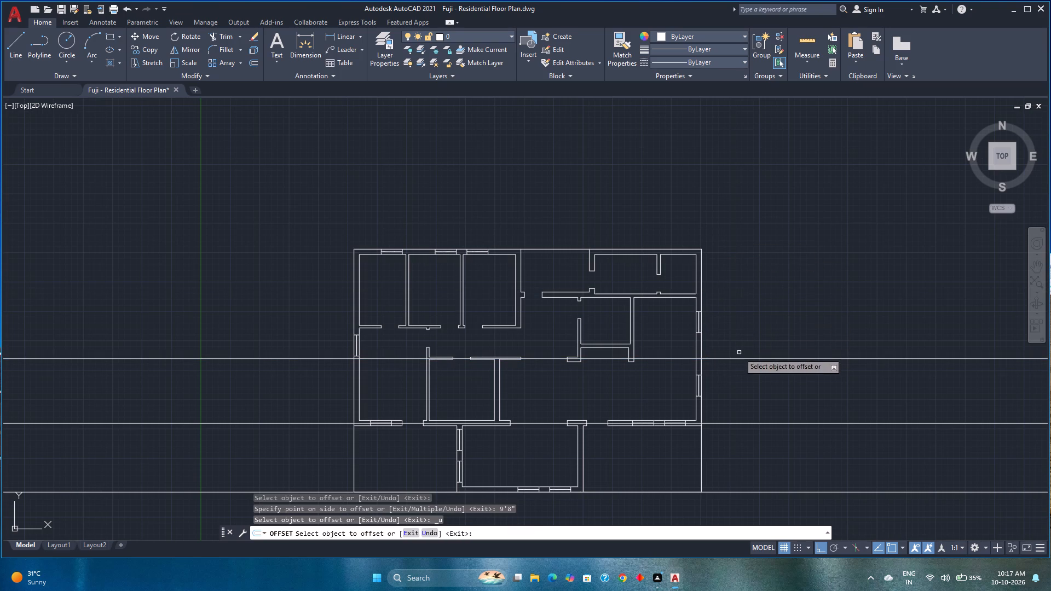
Offset the topmost construction line 9'-8" upward.
click(739, 358)
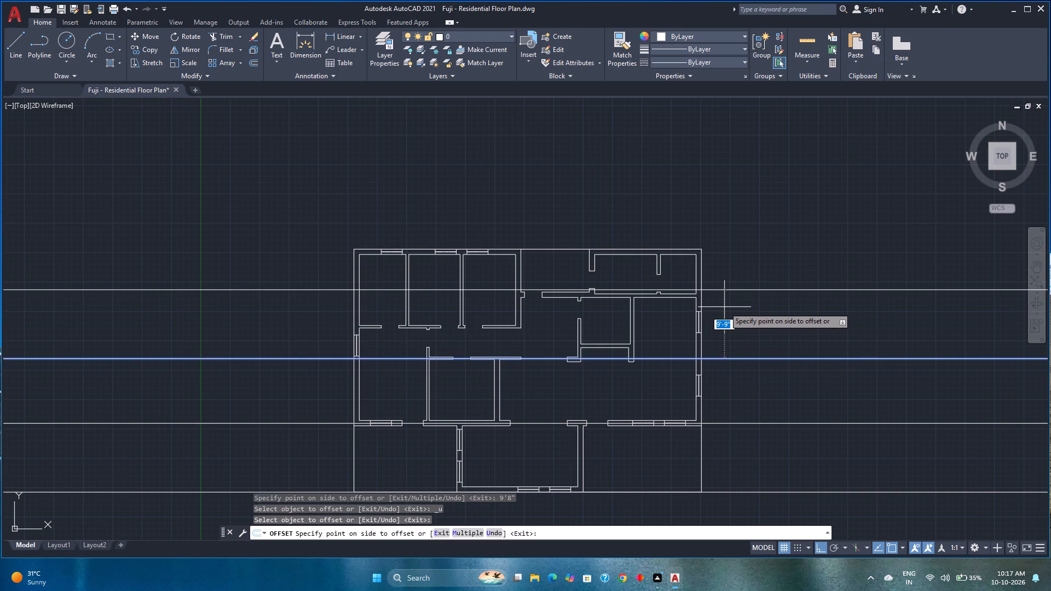
text(9'8)
key(shift+quotedbl)
key(Return)
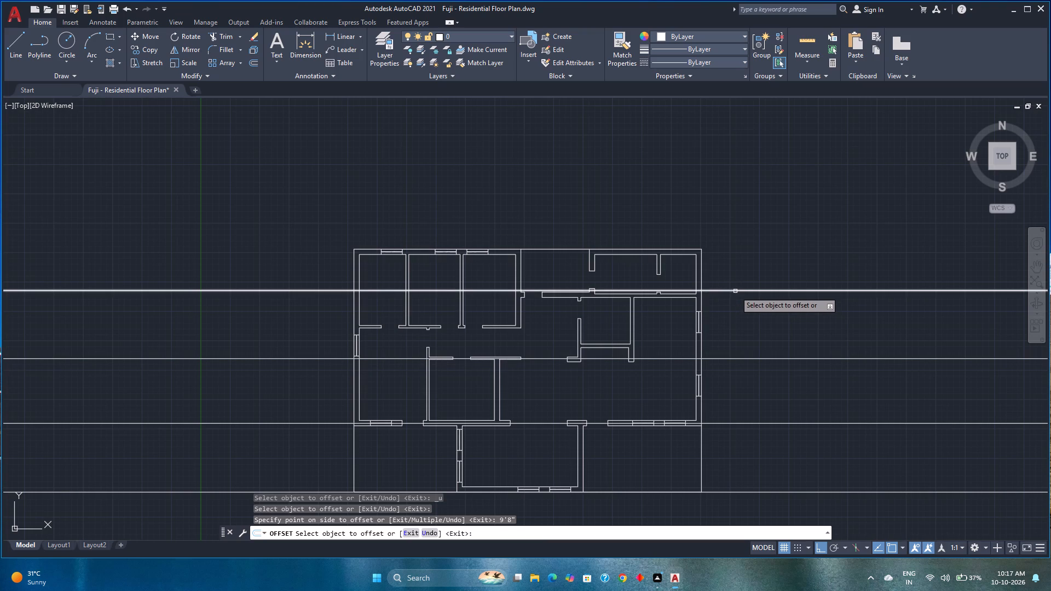
Offset the topmost construction line 7'-1" upward, above the plan's top wall.
click(735, 291)
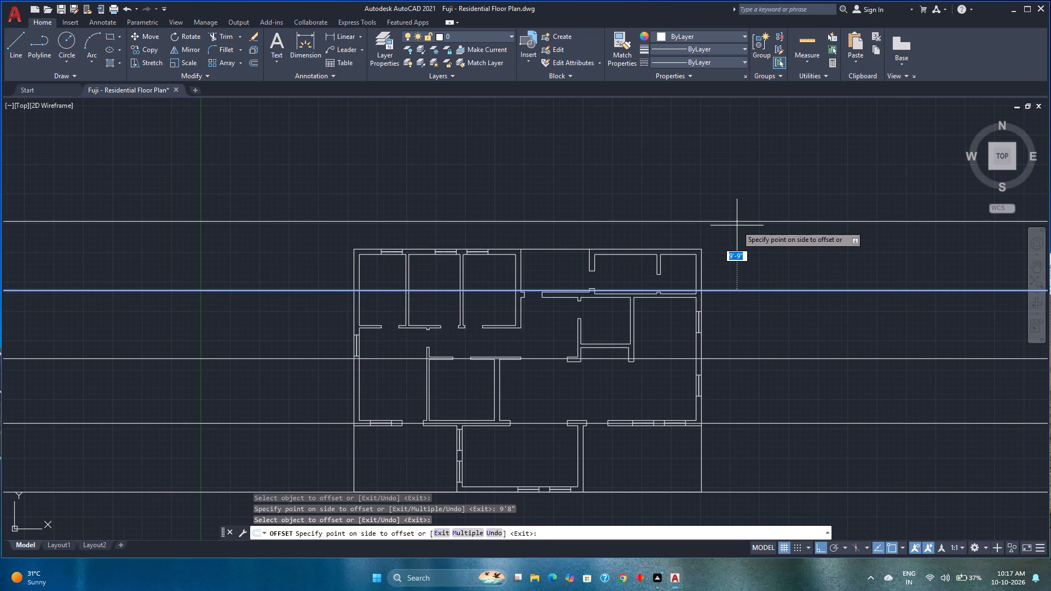
text(7')
key(1)
key(shift+quotedbl)
key(Return)
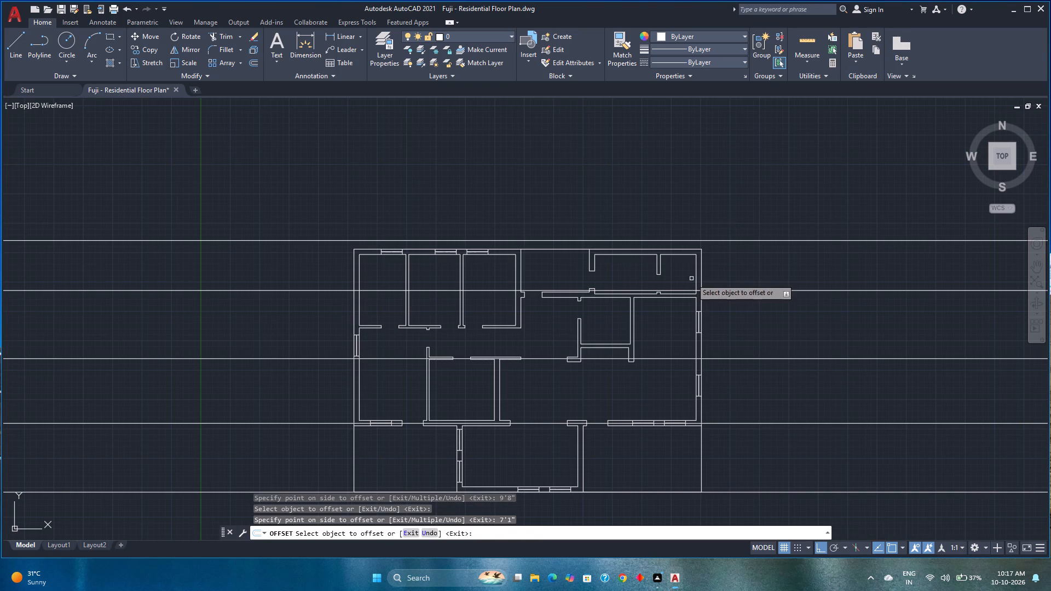
key(space)
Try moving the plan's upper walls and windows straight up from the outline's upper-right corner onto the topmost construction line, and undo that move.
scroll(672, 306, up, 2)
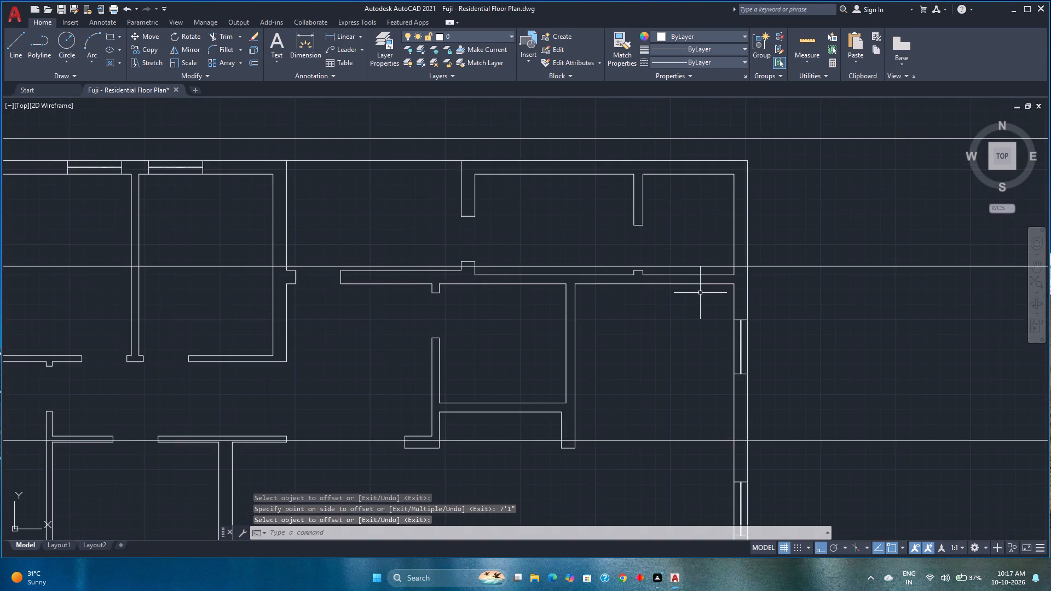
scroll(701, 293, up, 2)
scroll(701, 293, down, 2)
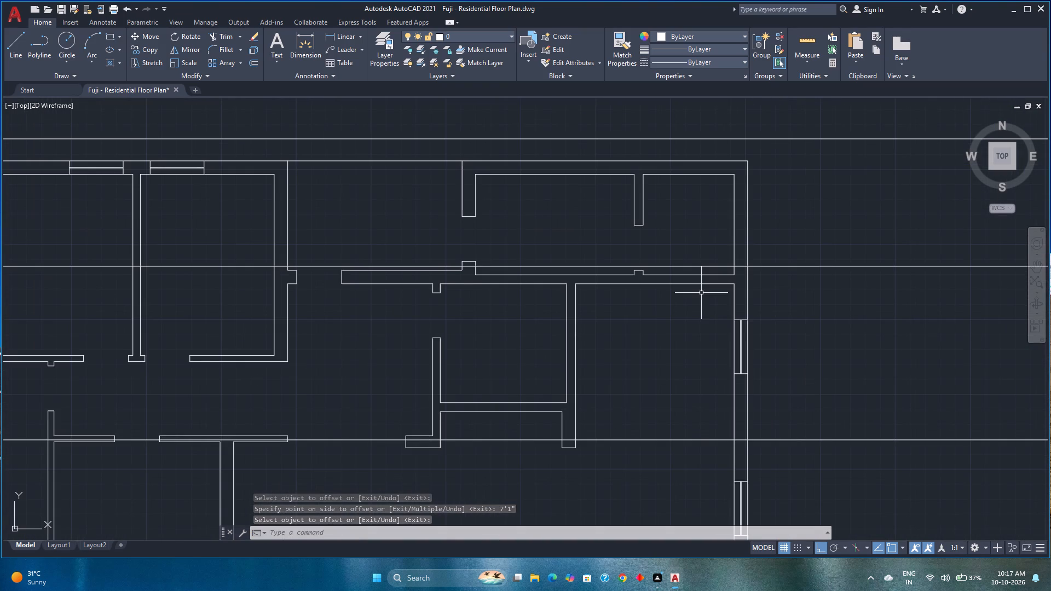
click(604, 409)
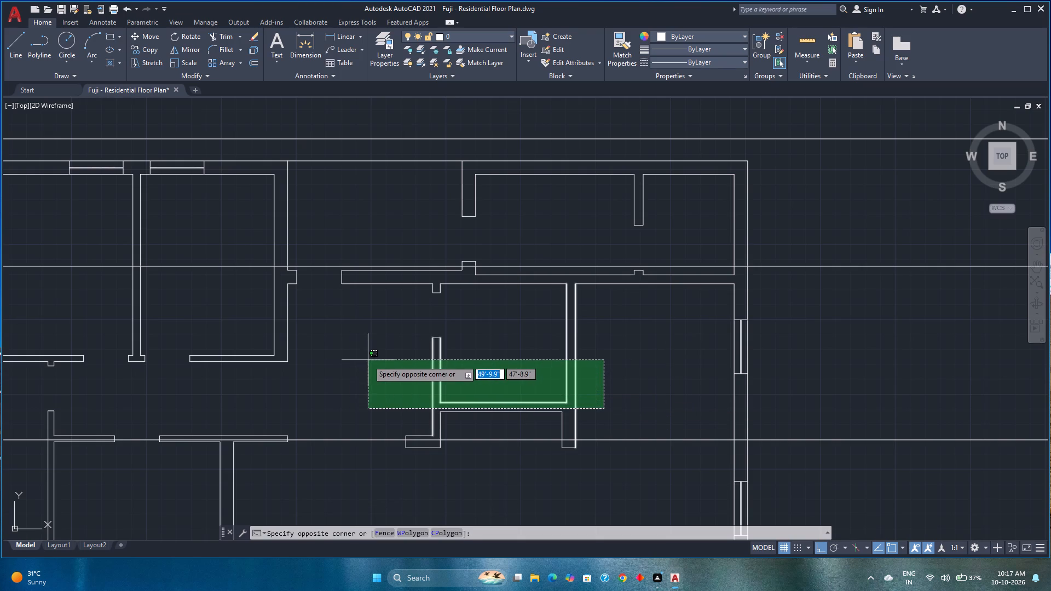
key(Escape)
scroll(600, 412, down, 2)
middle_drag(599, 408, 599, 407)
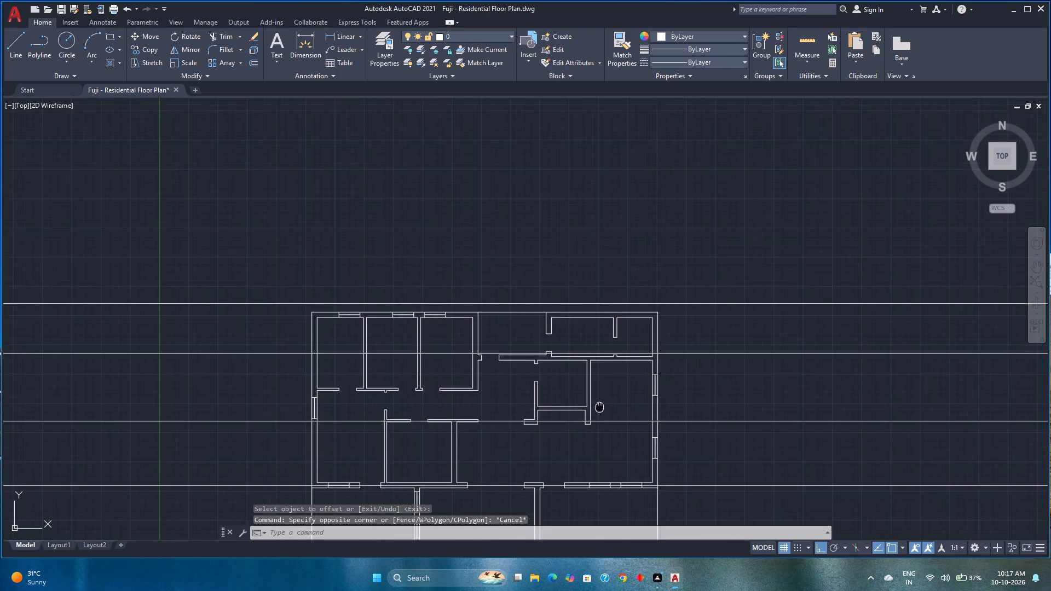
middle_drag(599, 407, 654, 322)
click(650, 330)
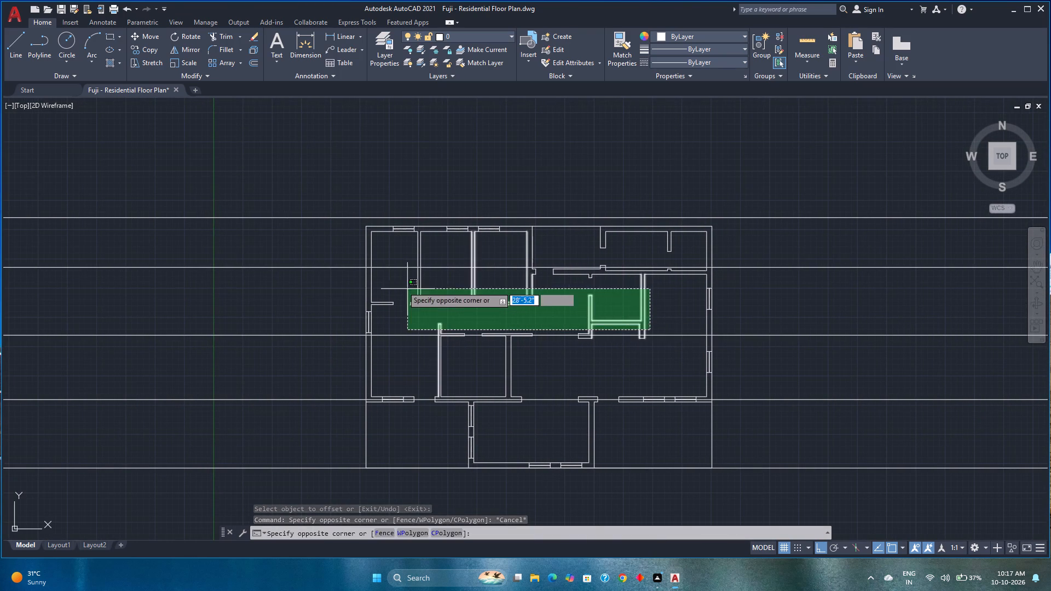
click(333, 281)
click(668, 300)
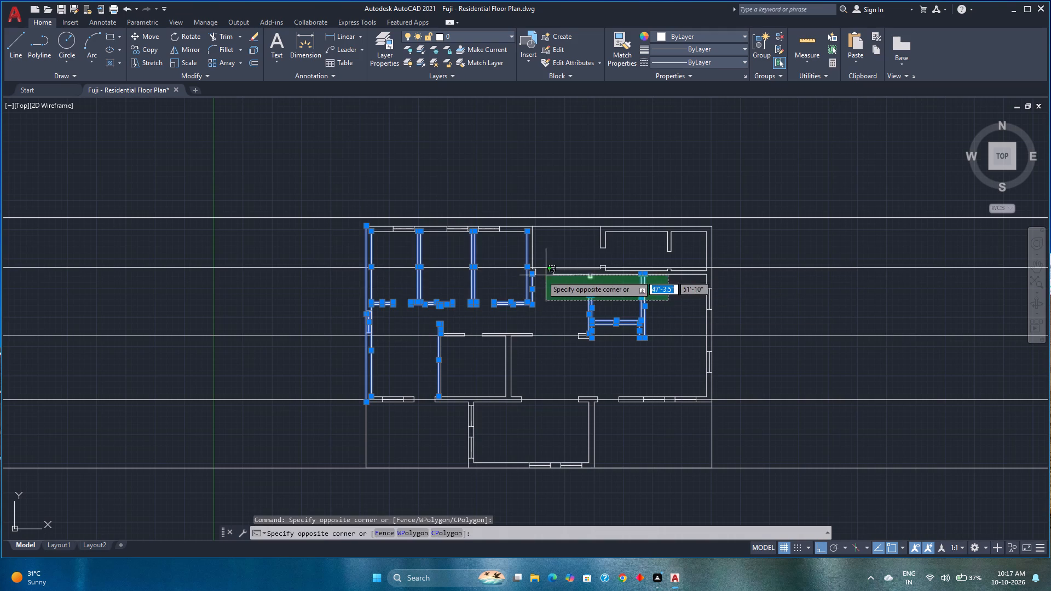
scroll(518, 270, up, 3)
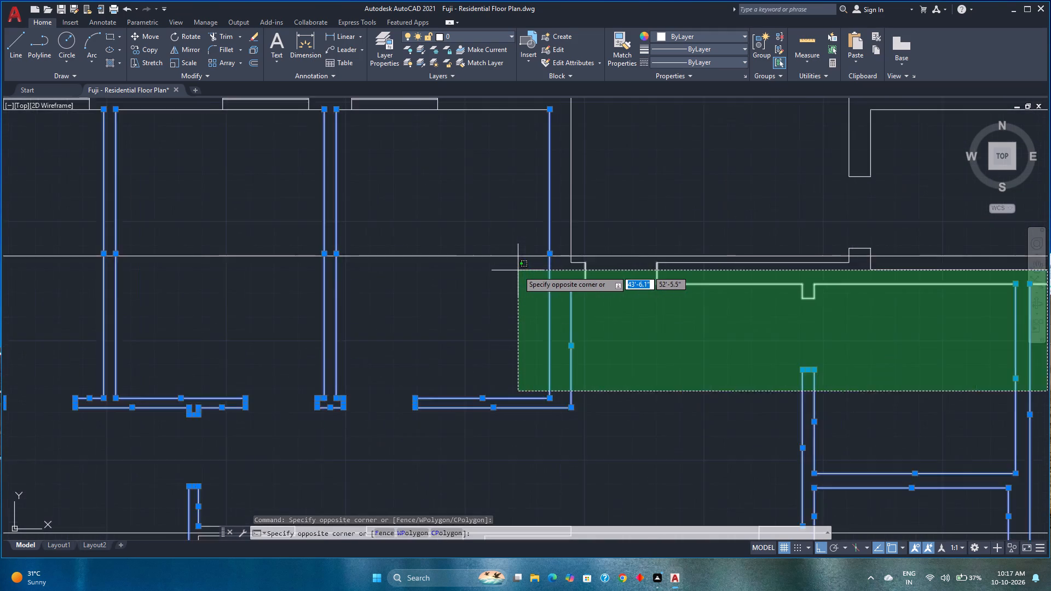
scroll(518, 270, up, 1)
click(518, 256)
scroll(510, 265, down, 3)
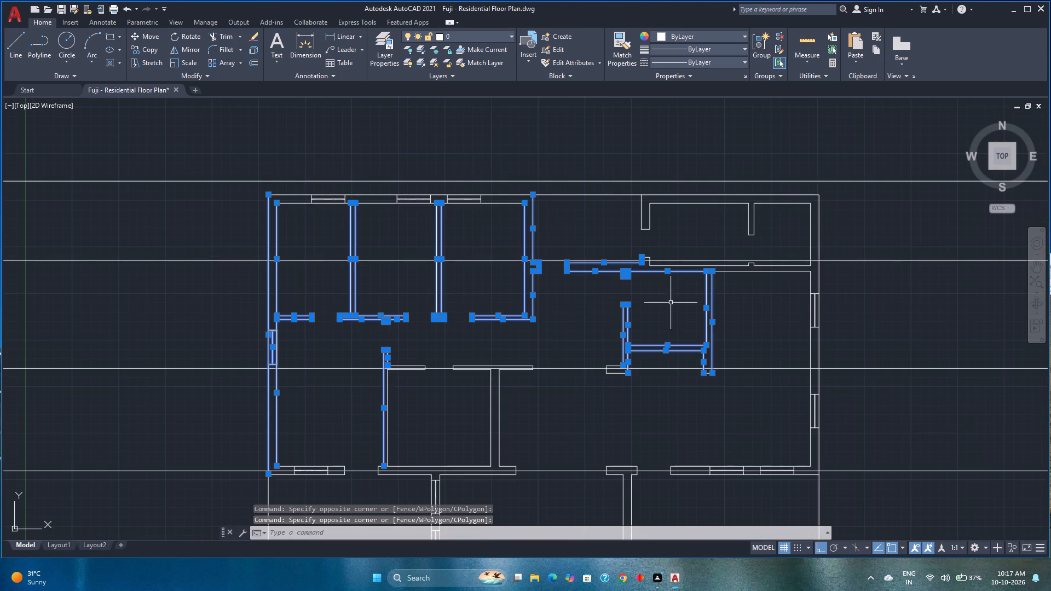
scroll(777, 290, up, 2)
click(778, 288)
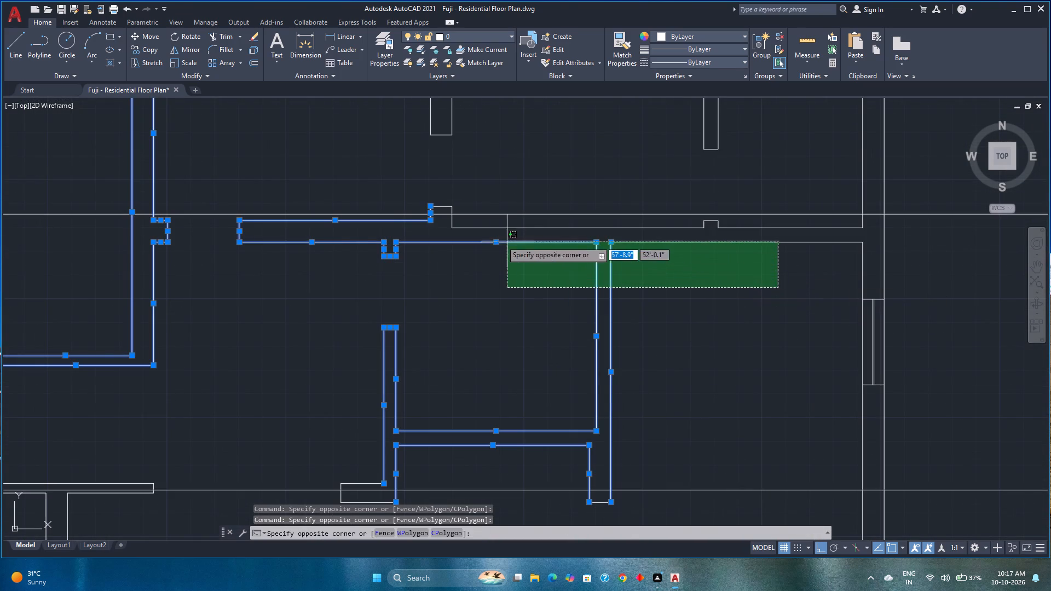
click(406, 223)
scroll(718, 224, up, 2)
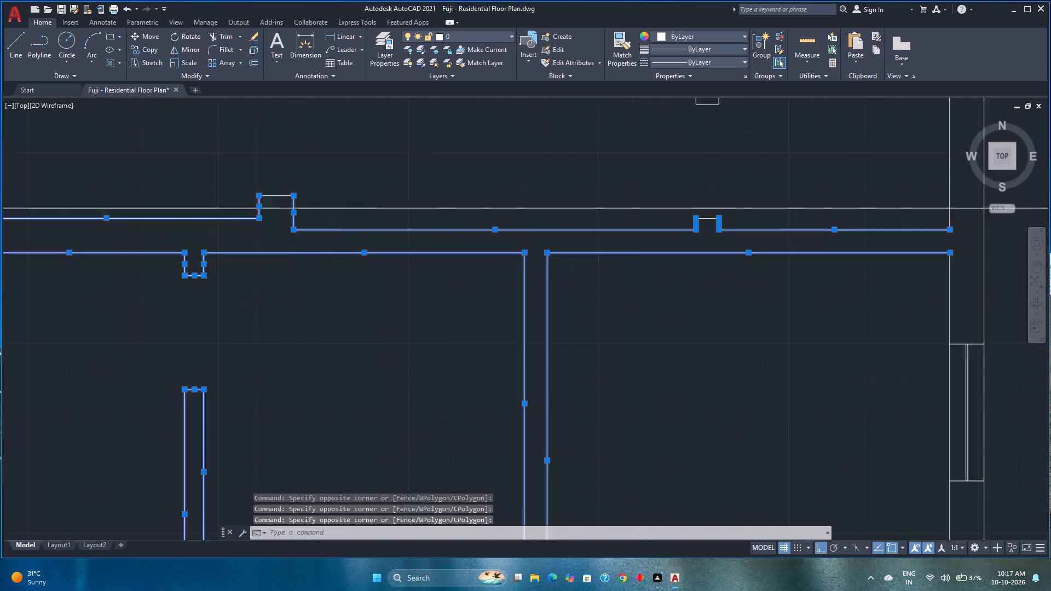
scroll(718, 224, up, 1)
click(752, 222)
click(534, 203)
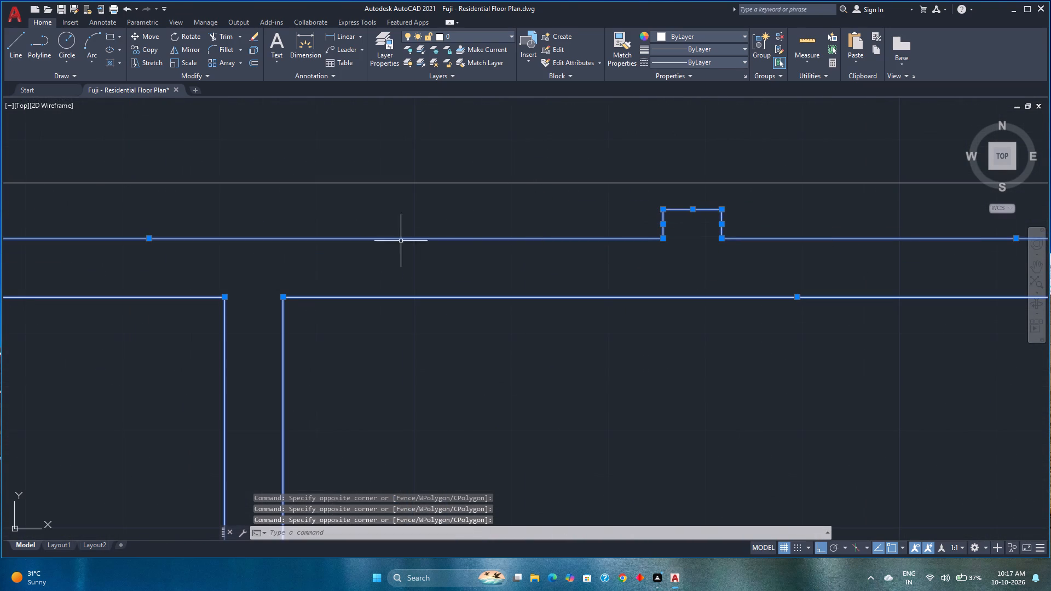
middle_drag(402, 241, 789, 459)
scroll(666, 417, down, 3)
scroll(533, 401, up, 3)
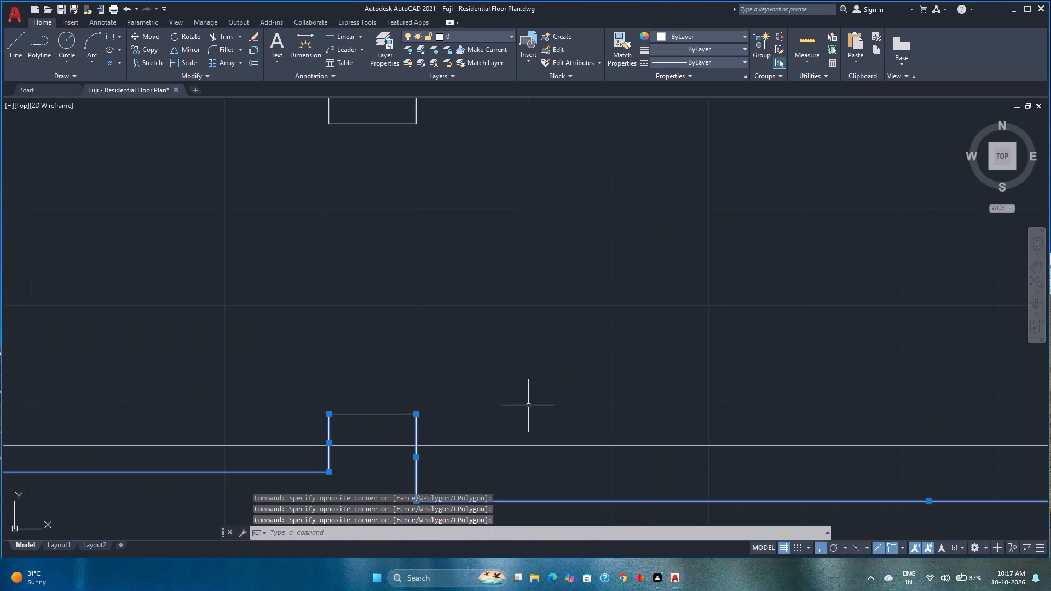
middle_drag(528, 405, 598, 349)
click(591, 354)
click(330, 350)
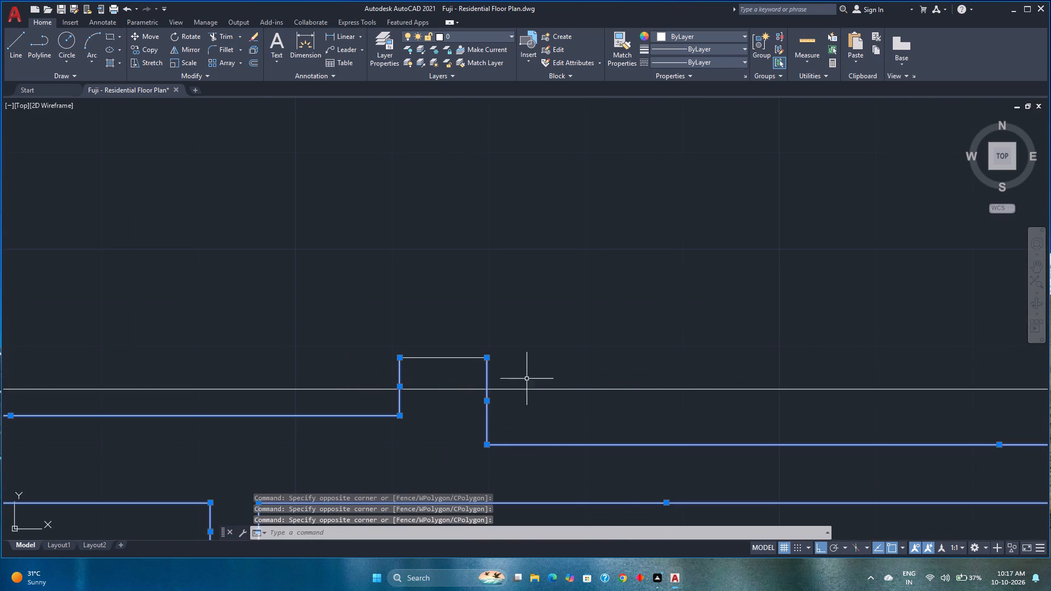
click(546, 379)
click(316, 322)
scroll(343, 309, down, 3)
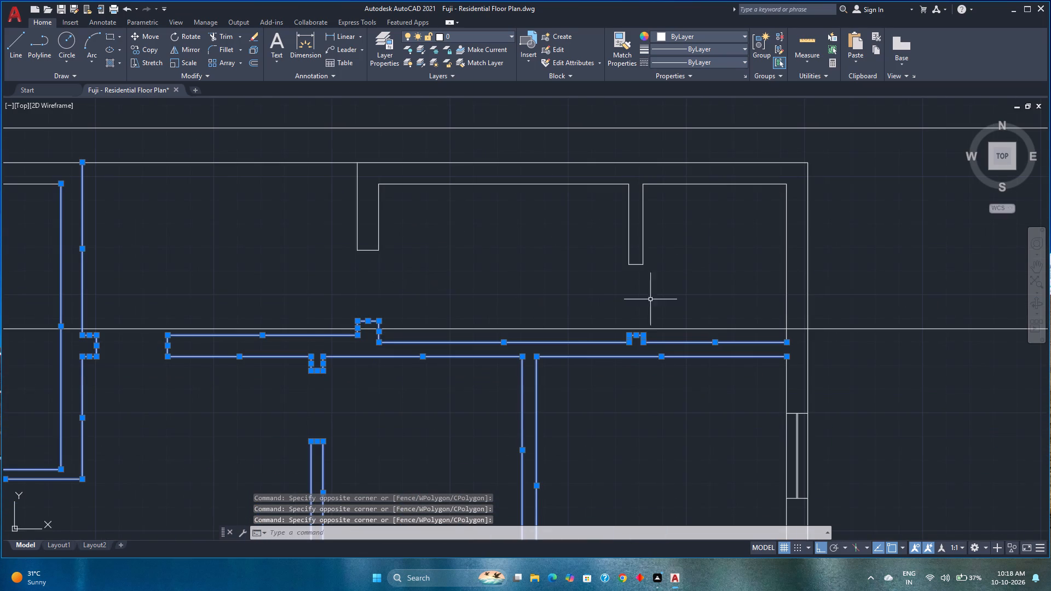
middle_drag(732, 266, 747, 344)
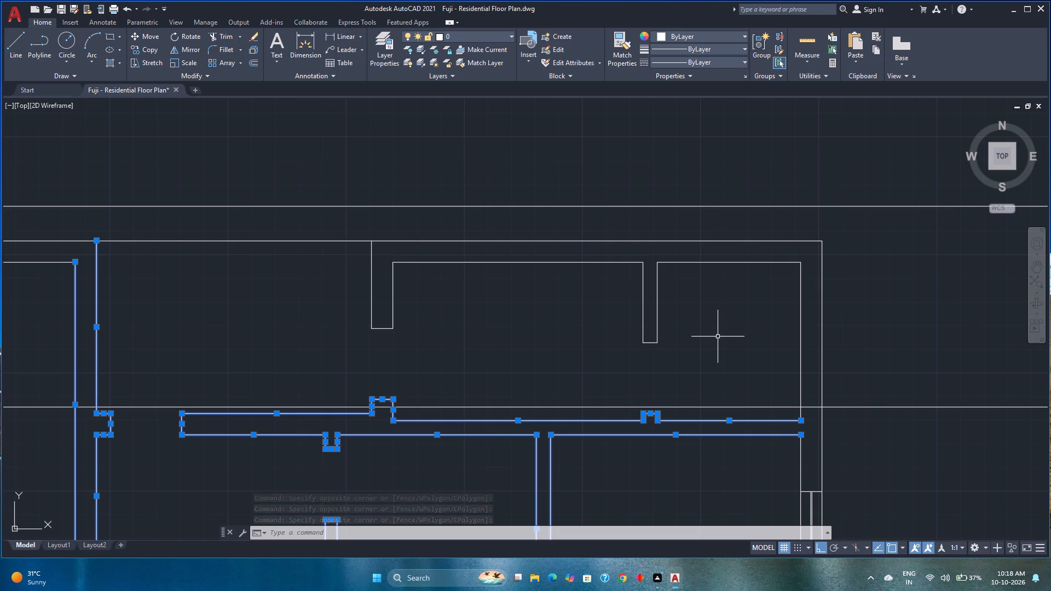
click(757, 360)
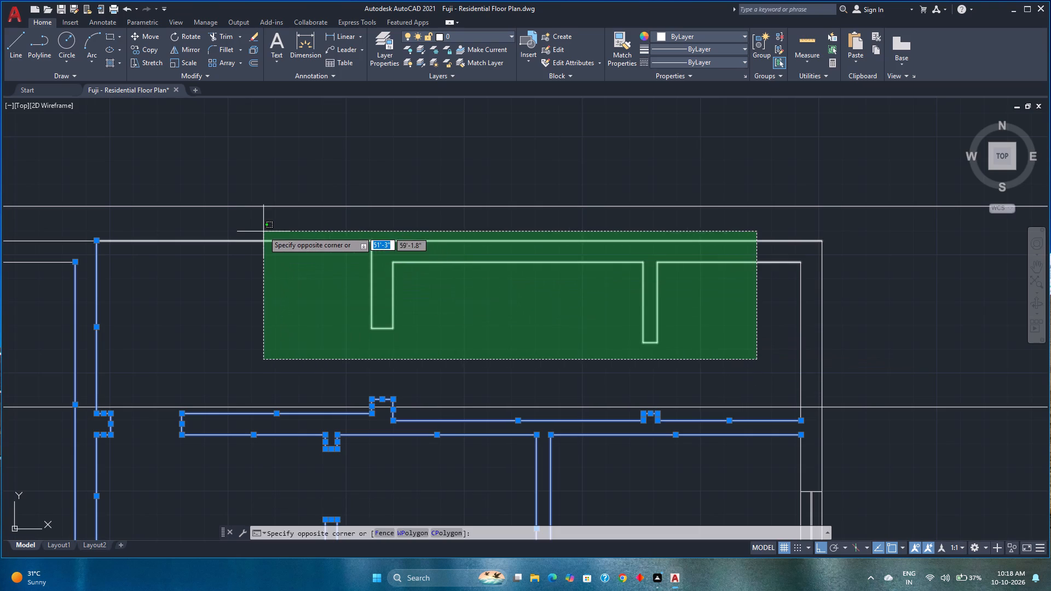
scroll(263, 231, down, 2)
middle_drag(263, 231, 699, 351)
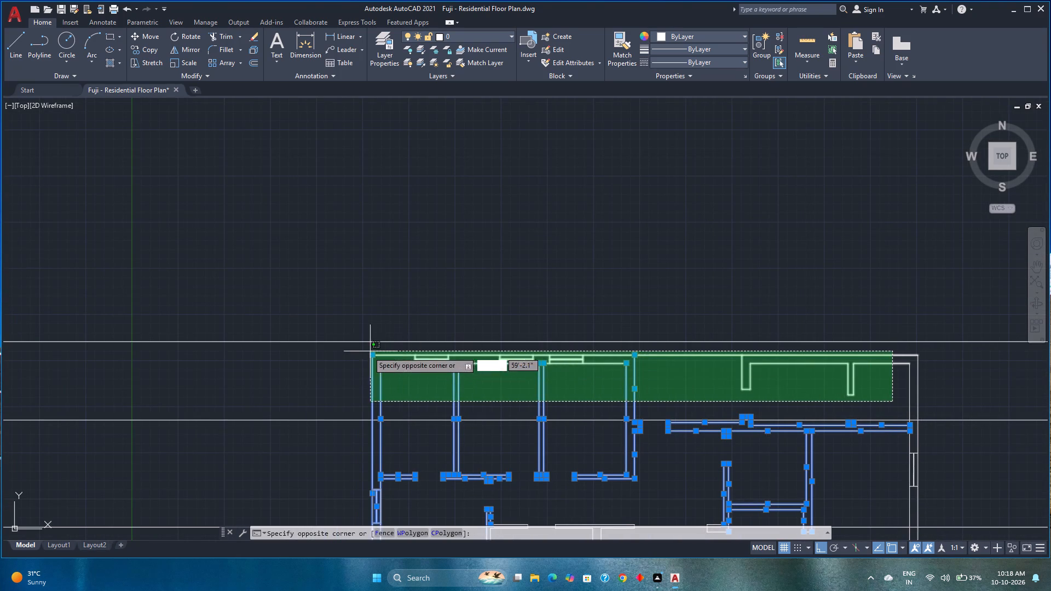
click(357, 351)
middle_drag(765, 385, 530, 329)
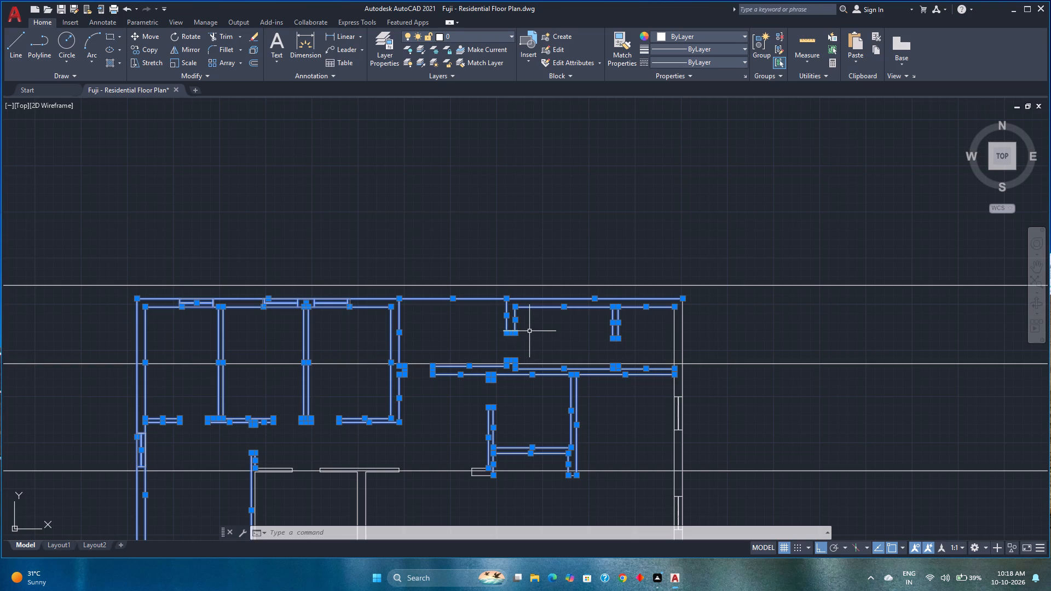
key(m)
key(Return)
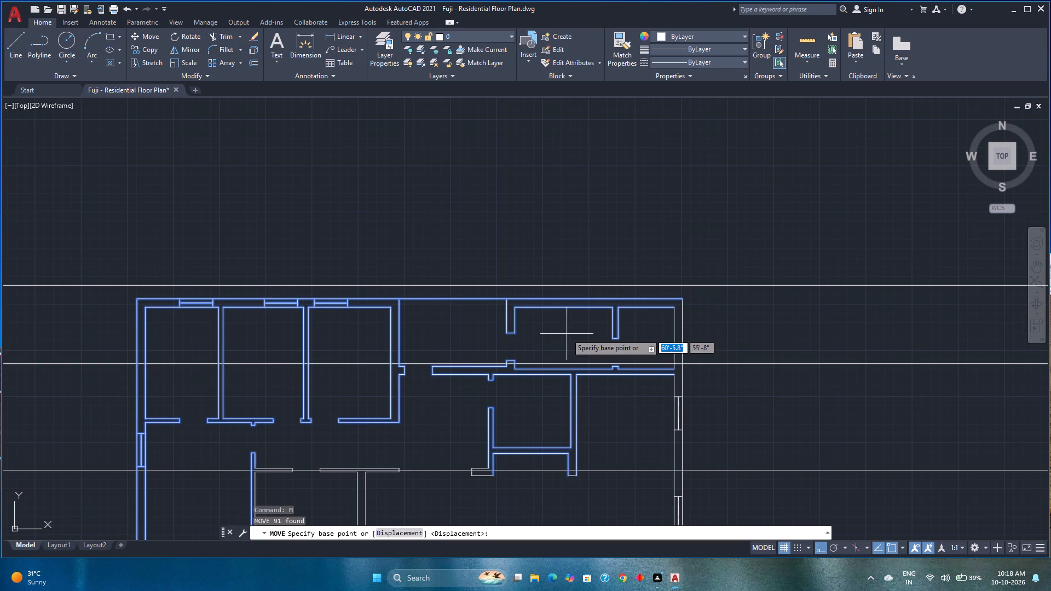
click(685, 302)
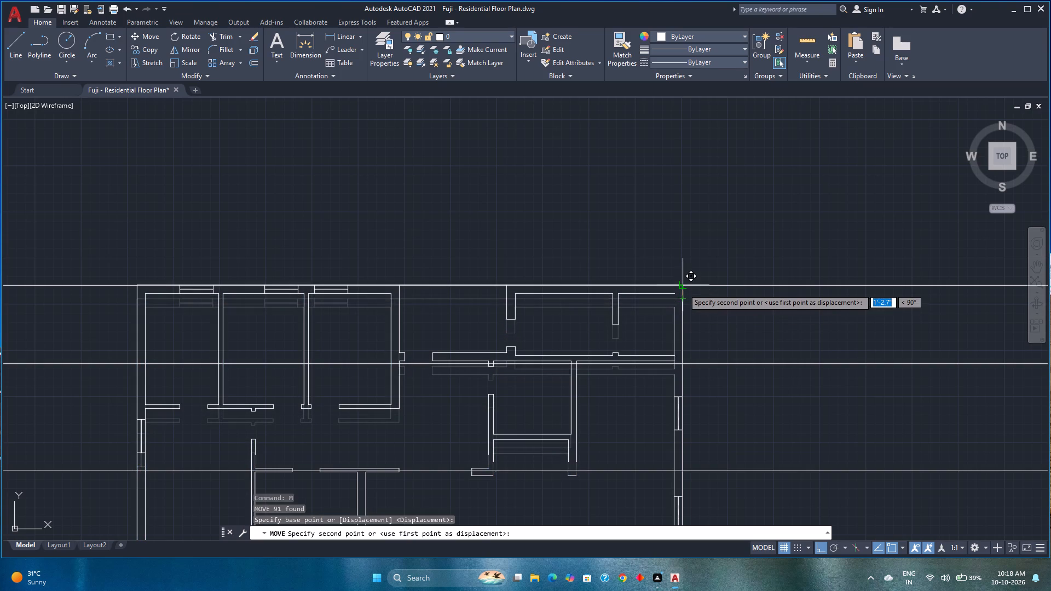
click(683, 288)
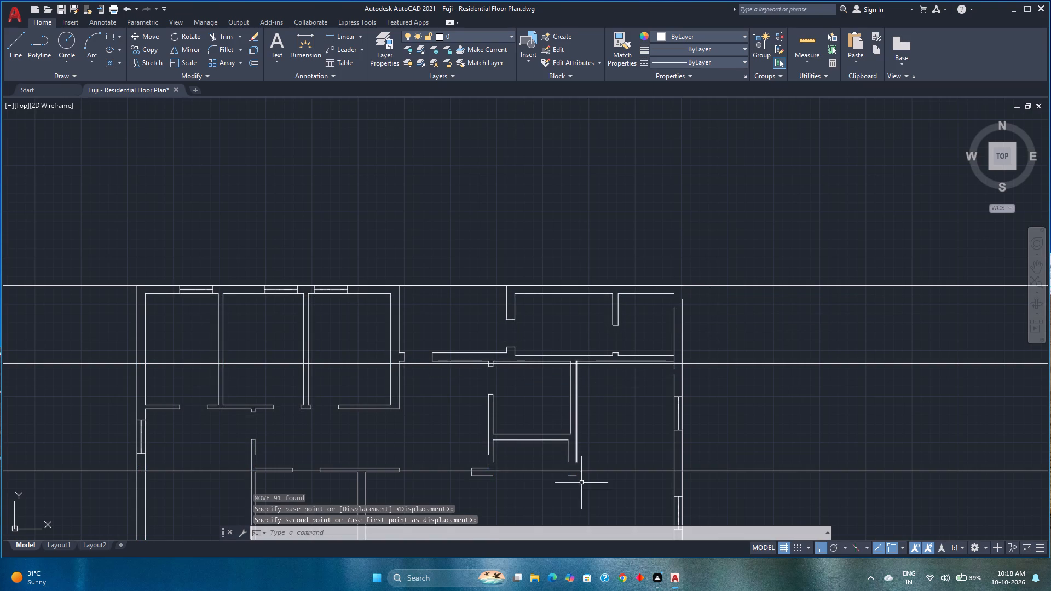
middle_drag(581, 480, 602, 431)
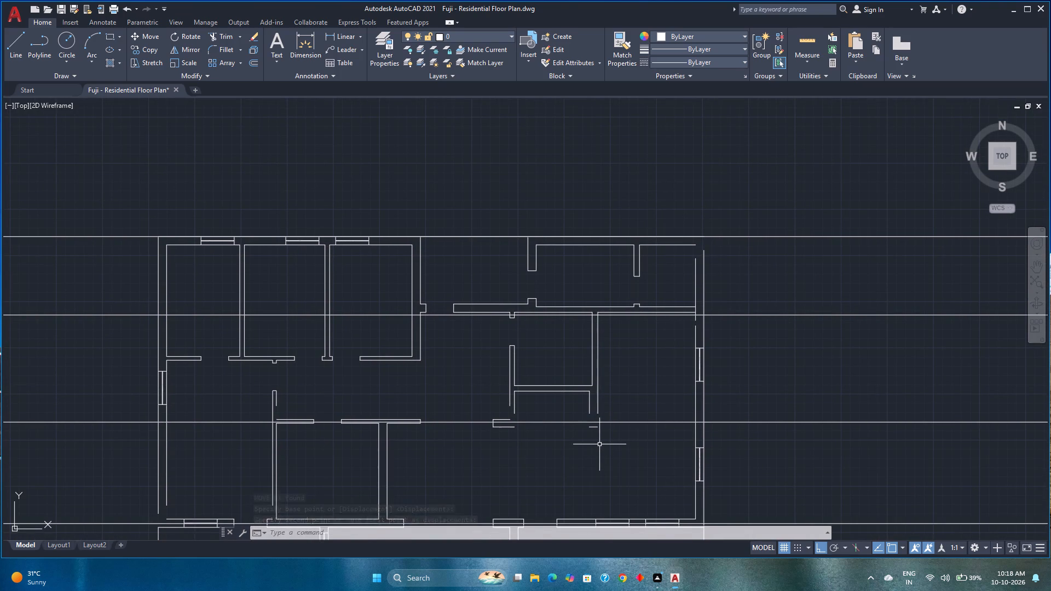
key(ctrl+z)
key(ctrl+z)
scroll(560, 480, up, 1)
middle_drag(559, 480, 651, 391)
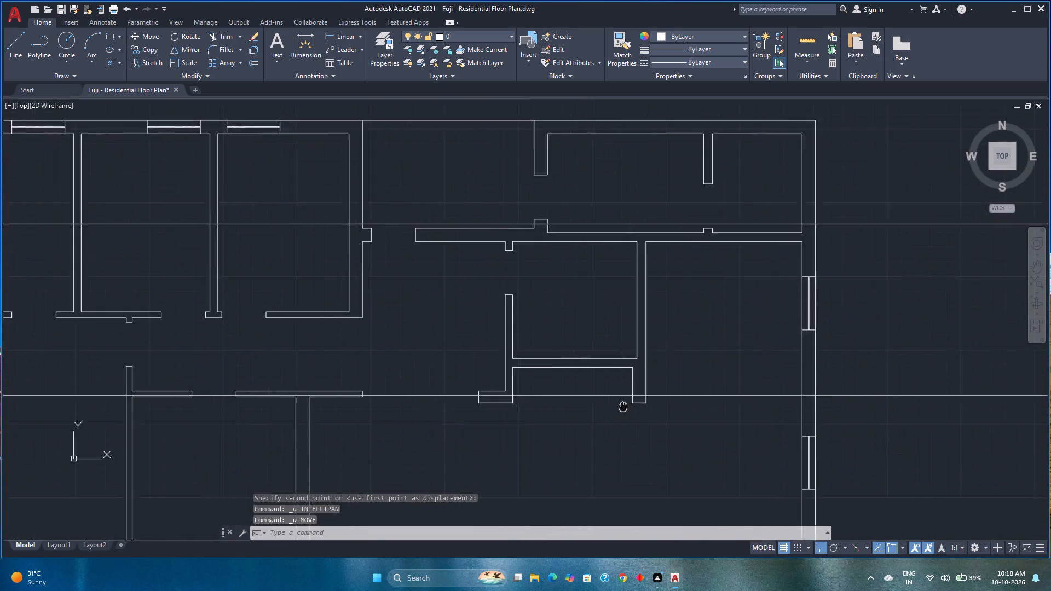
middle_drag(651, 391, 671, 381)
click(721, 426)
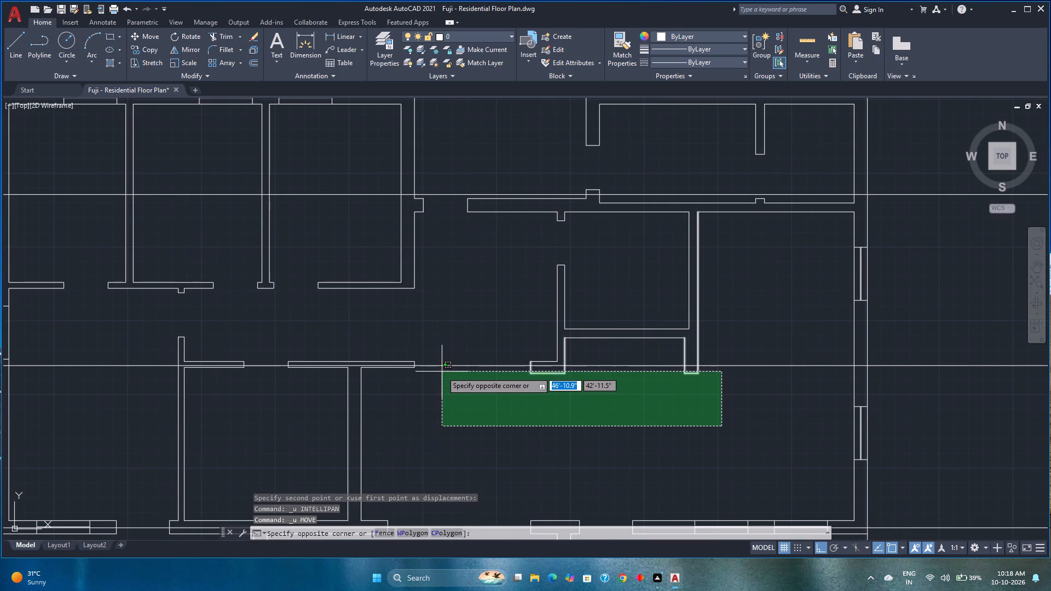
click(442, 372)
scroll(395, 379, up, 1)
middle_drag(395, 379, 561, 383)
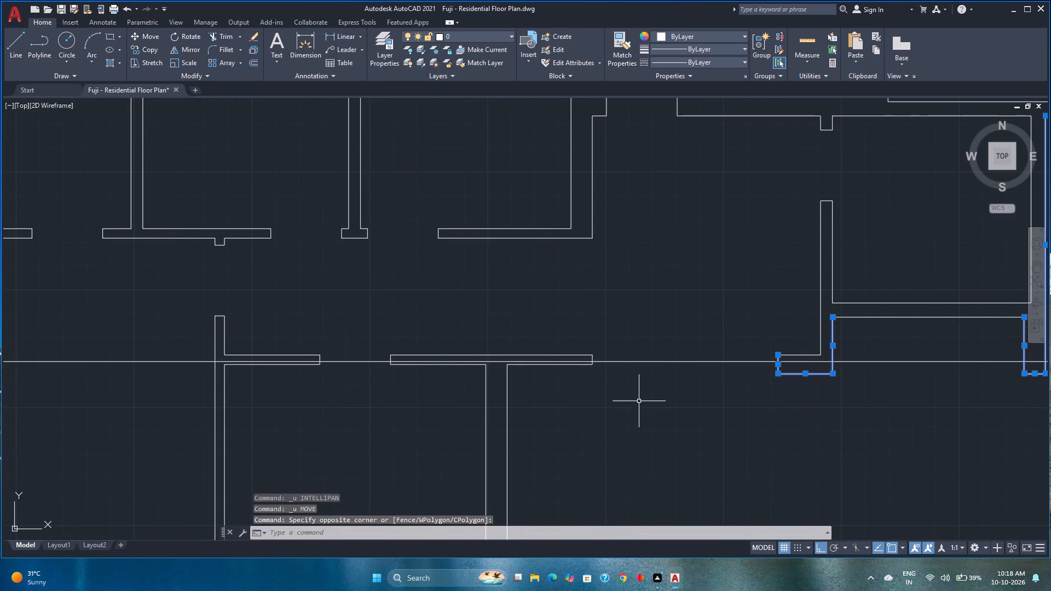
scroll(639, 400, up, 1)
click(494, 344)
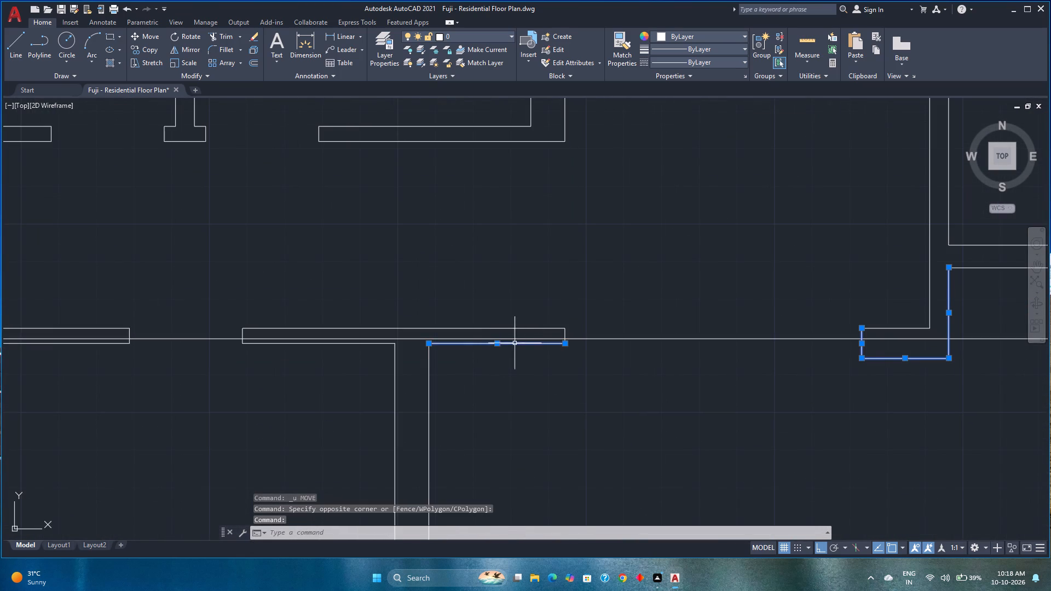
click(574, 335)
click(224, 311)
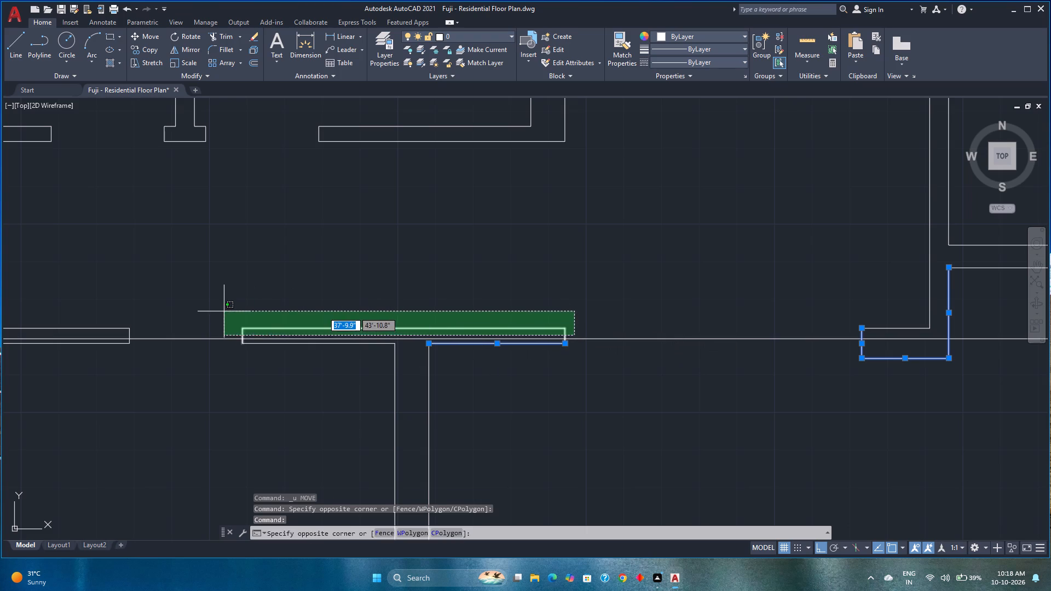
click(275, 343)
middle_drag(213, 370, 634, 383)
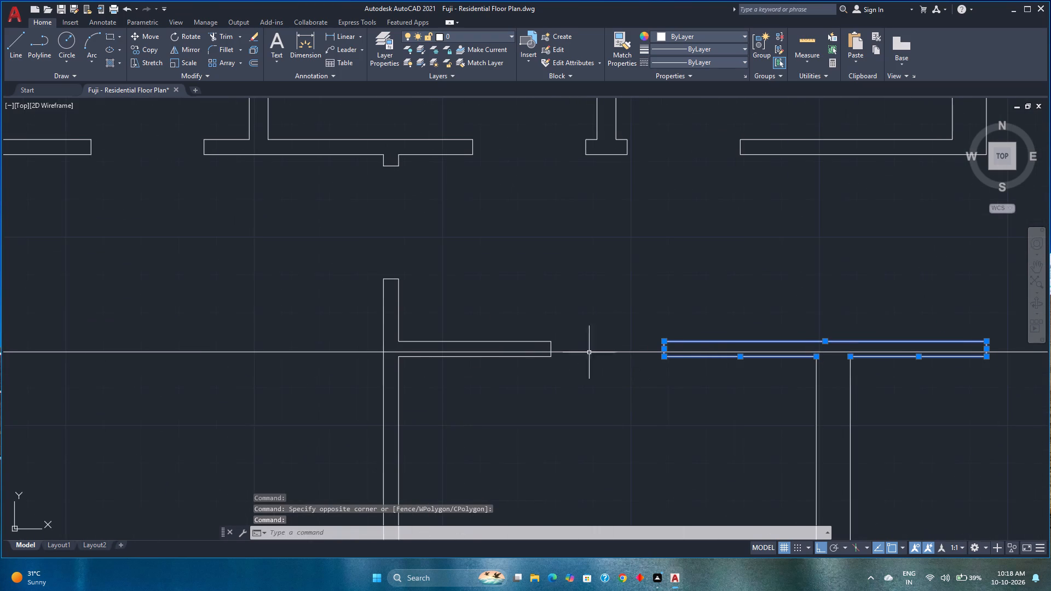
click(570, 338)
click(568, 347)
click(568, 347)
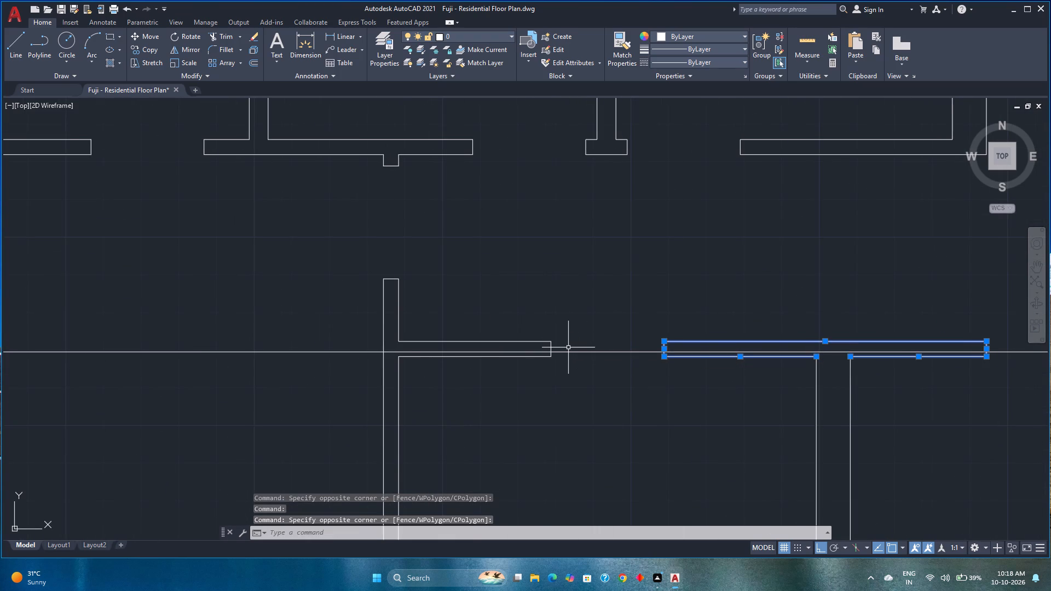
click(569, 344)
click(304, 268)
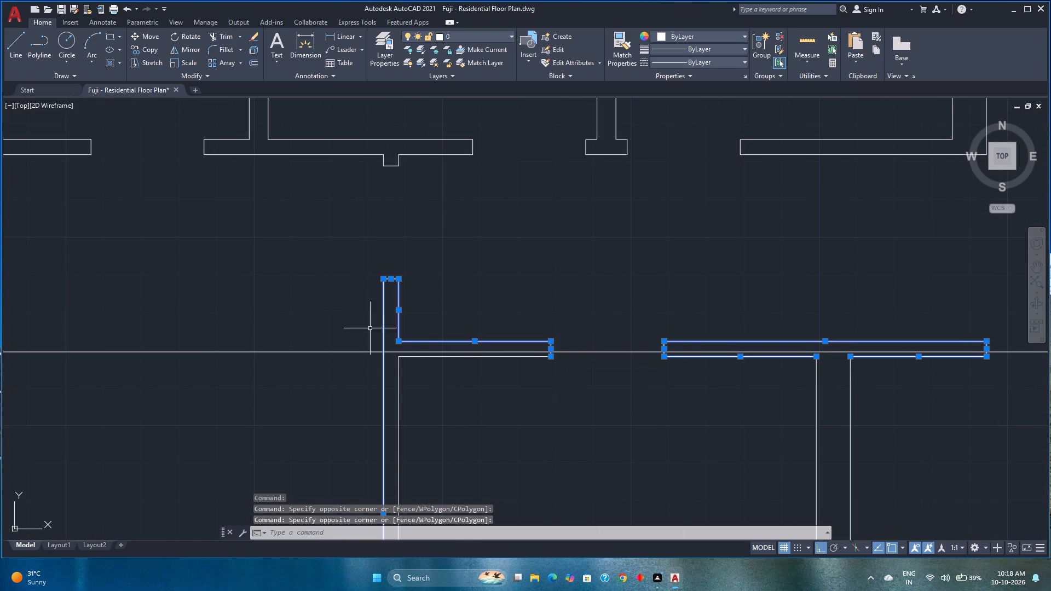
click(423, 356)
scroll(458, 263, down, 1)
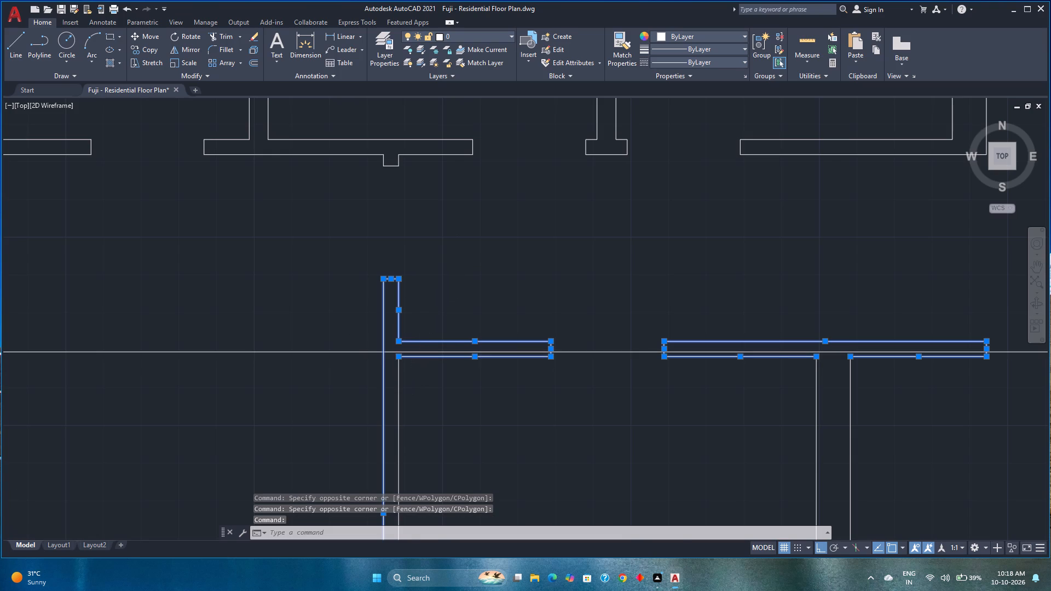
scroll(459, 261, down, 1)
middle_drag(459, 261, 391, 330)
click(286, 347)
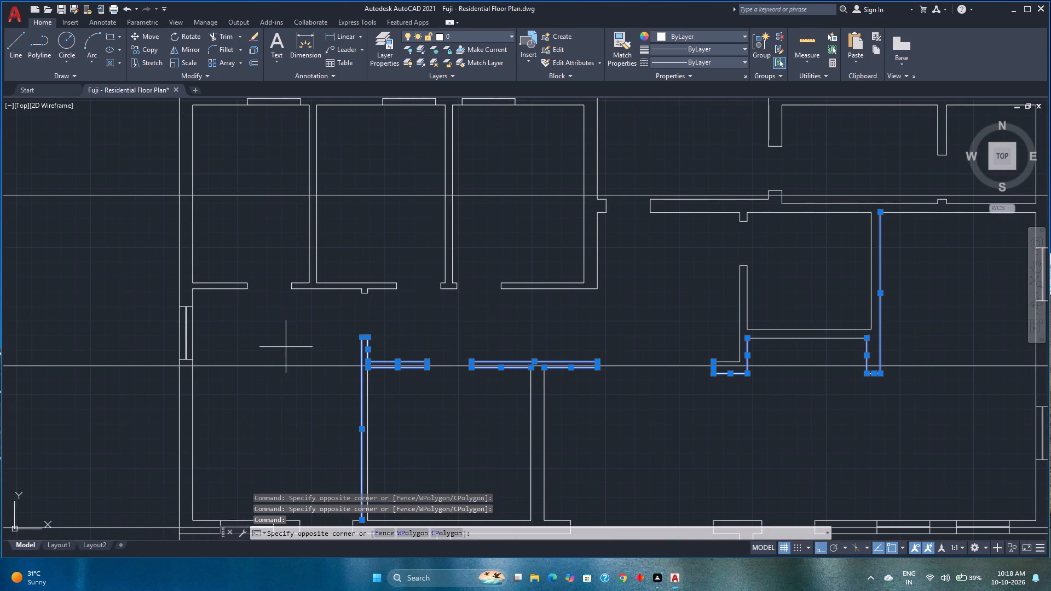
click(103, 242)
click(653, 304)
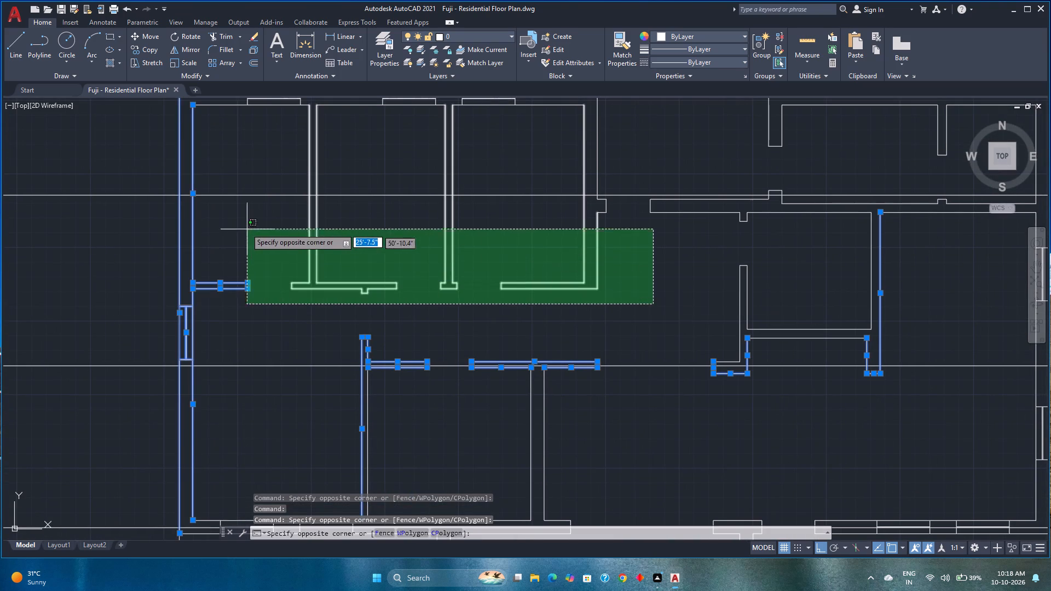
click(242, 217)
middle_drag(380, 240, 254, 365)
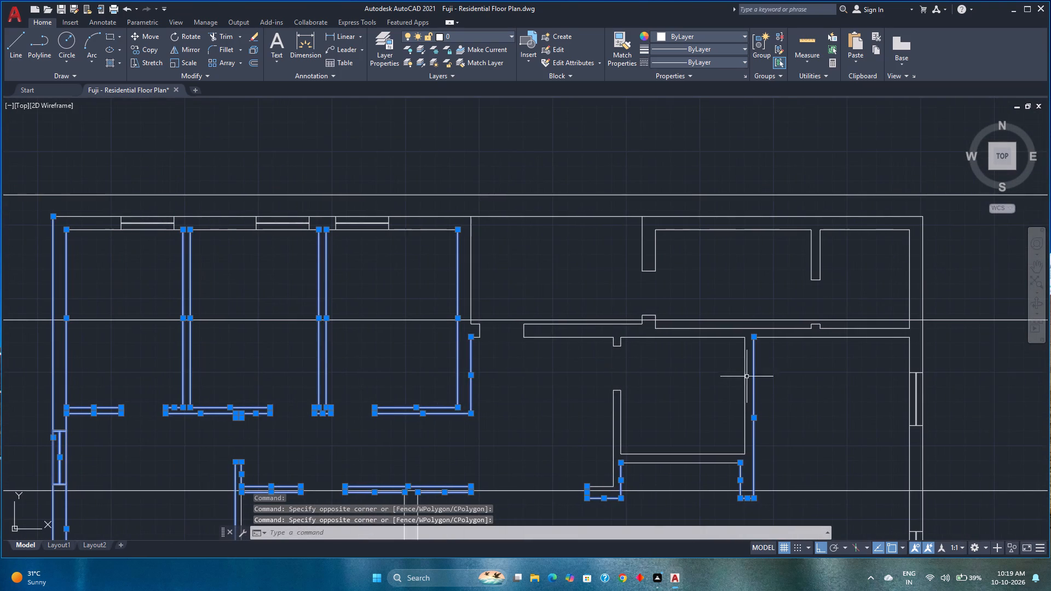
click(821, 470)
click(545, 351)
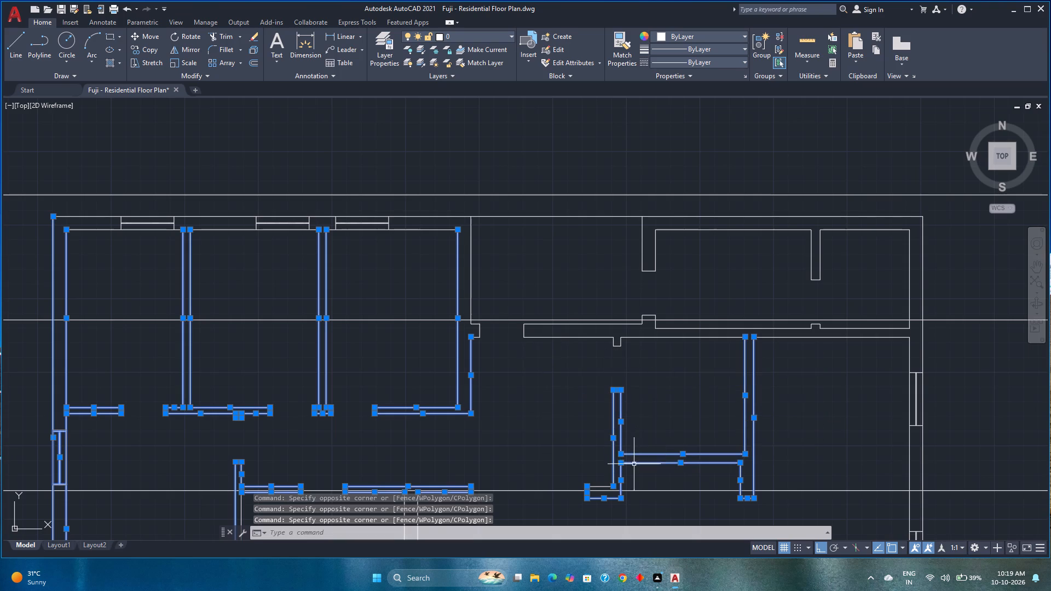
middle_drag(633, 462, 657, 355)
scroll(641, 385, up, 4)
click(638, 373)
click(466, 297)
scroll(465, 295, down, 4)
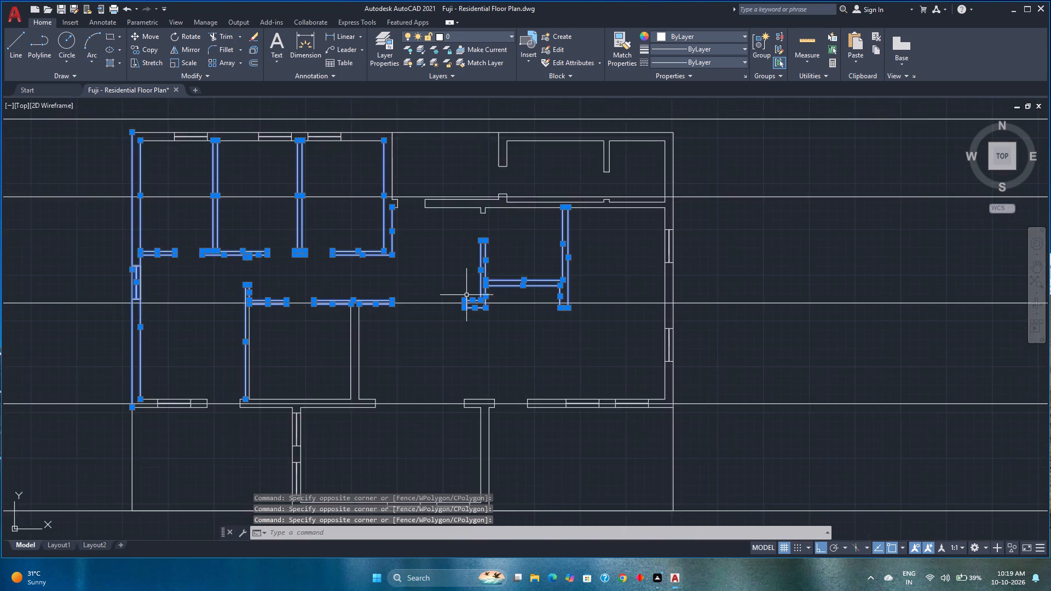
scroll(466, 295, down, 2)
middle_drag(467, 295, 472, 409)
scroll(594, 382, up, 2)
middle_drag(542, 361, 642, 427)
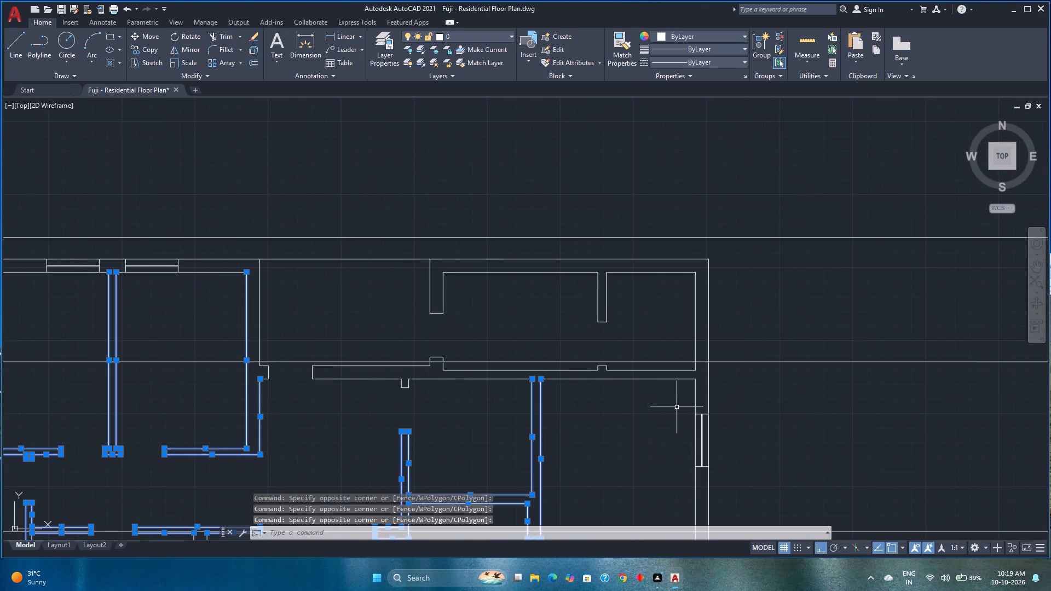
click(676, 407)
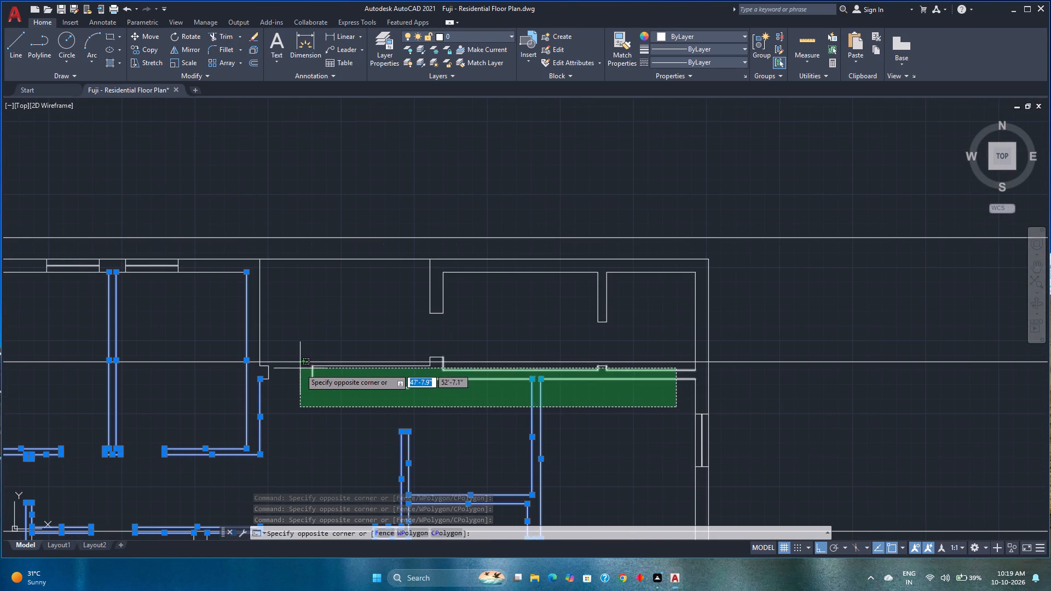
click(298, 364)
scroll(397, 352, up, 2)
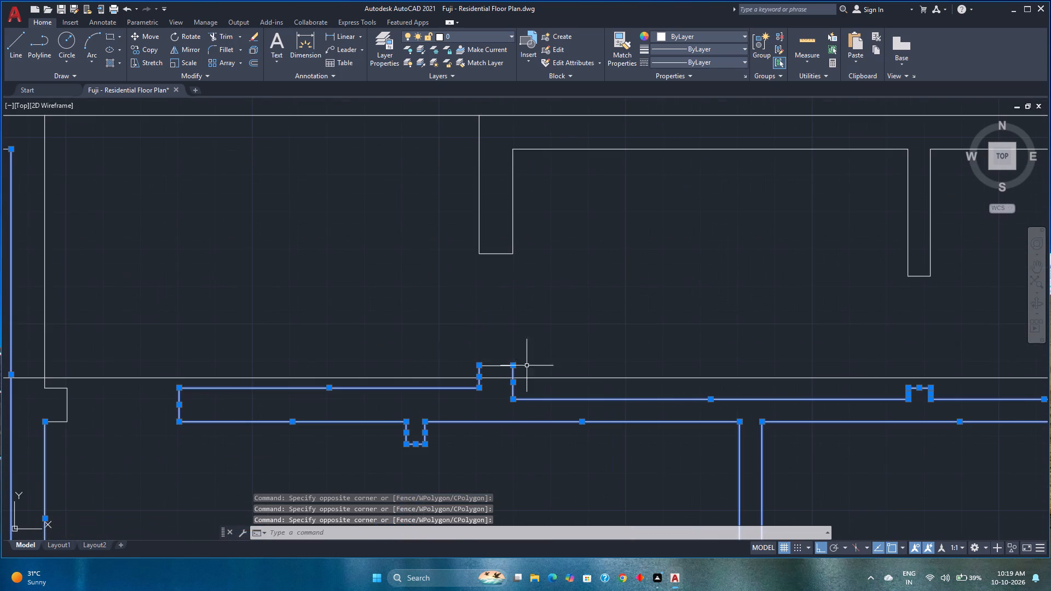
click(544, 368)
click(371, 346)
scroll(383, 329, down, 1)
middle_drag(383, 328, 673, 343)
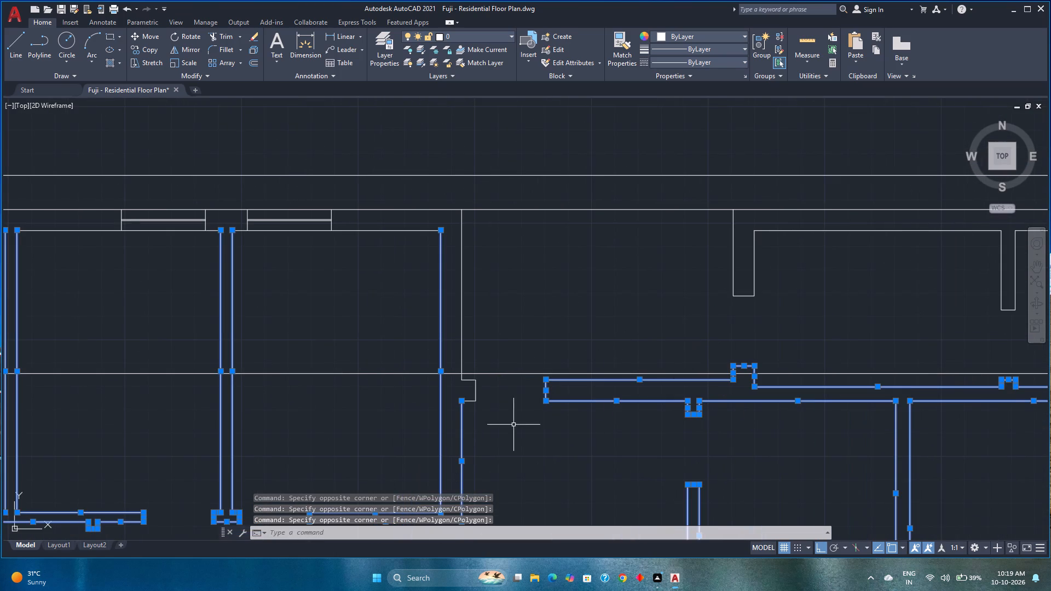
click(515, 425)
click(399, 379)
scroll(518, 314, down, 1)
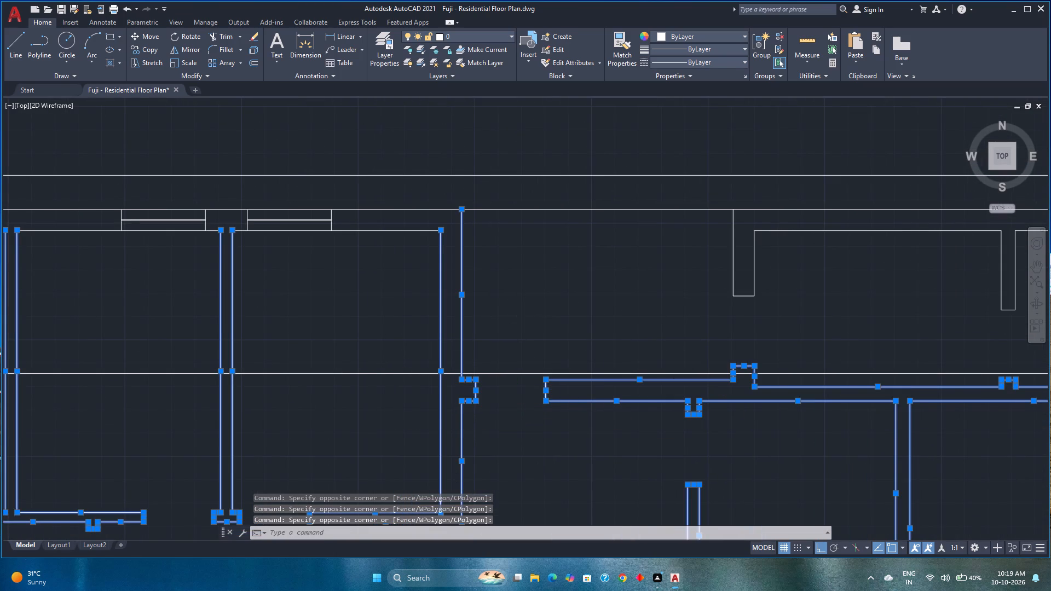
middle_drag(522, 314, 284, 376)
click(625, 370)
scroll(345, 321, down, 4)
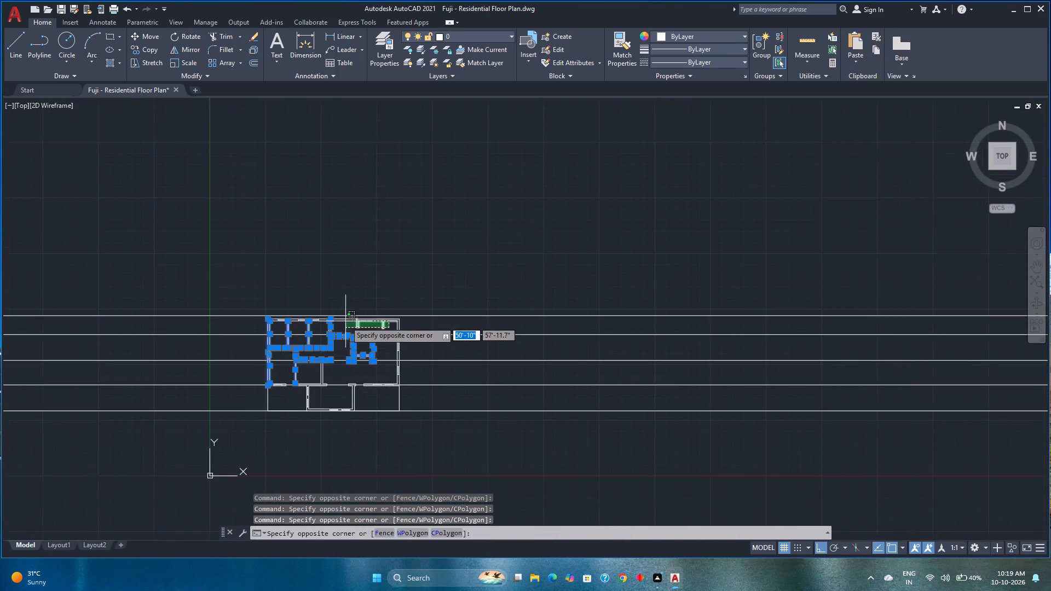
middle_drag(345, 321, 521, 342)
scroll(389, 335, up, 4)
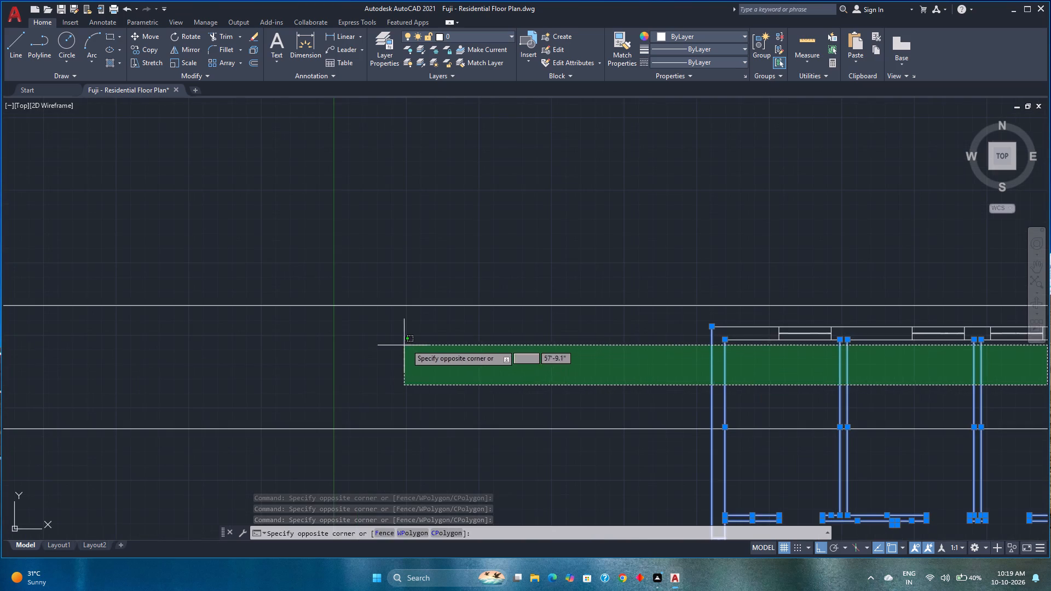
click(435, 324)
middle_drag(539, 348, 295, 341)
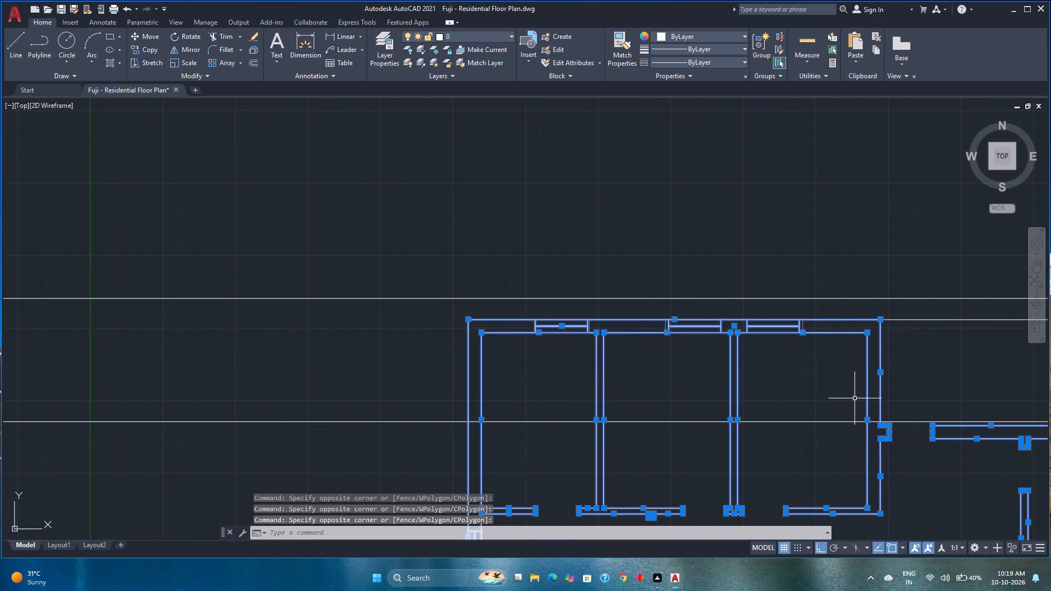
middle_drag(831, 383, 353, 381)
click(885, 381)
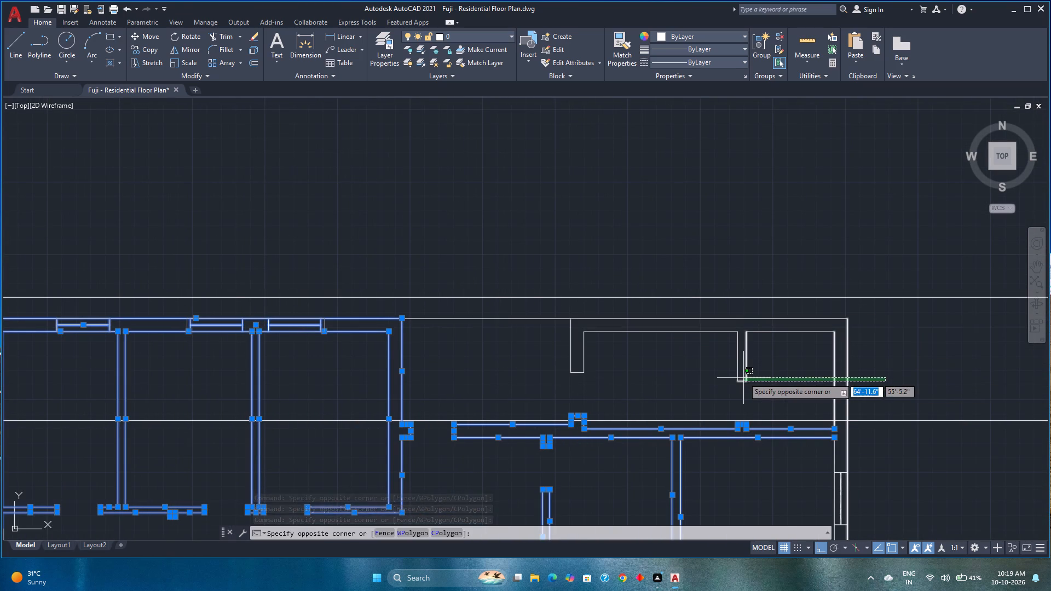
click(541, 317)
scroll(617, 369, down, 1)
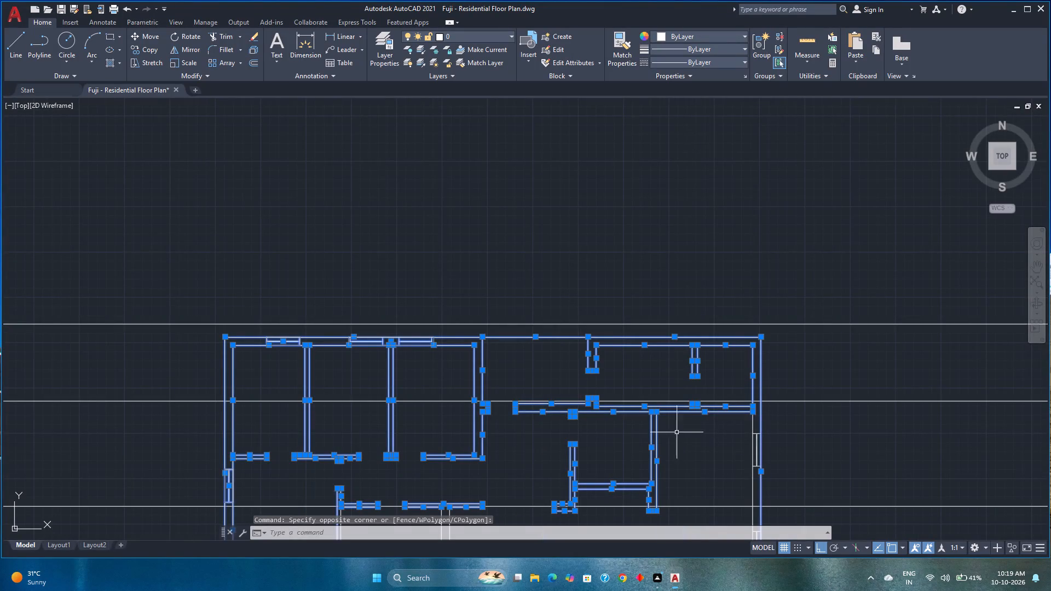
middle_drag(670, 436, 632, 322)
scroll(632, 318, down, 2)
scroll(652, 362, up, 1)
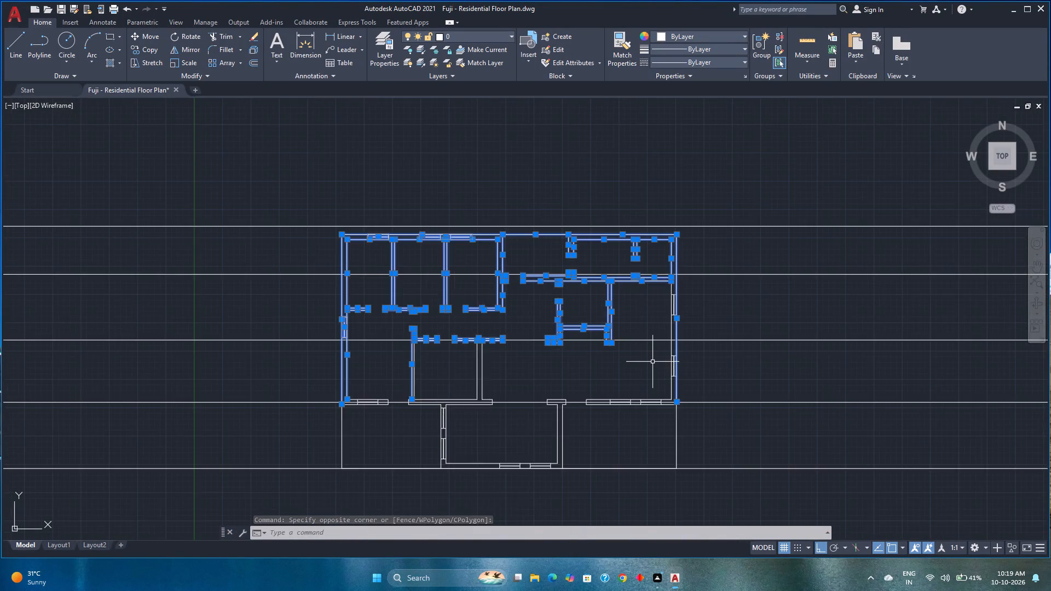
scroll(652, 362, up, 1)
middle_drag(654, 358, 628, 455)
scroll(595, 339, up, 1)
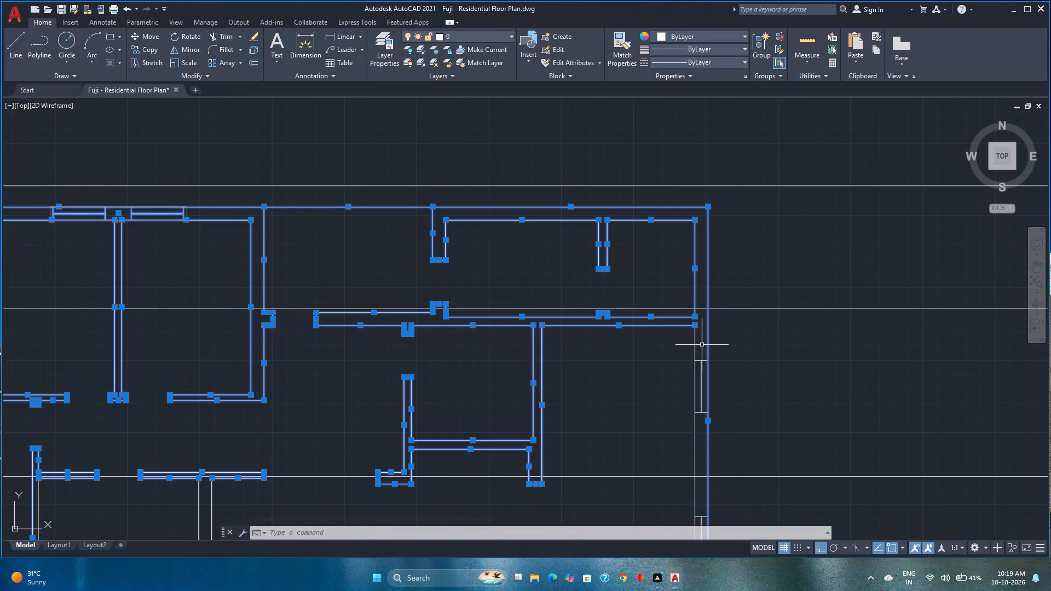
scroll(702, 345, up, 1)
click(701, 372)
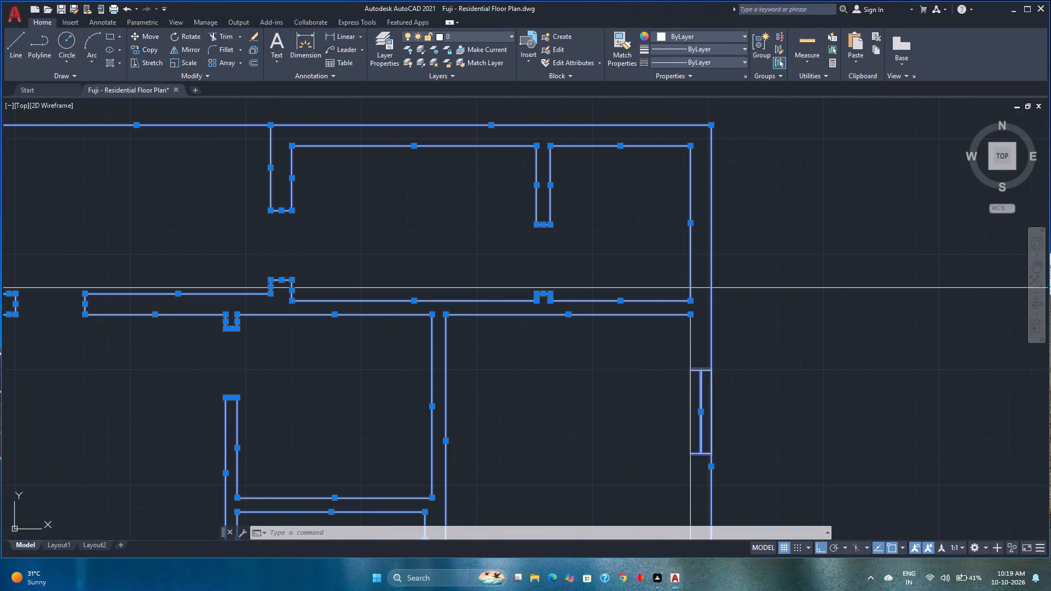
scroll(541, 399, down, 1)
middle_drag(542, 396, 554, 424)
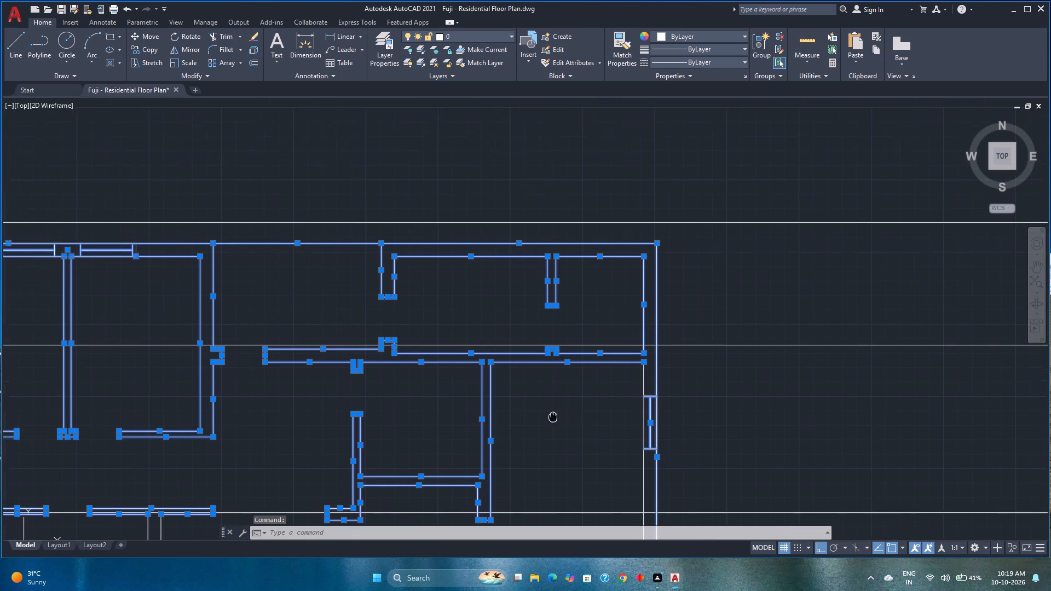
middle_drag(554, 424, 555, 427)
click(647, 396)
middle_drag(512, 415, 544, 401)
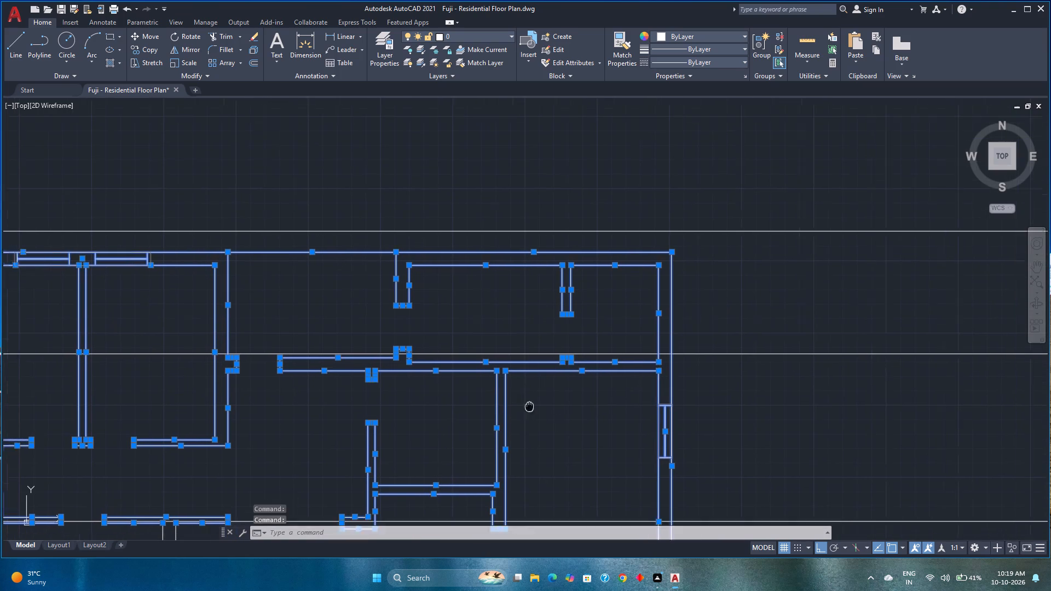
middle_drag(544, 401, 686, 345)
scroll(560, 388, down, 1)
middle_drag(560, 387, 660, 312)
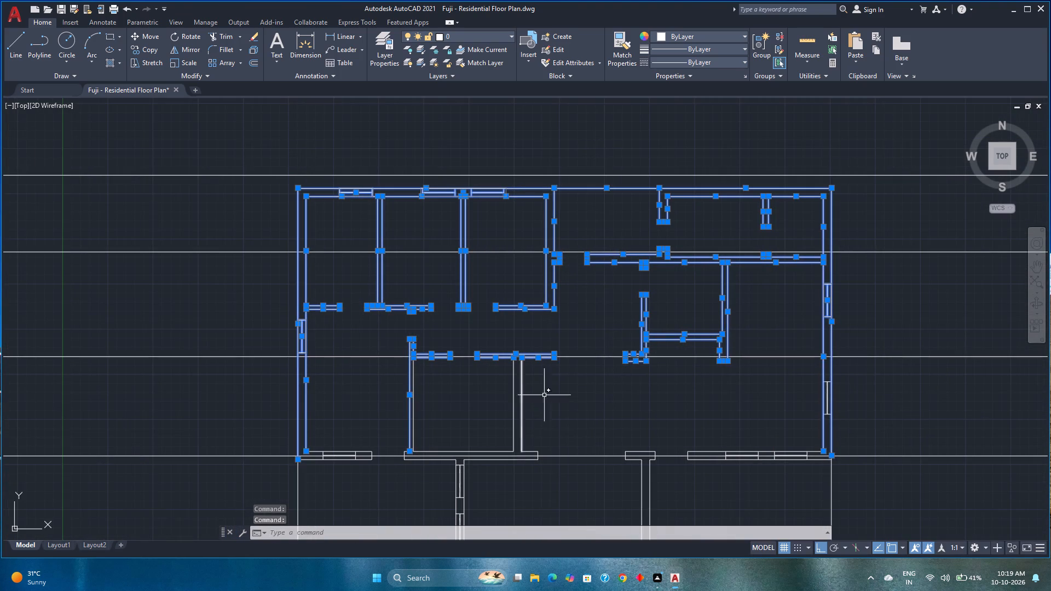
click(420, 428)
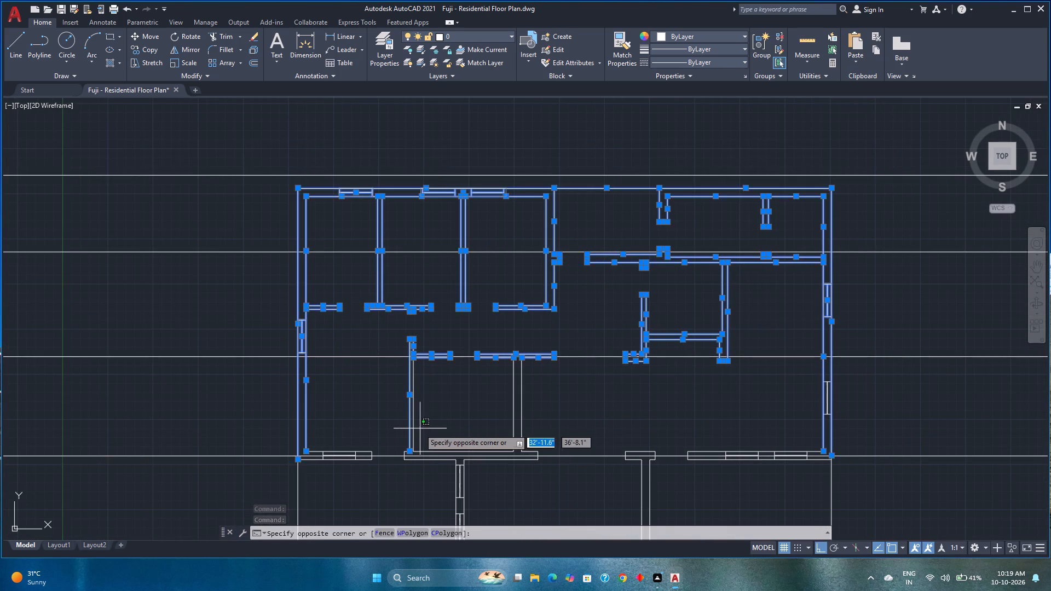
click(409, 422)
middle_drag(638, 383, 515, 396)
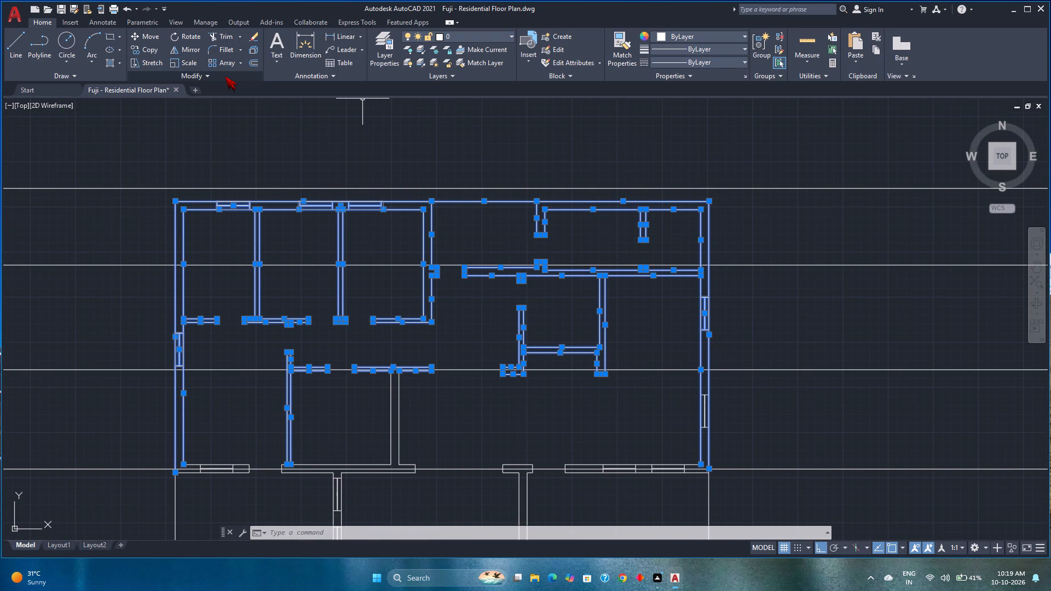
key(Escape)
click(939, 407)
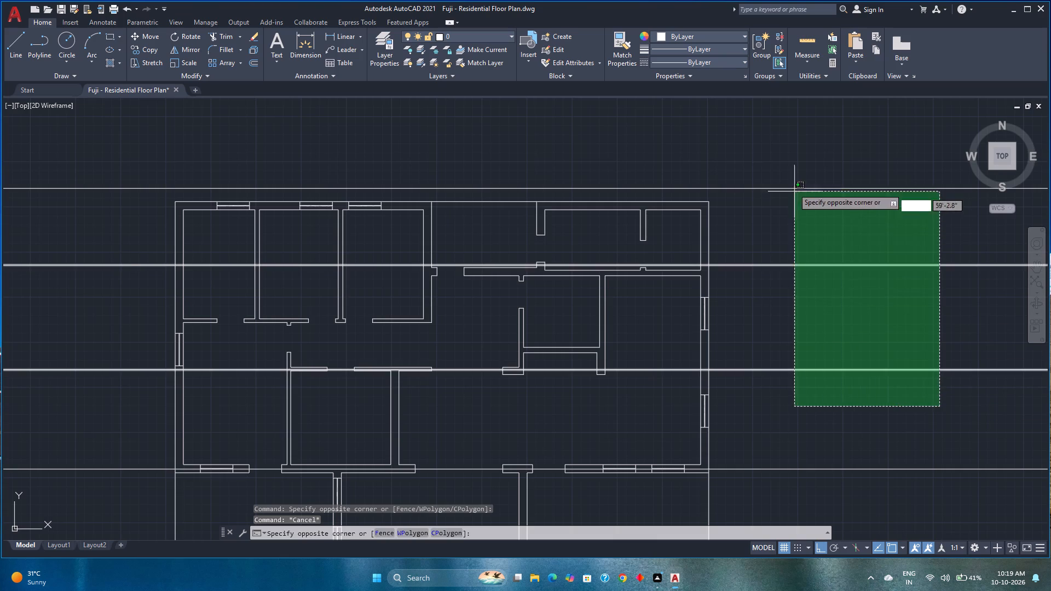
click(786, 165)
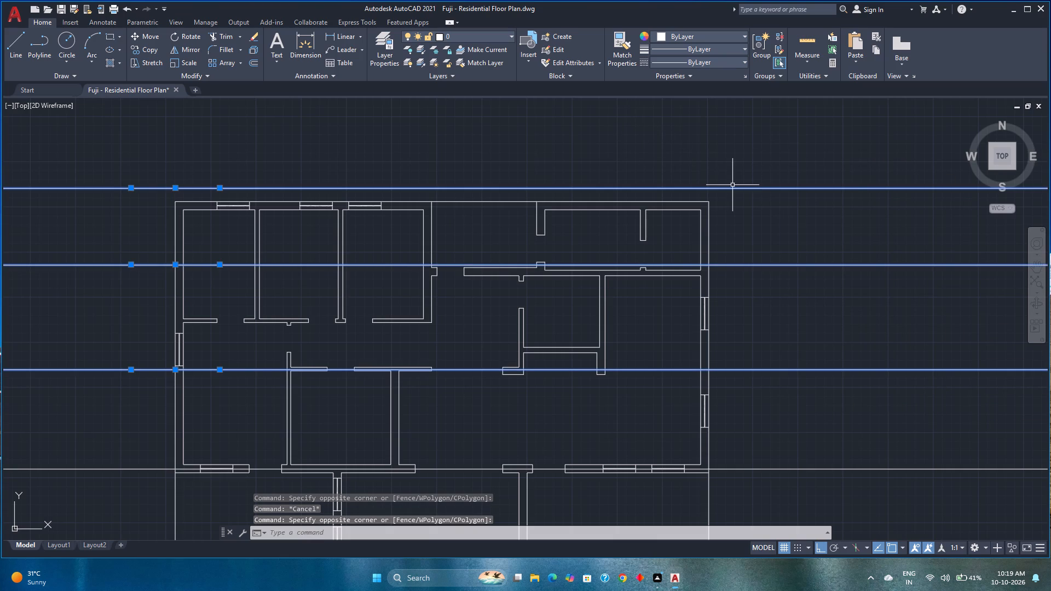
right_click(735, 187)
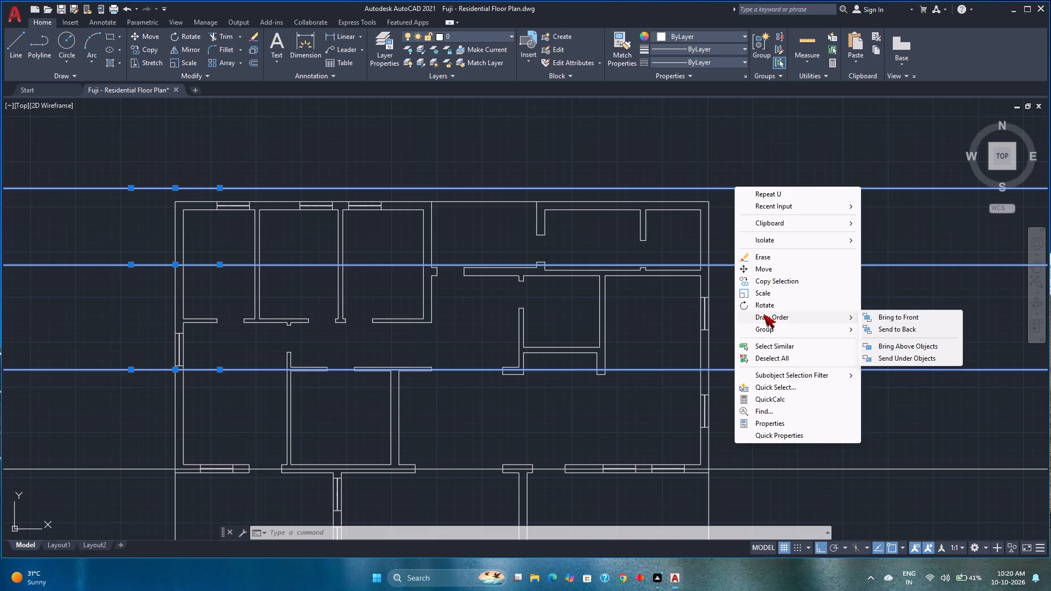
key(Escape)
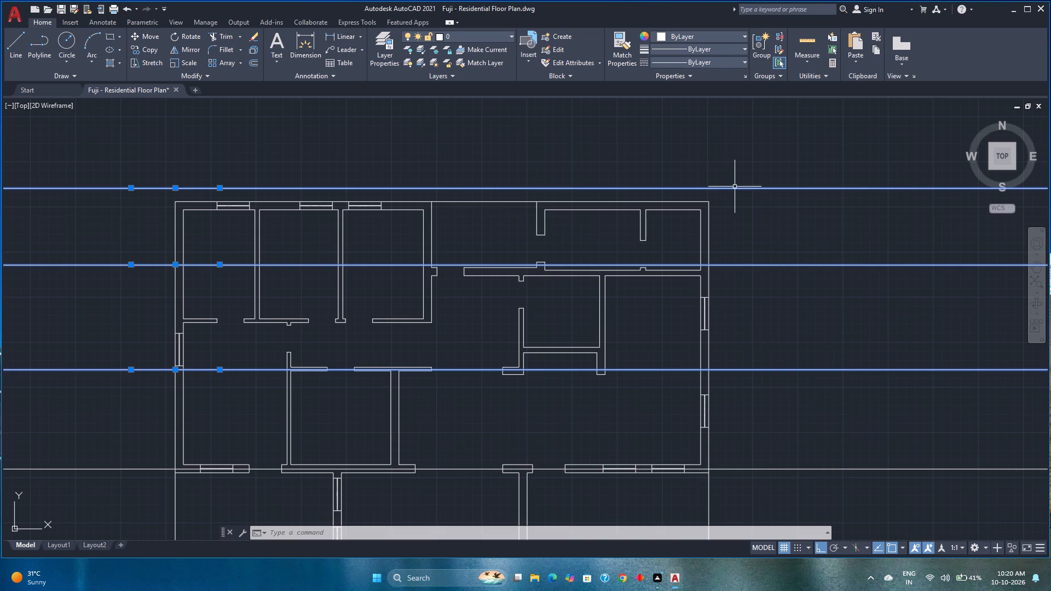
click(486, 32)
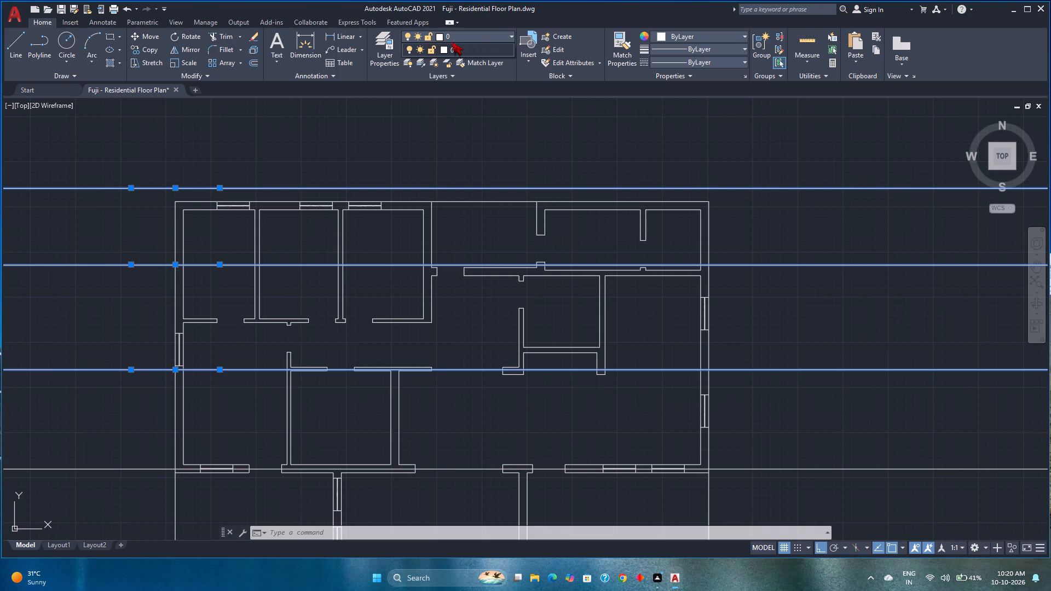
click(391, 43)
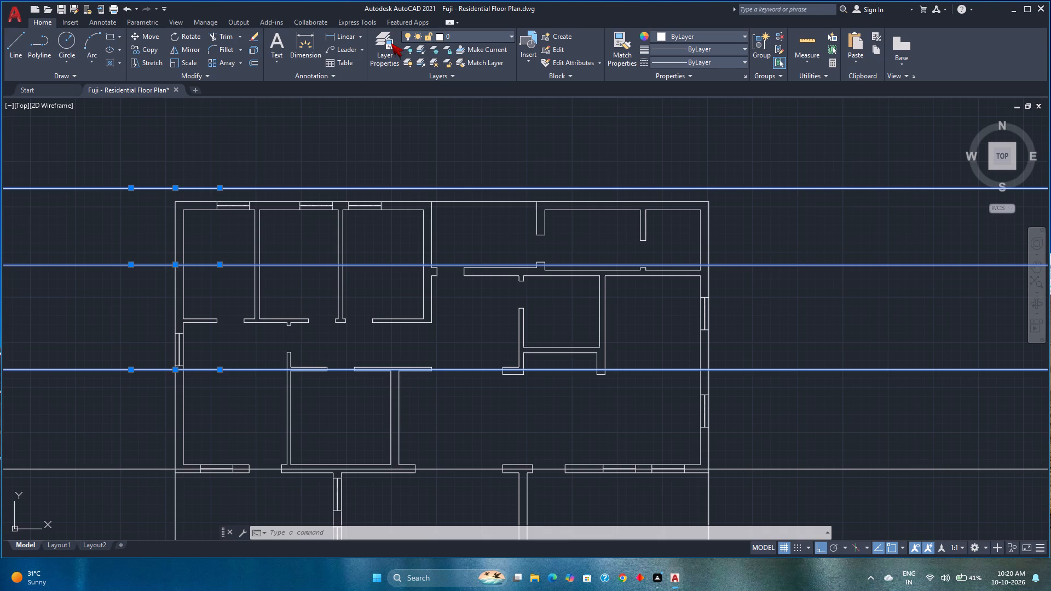
Create a new layer named 1 and make it the current layer.
click(391, 48)
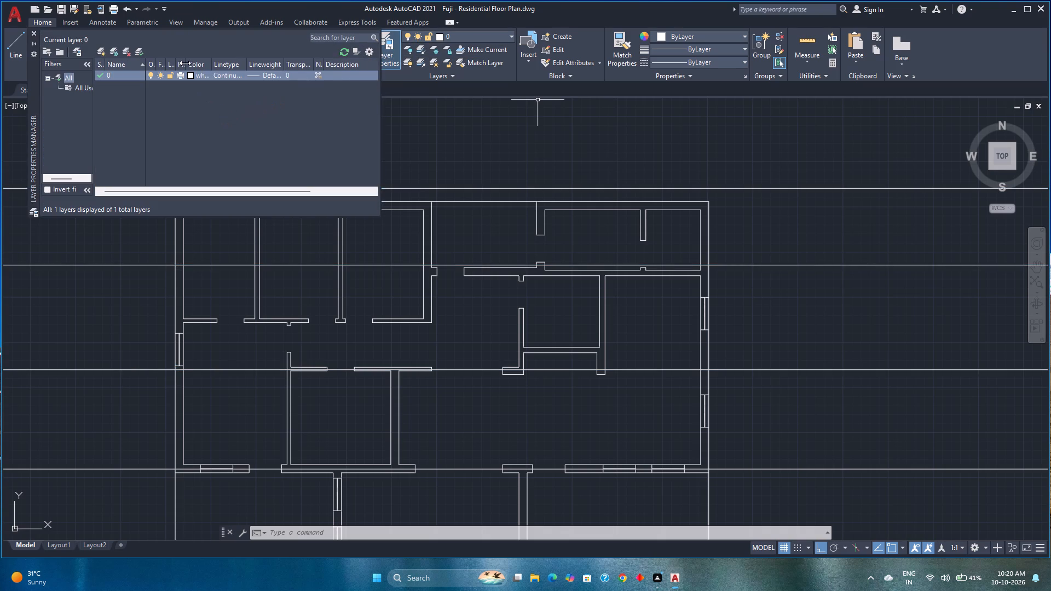
key(alt+n)
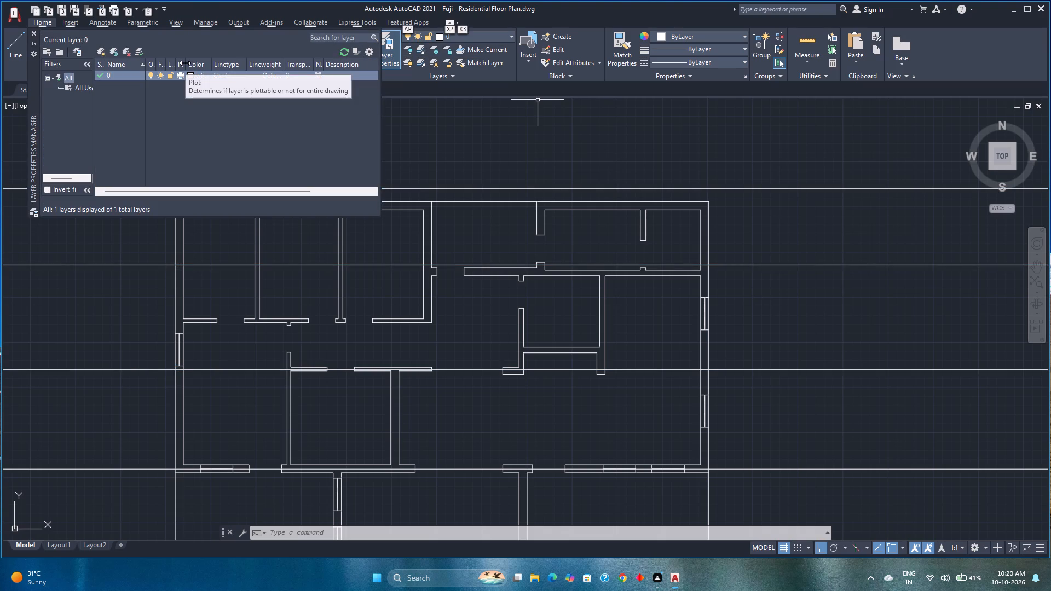
click(204, 136)
key(alt+l)
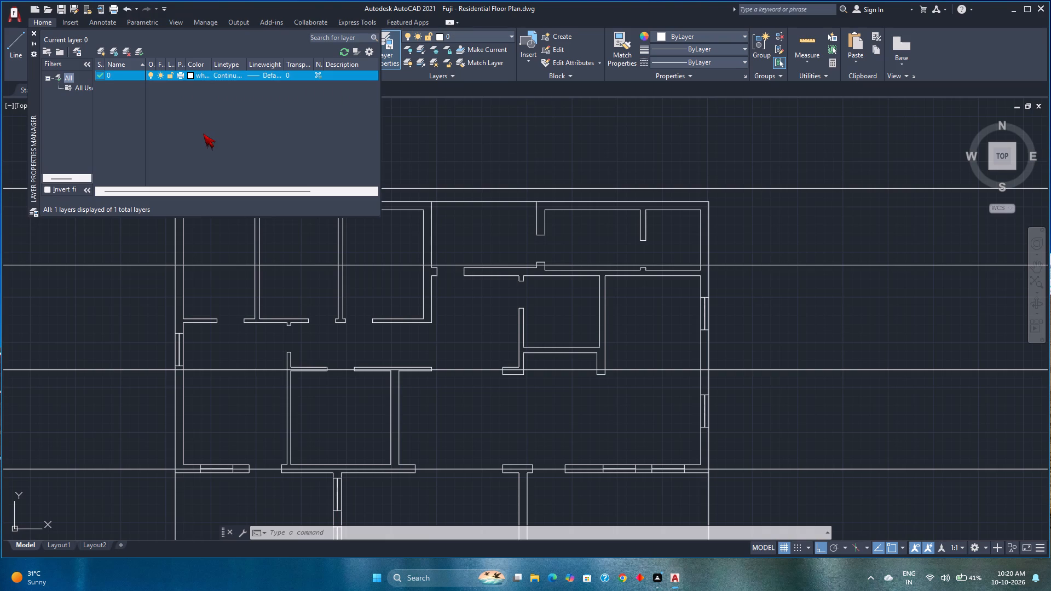
key(alt+n)
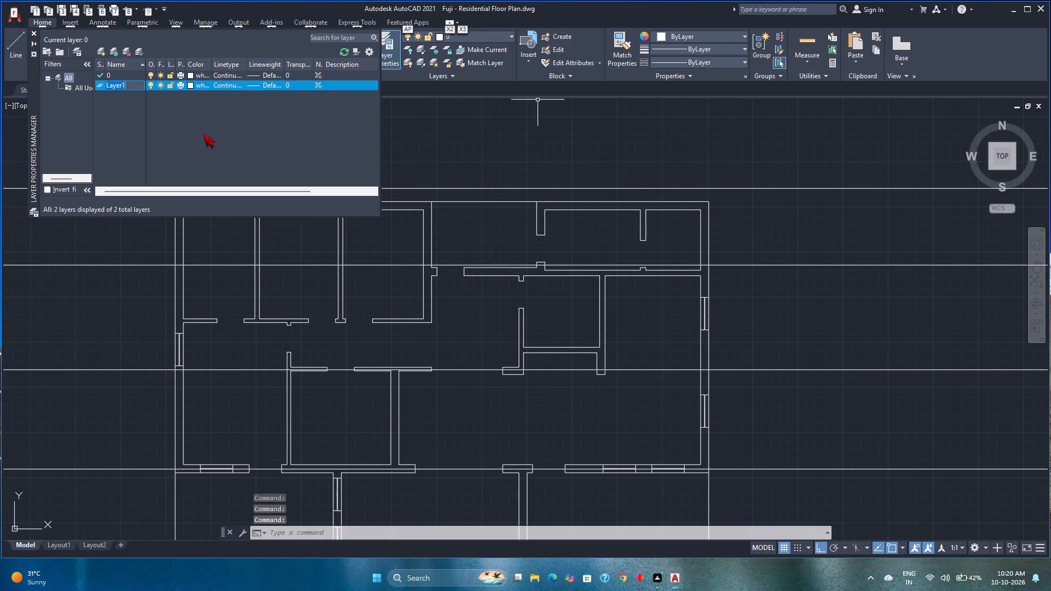
key(1)
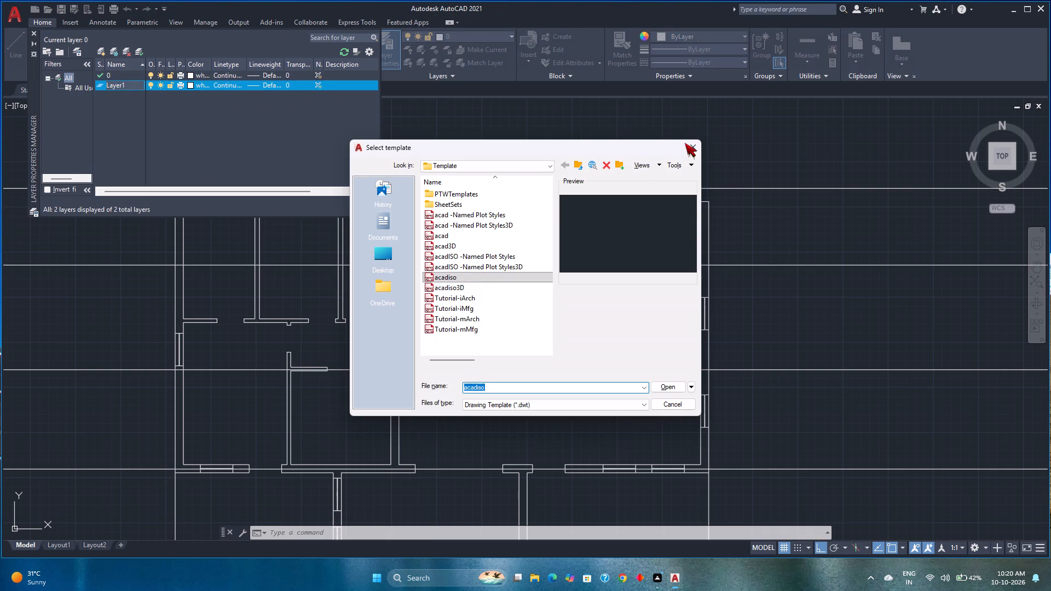
click(697, 144)
double_click(129, 83)
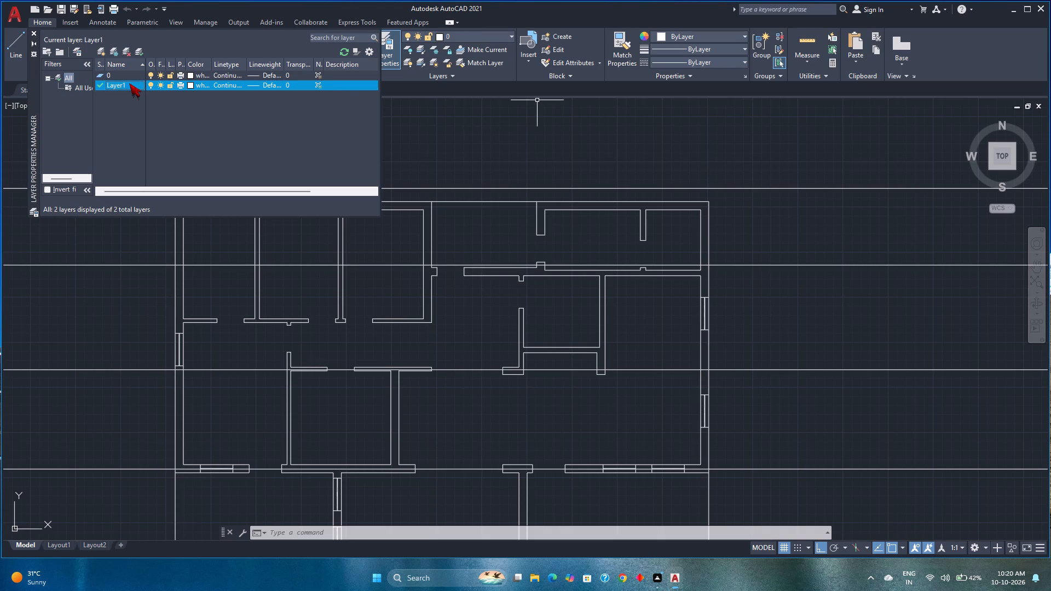
click(131, 87)
double_click(131, 85)
right_click(130, 84)
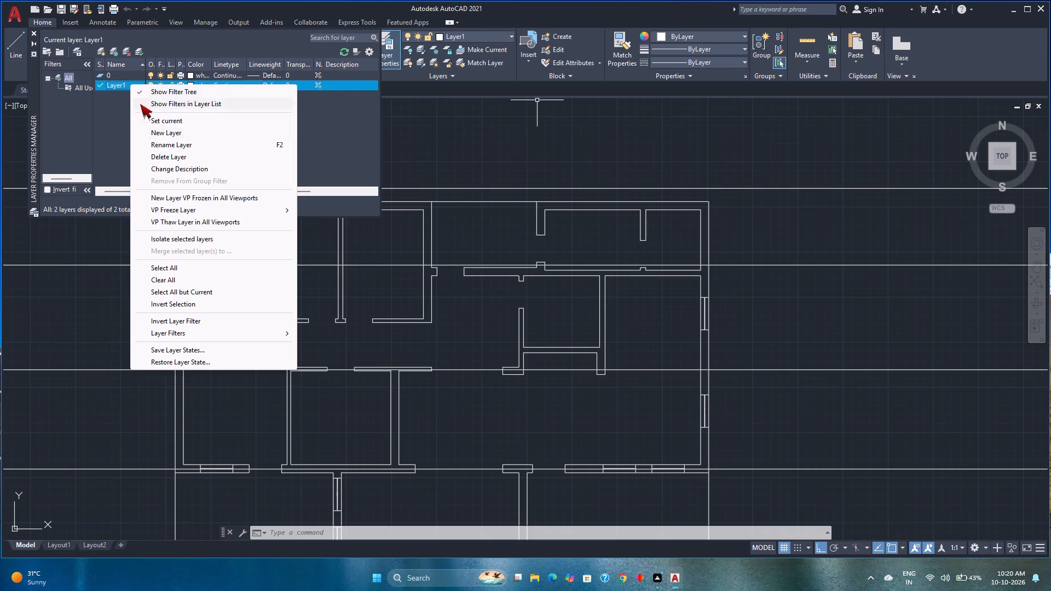
click(177, 146)
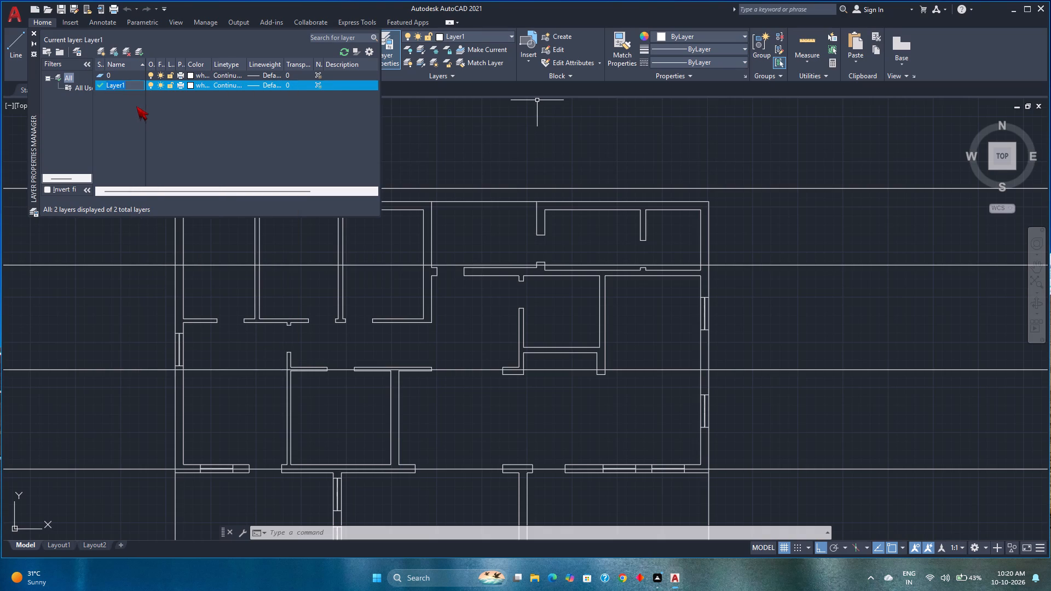
key(1)
key(Return)
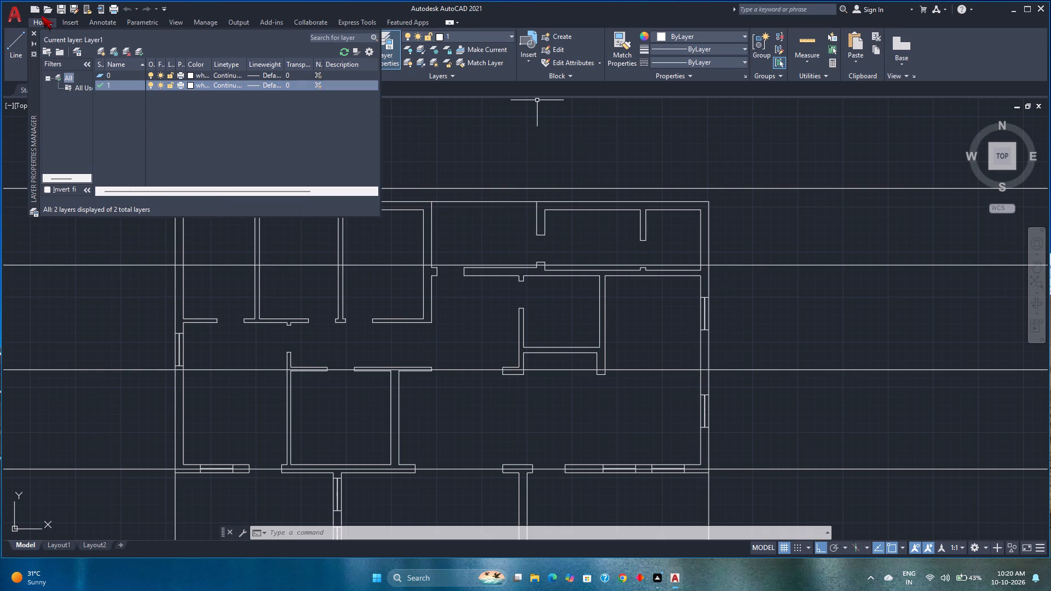
click(37, 32)
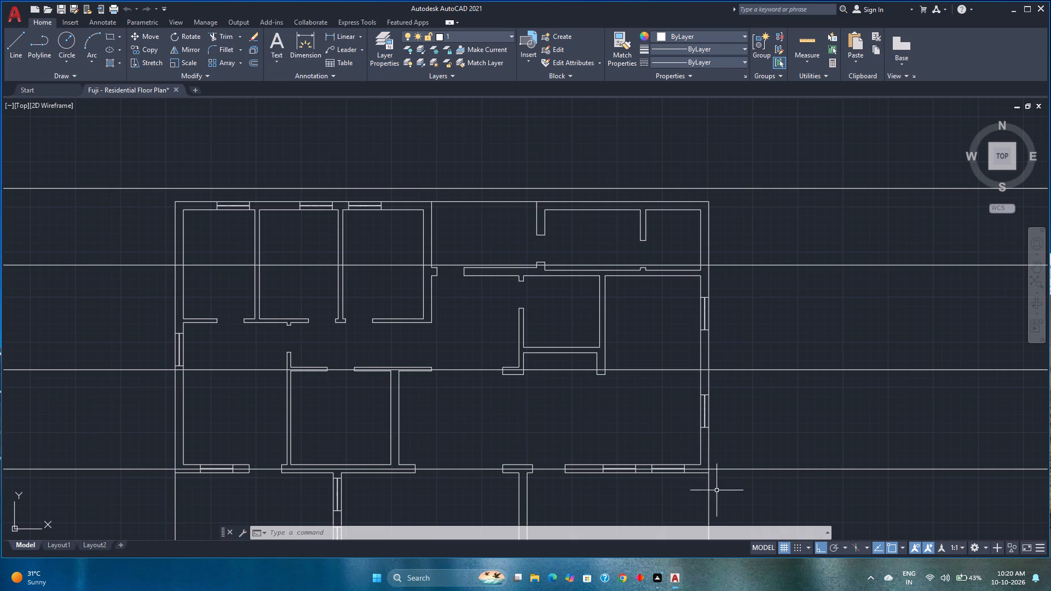
Move the four horizontal construction lines crossing the floor plan onto layer 1.
click(846, 487)
click(750, 176)
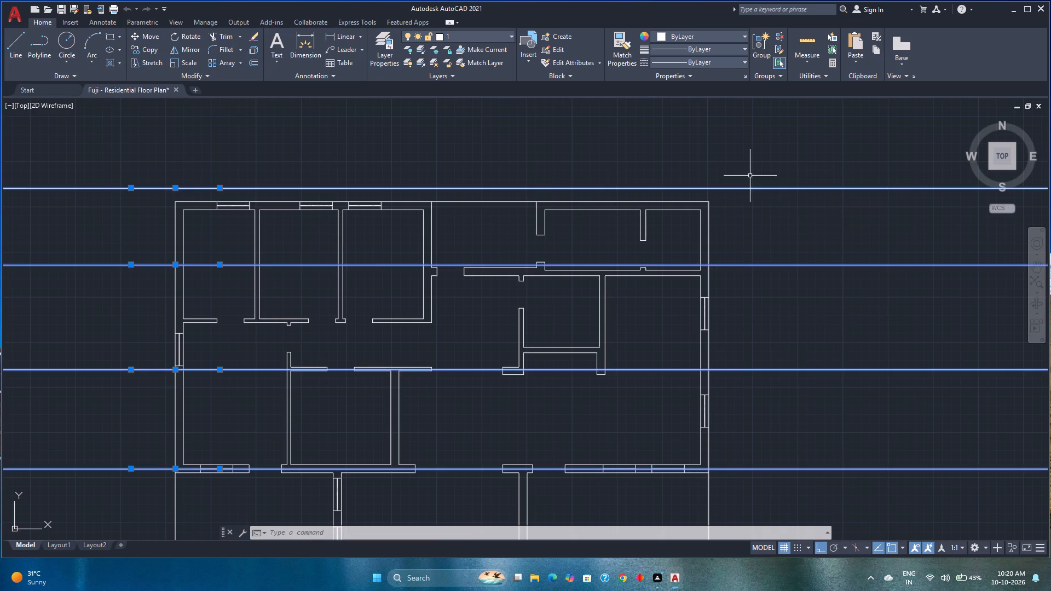
click(486, 37)
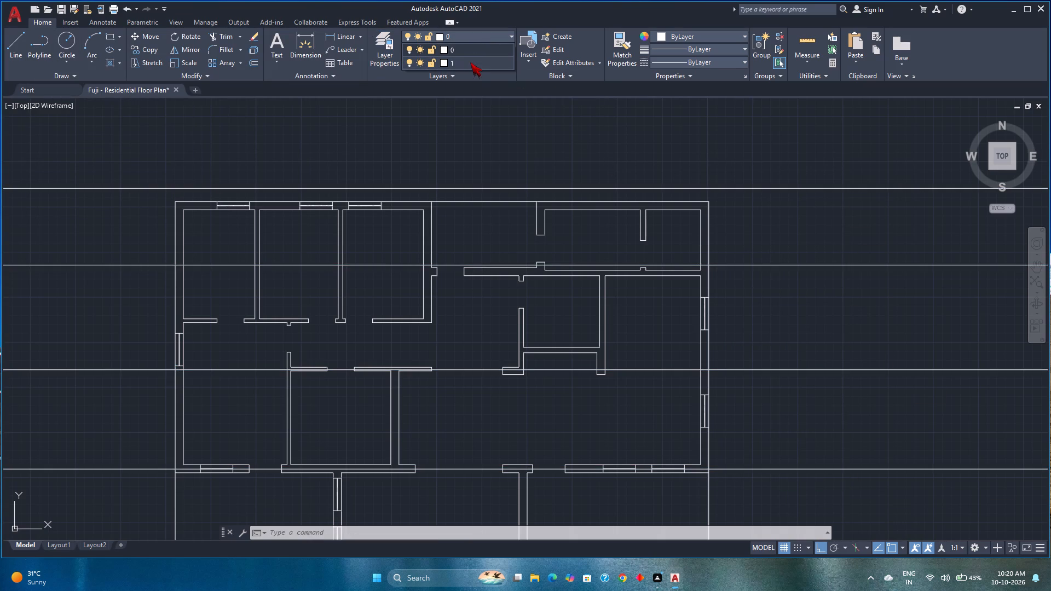
click(470, 62)
Lock layer 1, which holds the construction lines.
click(427, 38)
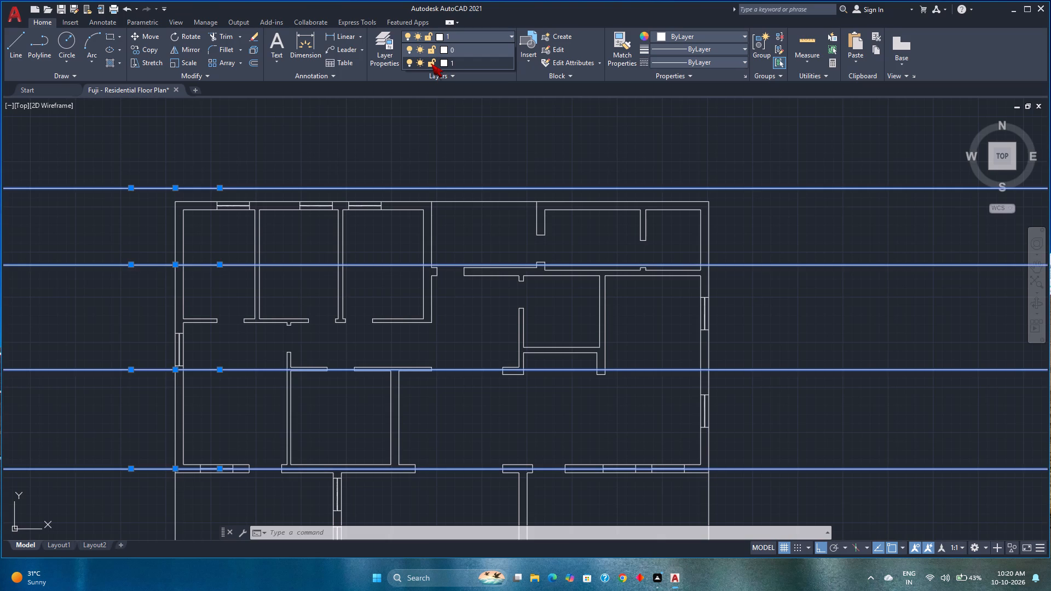
click(431, 63)
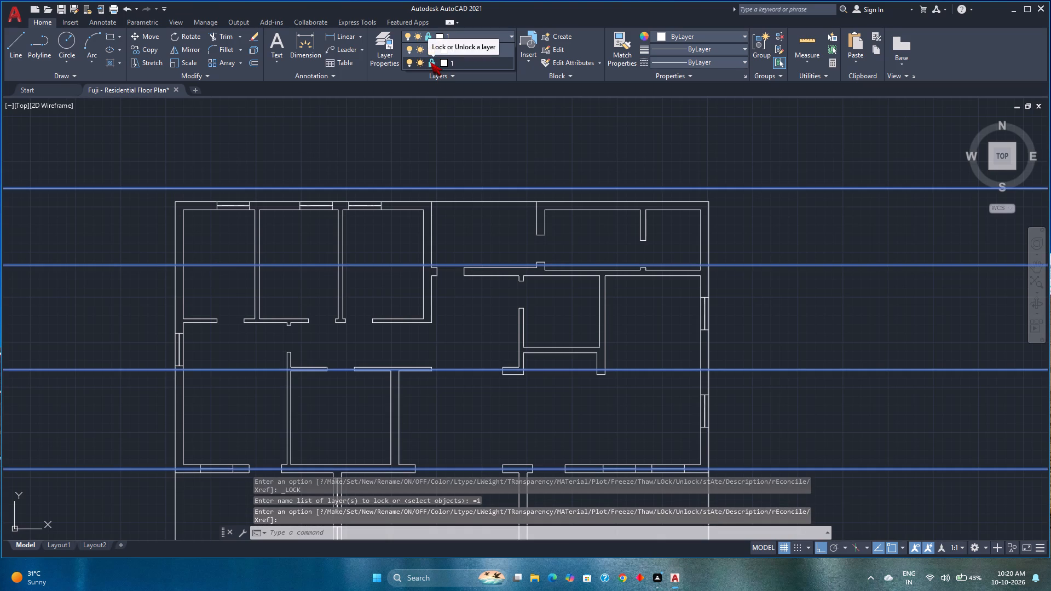
key(Escape)
key(Escape)
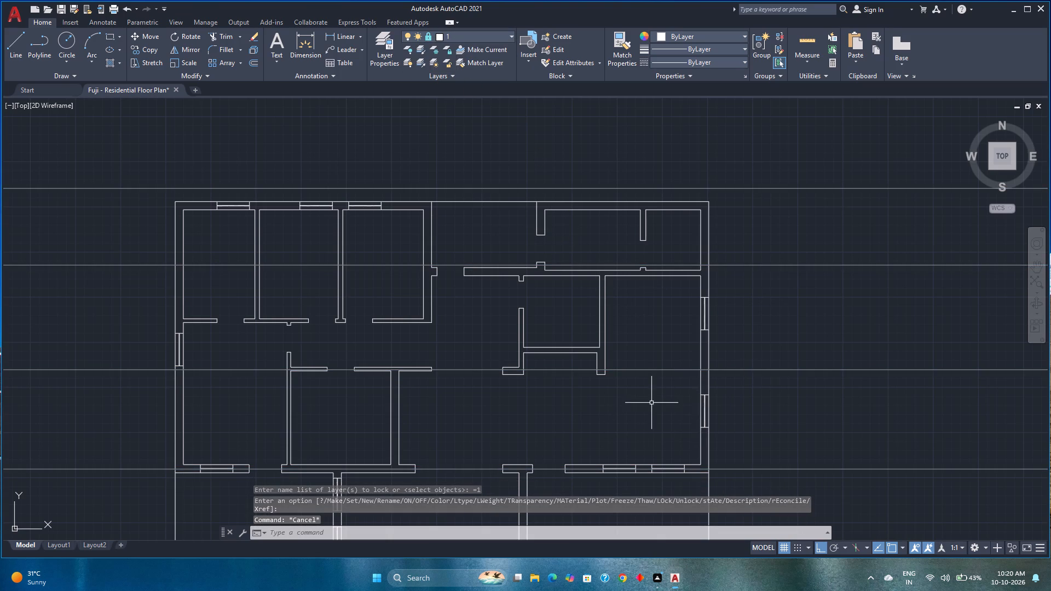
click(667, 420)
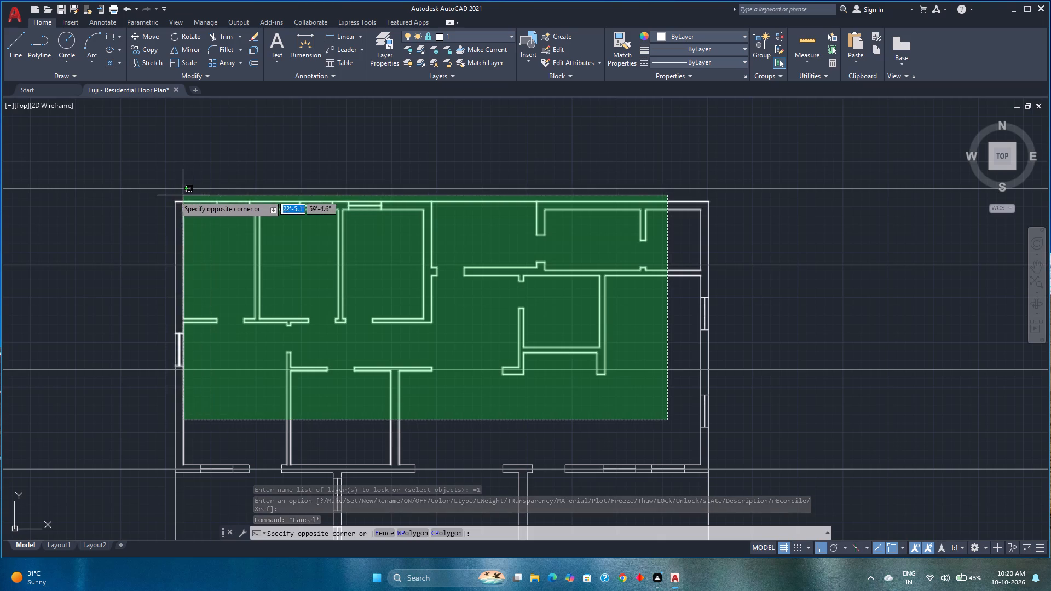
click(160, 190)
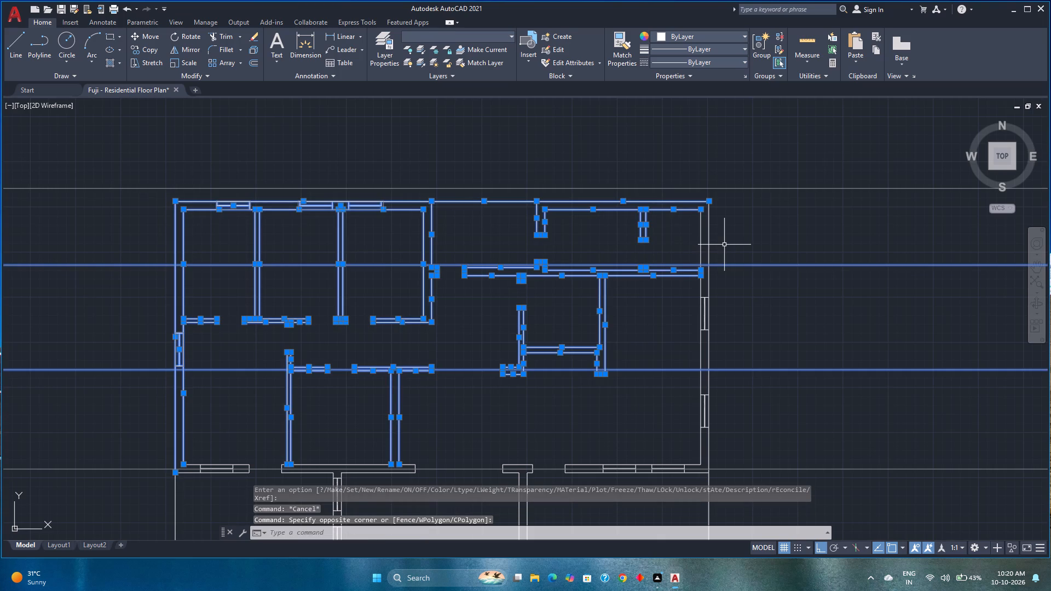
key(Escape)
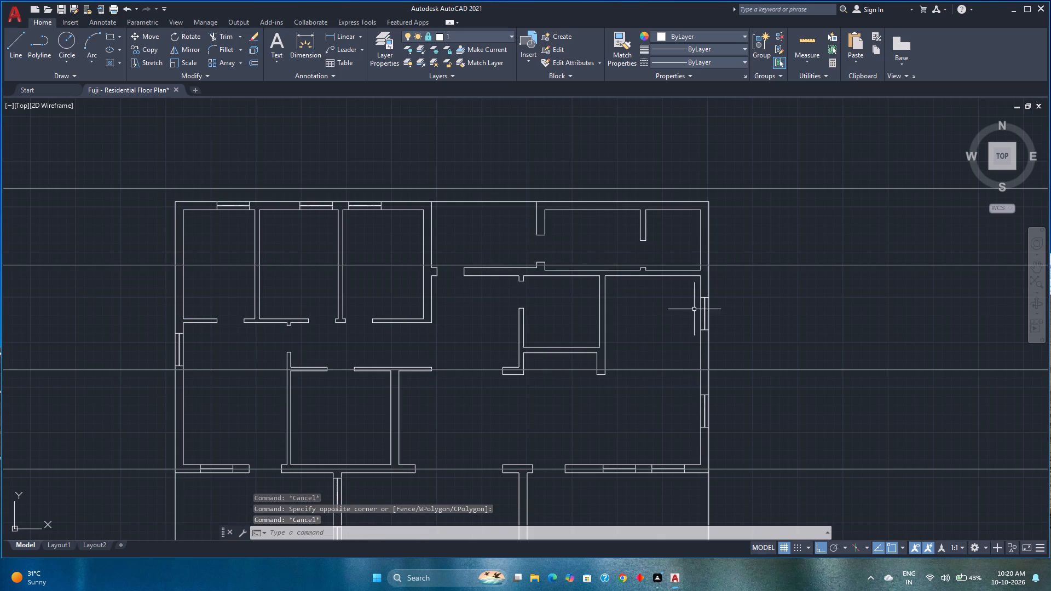
Select the plan's top outer walls and windows, the upper-right horizontal wall, and the three upper-left rooms' partitions with their lower wall segments.
click(694, 291)
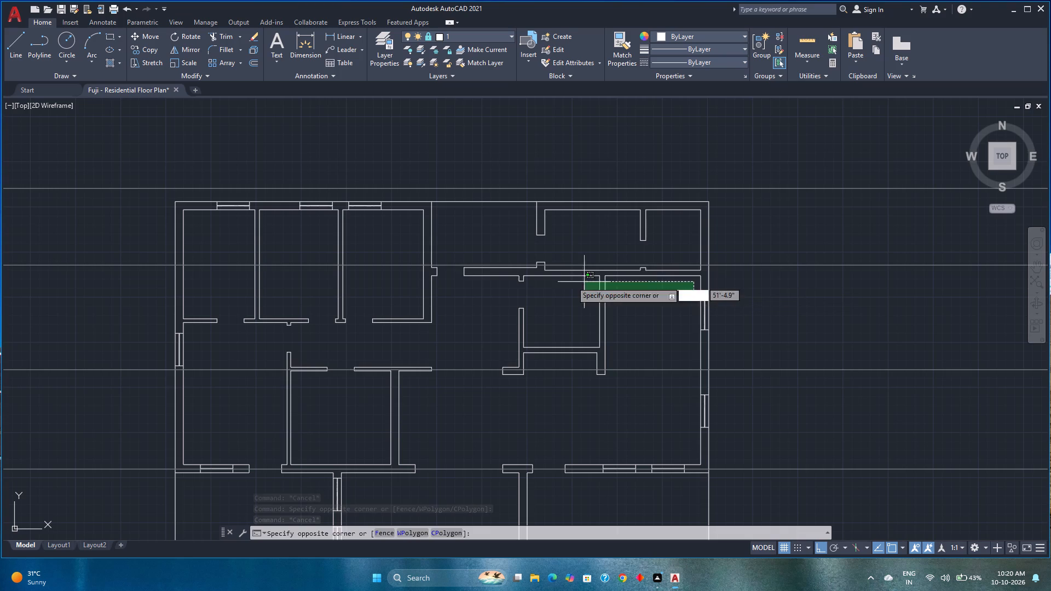
click(466, 268)
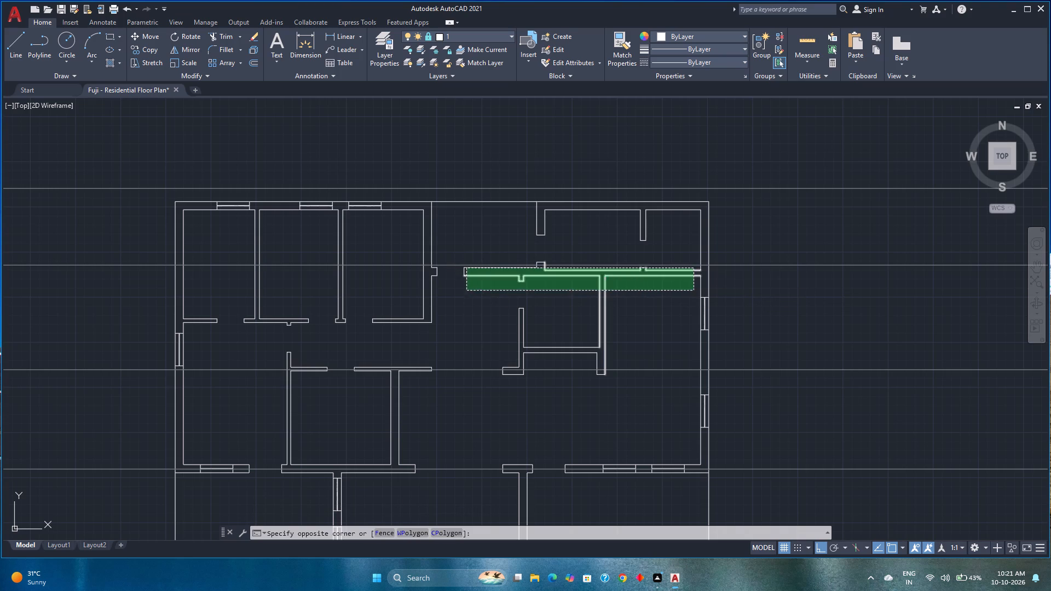
scroll(543, 262, up, 3)
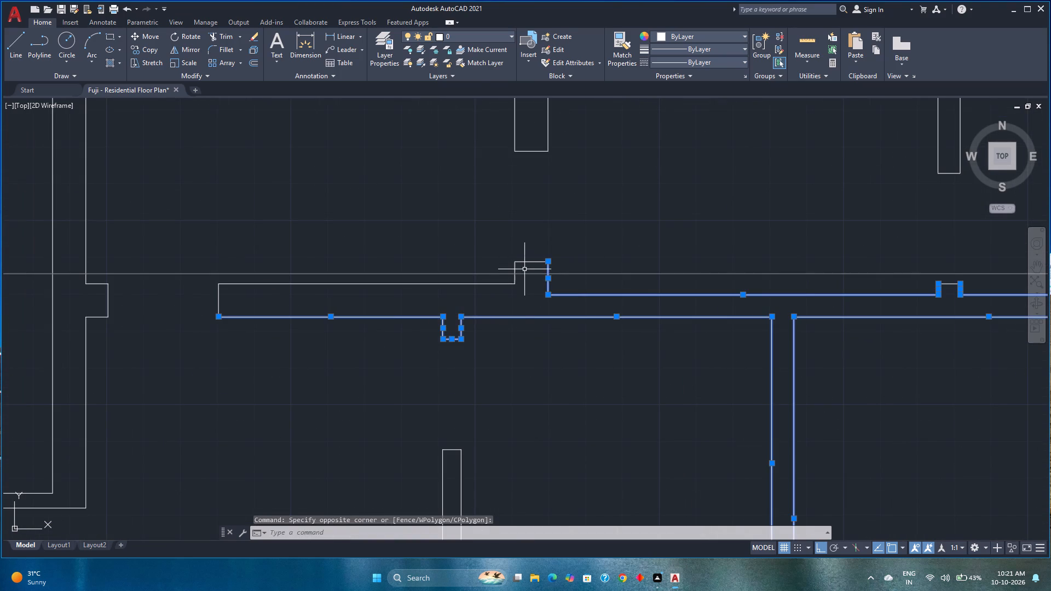
click(524, 268)
click(493, 250)
click(483, 283)
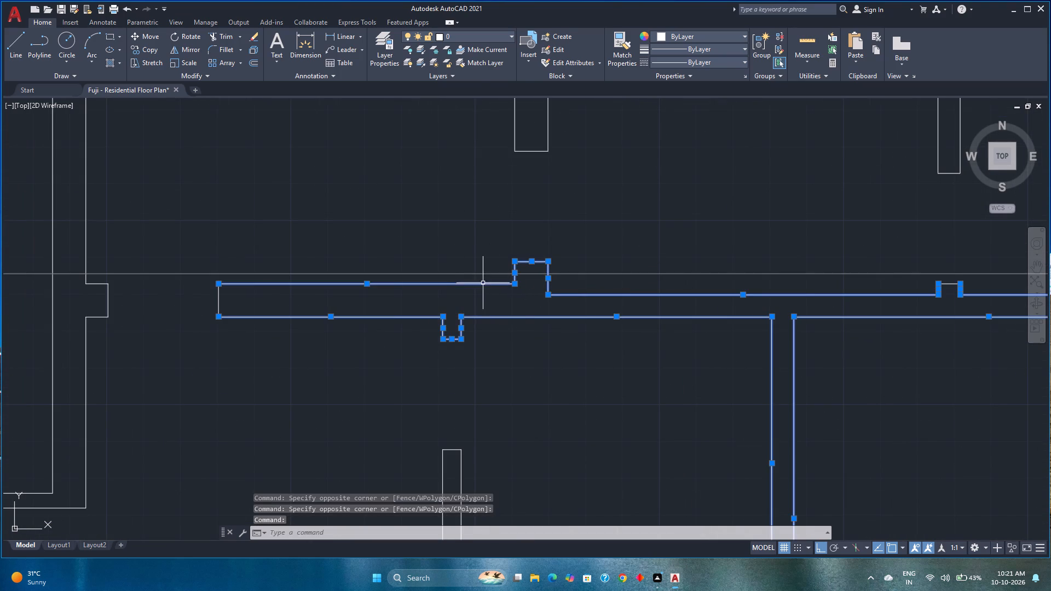
scroll(431, 283, down, 3)
middle_drag(431, 283, 414, 333)
click(635, 316)
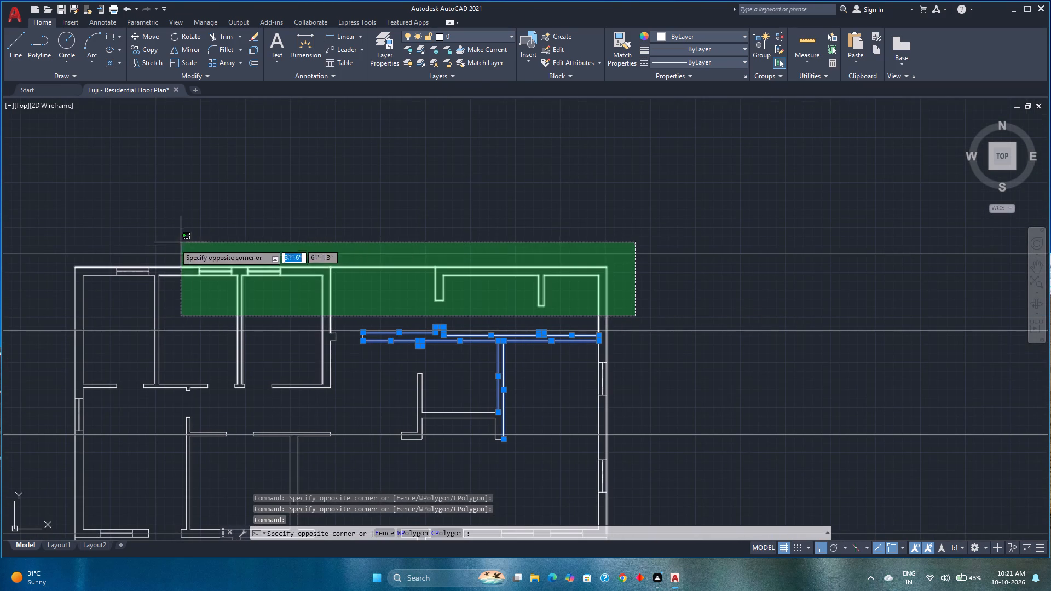
click(47, 264)
middle_drag(113, 310, 321, 263)
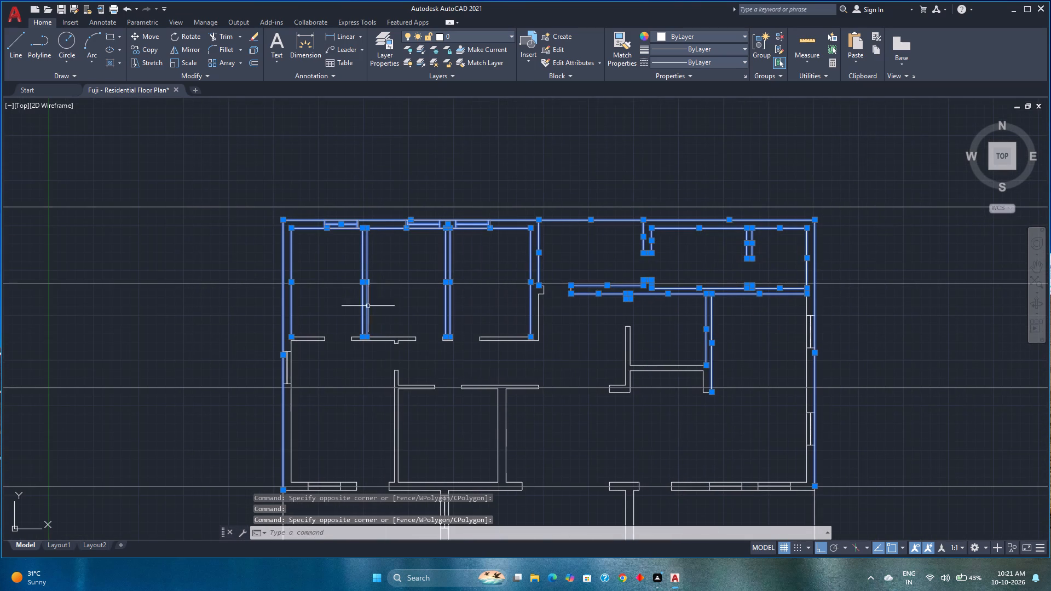
click(569, 366)
click(125, 297)
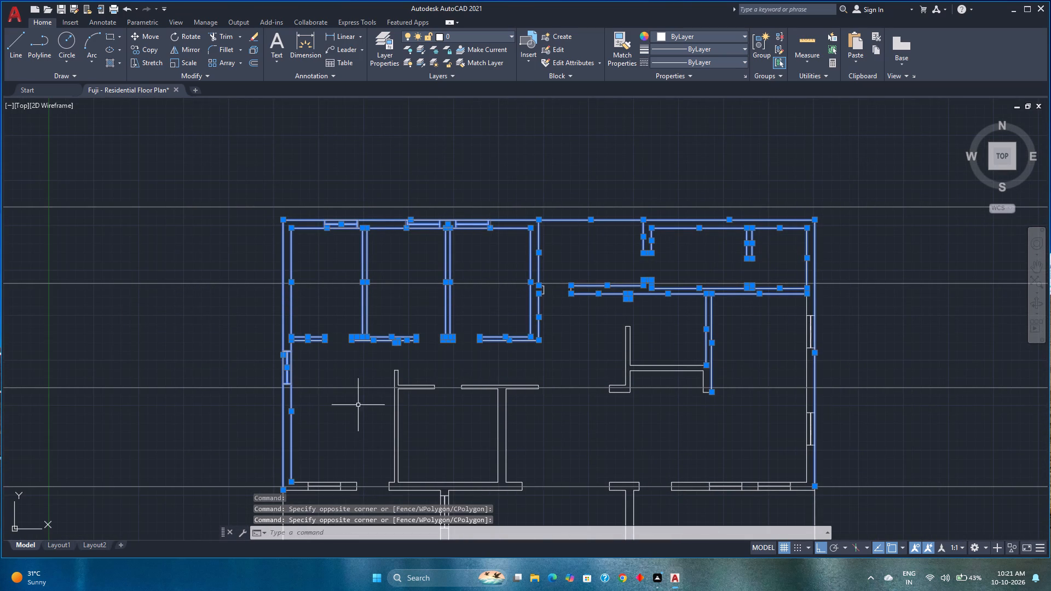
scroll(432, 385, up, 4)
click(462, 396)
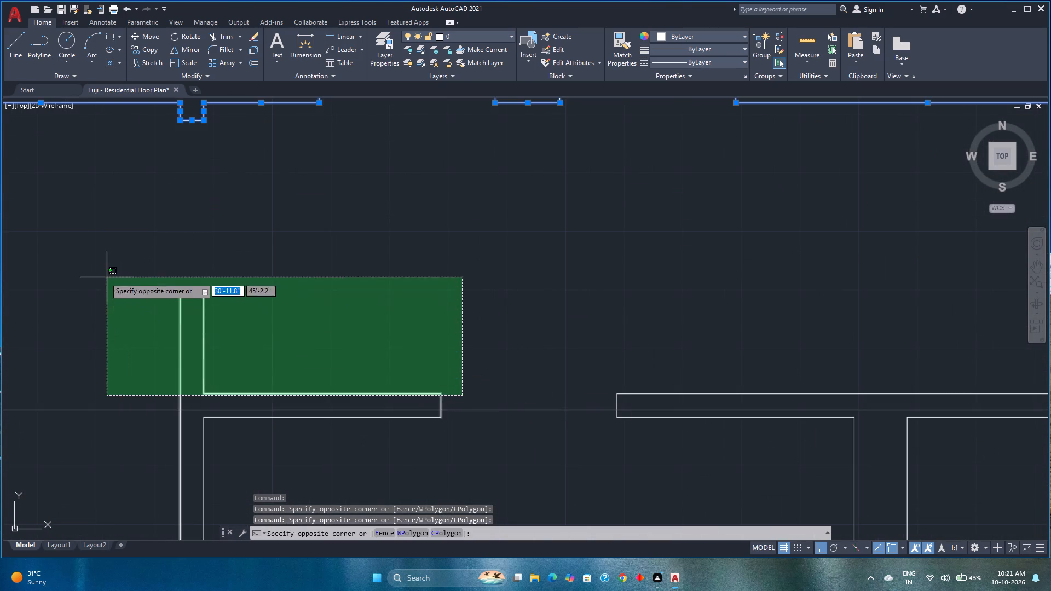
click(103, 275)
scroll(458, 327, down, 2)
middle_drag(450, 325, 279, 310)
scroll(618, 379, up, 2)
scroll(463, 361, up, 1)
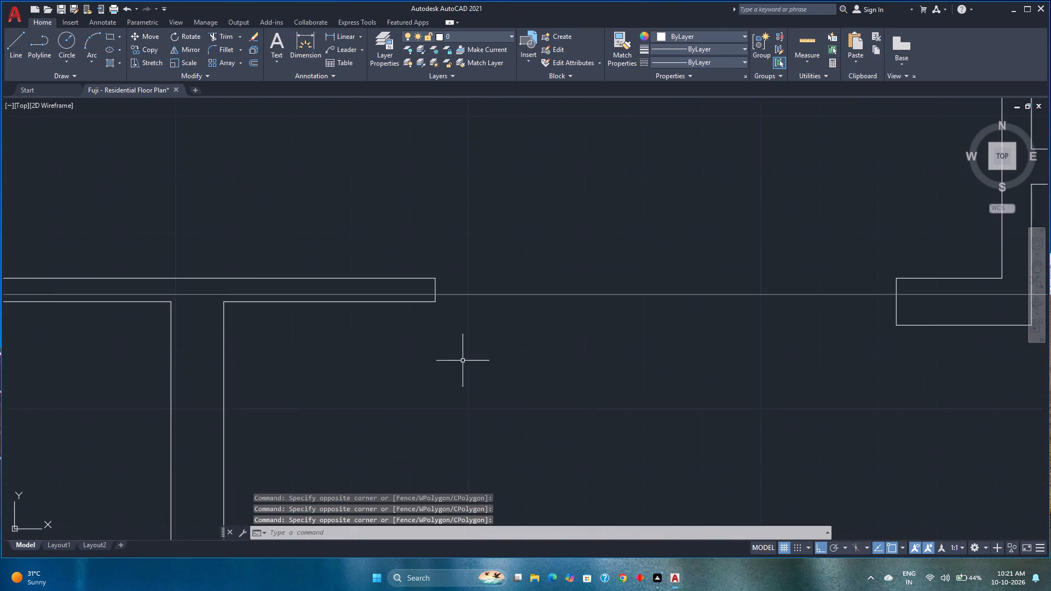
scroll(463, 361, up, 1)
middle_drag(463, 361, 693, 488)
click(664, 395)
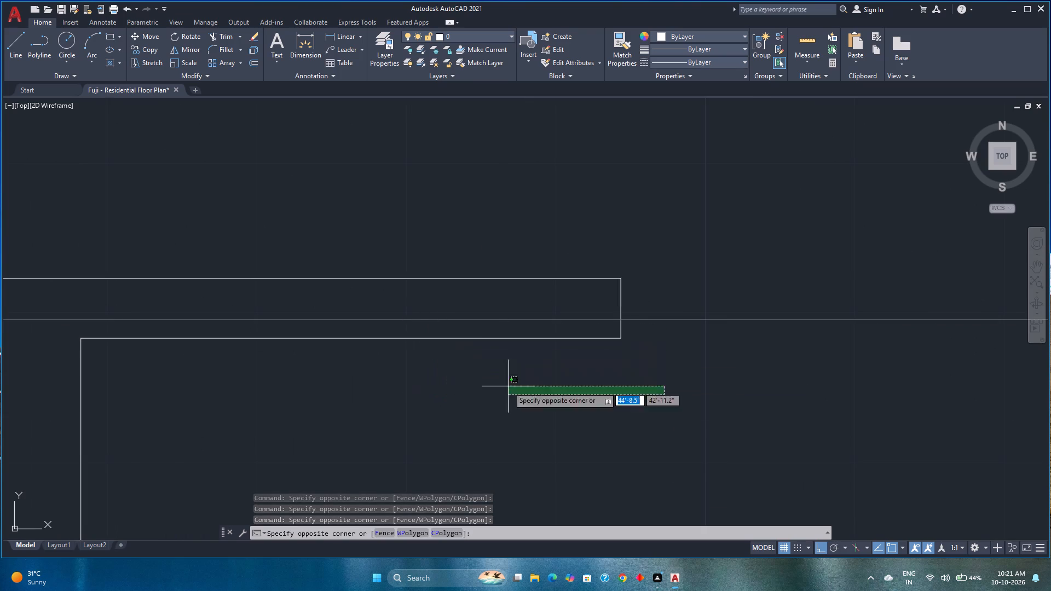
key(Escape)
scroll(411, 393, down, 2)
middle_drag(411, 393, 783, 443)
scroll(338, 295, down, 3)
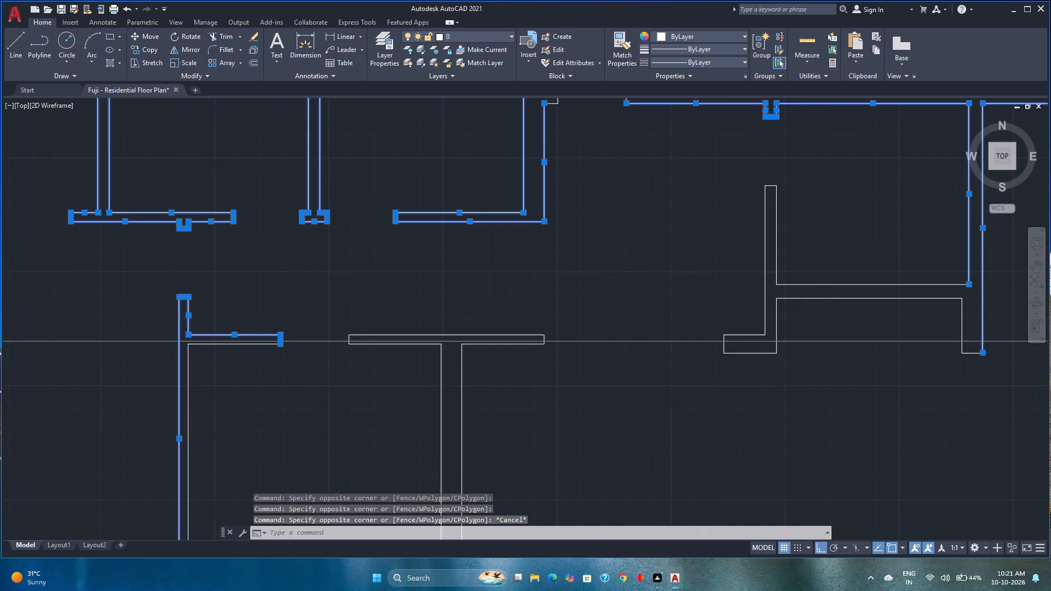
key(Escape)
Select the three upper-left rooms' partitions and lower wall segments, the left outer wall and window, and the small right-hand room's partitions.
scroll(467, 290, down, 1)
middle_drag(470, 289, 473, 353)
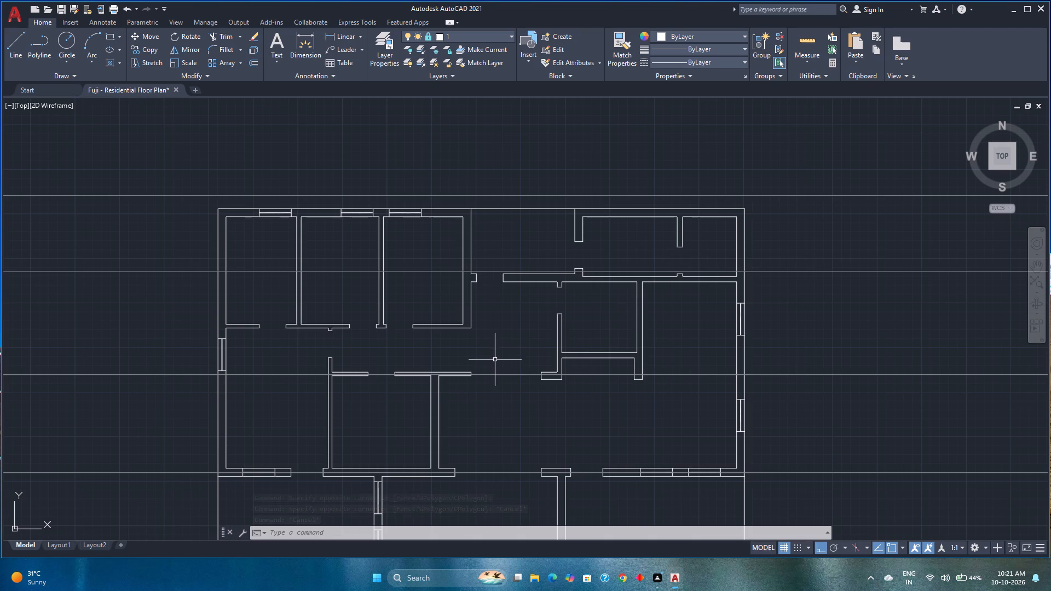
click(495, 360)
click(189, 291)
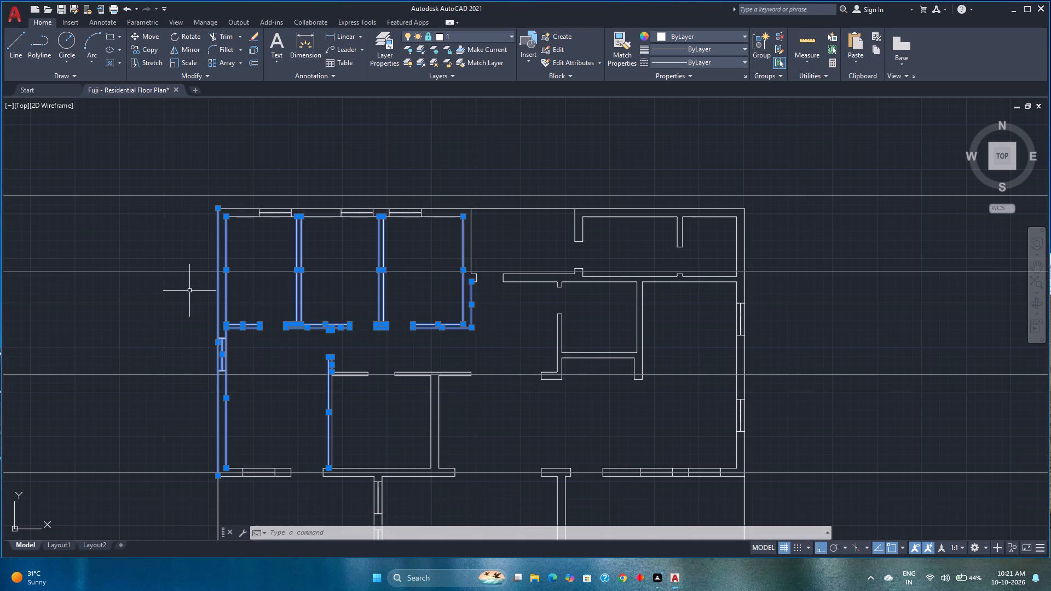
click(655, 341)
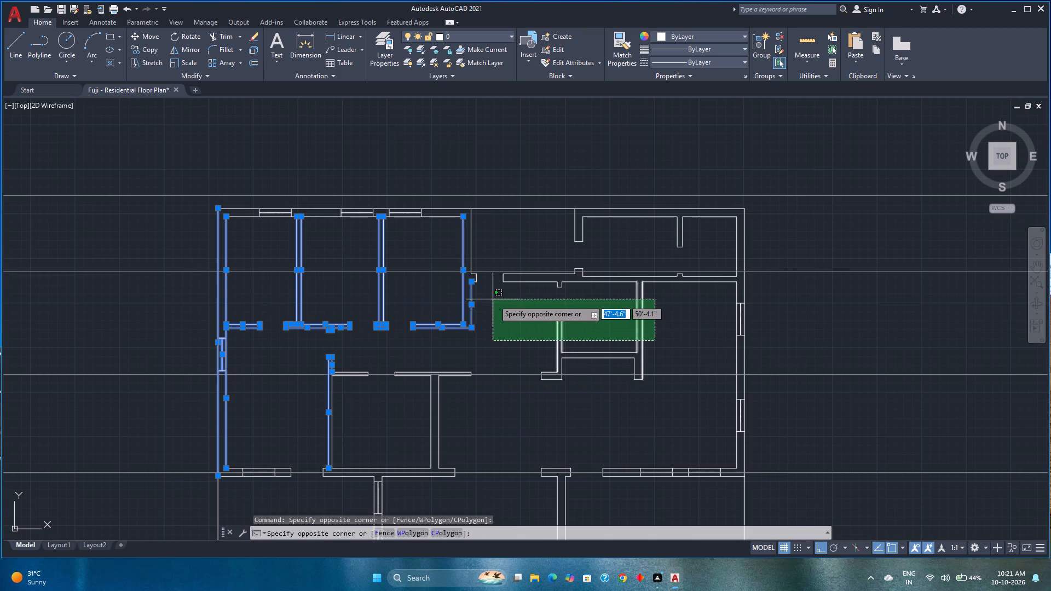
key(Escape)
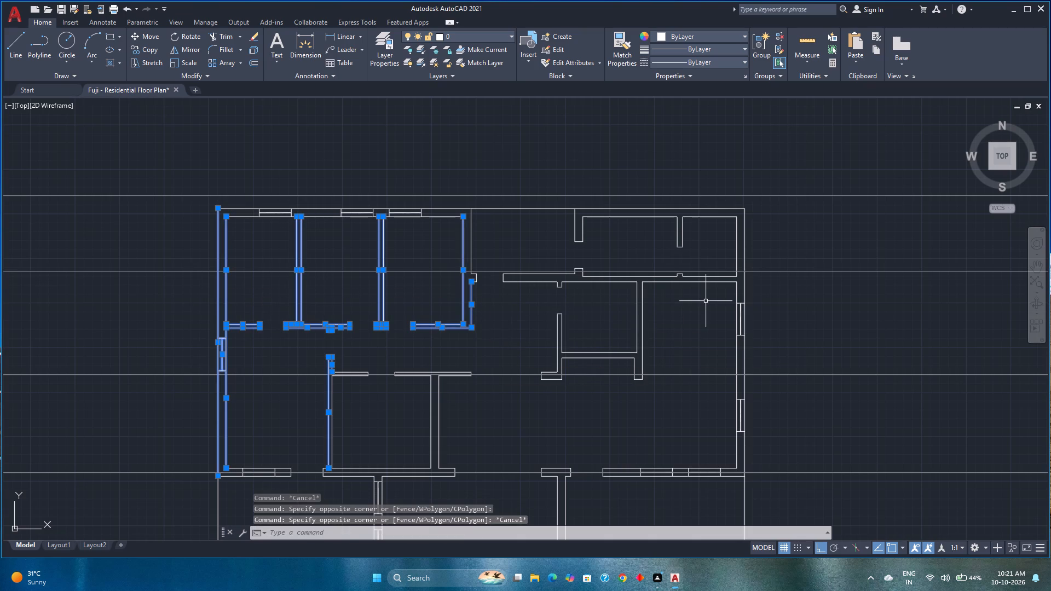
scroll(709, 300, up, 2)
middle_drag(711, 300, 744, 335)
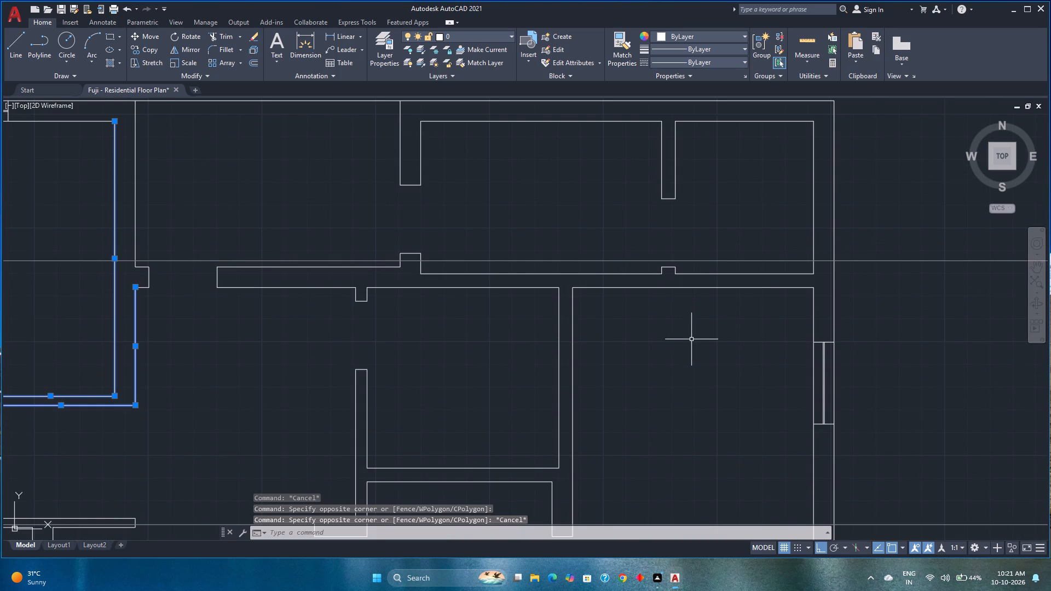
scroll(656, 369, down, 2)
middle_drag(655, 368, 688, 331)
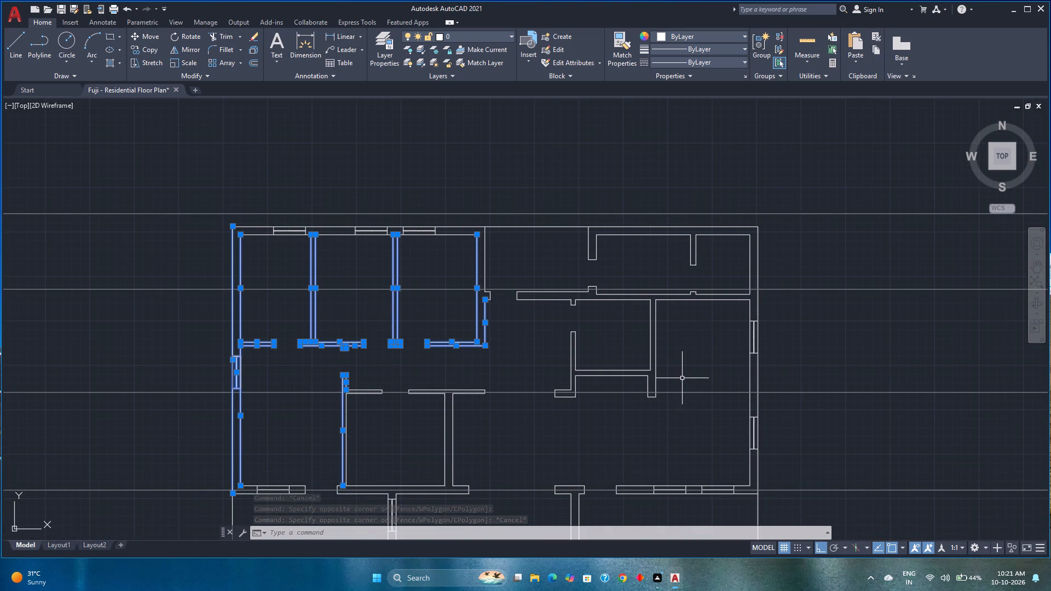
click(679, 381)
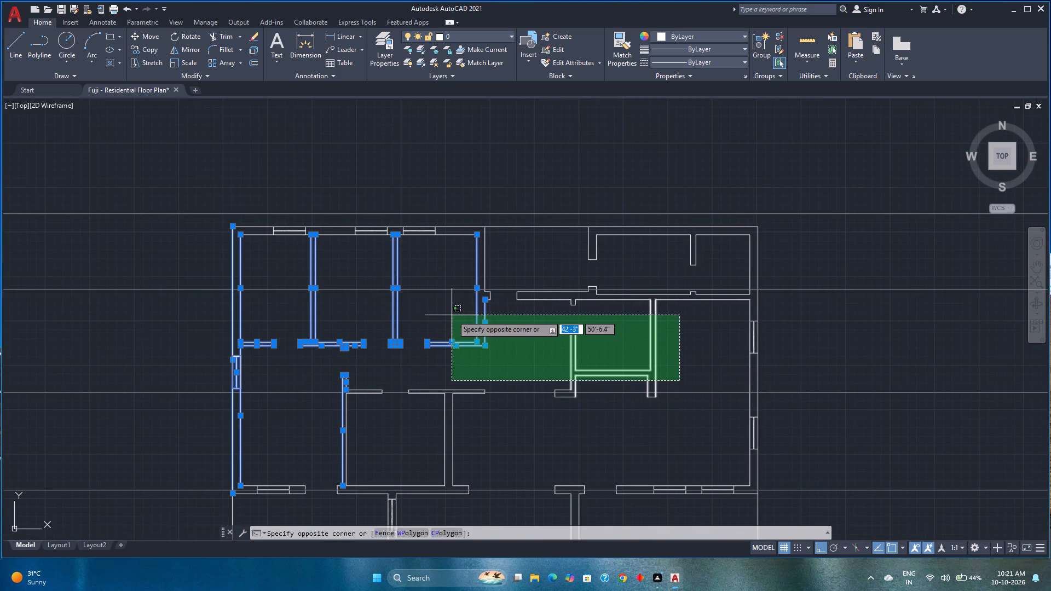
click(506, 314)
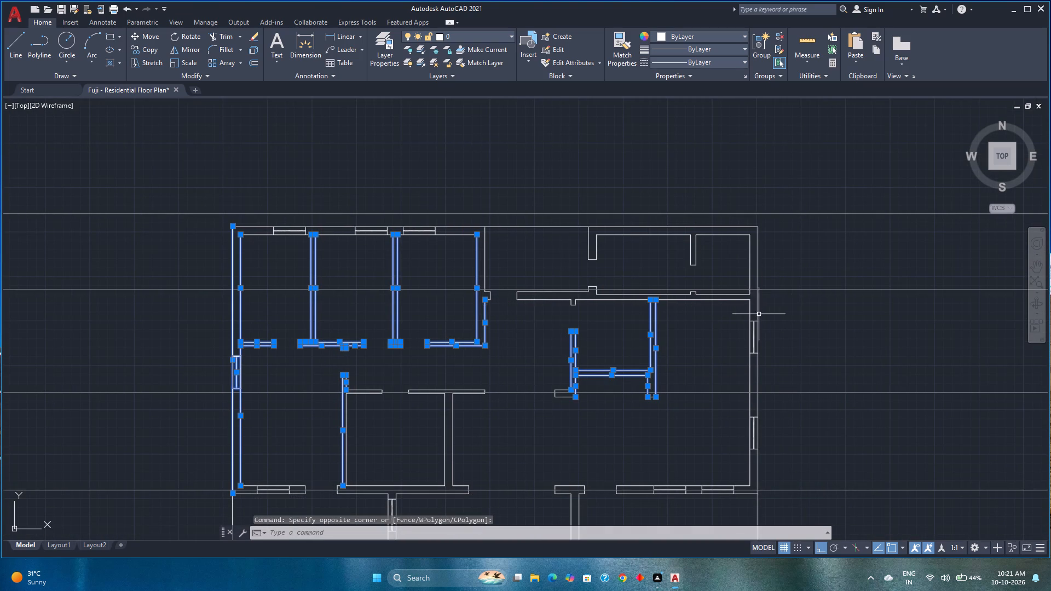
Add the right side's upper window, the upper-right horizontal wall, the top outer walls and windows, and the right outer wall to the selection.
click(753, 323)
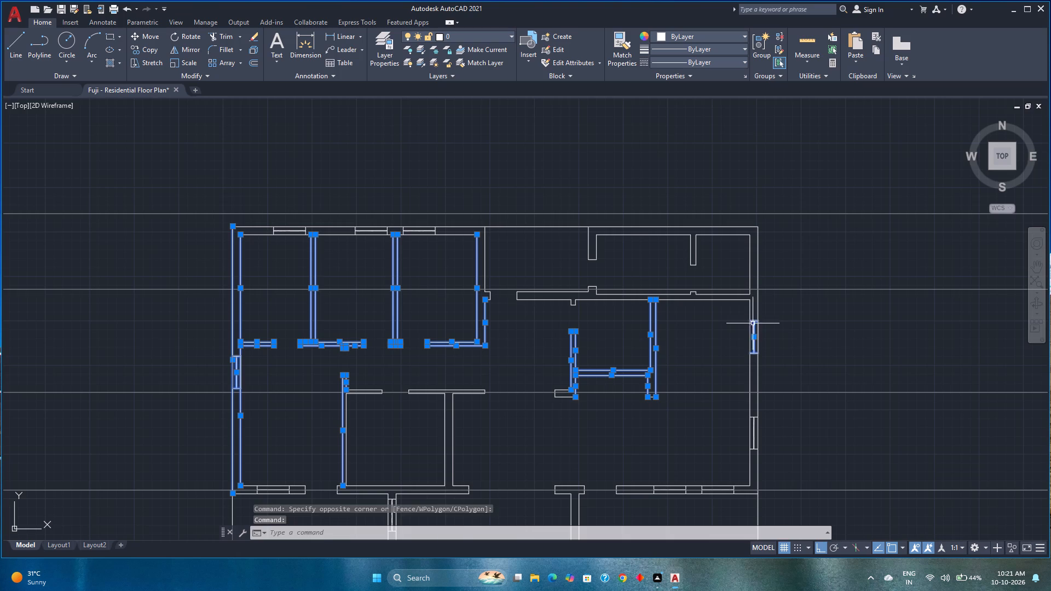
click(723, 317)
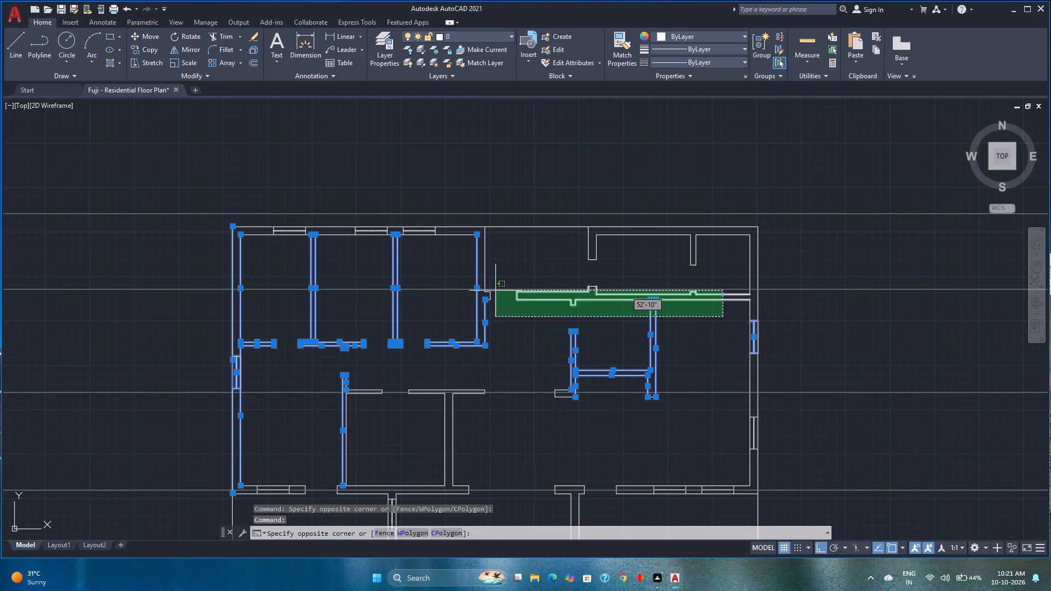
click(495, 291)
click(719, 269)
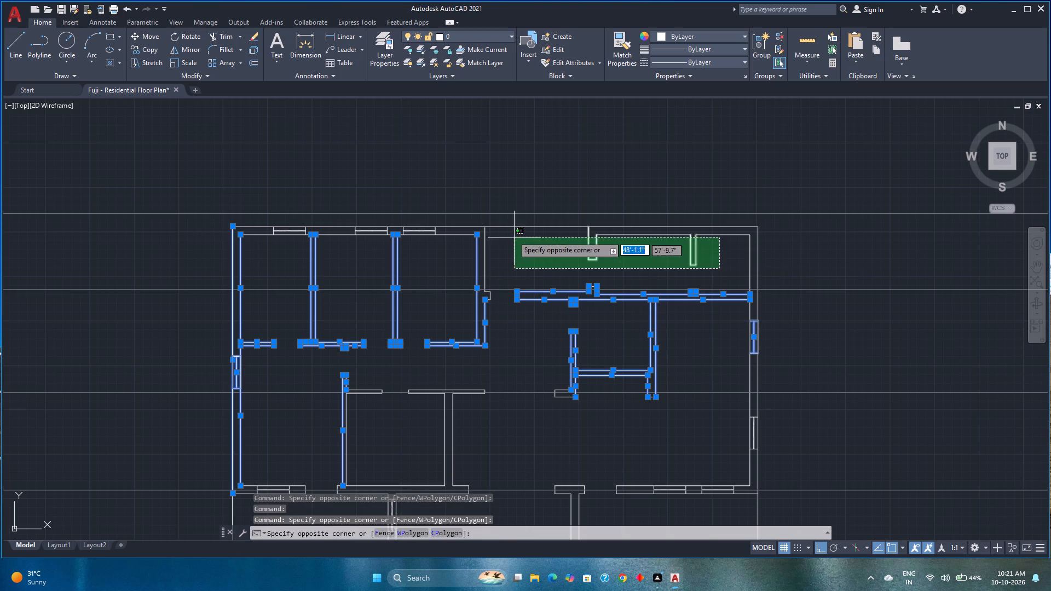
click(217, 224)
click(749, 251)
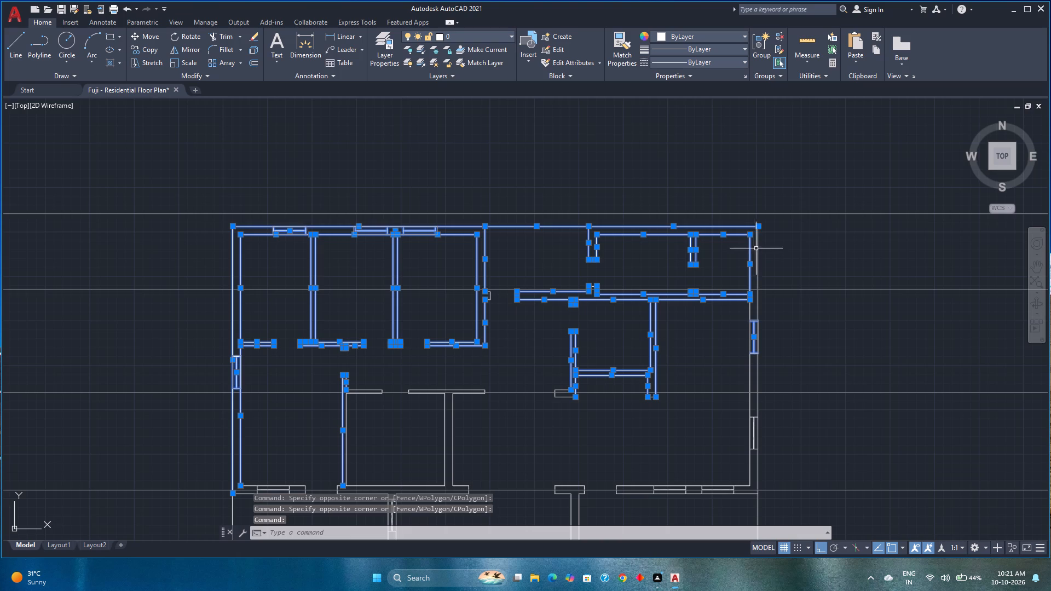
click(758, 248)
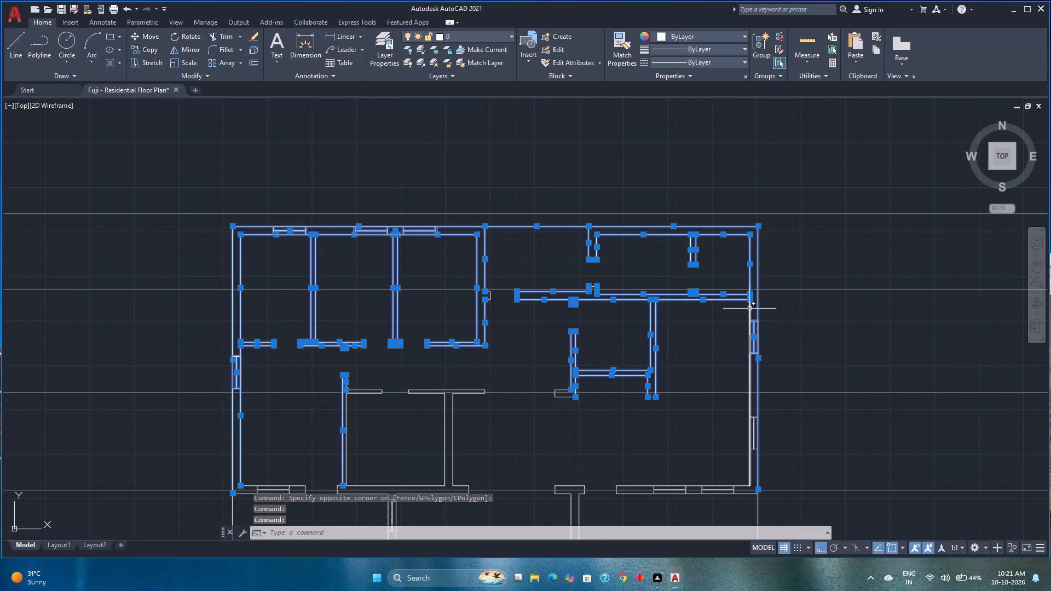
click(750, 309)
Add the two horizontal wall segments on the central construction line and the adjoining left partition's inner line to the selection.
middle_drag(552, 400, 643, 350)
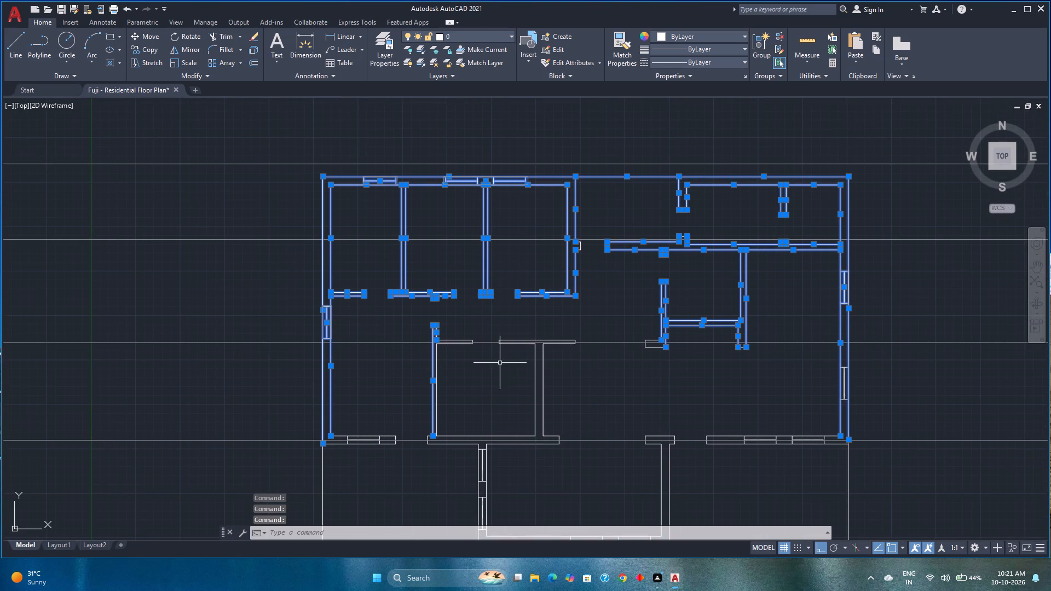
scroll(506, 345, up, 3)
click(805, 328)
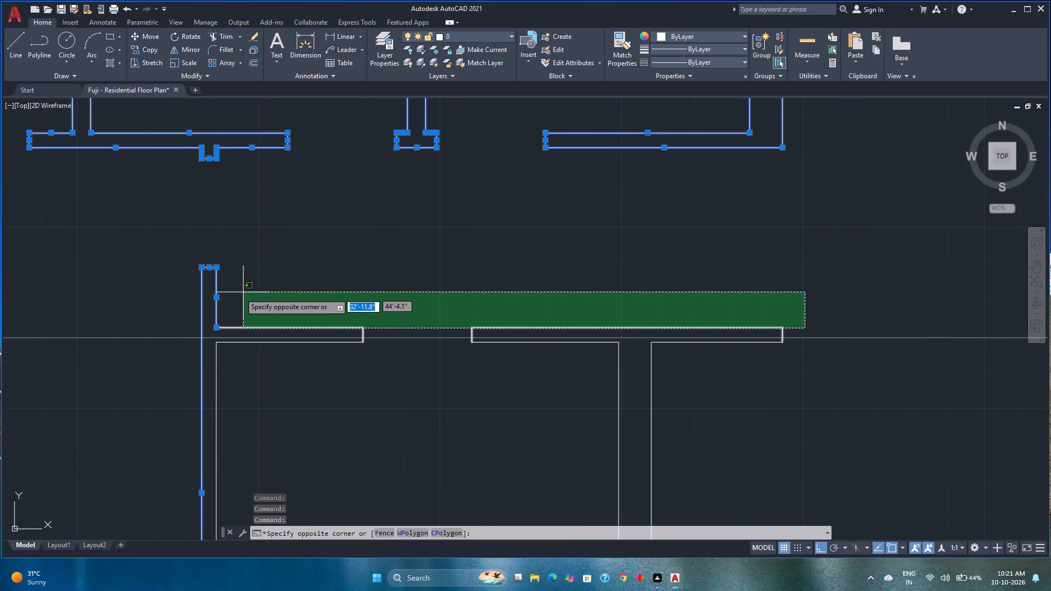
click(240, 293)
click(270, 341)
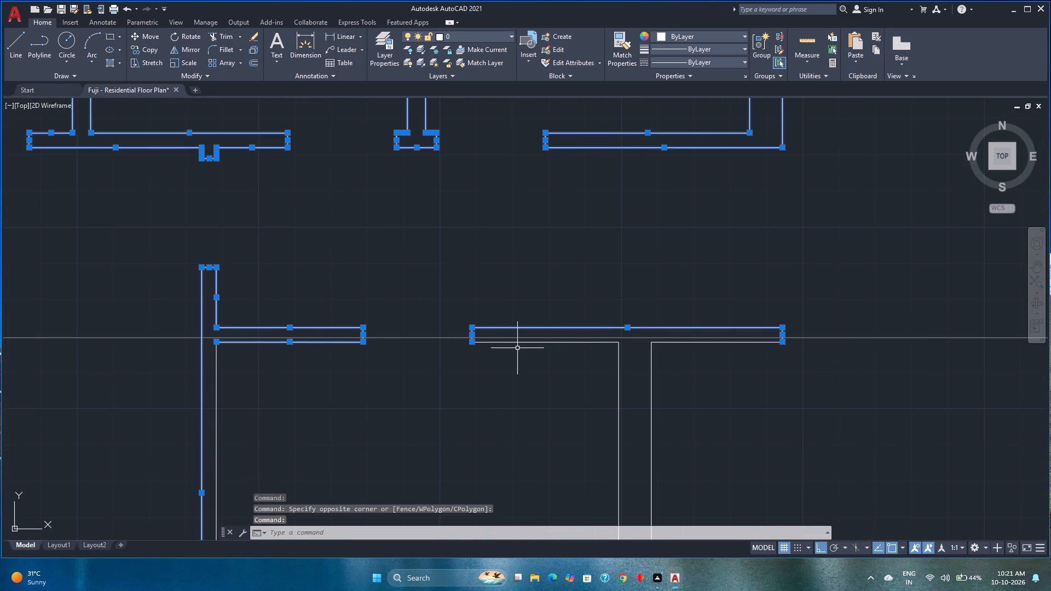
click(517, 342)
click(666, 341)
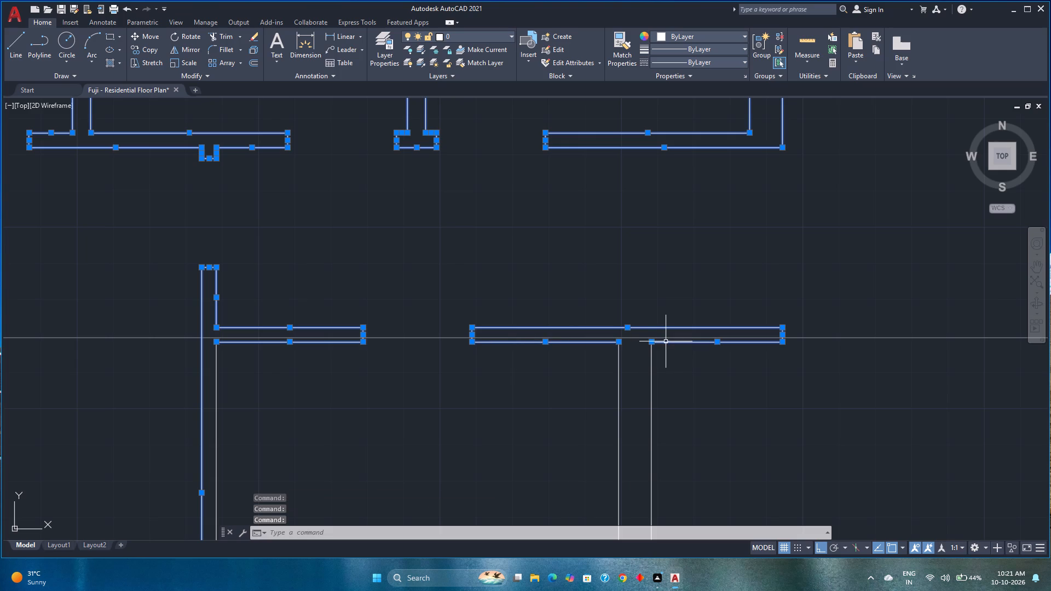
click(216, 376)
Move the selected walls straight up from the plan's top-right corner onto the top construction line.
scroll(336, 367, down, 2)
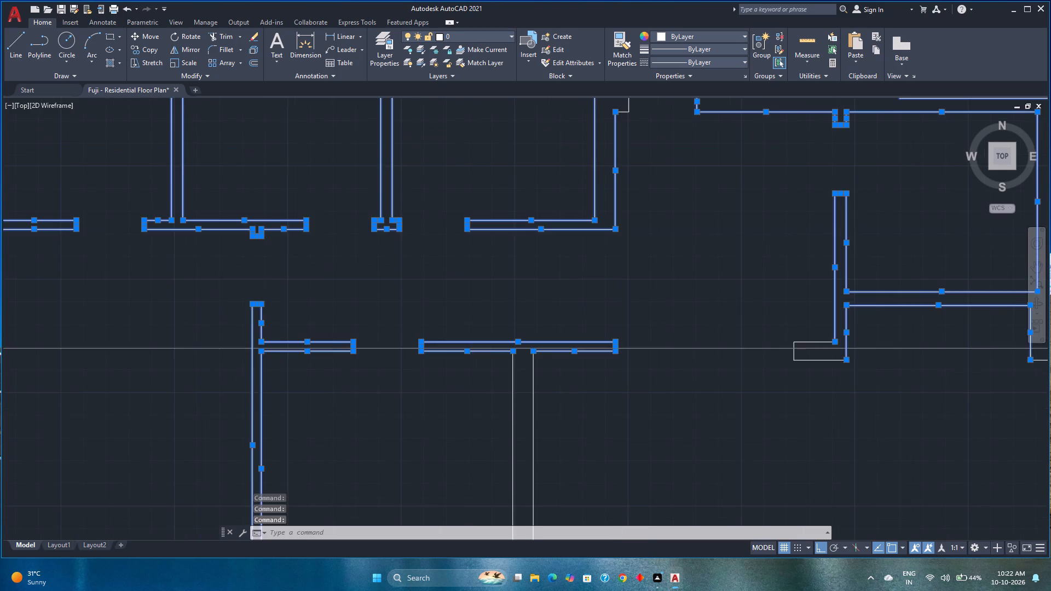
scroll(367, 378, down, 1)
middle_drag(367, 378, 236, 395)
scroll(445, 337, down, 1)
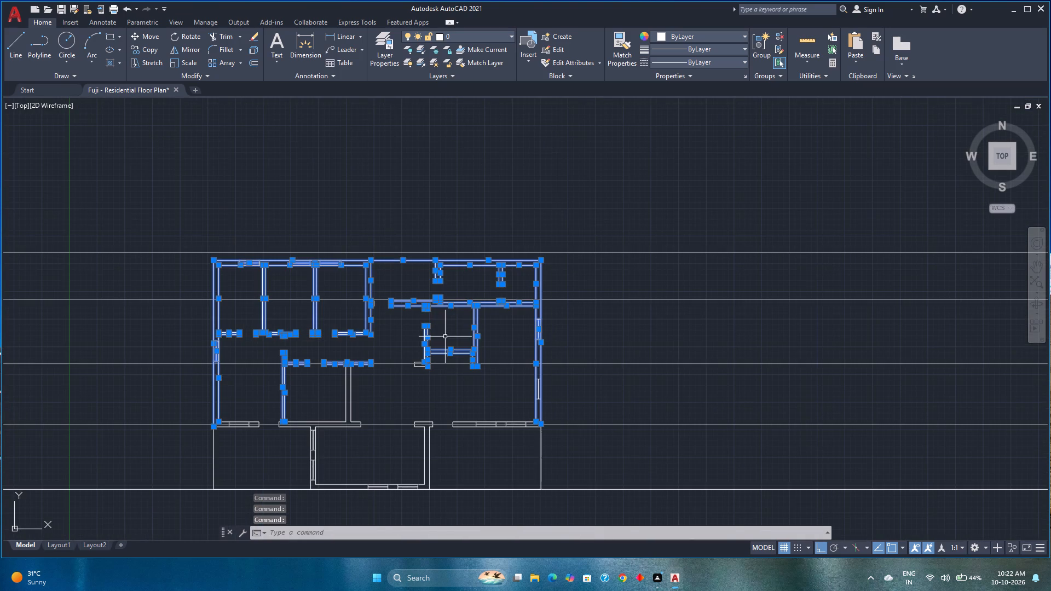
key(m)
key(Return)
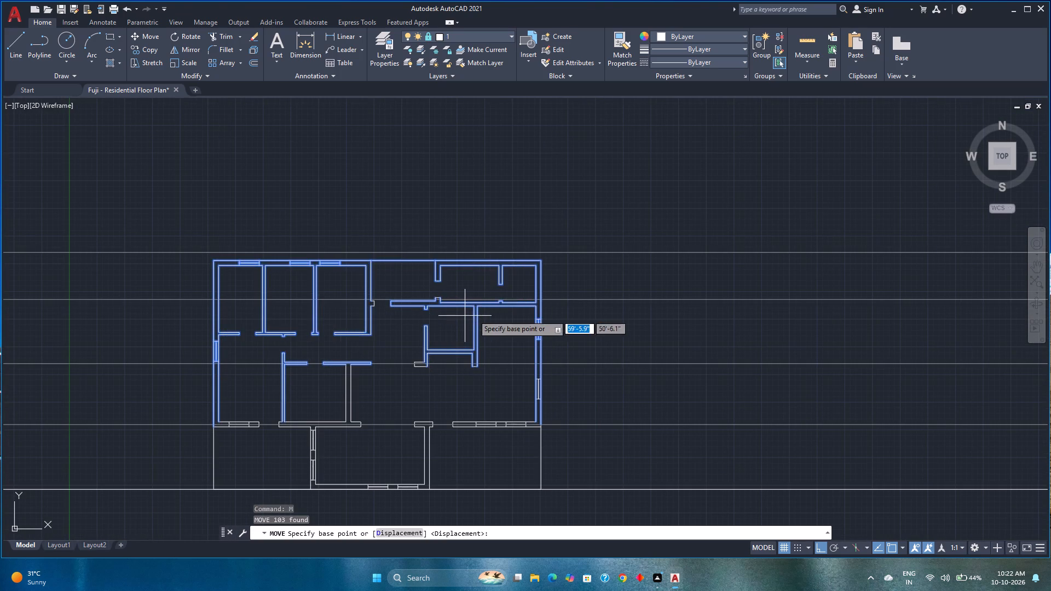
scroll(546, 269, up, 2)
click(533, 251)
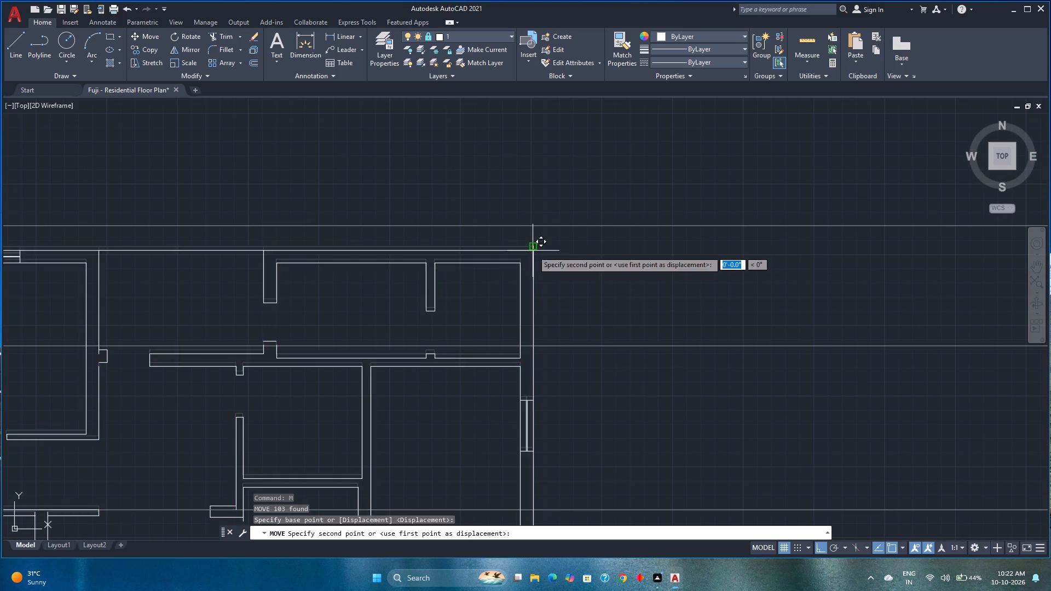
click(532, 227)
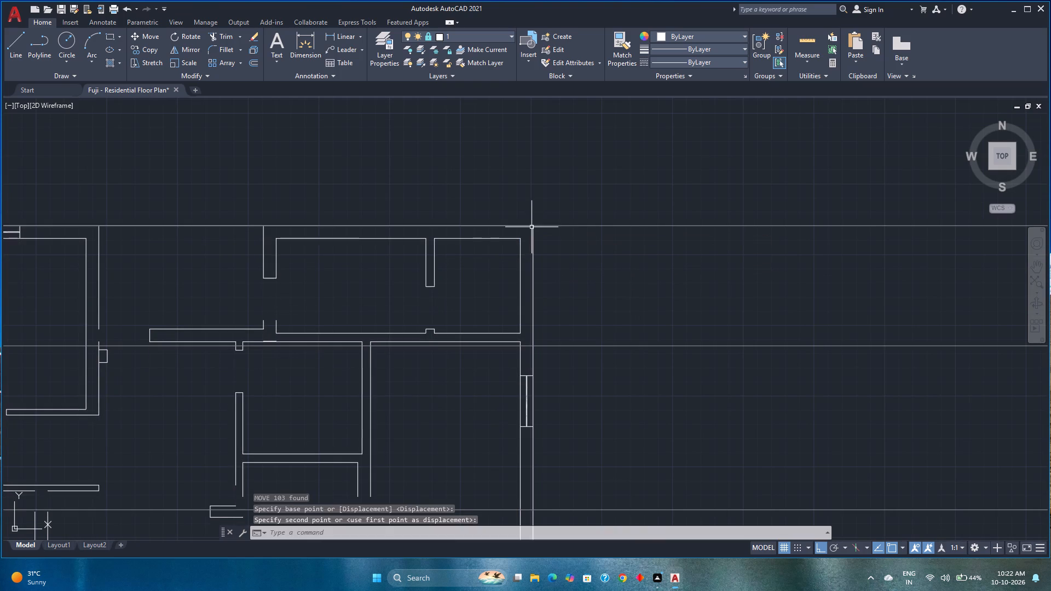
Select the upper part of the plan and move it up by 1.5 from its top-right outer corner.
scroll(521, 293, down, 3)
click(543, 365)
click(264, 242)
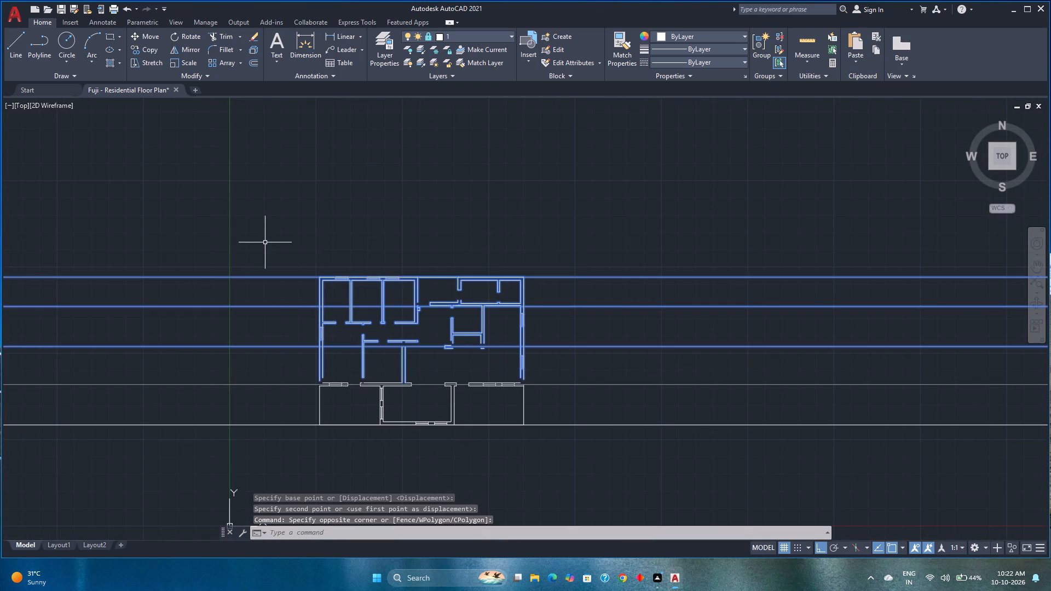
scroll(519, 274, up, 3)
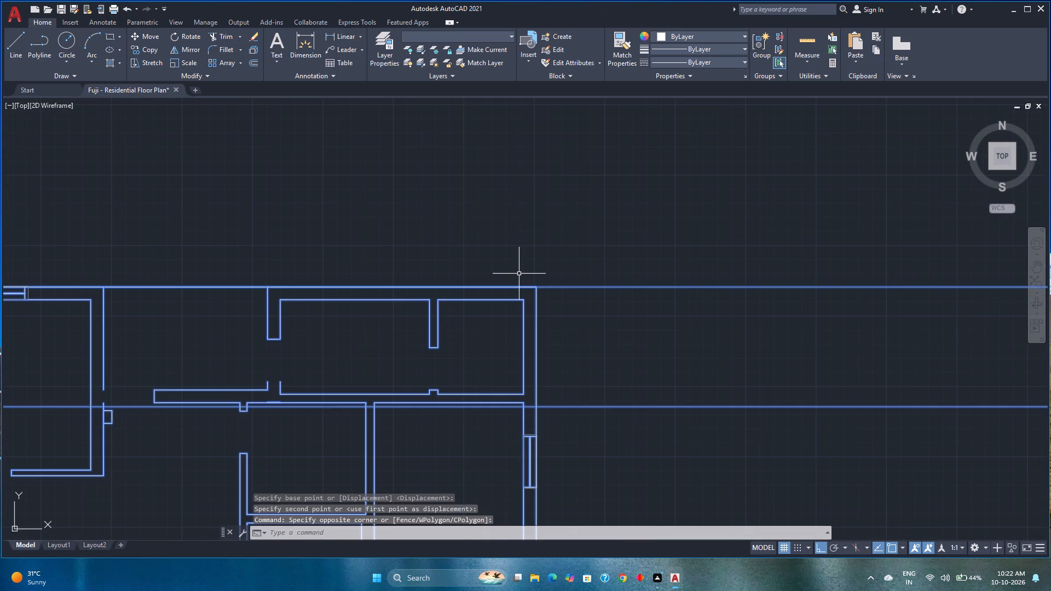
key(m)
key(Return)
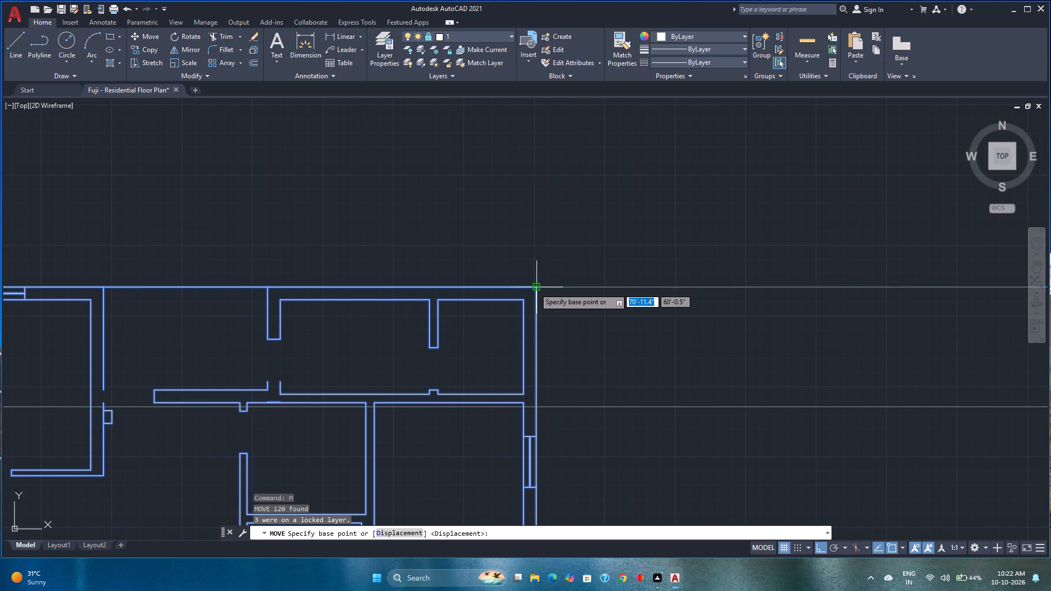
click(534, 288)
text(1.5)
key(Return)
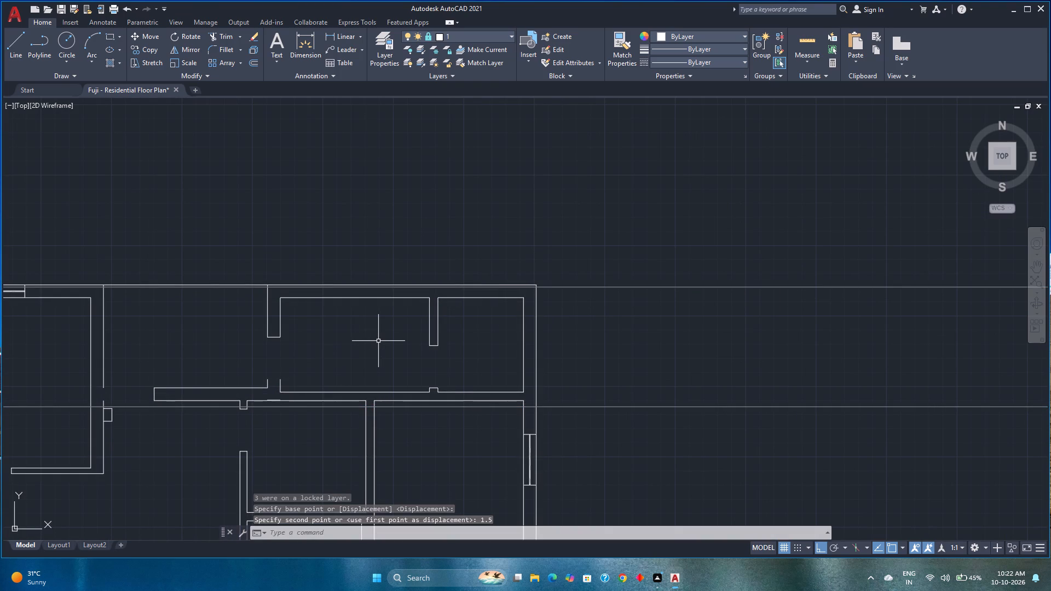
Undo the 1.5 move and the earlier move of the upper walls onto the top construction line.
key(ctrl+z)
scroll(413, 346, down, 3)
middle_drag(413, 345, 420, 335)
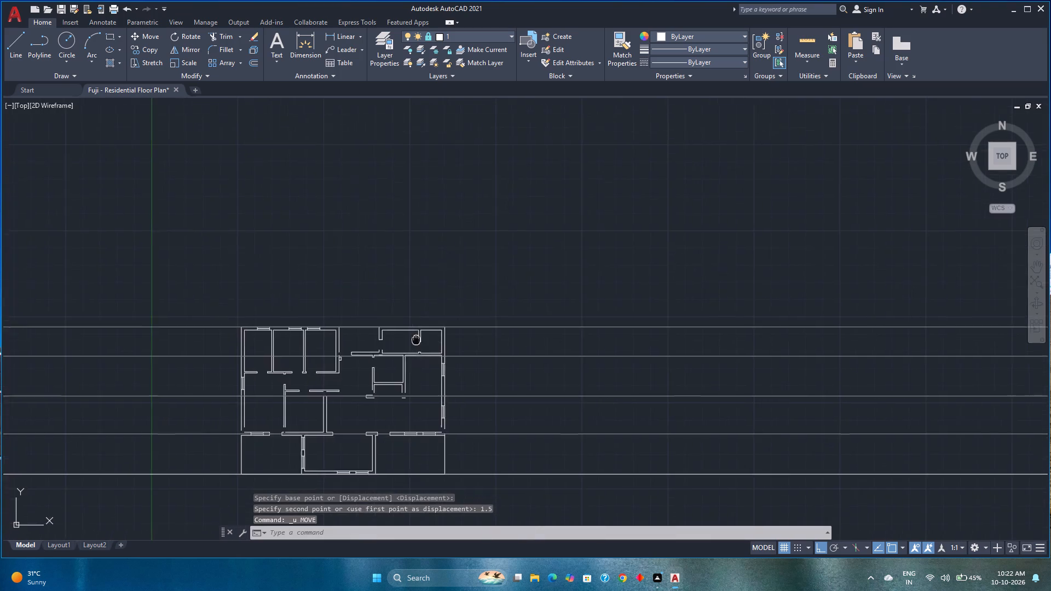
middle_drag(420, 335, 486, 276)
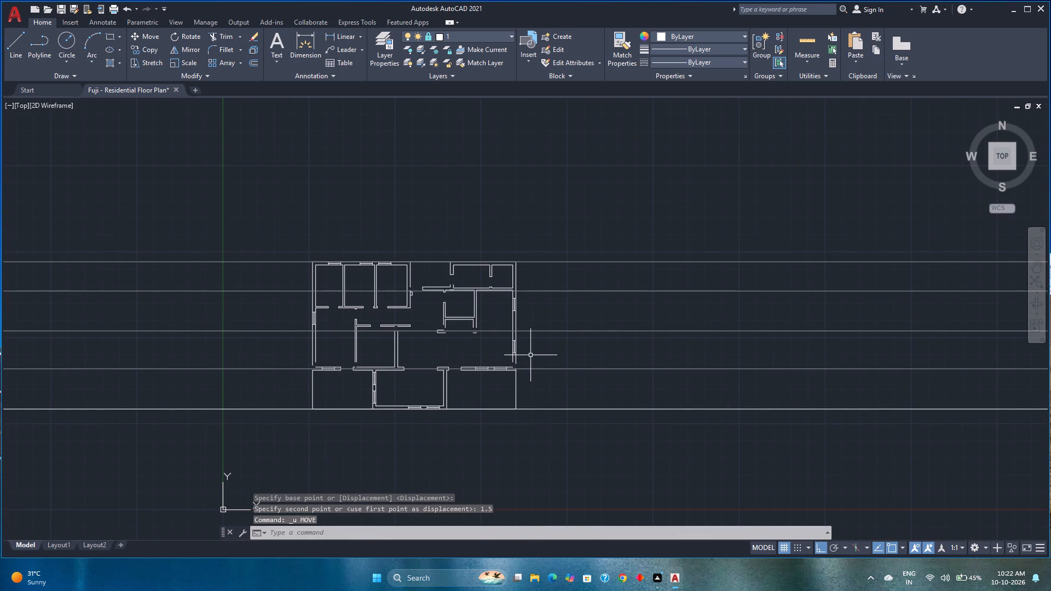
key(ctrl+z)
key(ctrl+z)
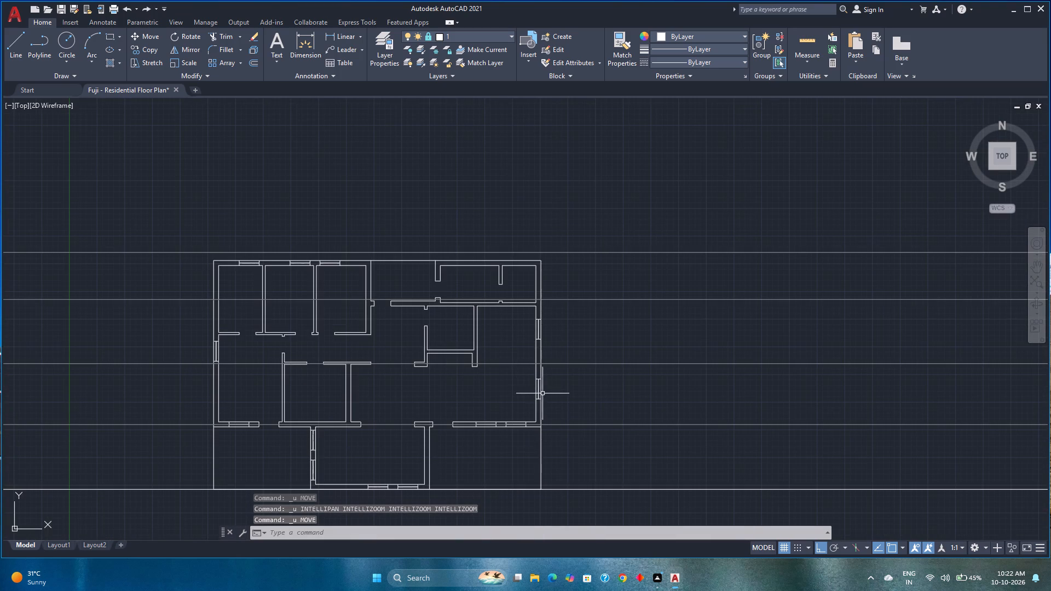
Select the upper part of the plan and move it straight up from its top-right outer corner onto the top construction line.
click(575, 382)
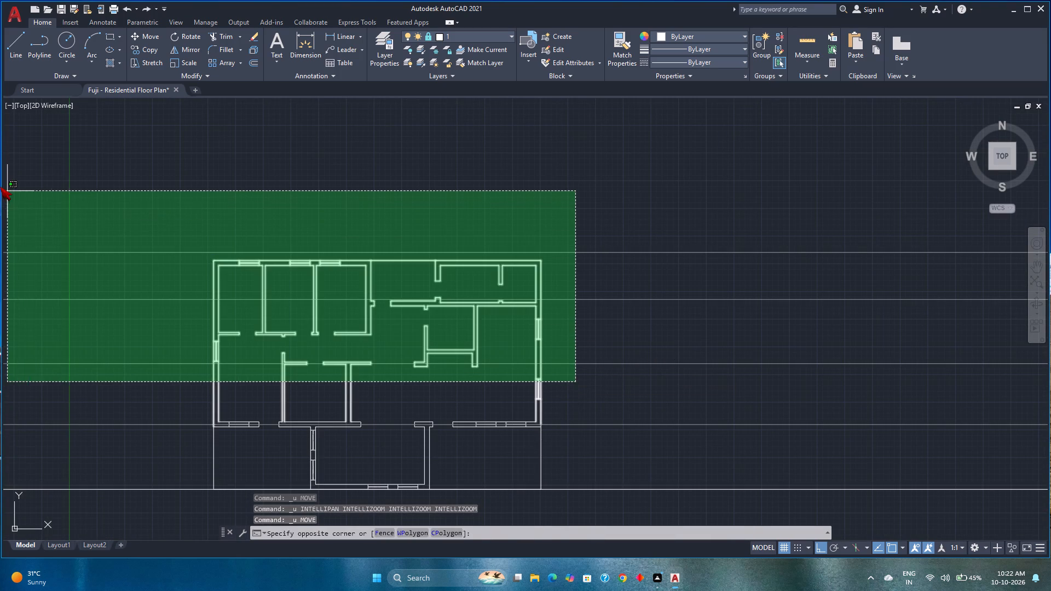
click(77, 187)
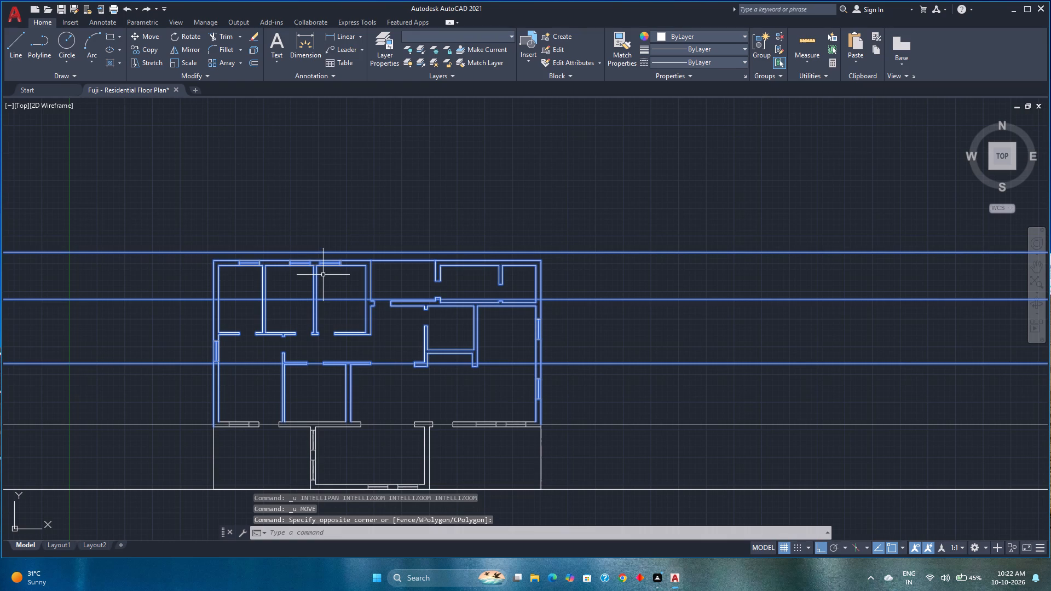
key(m)
key(Return)
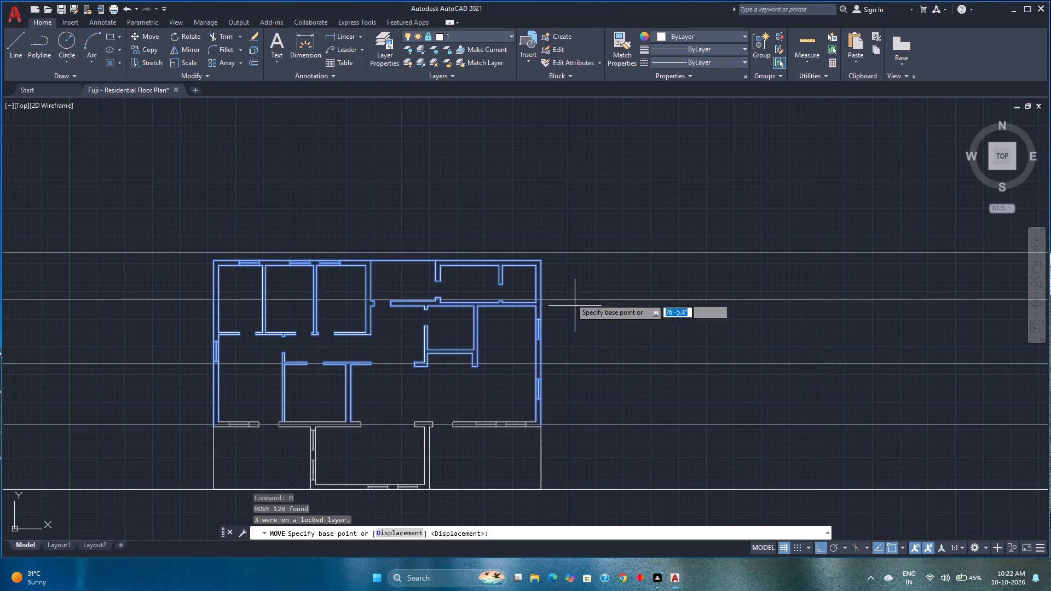
scroll(551, 256, up, 3)
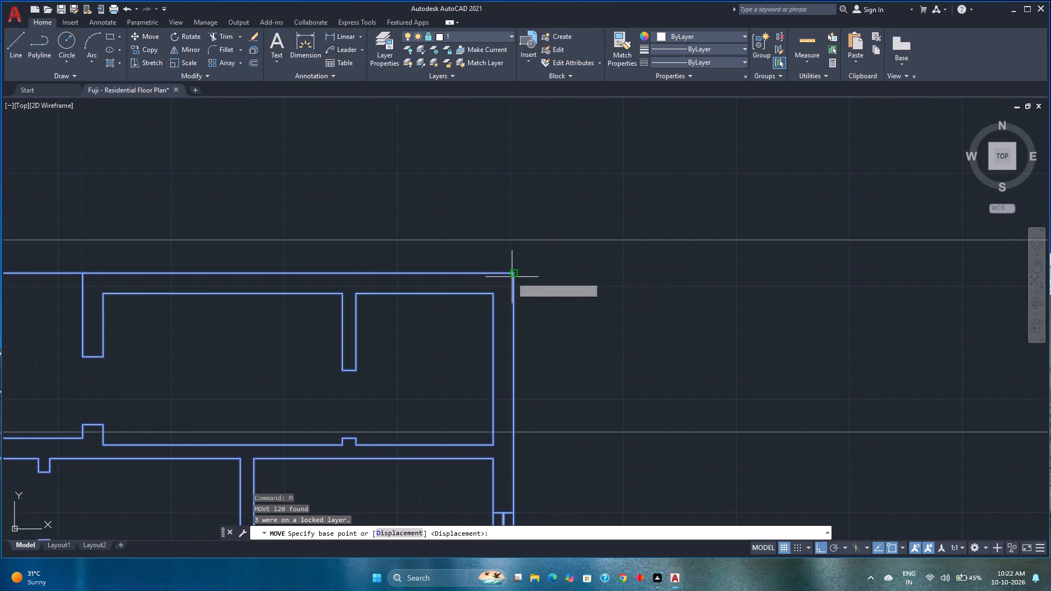
click(513, 277)
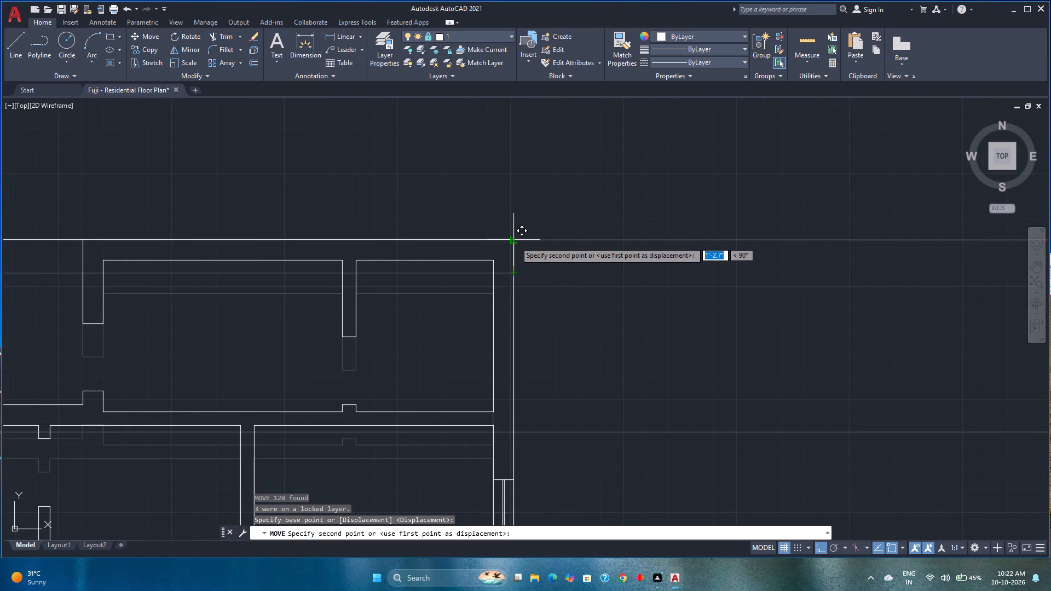
click(515, 241)
Select the upper part of the plan again and move it up by 4.5" from the top-right inner corner.
scroll(516, 242, down, 4)
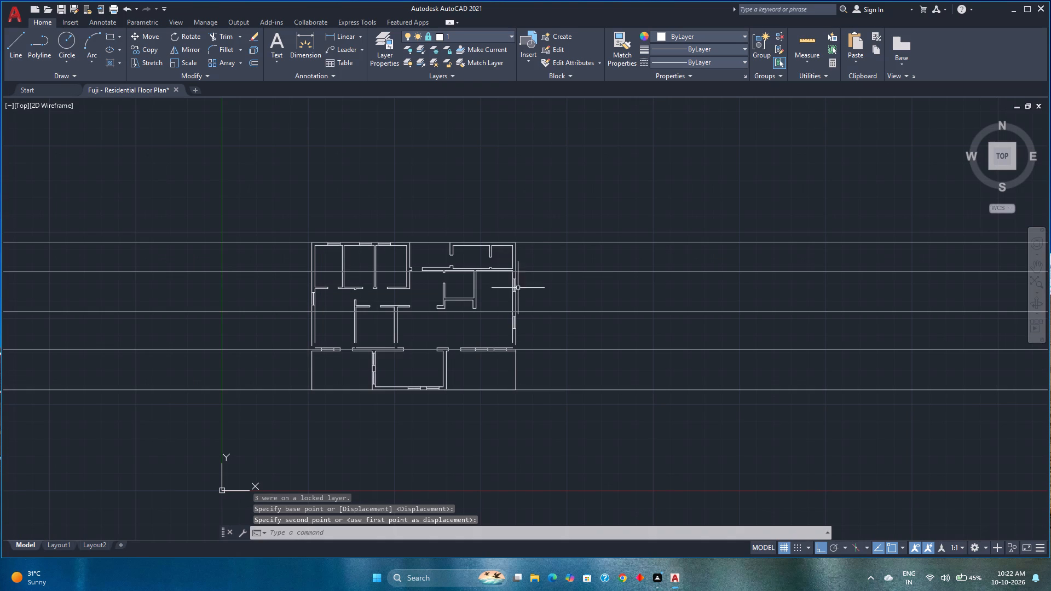
click(541, 348)
key(Escape)
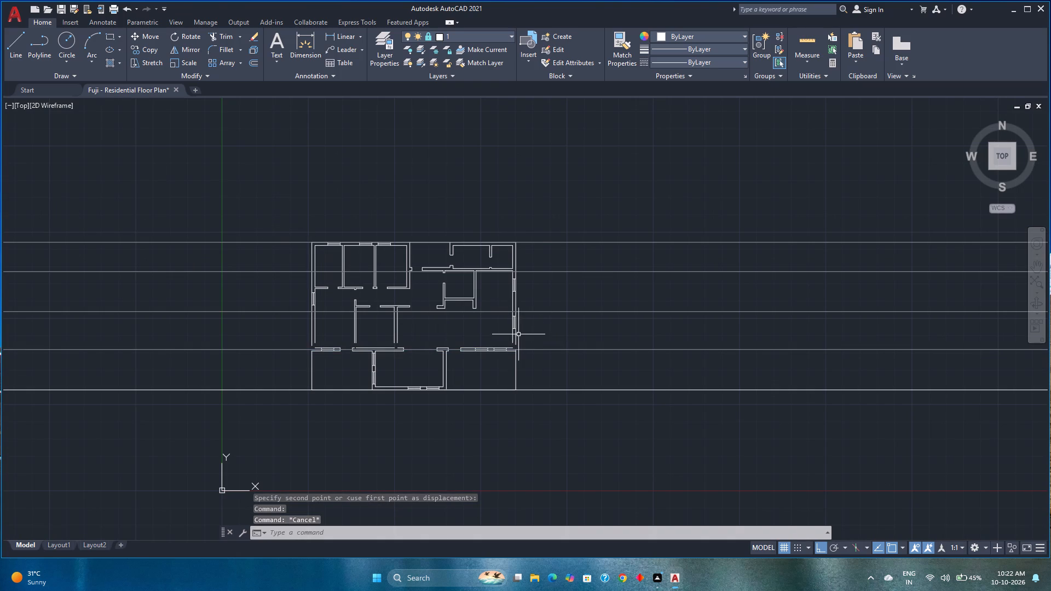
click(541, 338)
click(203, 175)
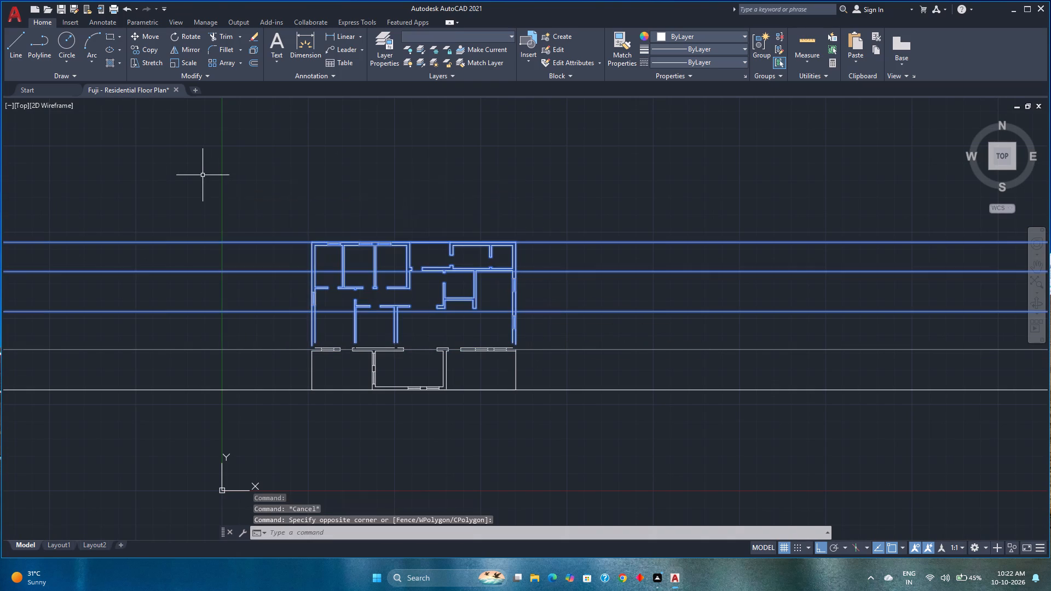
key(m)
key(Return)
scroll(507, 248, up, 3)
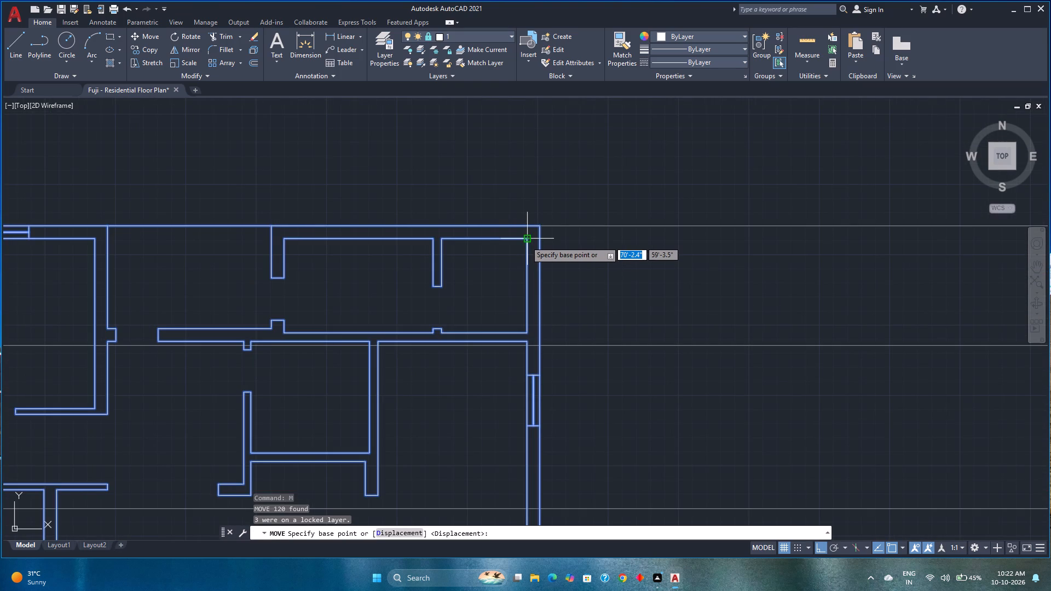
click(525, 241)
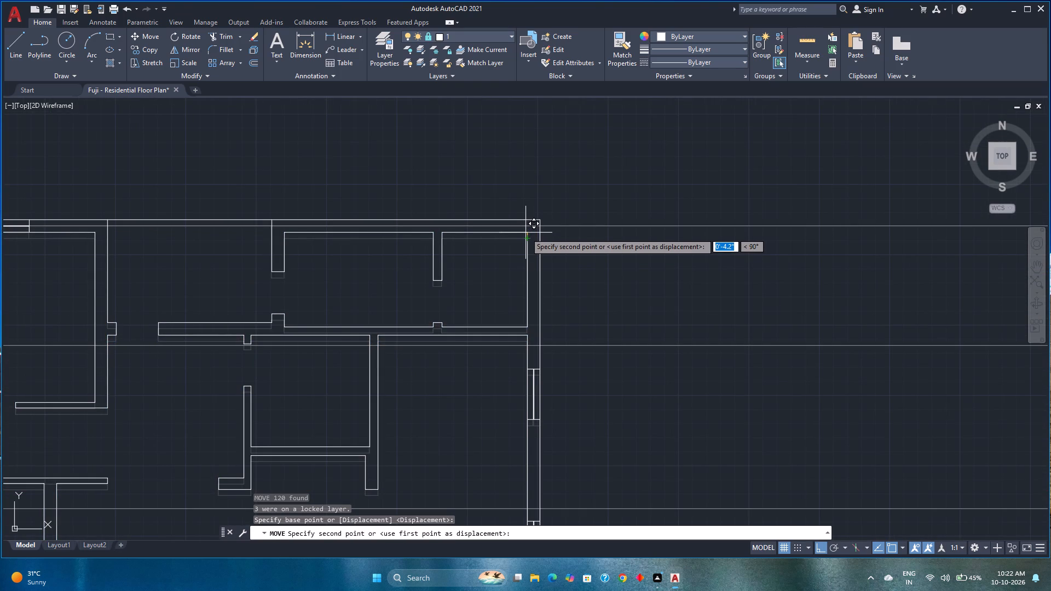
text(4.5)
key(shift+quotedbl)
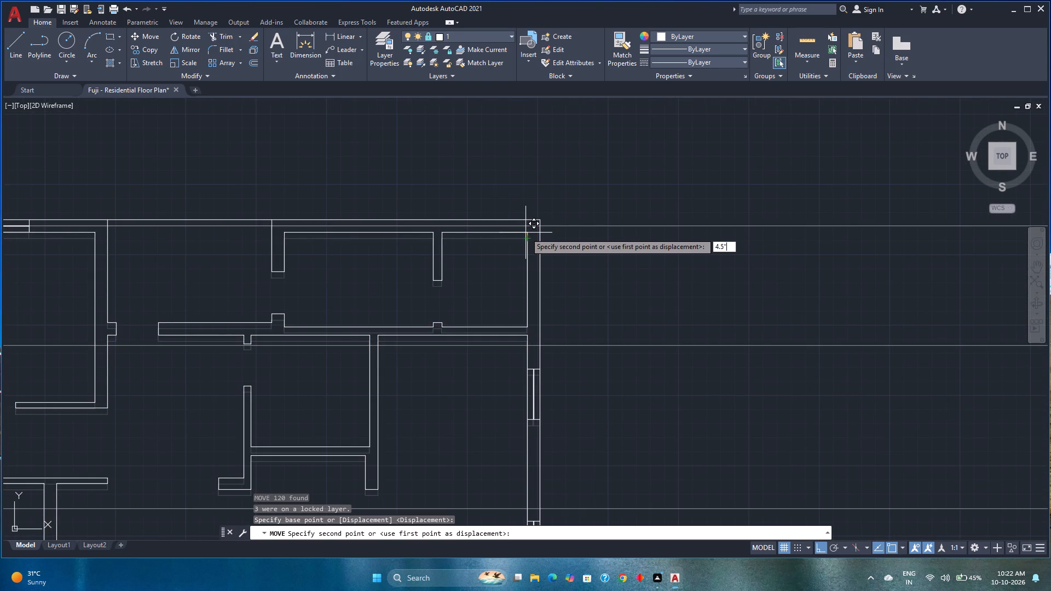
key(Return)
Extend the lower ends of the two central partitions and both exterior side walls down to the horizontal wall above the front room.
scroll(404, 274, down, 1)
middle_drag(404, 274, 467, 204)
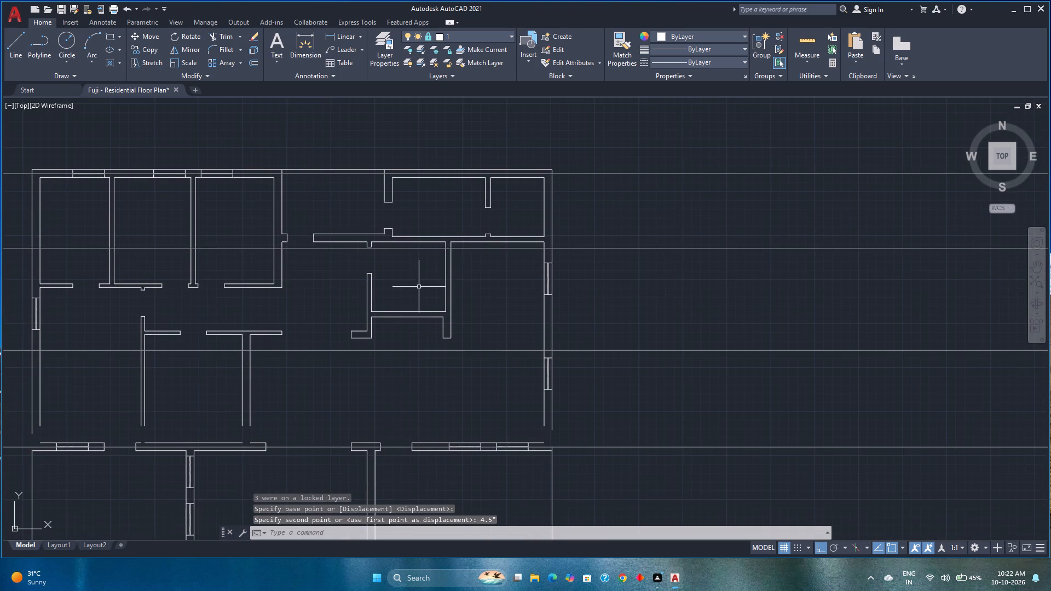
middle_drag(342, 372, 561, 287)
text(ex)
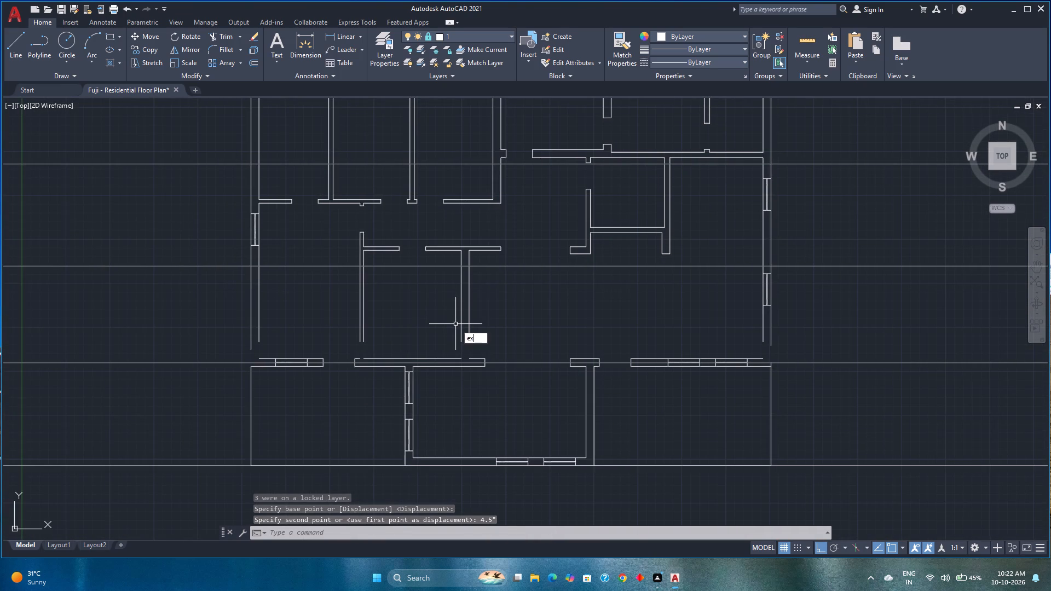
key(Return)
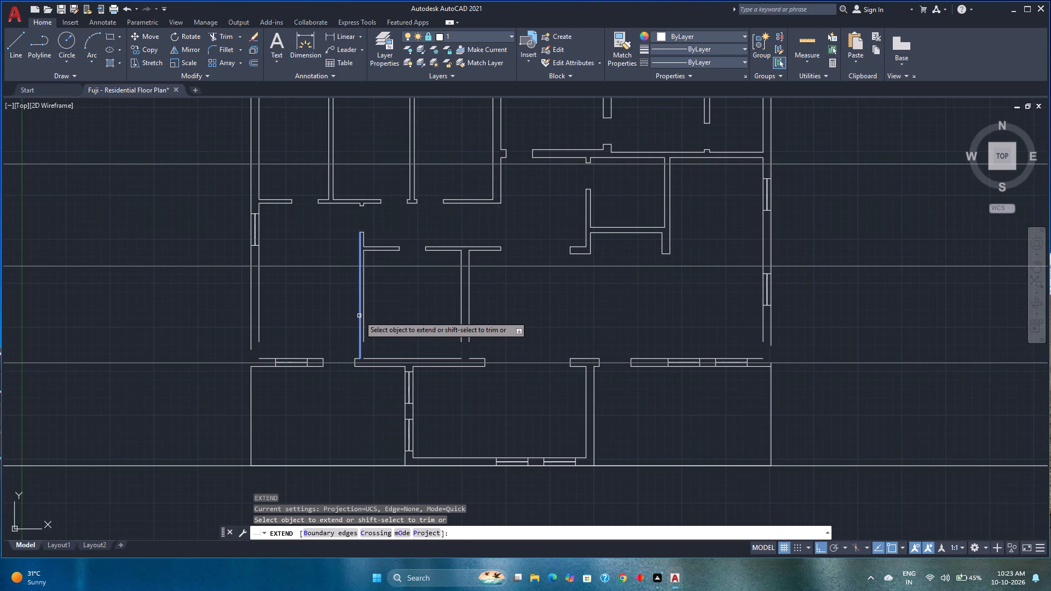
click(359, 316)
click(362, 315)
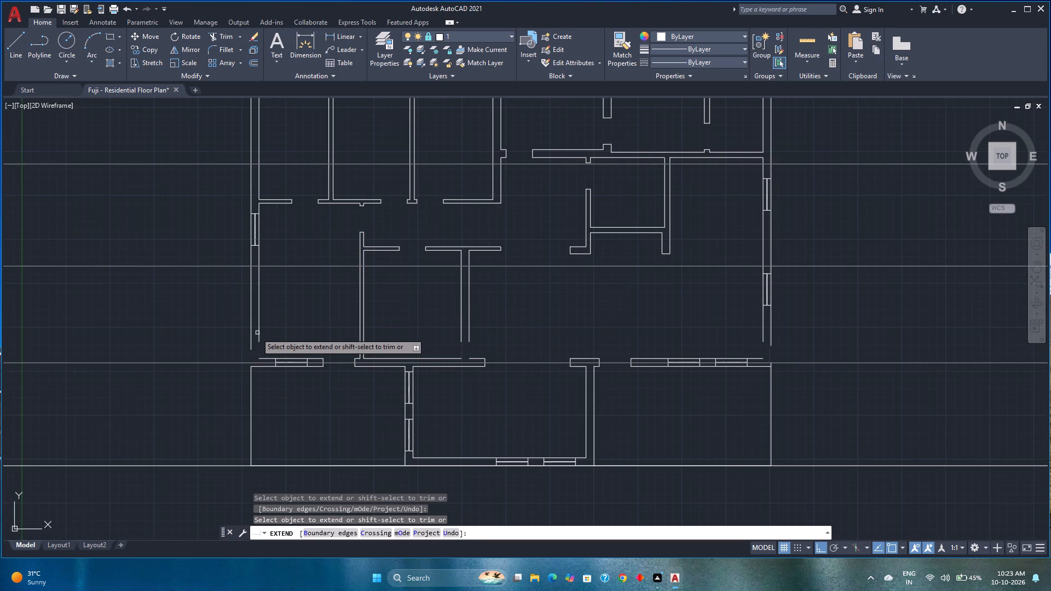
click(258, 330)
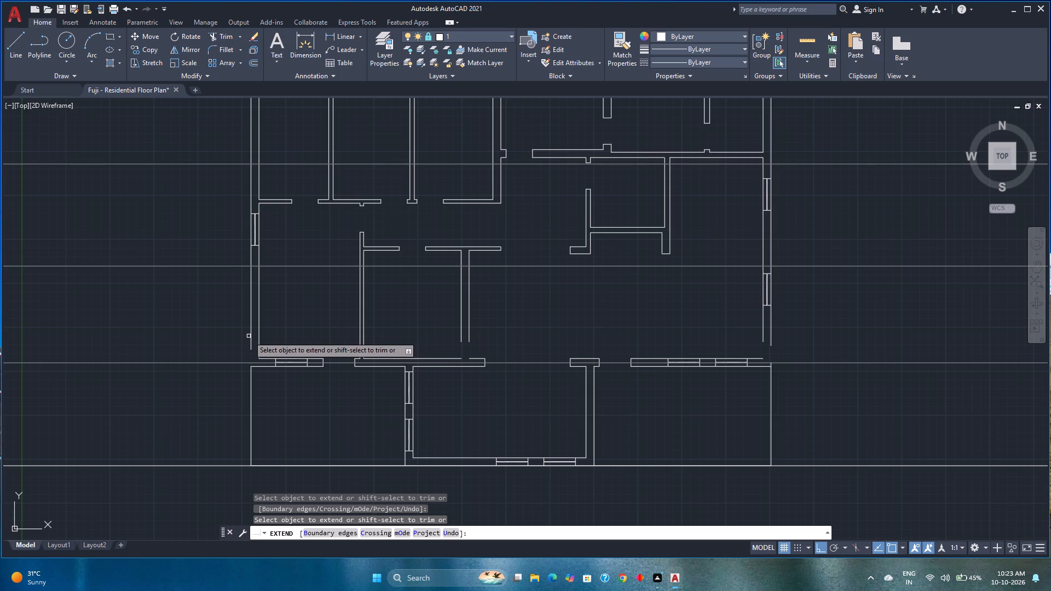
click(250, 333)
click(250, 337)
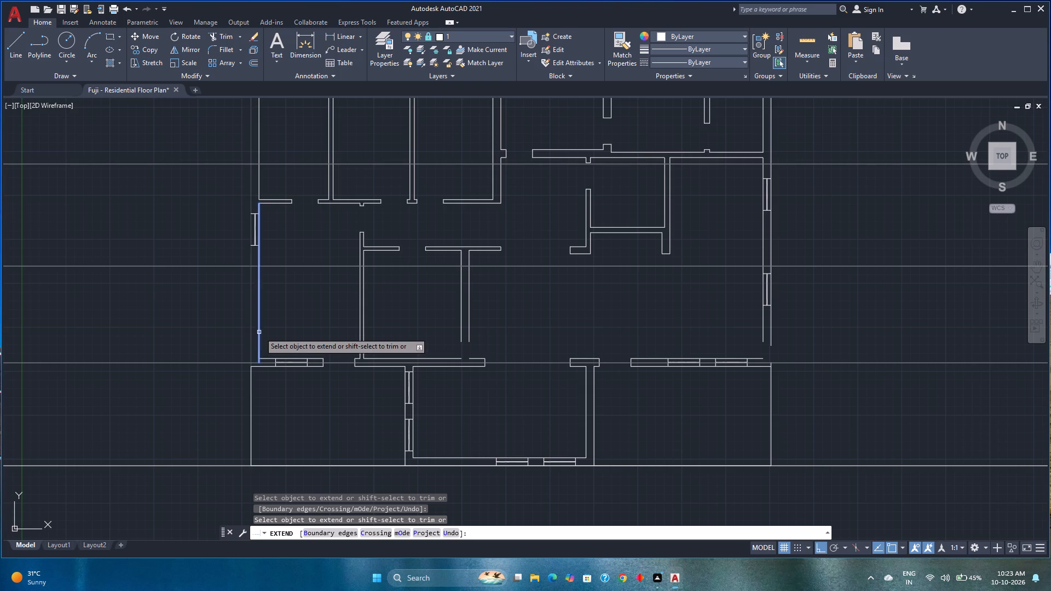
click(428, 314)
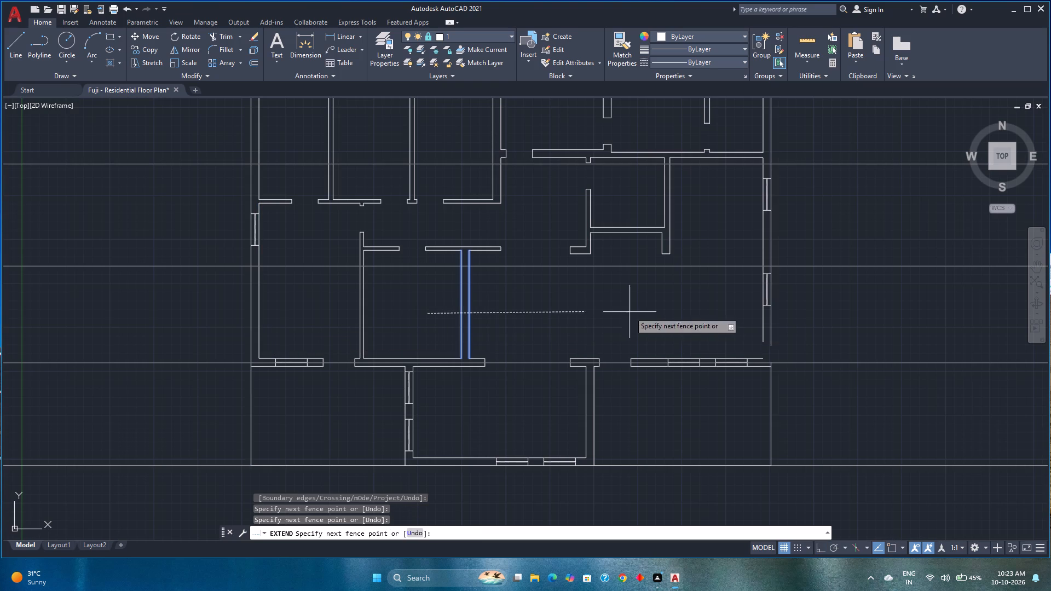
click(825, 313)
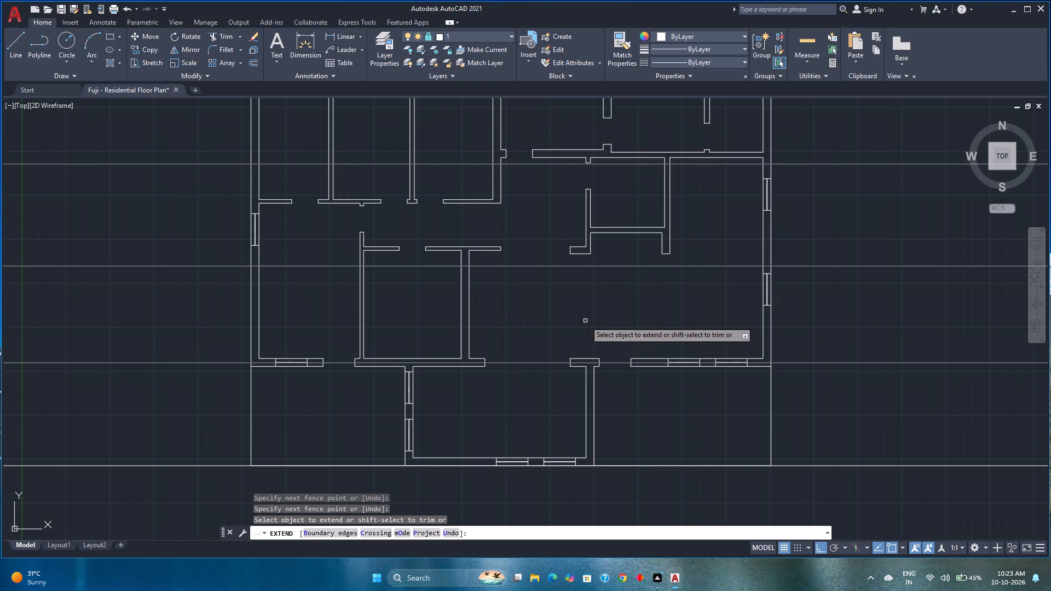
middle_drag(585, 321, 568, 409)
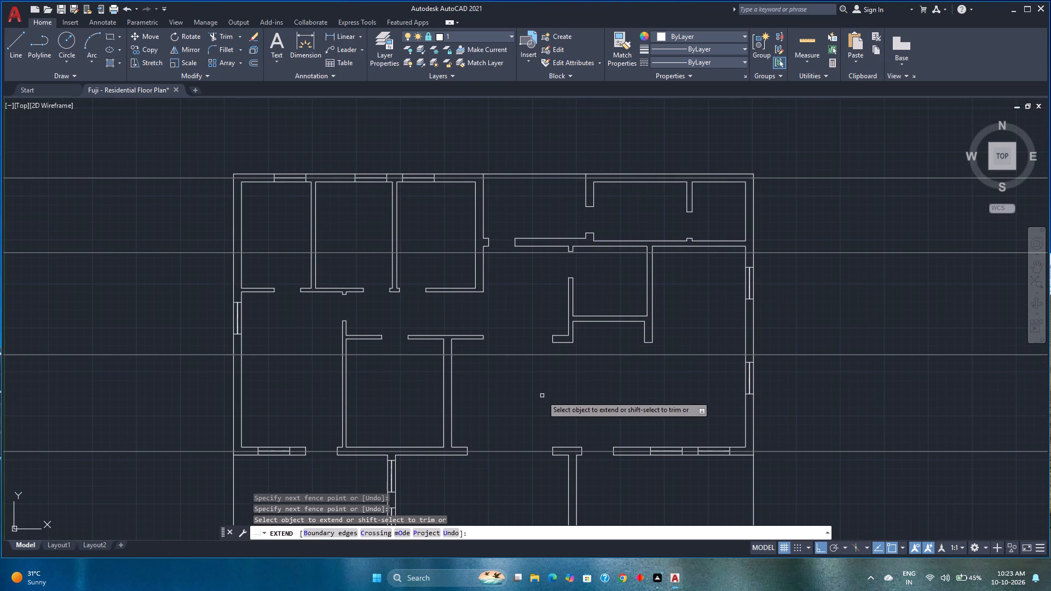
key(Escape)
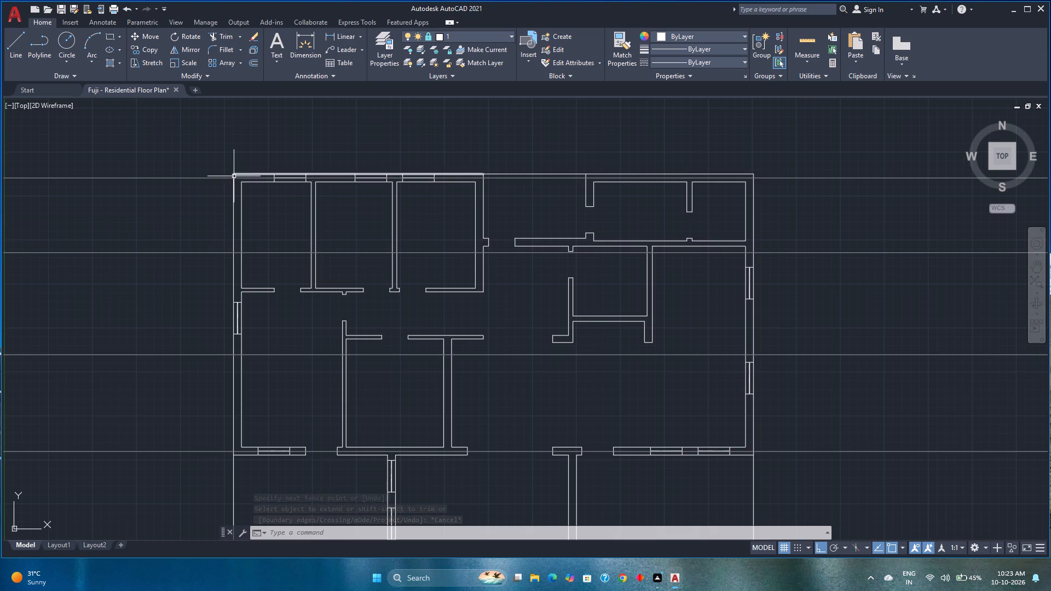
Move the construction line at the plan's bottom edge straight up along the left outer wall onto the top construction line.
scroll(183, 193, down, 1)
middle_drag(183, 193, 184, 192)
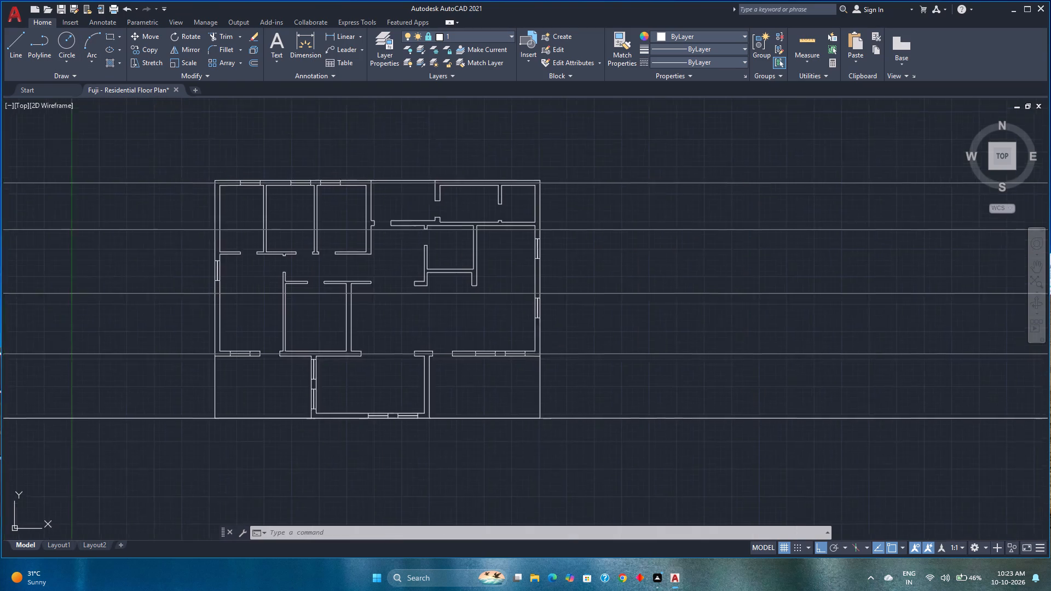
middle_drag(184, 192, 232, 154)
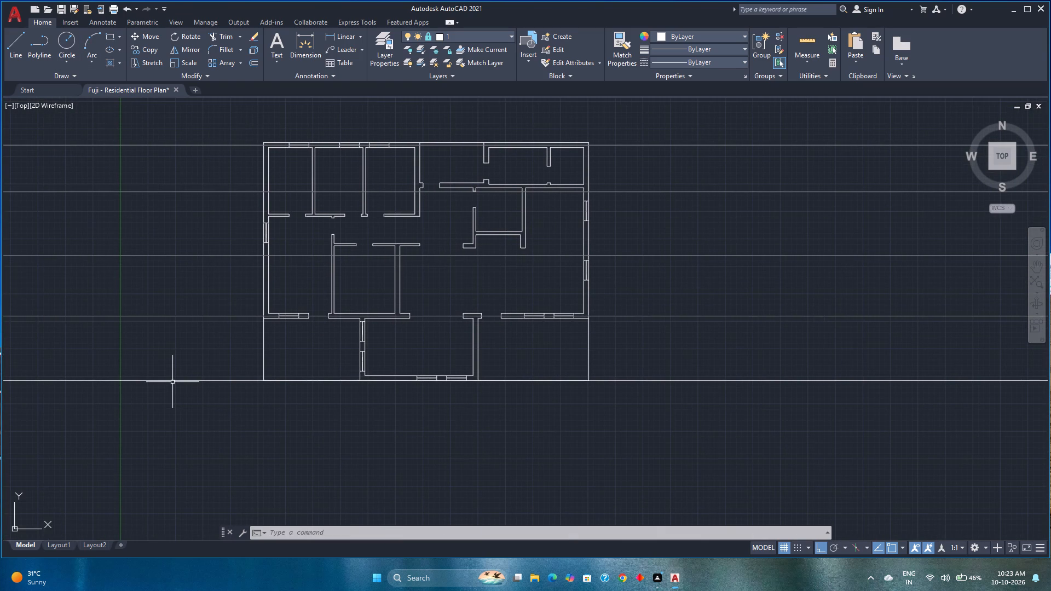
click(172, 380)
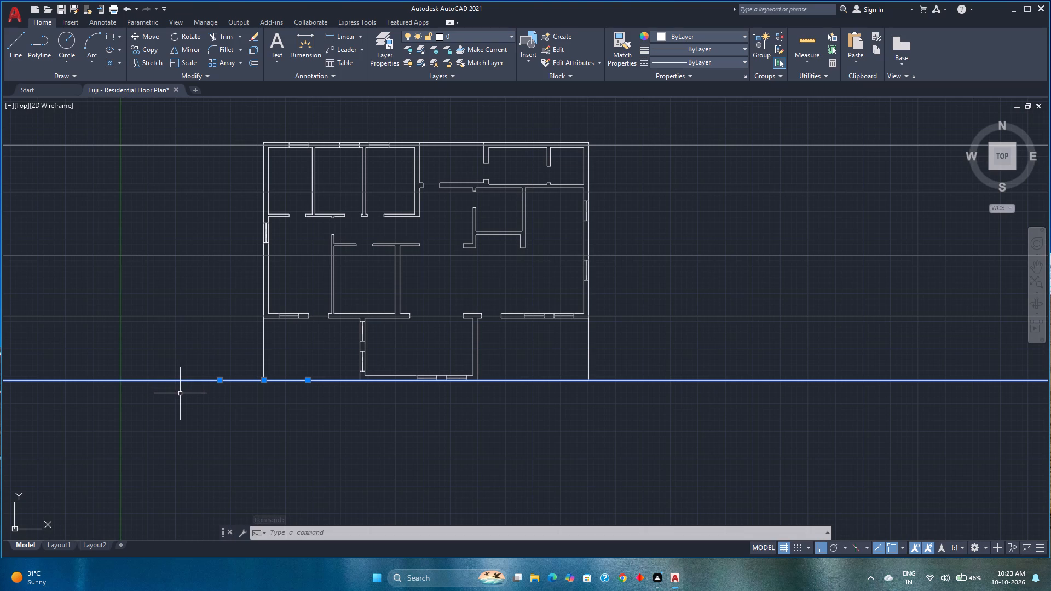
key(m)
key(Return)
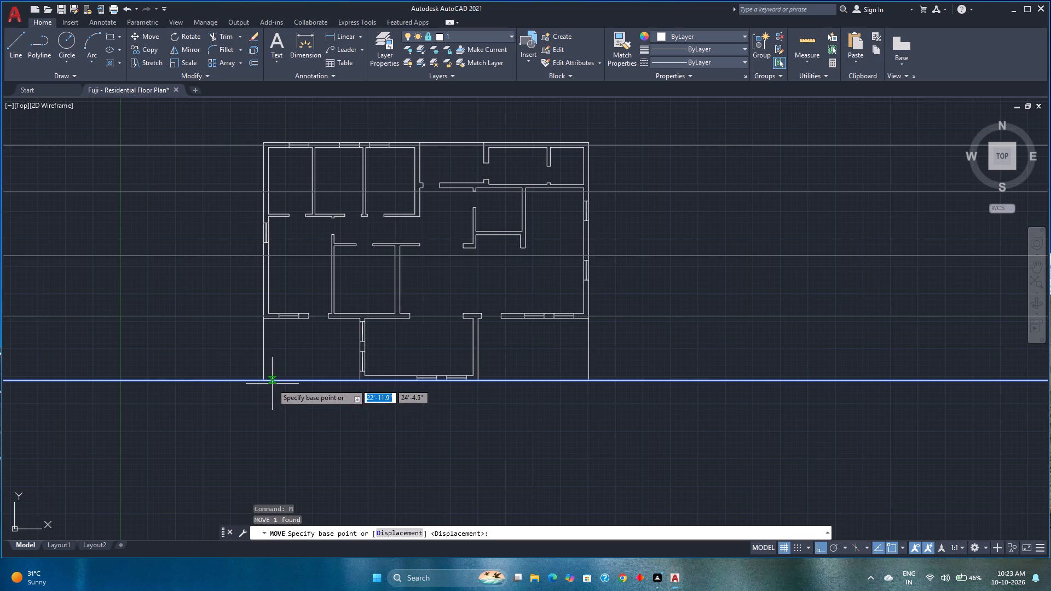
click(267, 382)
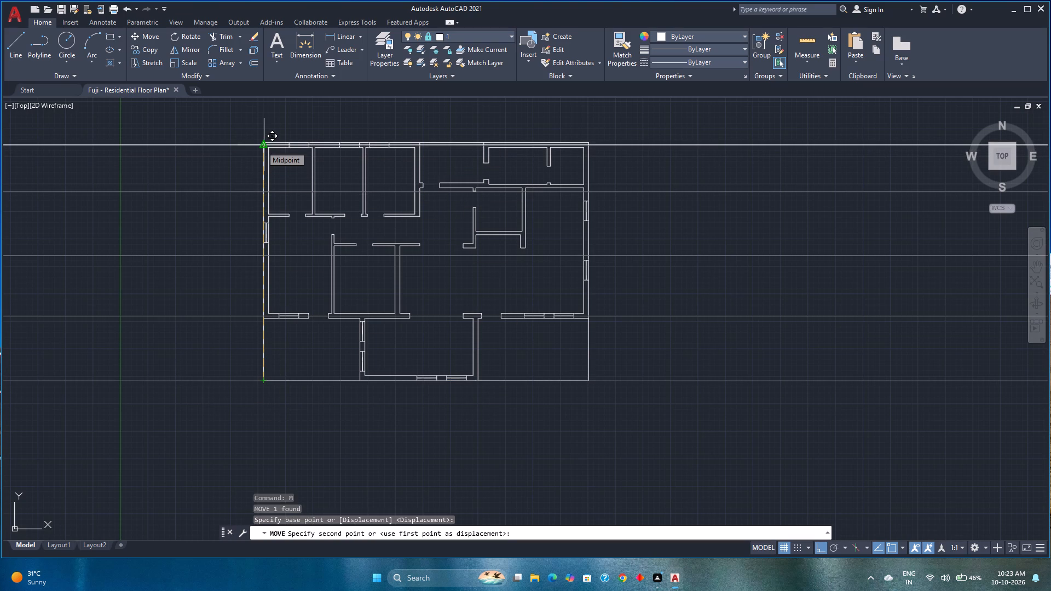
scroll(263, 146, up, 5)
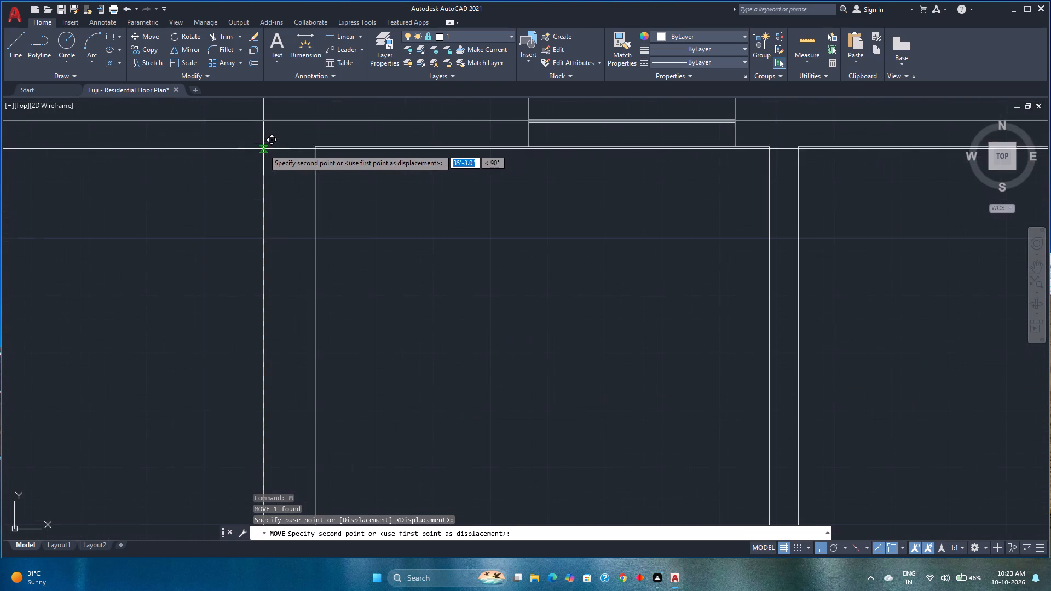
click(264, 121)
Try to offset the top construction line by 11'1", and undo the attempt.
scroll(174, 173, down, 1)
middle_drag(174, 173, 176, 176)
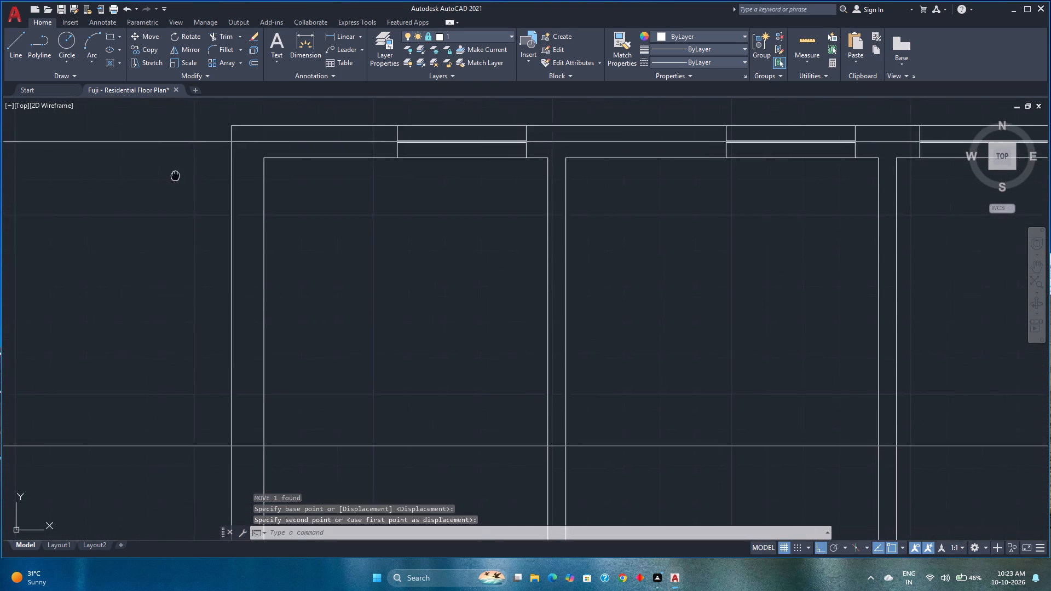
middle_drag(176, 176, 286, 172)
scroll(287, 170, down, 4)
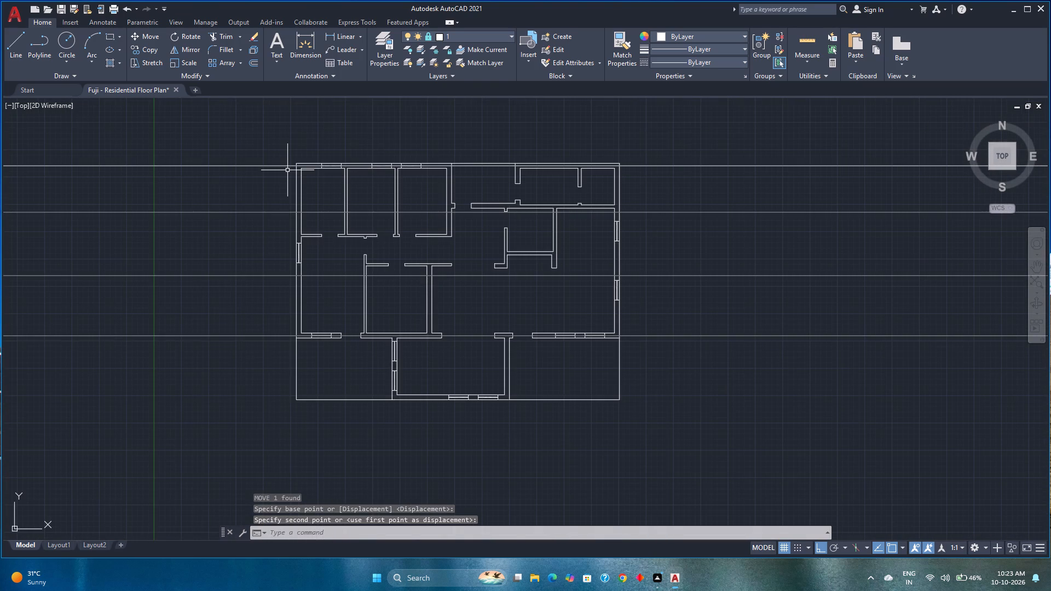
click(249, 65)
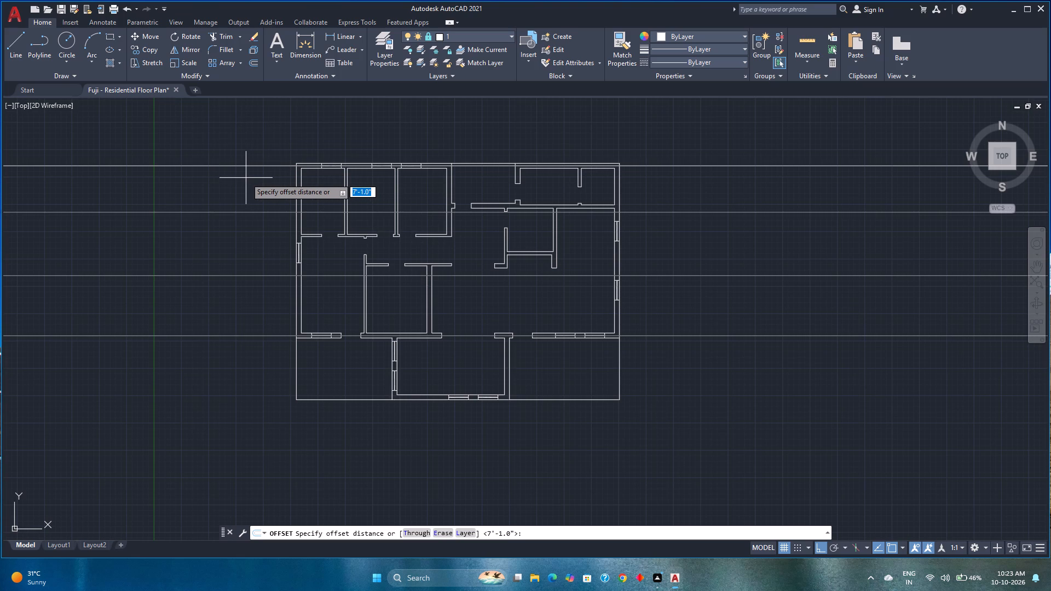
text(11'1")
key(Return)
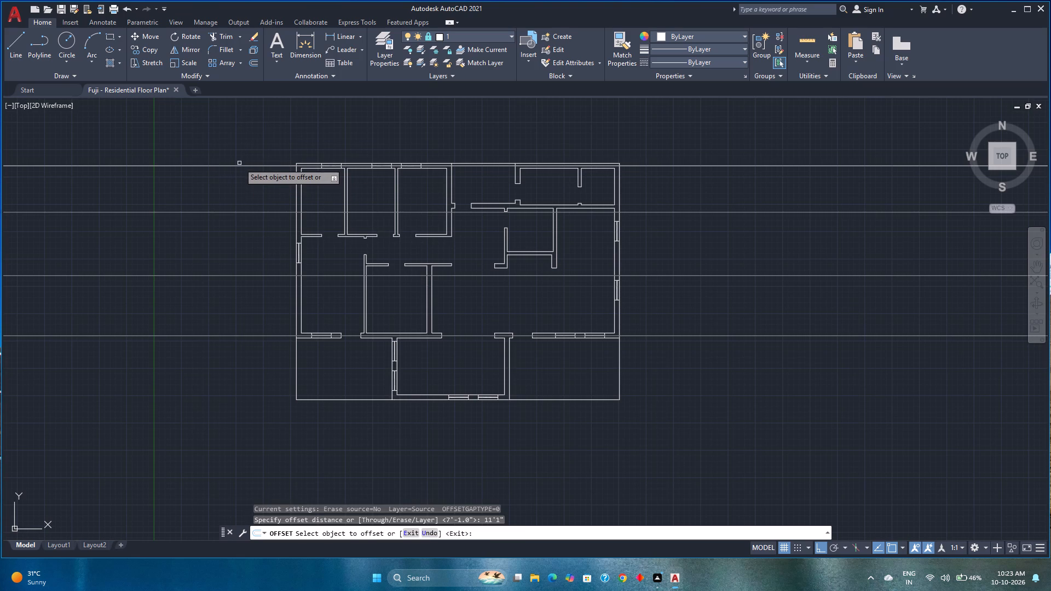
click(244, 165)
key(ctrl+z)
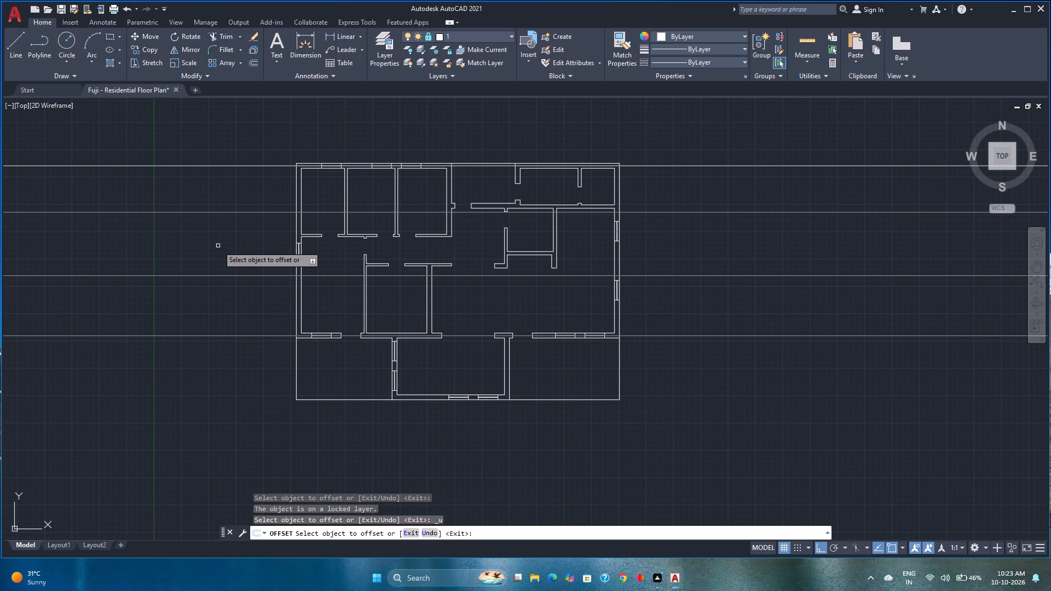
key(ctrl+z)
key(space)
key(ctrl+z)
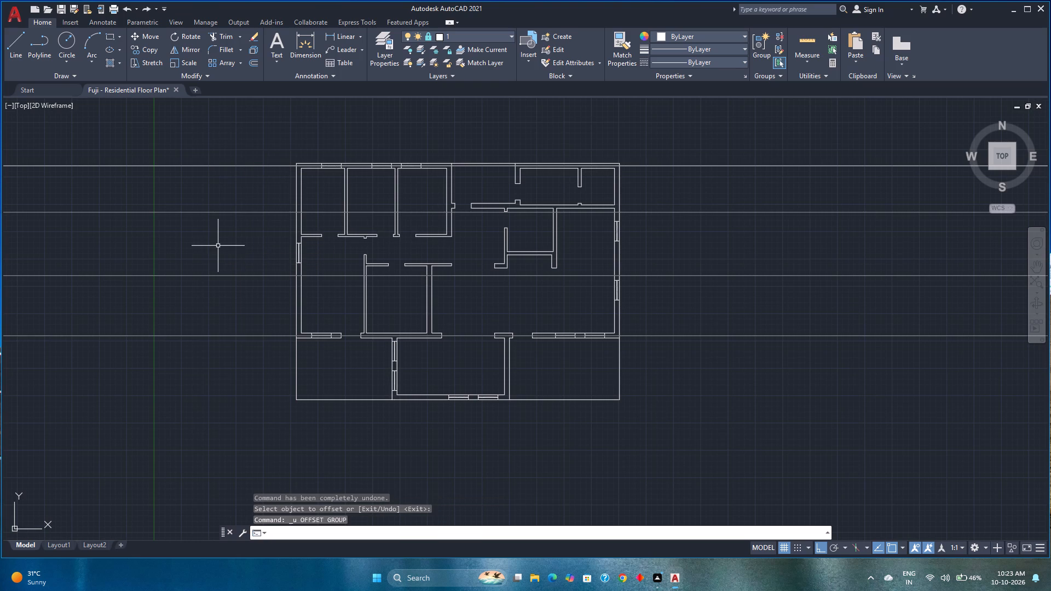
Undo the move that placed the plan's bottom-edge construction line onto the top construction line.
key(ctrl+z)
scroll(222, 245, down, 7)
middle_drag(233, 248, 259, 229)
key(ctrl+z)
key(ctrl+z)
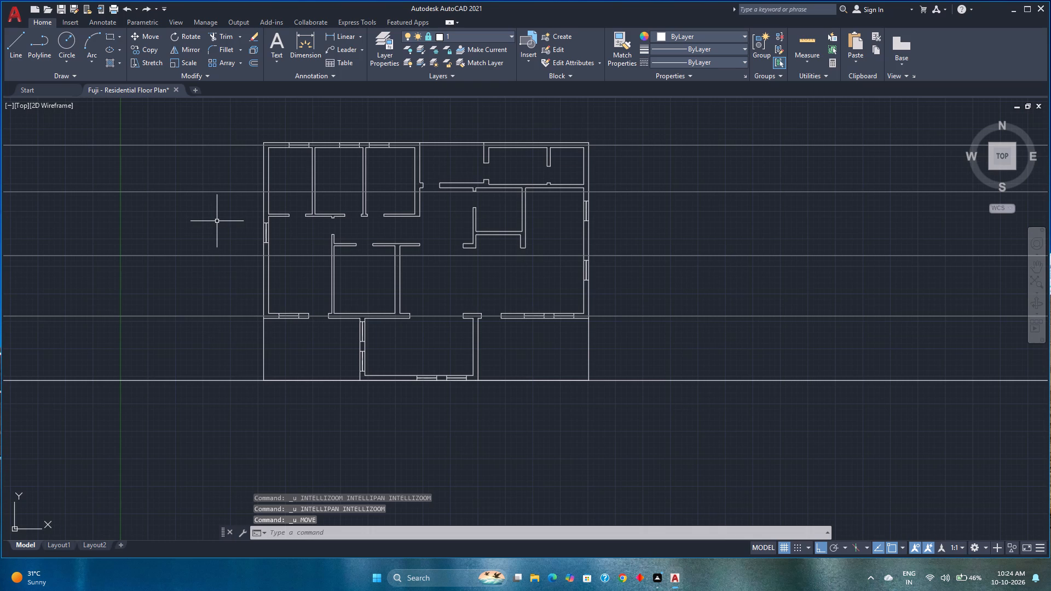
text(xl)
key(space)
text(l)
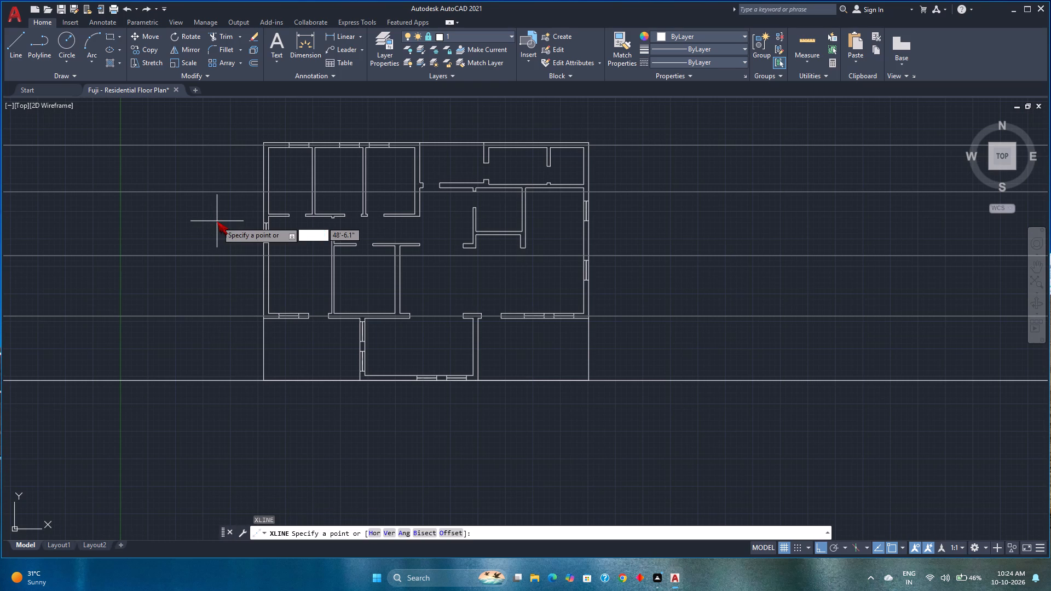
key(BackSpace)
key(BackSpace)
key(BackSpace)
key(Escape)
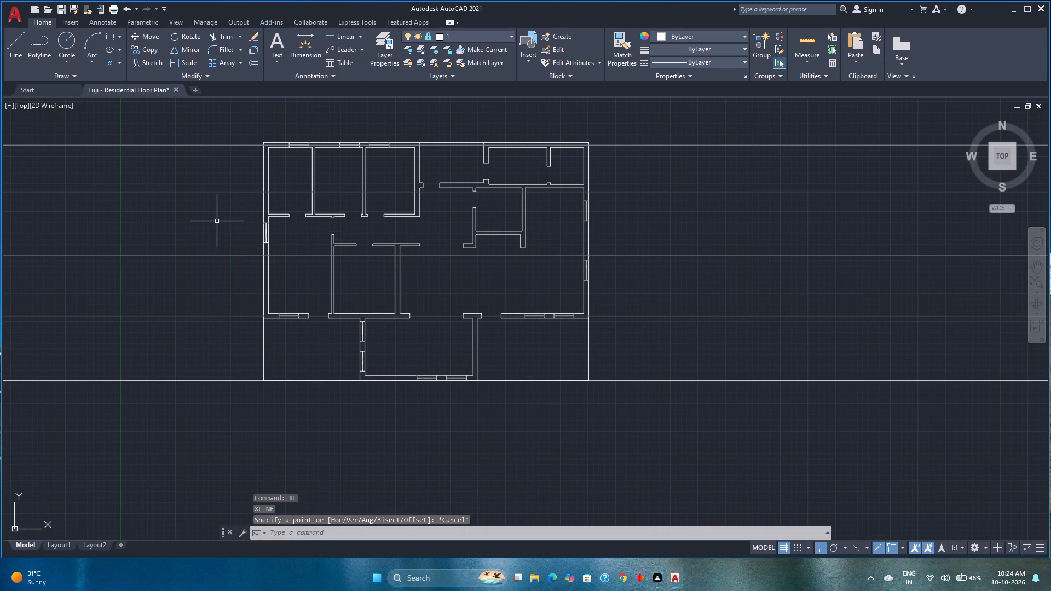
Draw a horizontal construction line through the point where the top construction line meets the left outer wall's outer face.
text(xl)
key(Return)
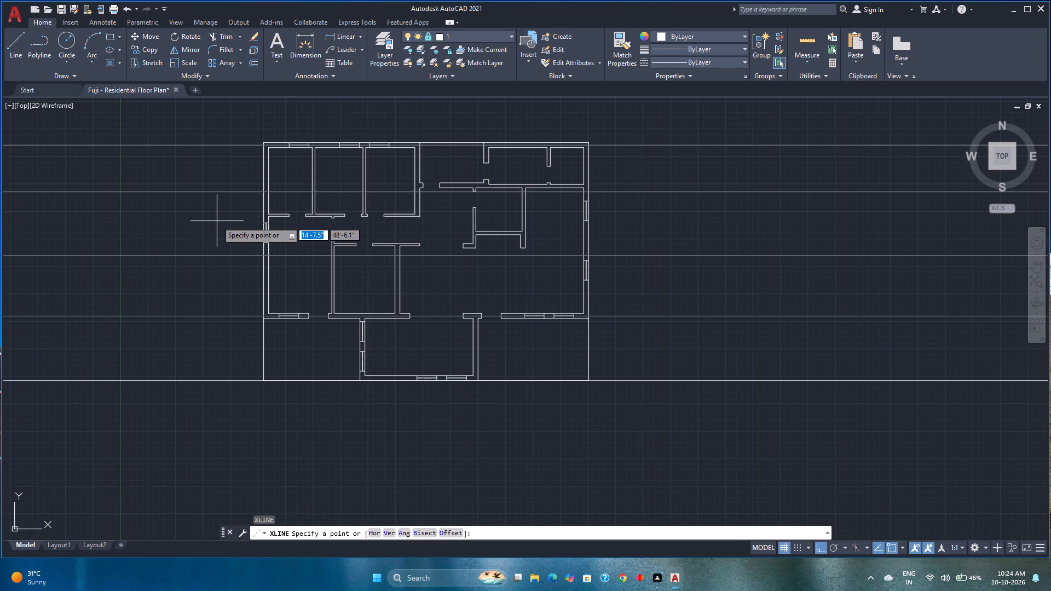
key(h)
key(Return)
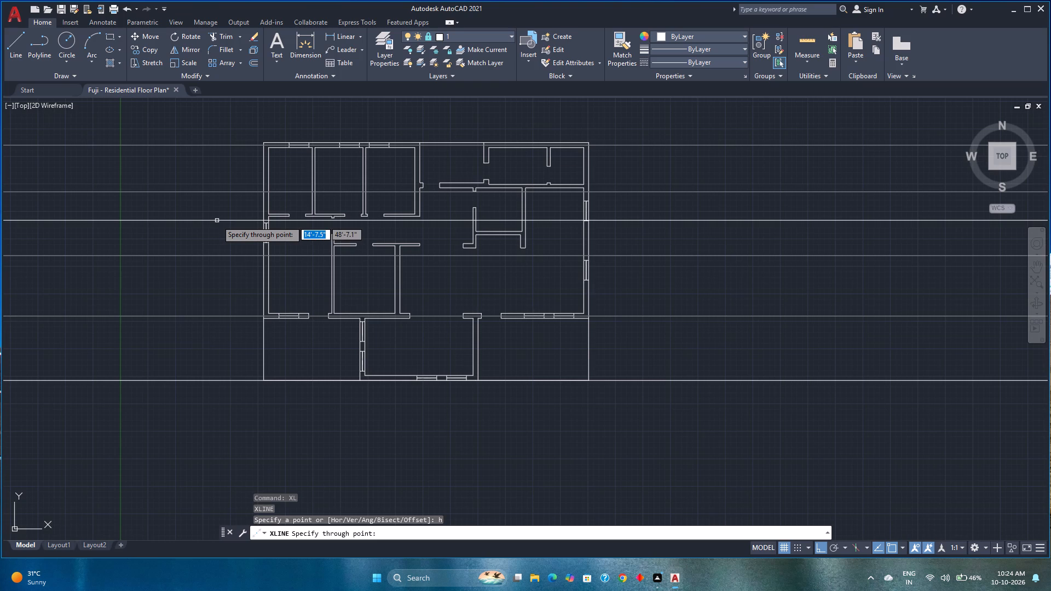
scroll(258, 148, up, 3)
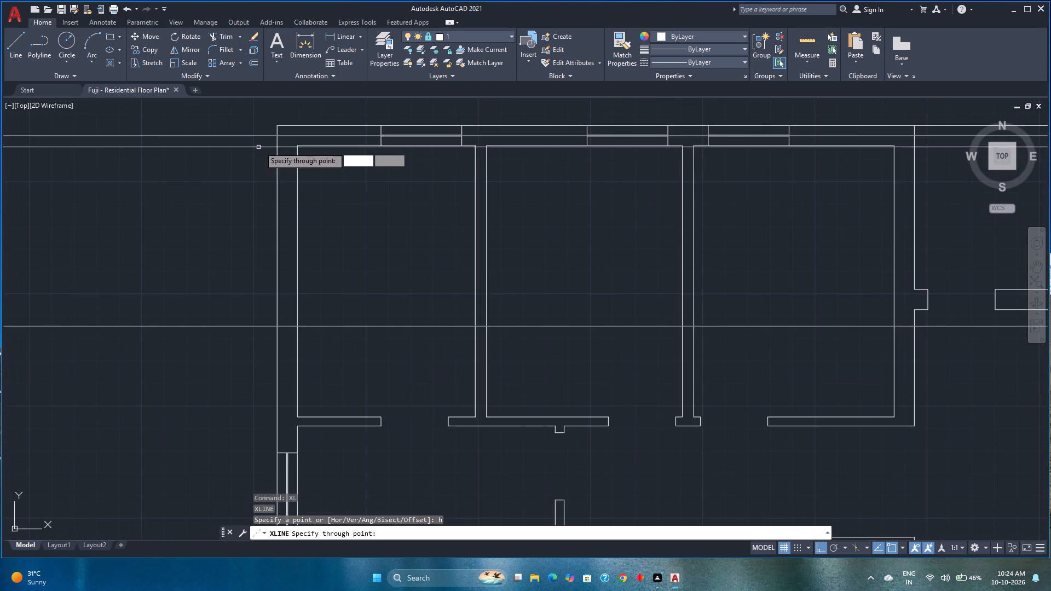
click(279, 136)
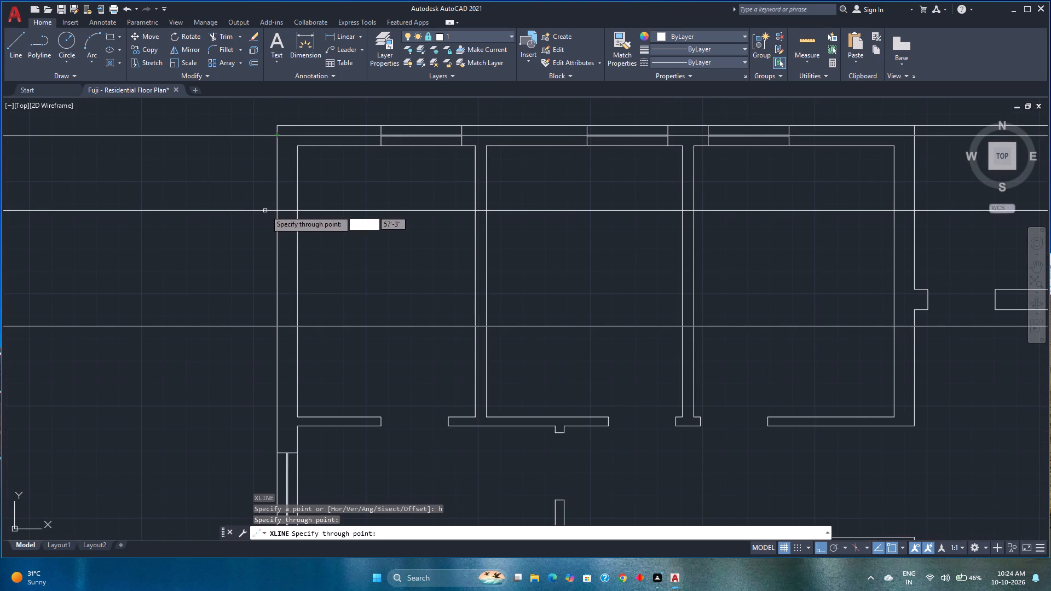
key(ctrl+z)
key(ctrl+z)
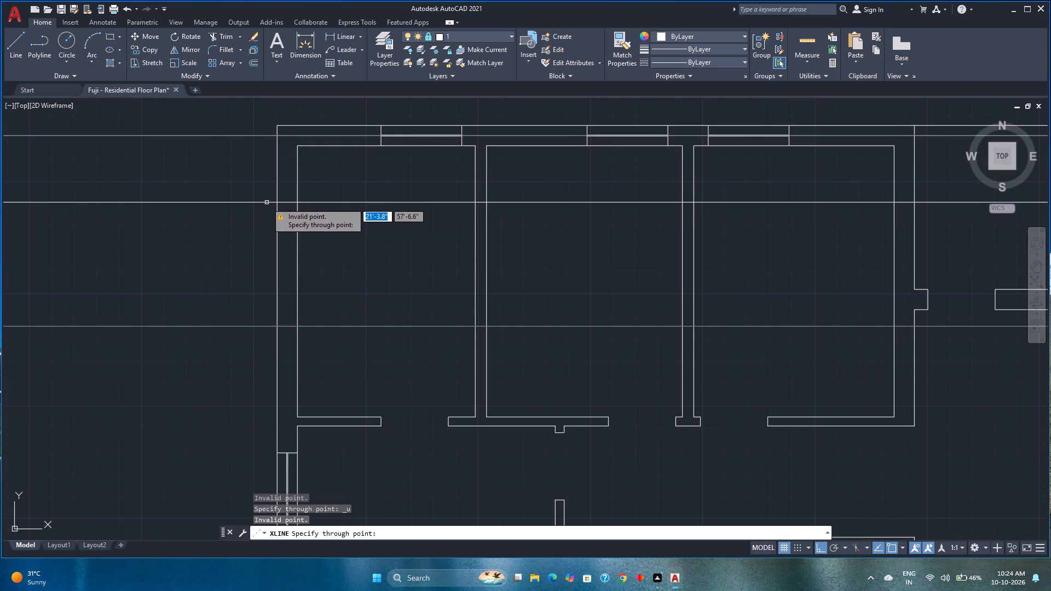
key(space)
scroll(267, 201, down, 2)
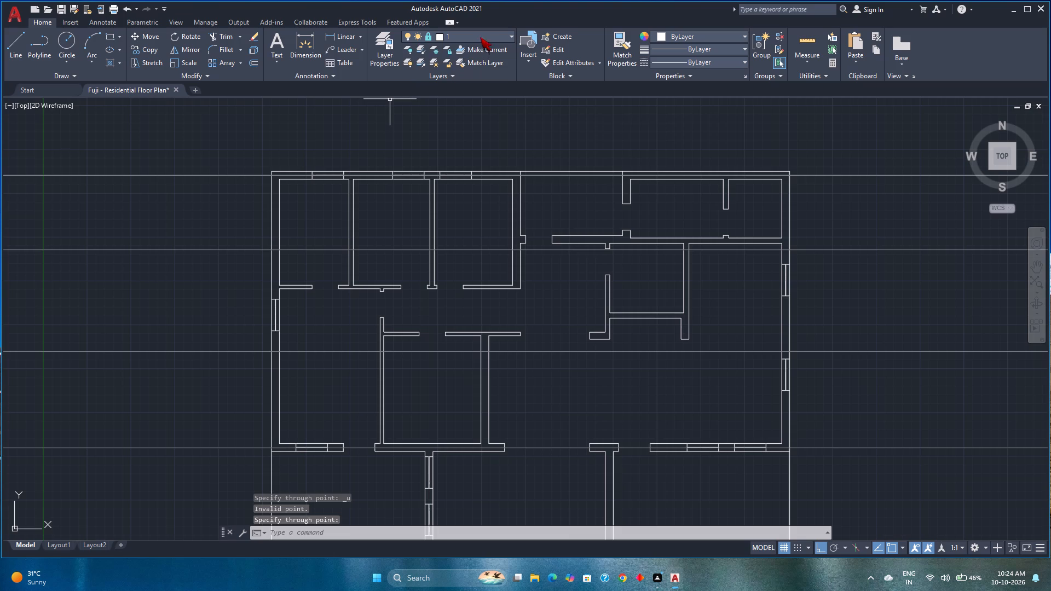
Unlock layer 1.
click(480, 35)
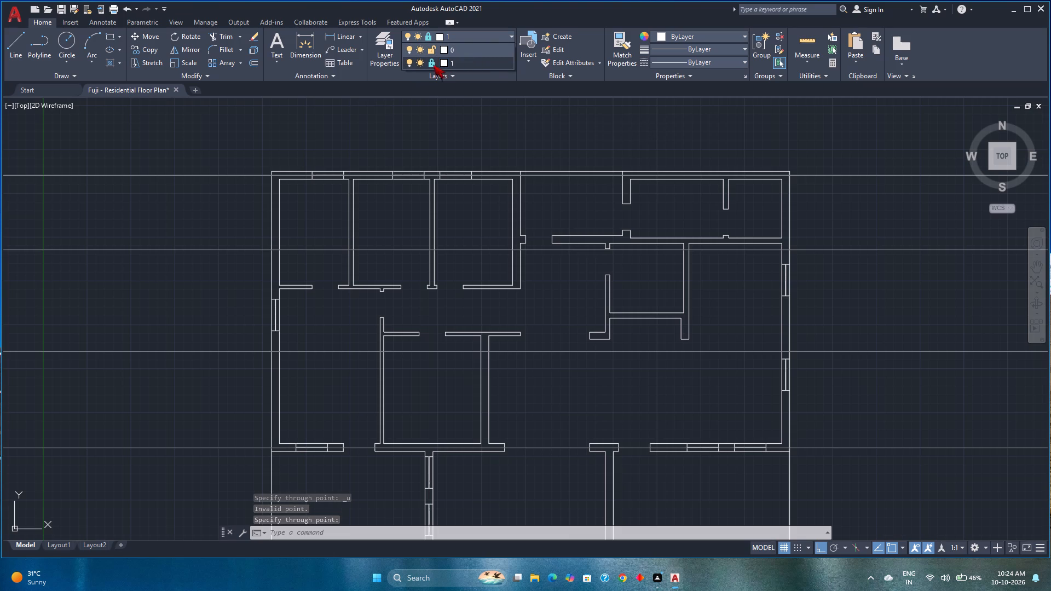
click(431, 65)
Select the second horizontal construction line from the top, crossing the upper rooms.
middle_drag(298, 233, 342, 194)
scroll(303, 230, down, 1)
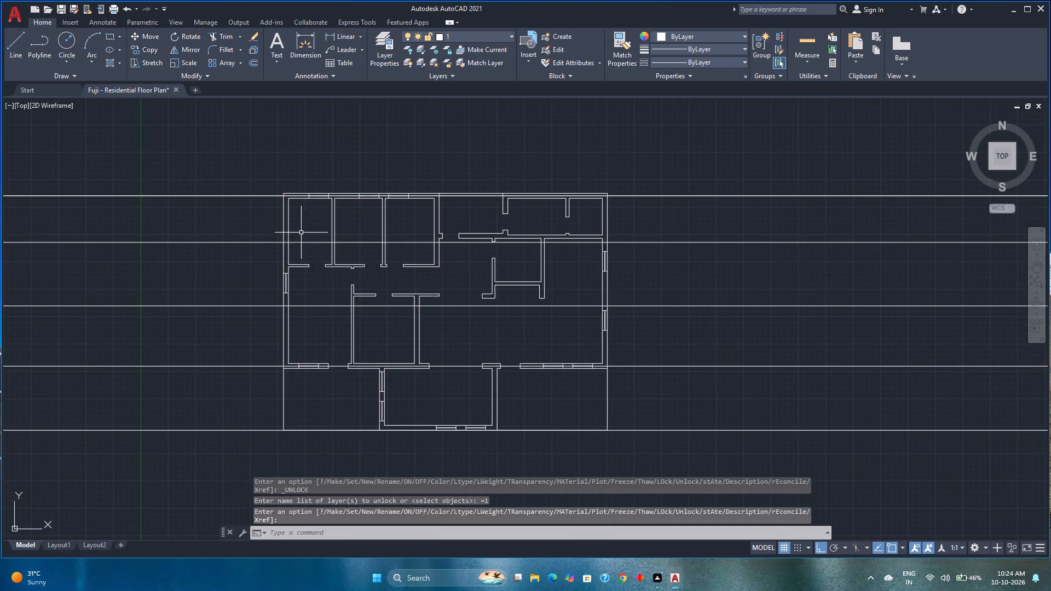
middle_drag(301, 233, 378, 185)
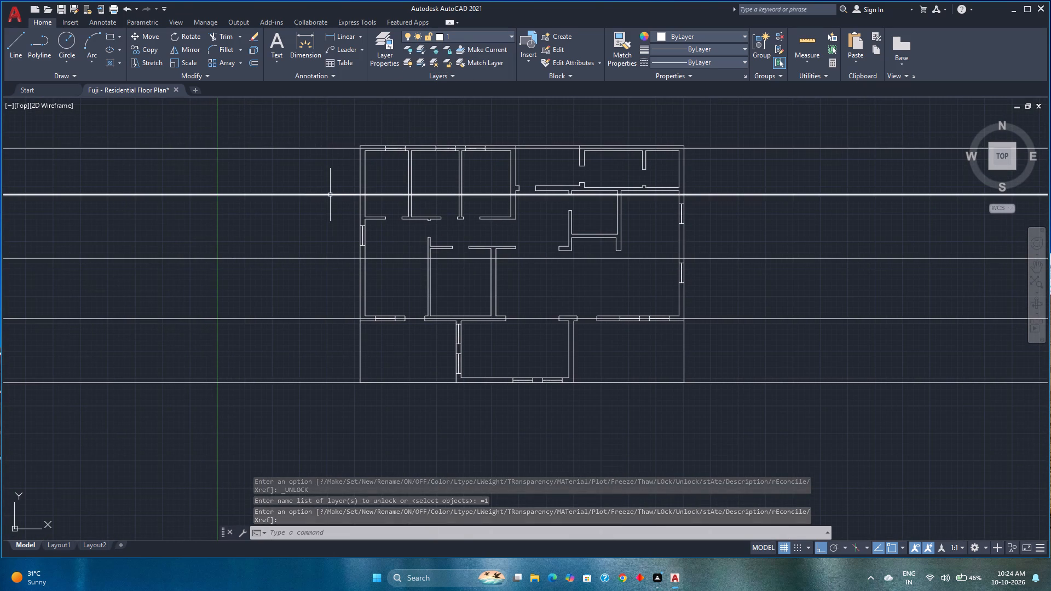
click(327, 195)
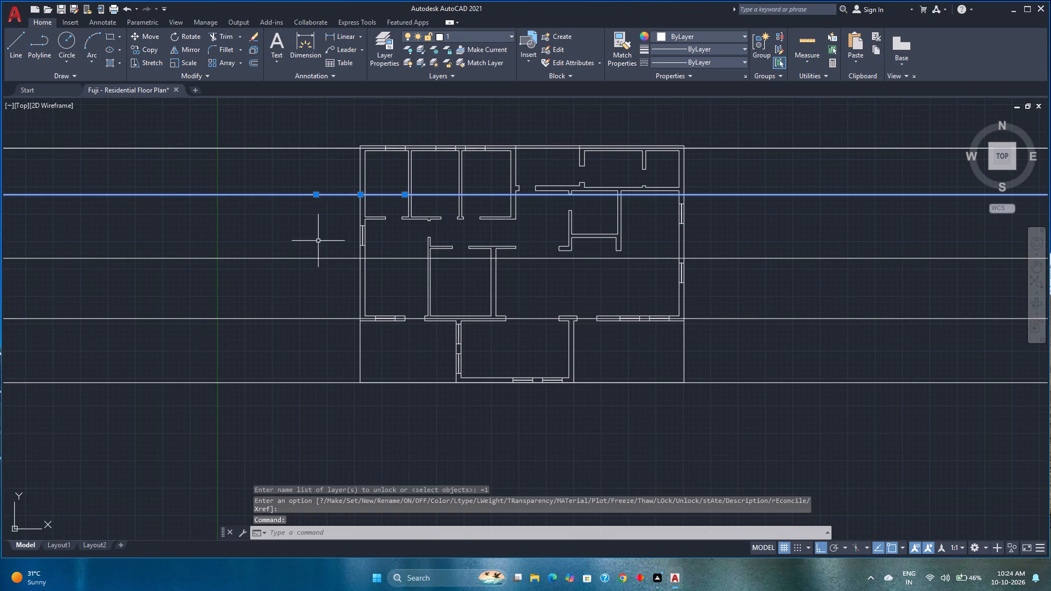
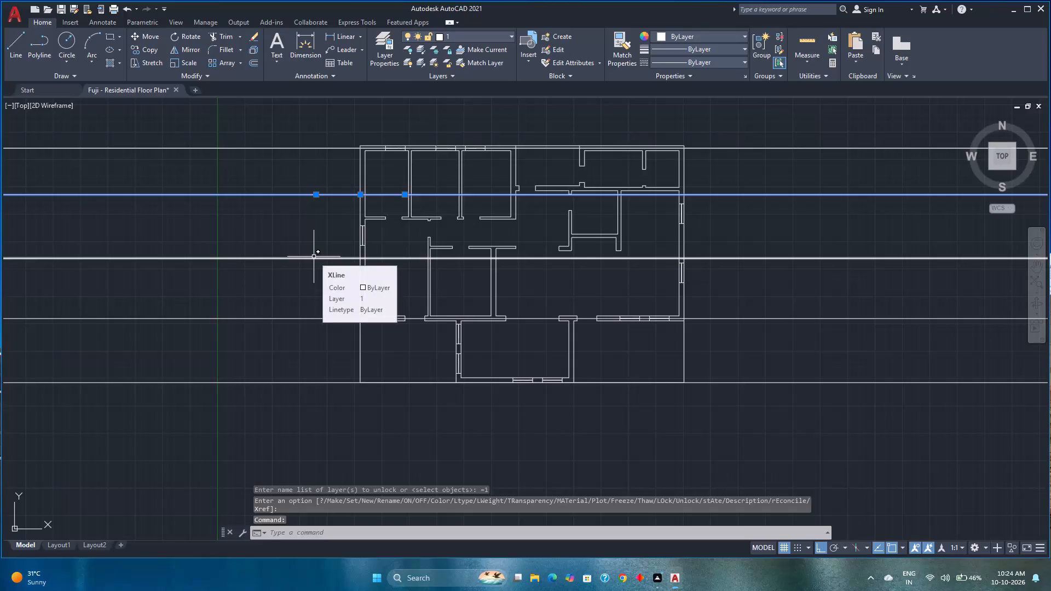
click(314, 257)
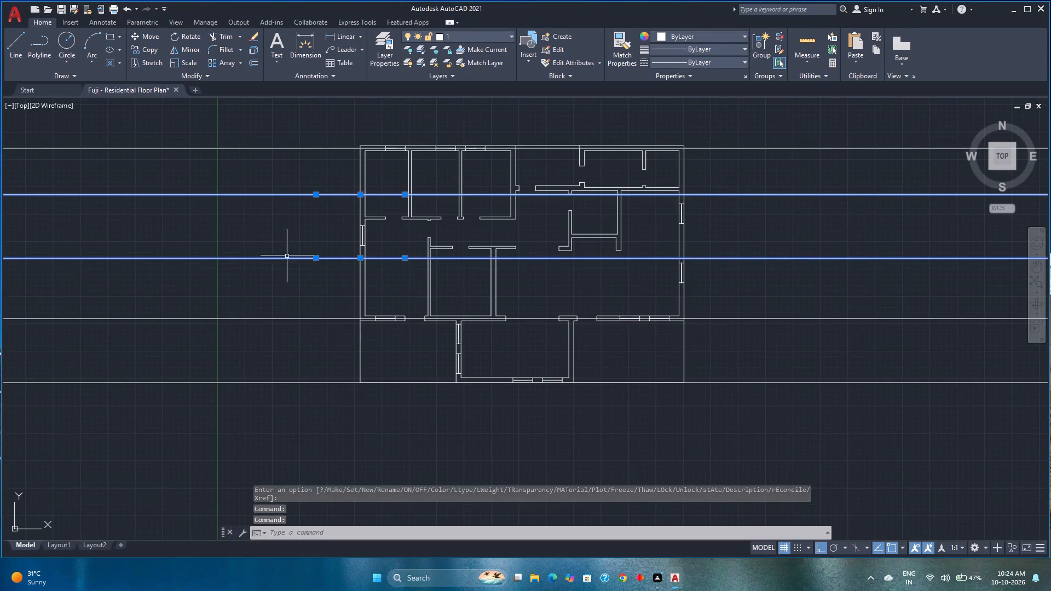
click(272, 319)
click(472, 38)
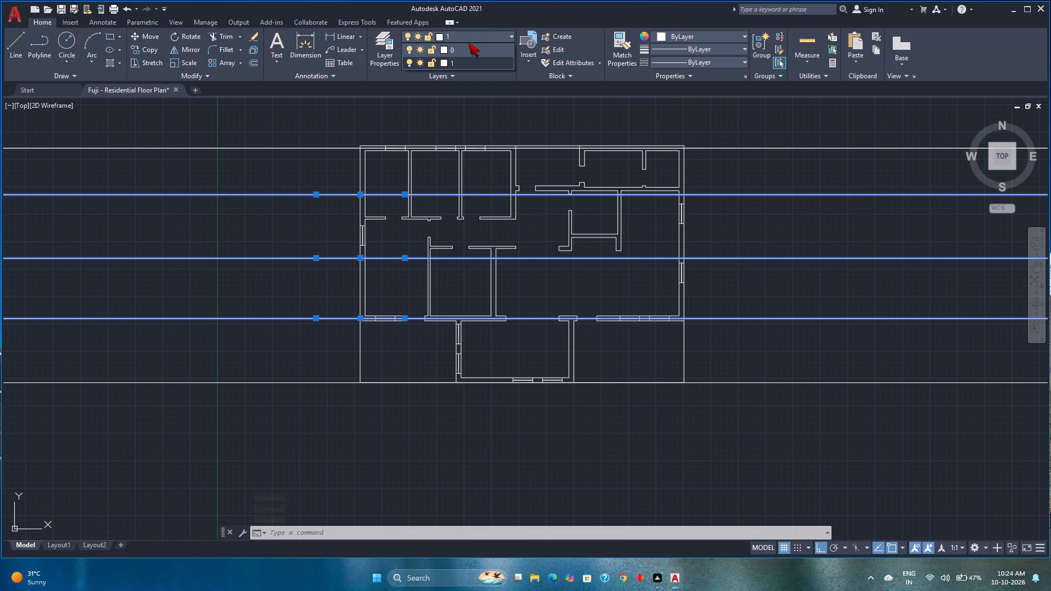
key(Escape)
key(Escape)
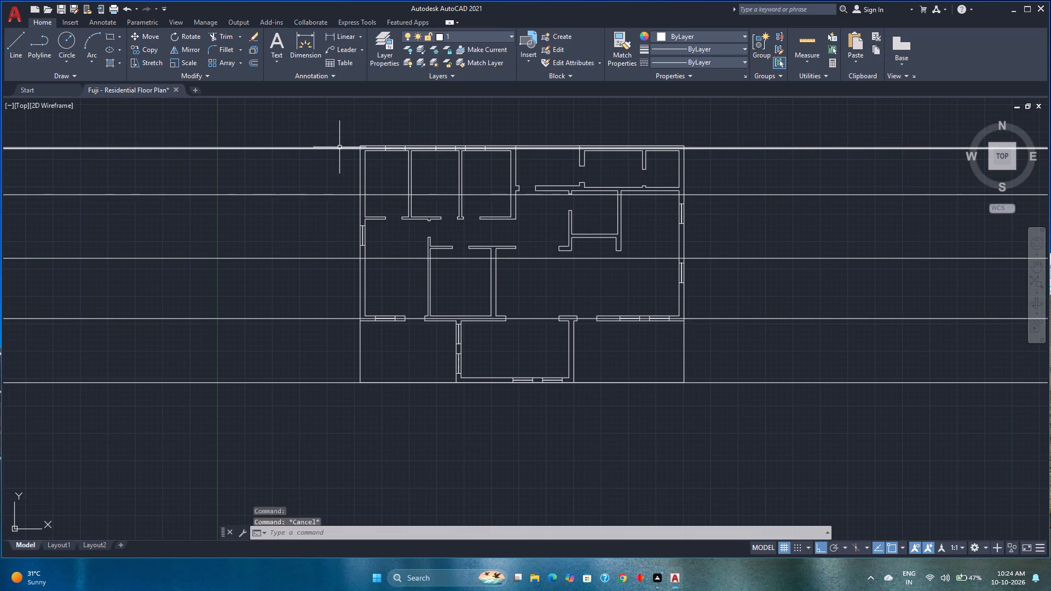
Move the top horizontal construction line to layer 0.
click(339, 147)
click(473, 37)
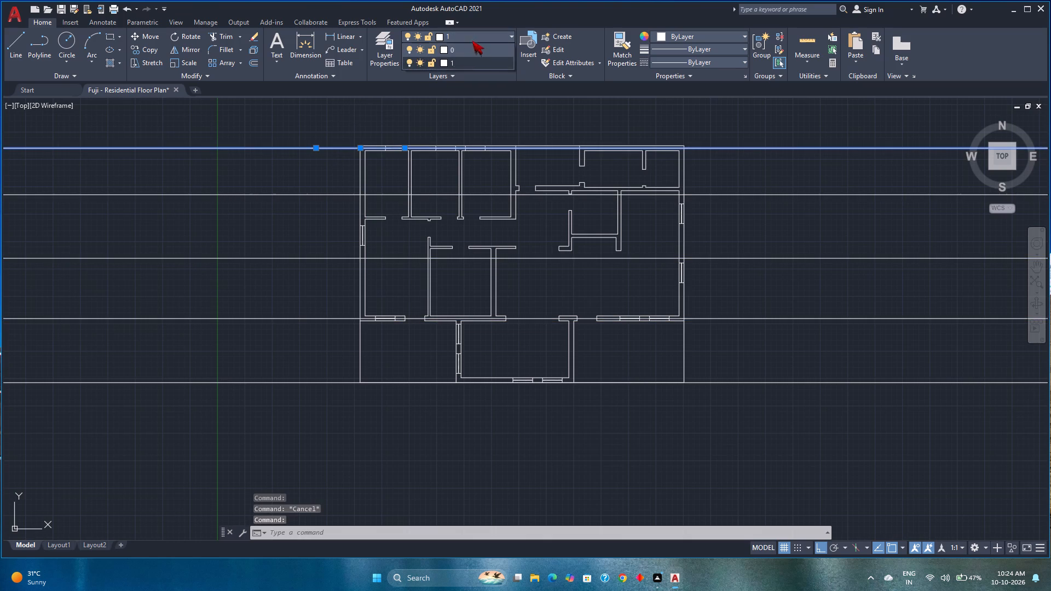
click(467, 52)
key(Escape)
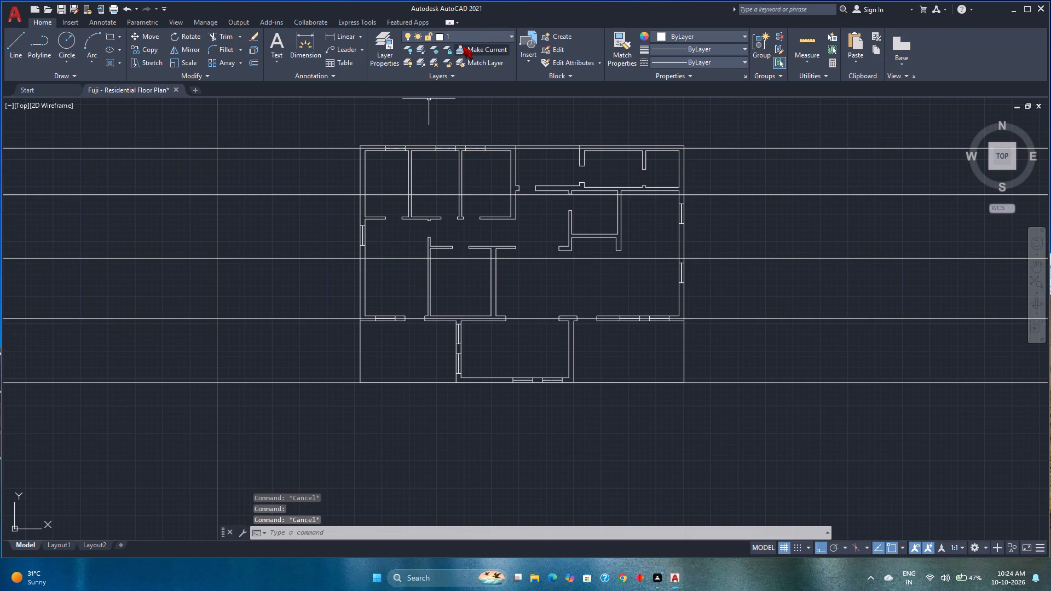
Lock layer 1.
click(460, 34)
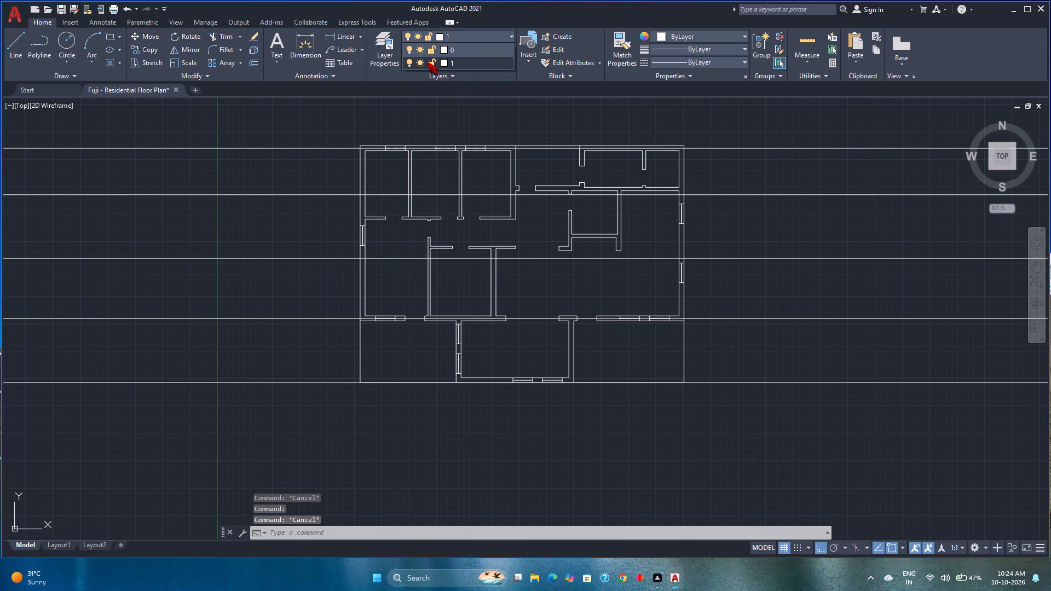
click(427, 61)
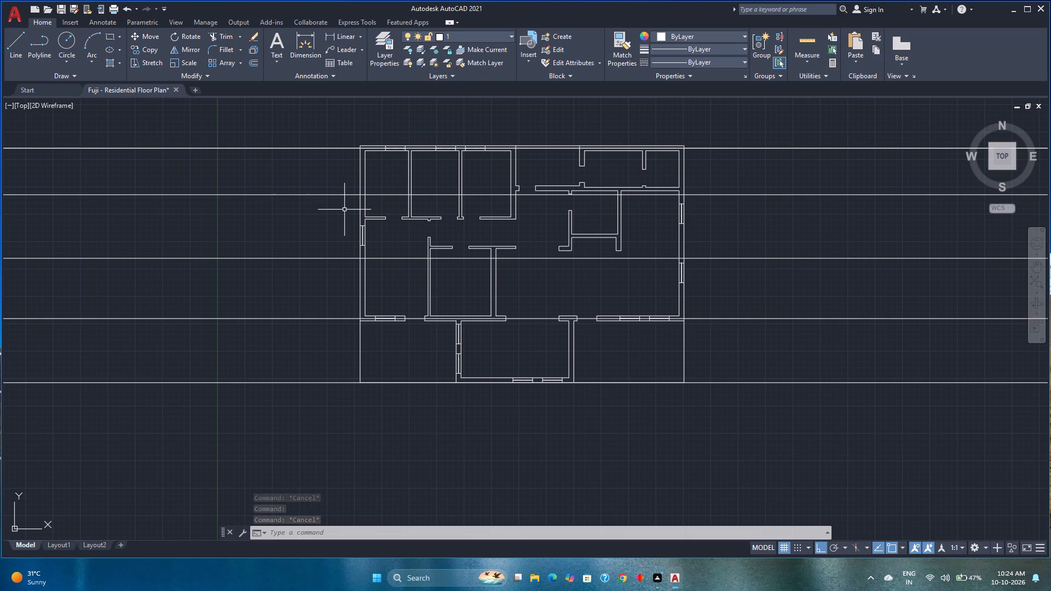
click(429, 35)
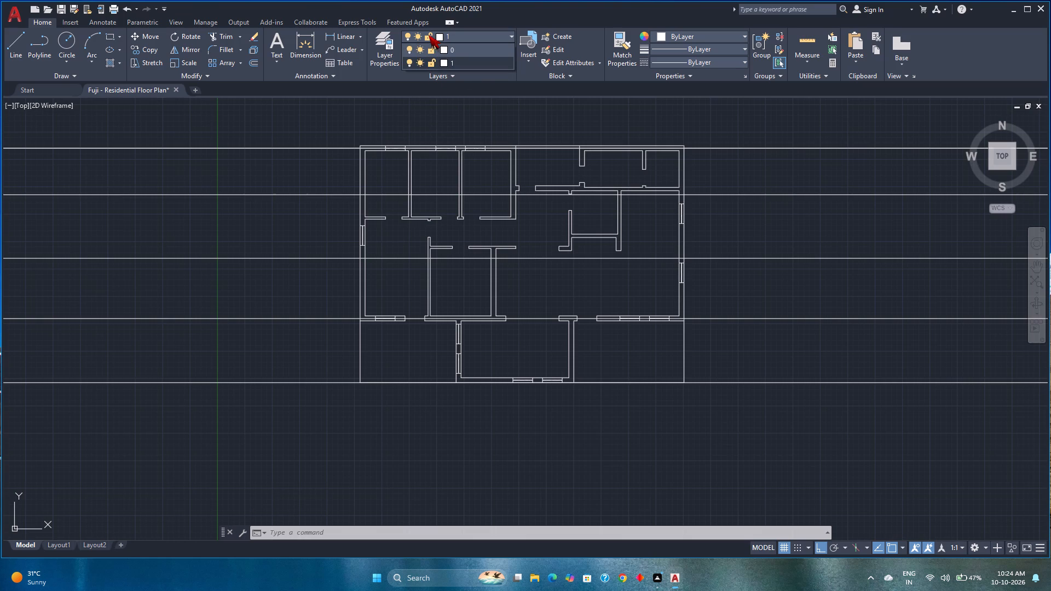
click(430, 61)
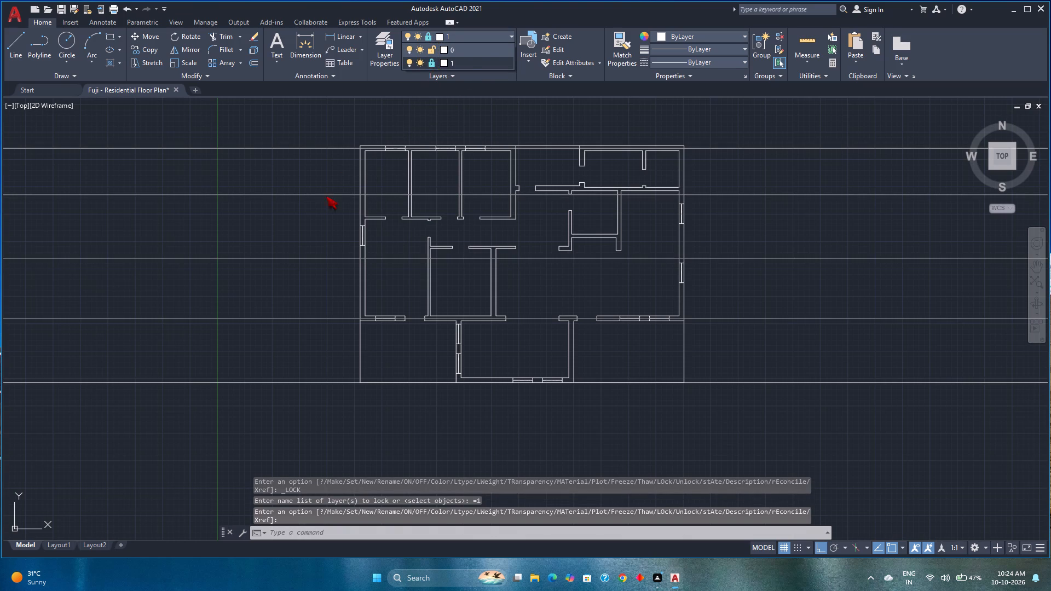
key(Escape)
Make layer 0 the current layer.
scroll(317, 177, up, 2)
middle_drag(319, 177, 322, 210)
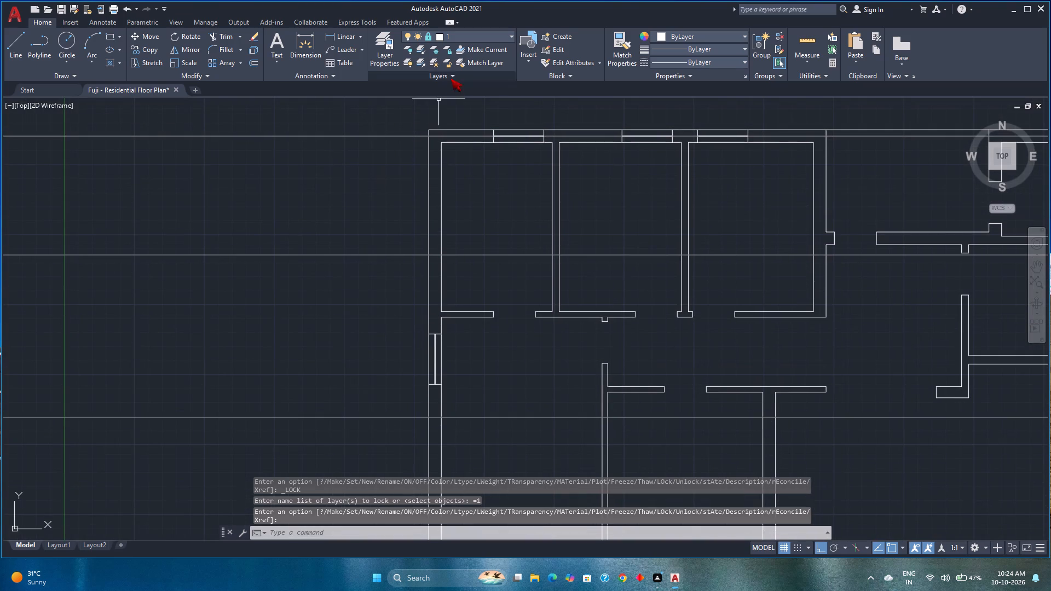
click(461, 36)
click(461, 45)
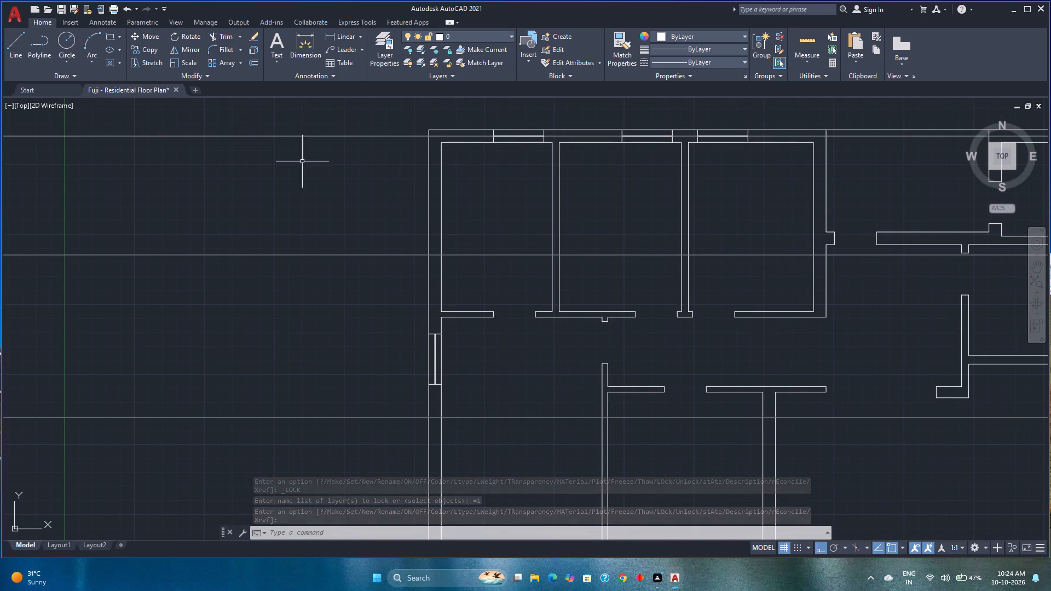
Offset the top horizontal construction line 11'1" downward, toward the lower walls of the three upper-left rooms.
scroll(315, 192, down, 2)
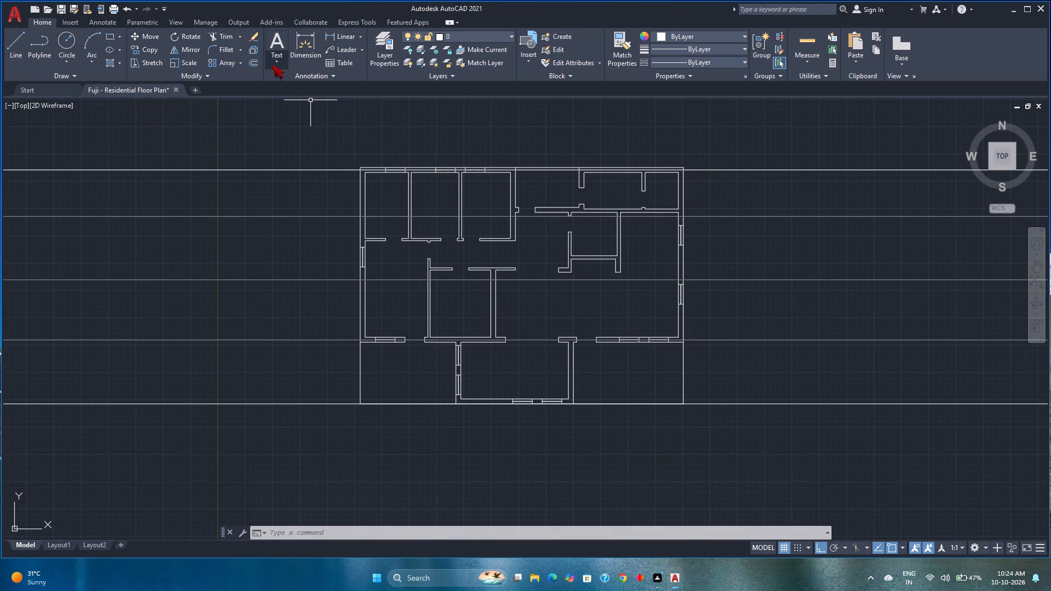
click(257, 65)
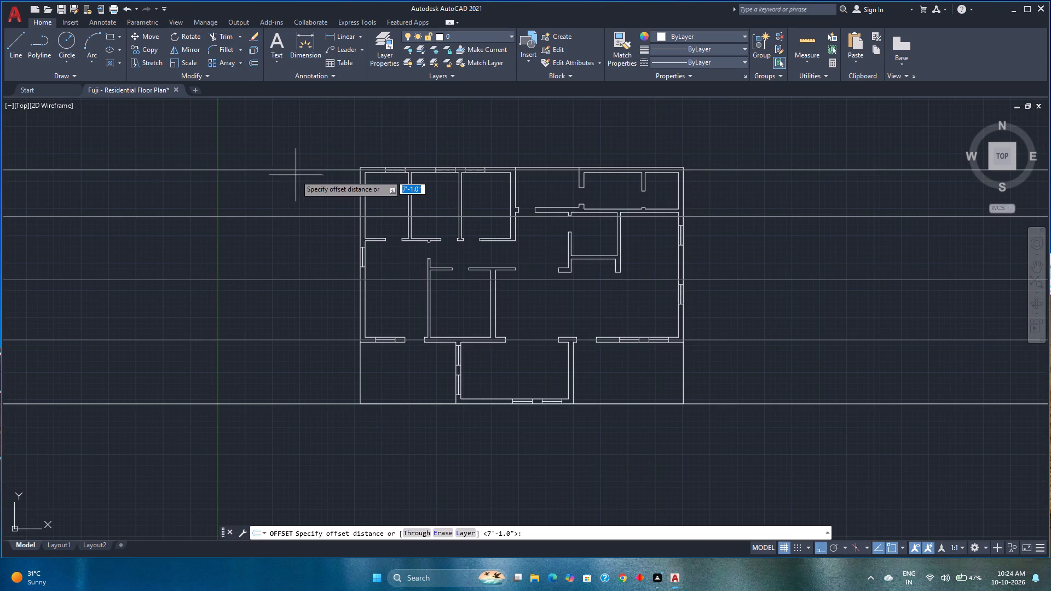
text(11'1")
key(Return)
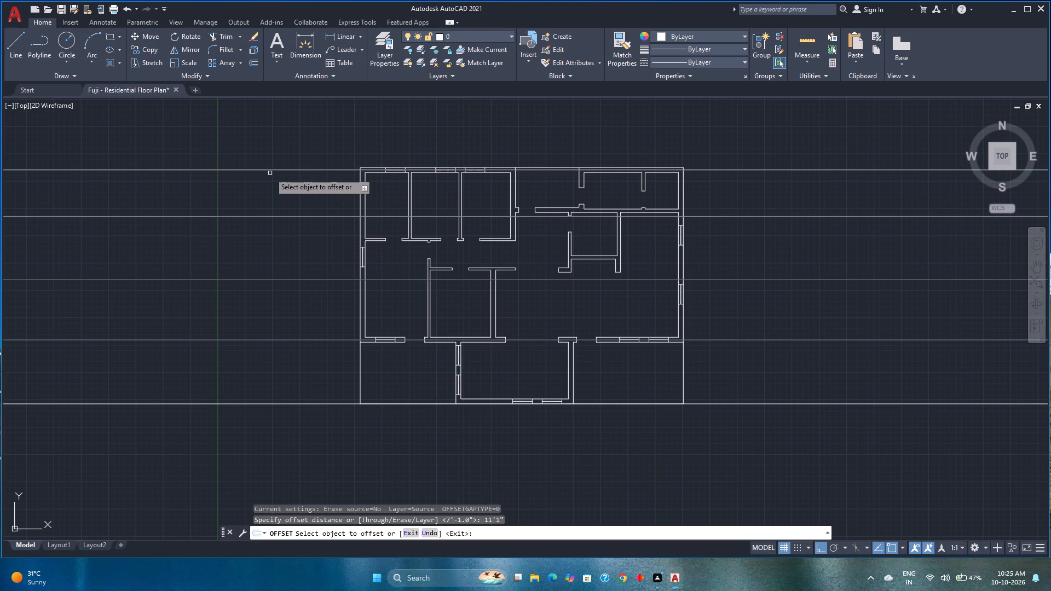
click(276, 170)
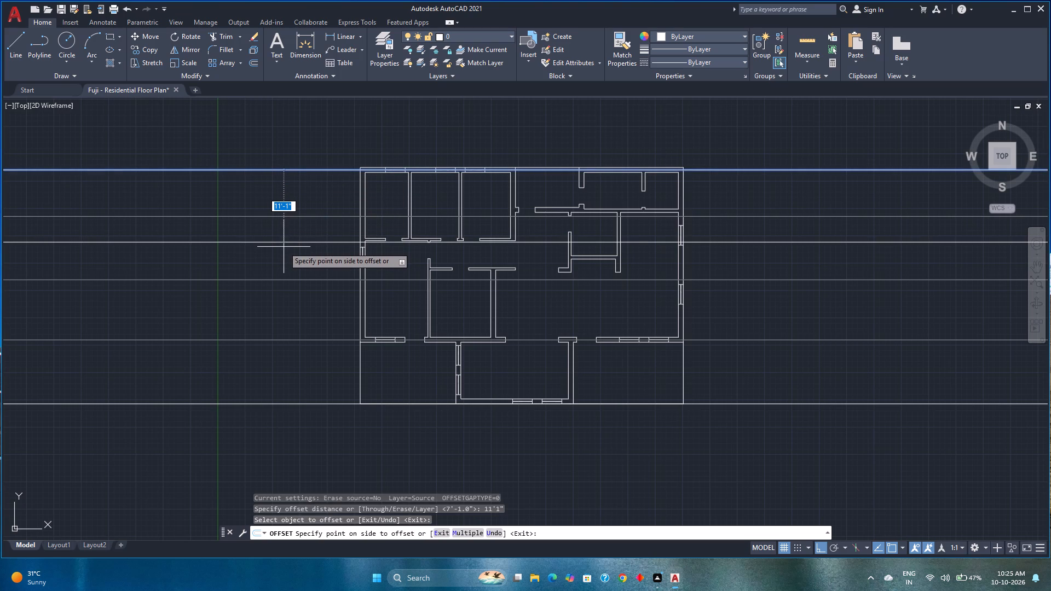
click(284, 247)
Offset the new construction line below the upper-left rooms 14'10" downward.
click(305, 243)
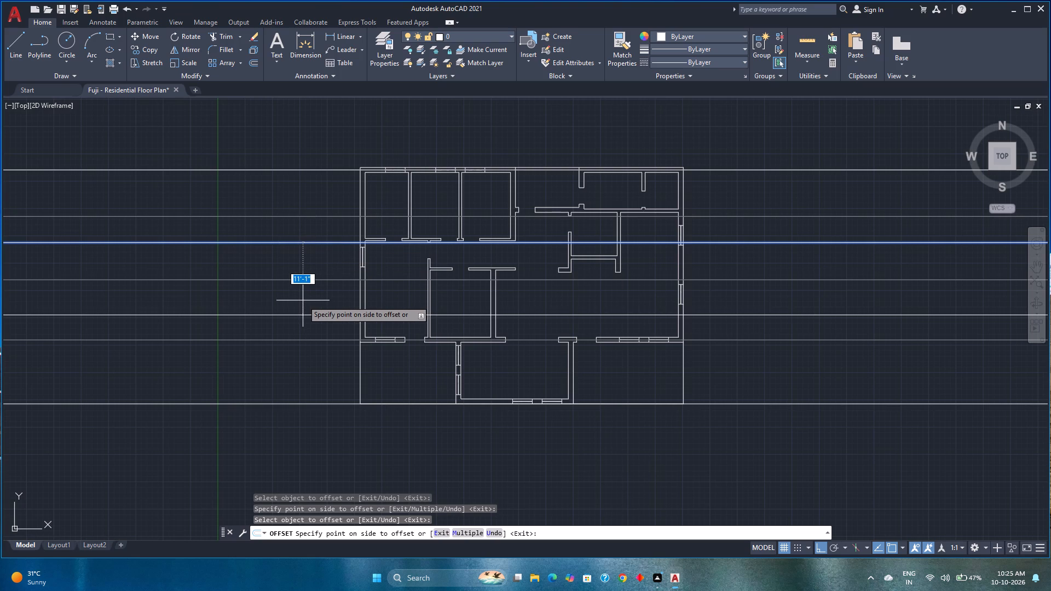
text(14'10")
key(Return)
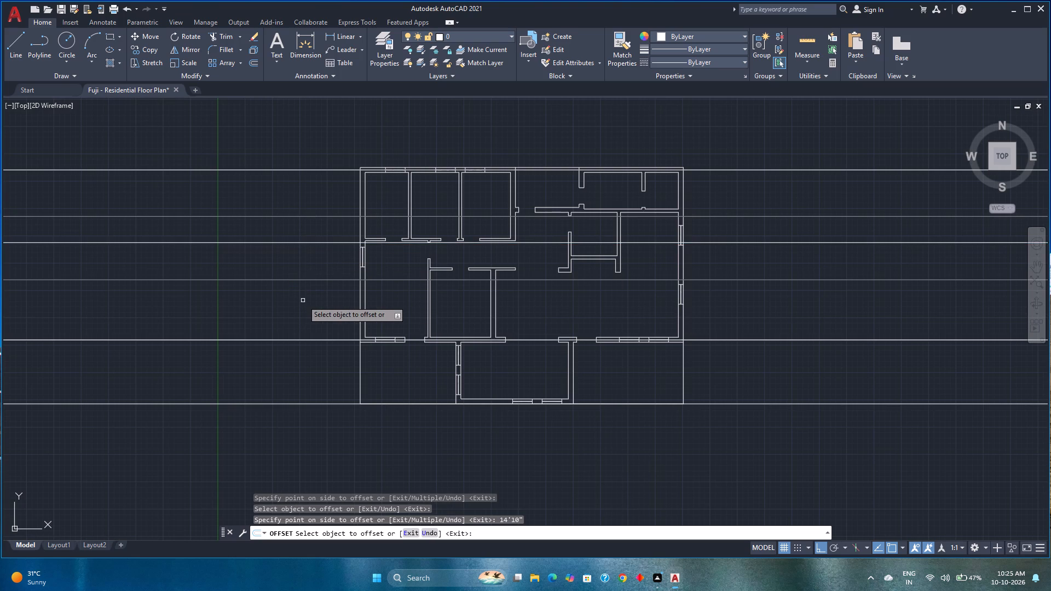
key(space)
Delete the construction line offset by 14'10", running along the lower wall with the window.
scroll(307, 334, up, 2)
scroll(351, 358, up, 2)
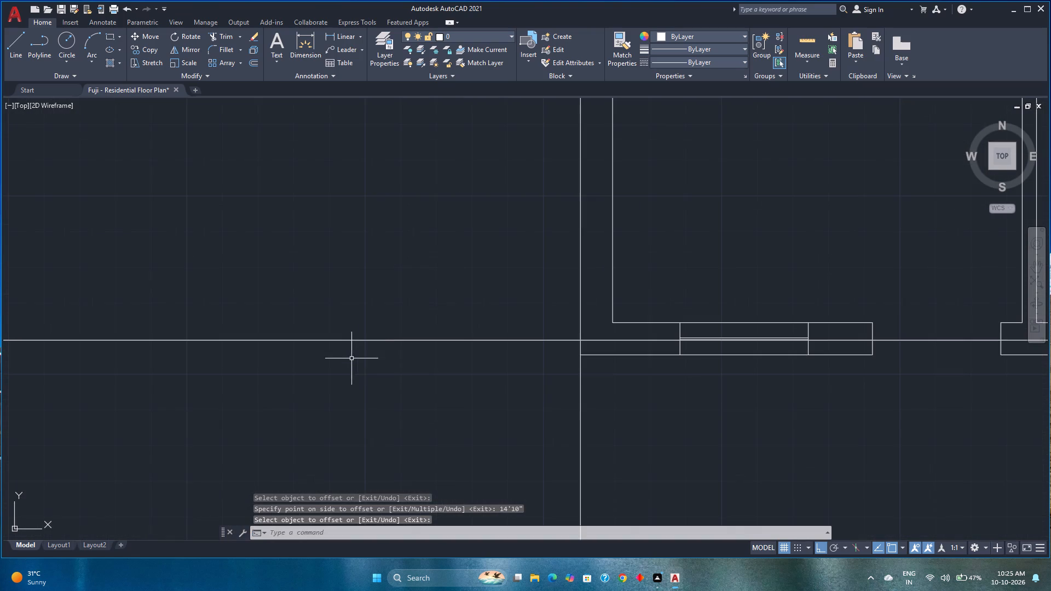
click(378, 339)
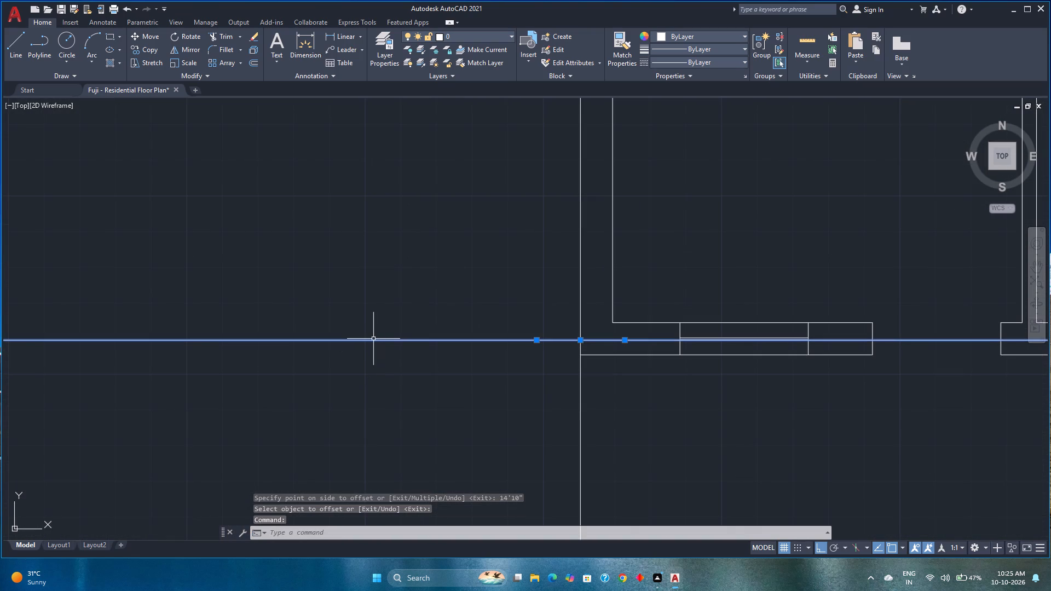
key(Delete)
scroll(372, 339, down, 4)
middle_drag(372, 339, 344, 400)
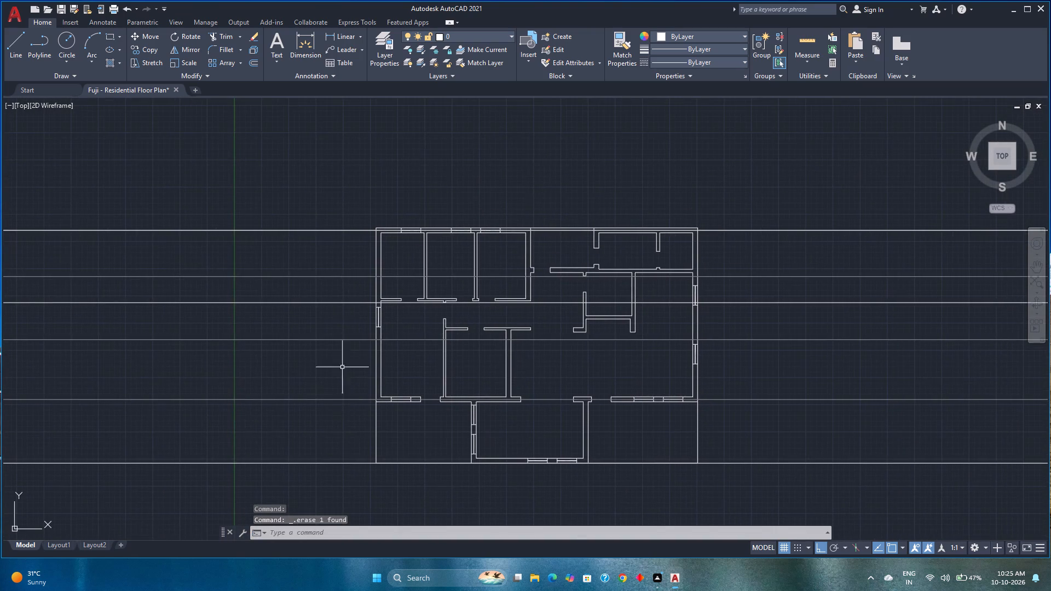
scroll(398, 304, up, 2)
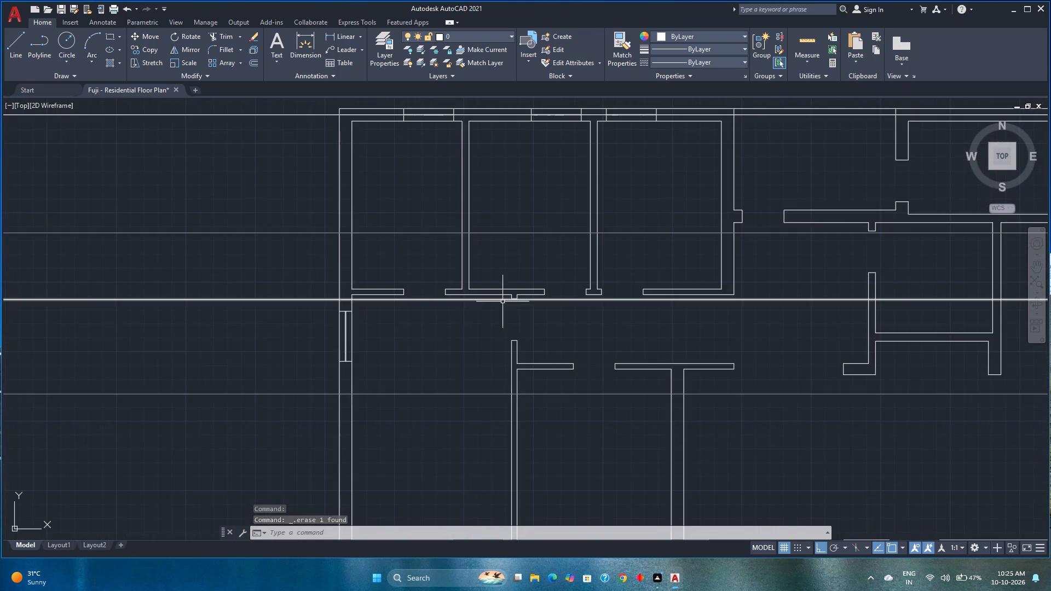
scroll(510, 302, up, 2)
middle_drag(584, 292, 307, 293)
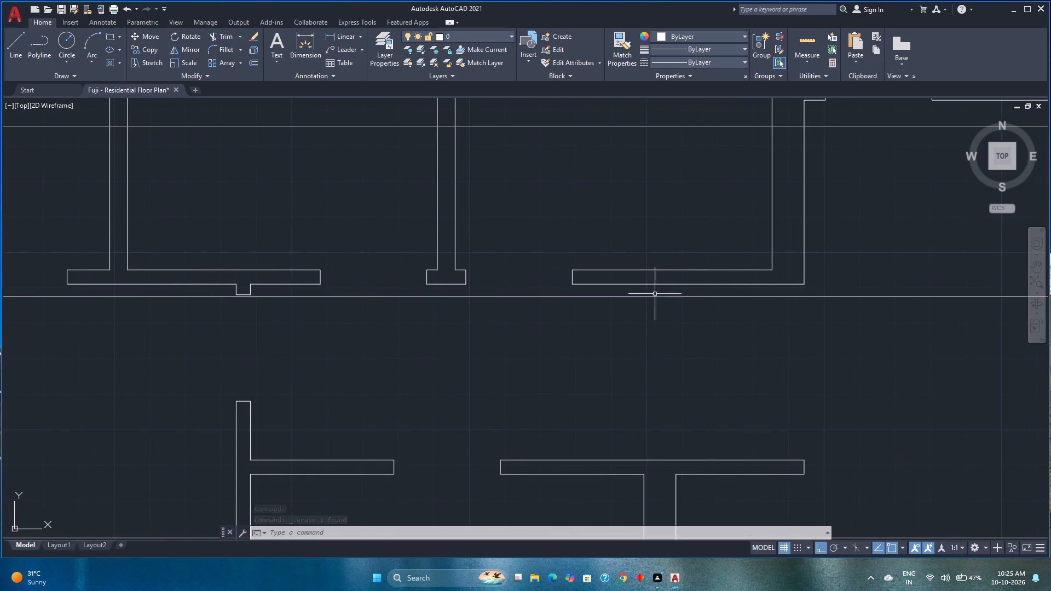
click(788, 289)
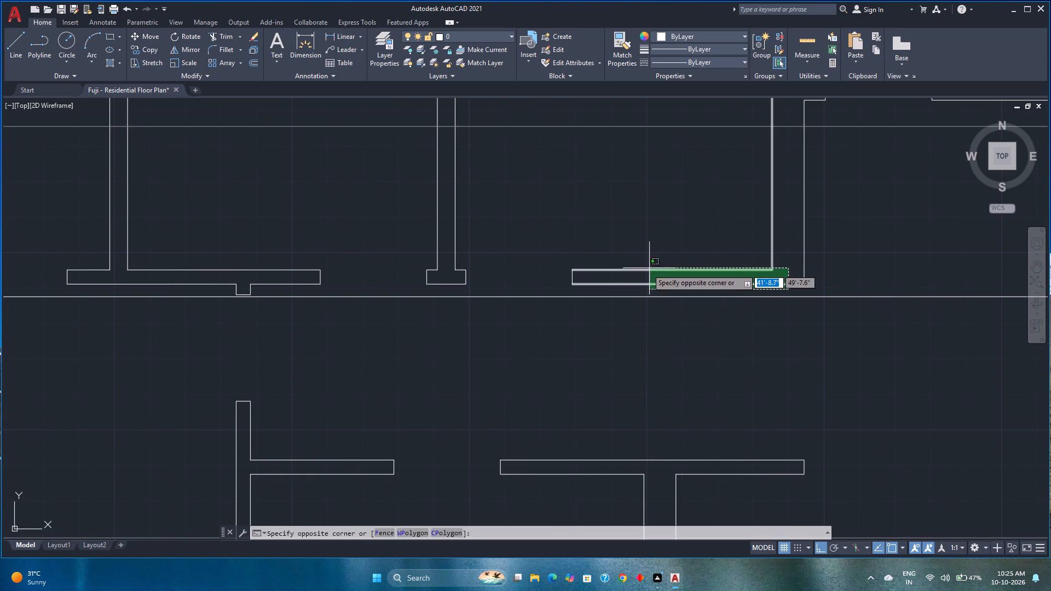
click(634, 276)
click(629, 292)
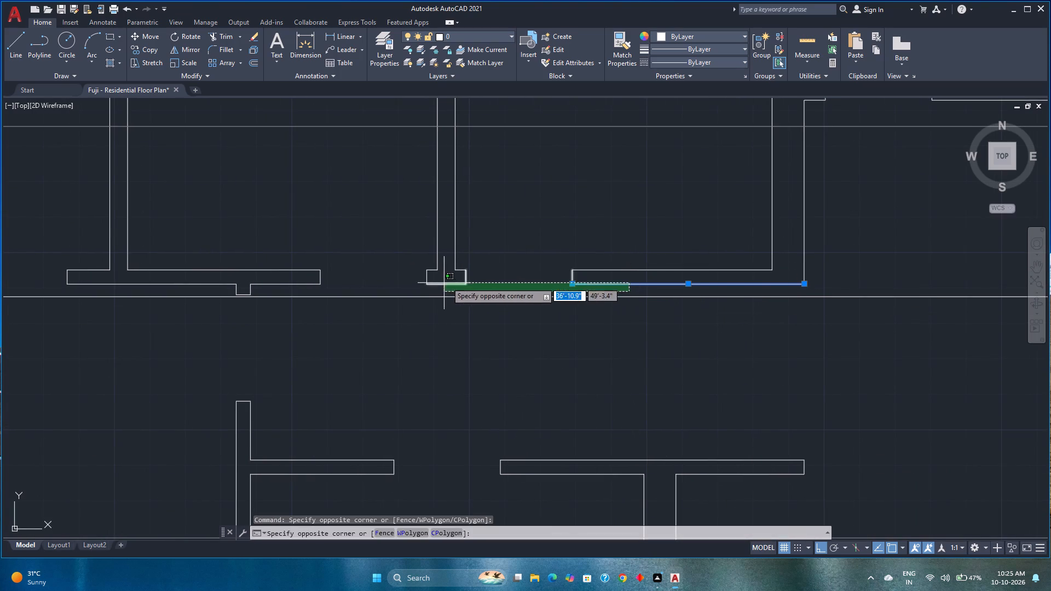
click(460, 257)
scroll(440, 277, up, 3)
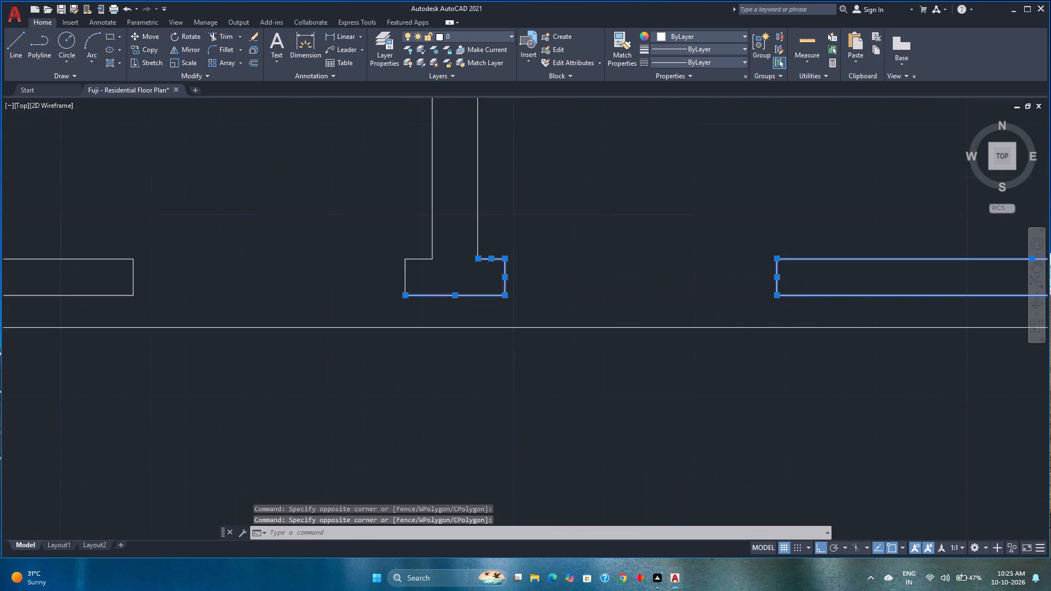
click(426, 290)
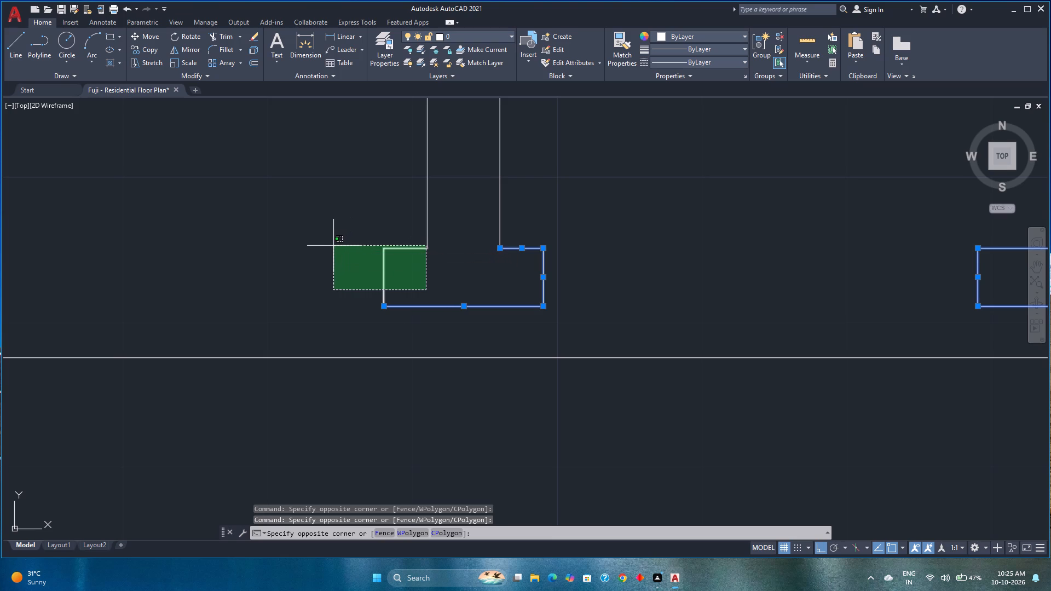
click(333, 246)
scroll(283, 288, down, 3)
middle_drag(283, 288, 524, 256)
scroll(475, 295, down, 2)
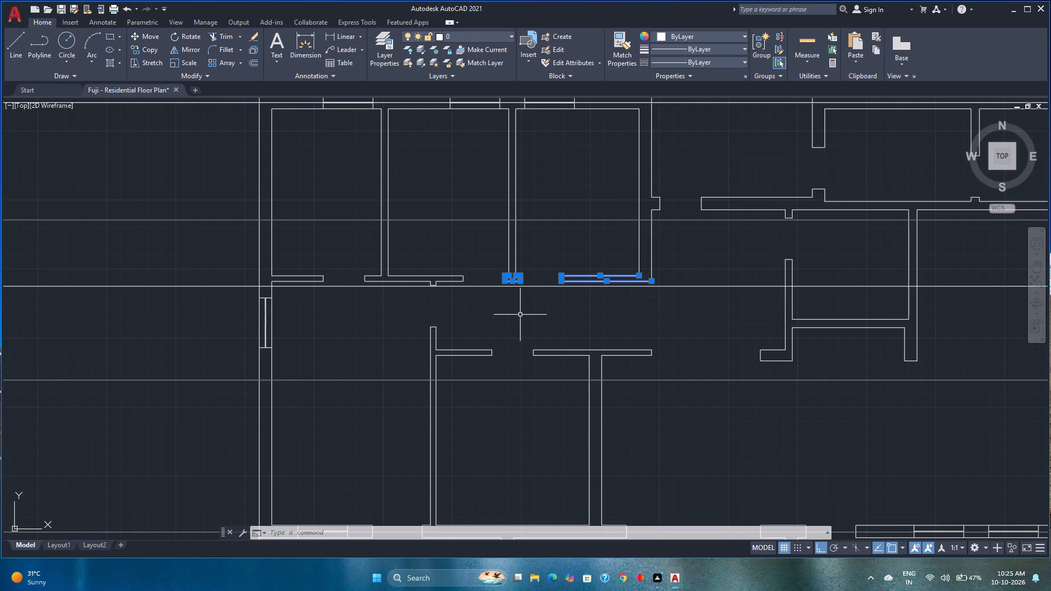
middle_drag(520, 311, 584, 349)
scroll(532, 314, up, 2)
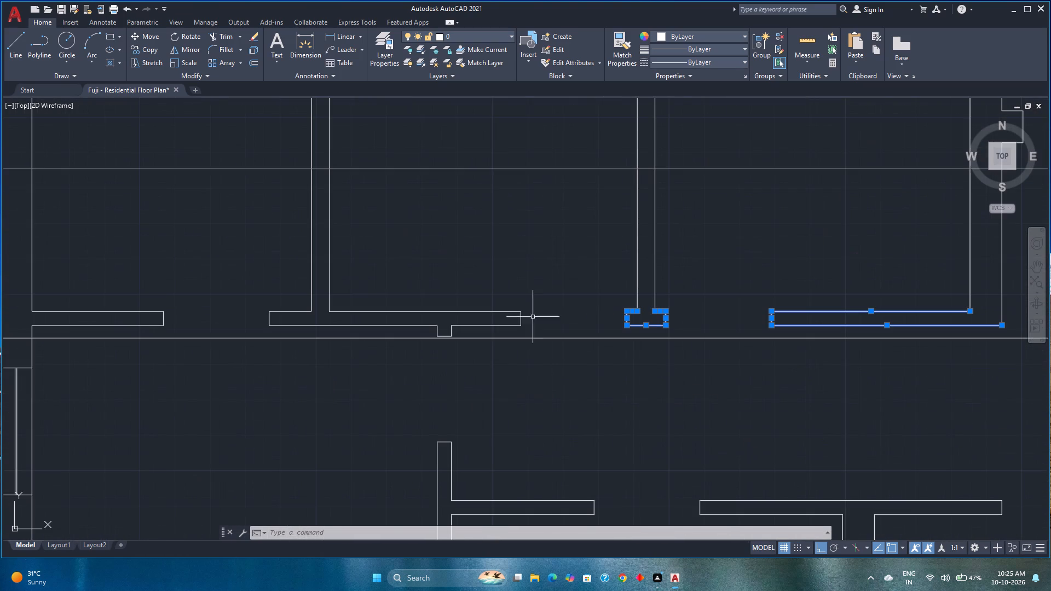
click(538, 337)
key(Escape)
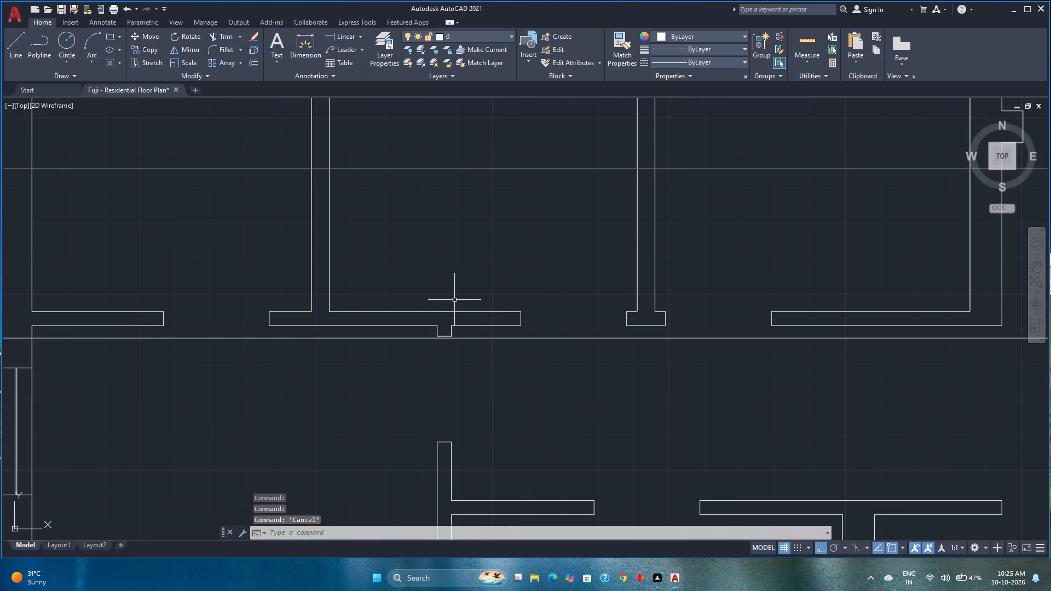
Move the lower walls of the three upper-left rooms and the window on the left outer wall down, centring the walls on the construction line.
click(904, 331)
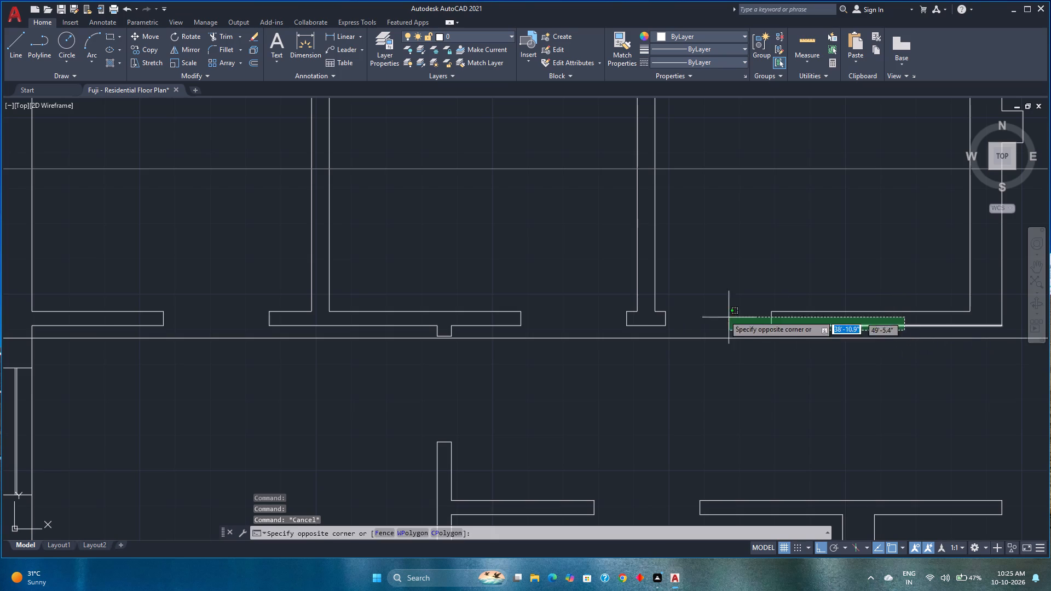
click(659, 305)
click(635, 332)
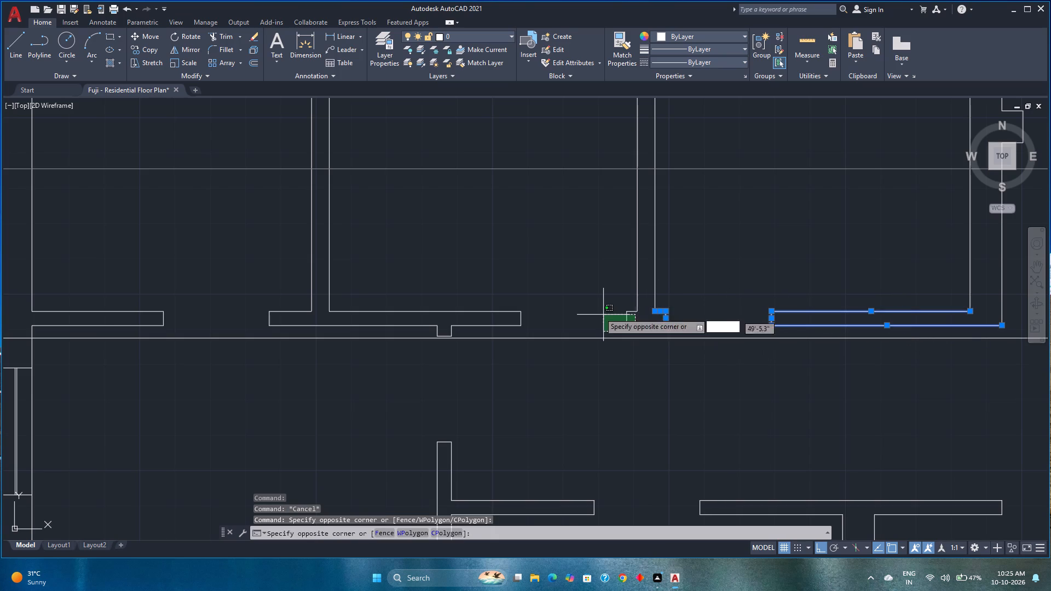
click(364, 296)
scroll(450, 339, up, 4)
click(441, 334)
click(405, 306)
scroll(405, 306, down, 3)
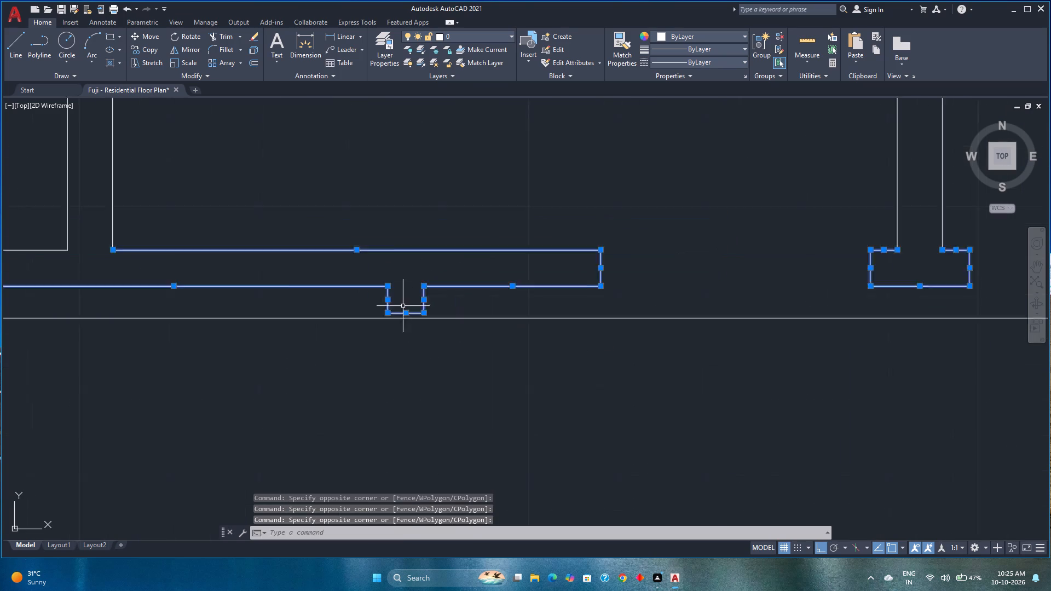
scroll(403, 306, down, 1)
middle_drag(367, 305, 682, 329)
click(571, 328)
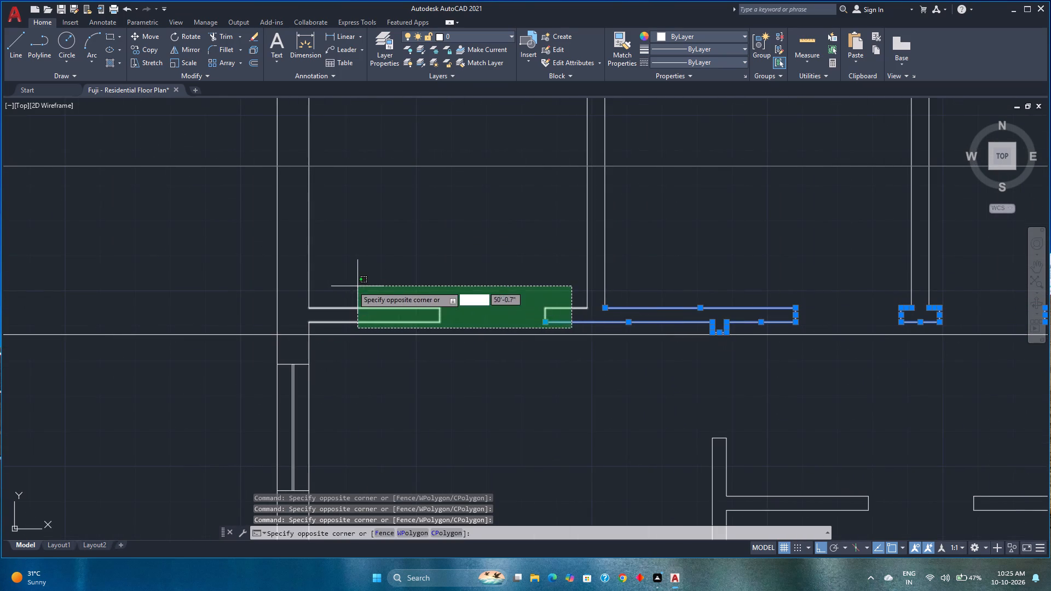
click(340, 285)
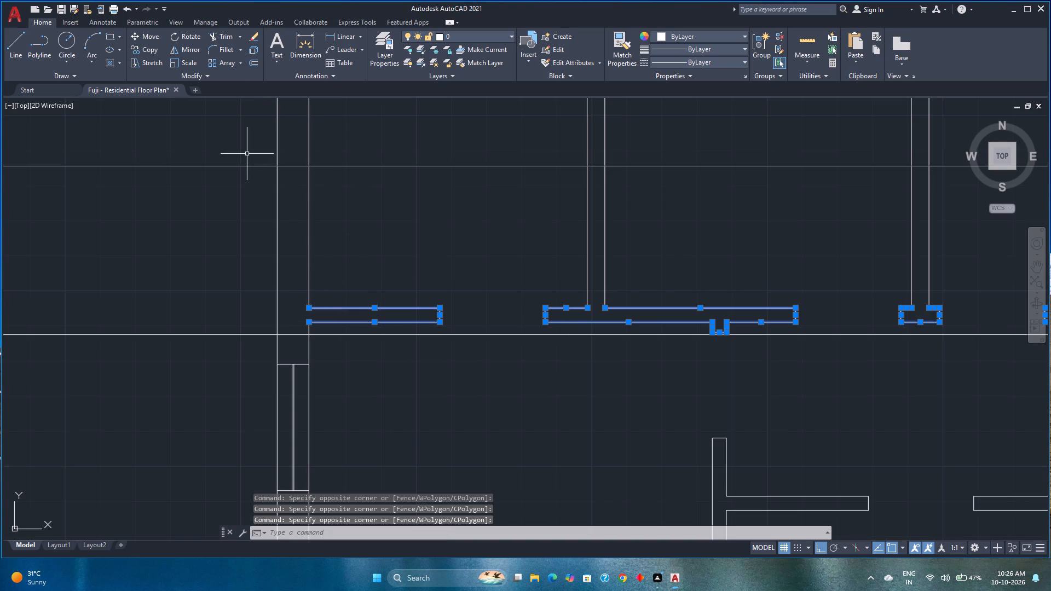
click(291, 364)
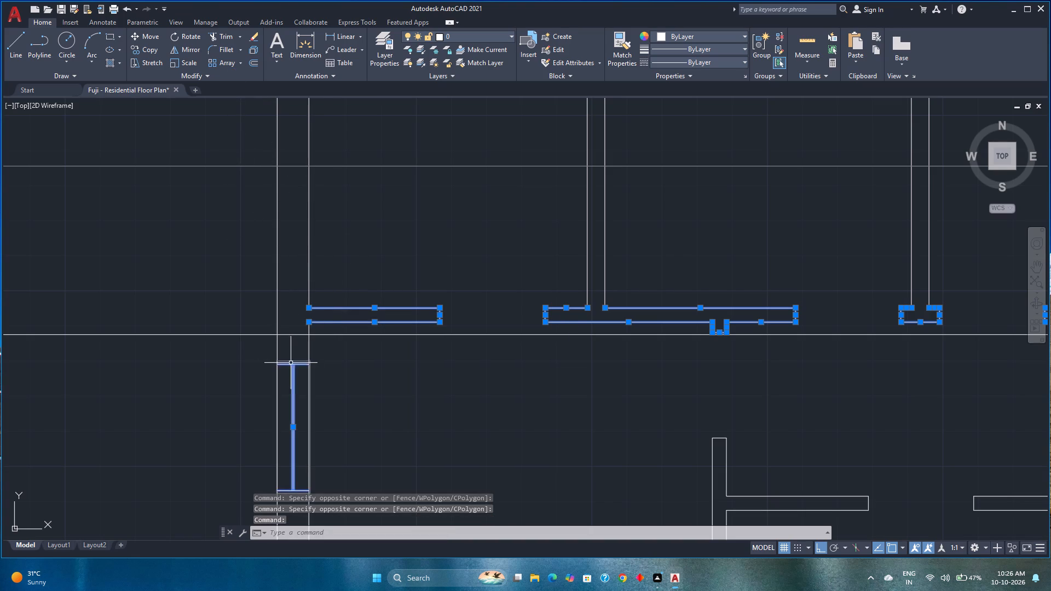
scroll(347, 346, down, 2)
middle_drag(348, 344, 345, 300)
middle_drag(487, 332, 371, 322)
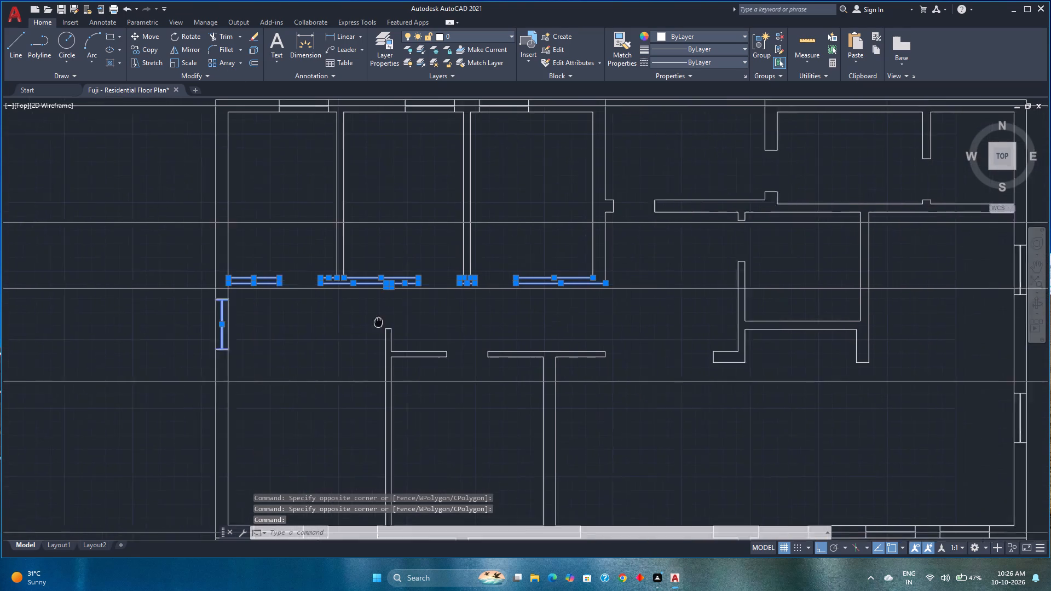
middle_drag(371, 322, 360, 337)
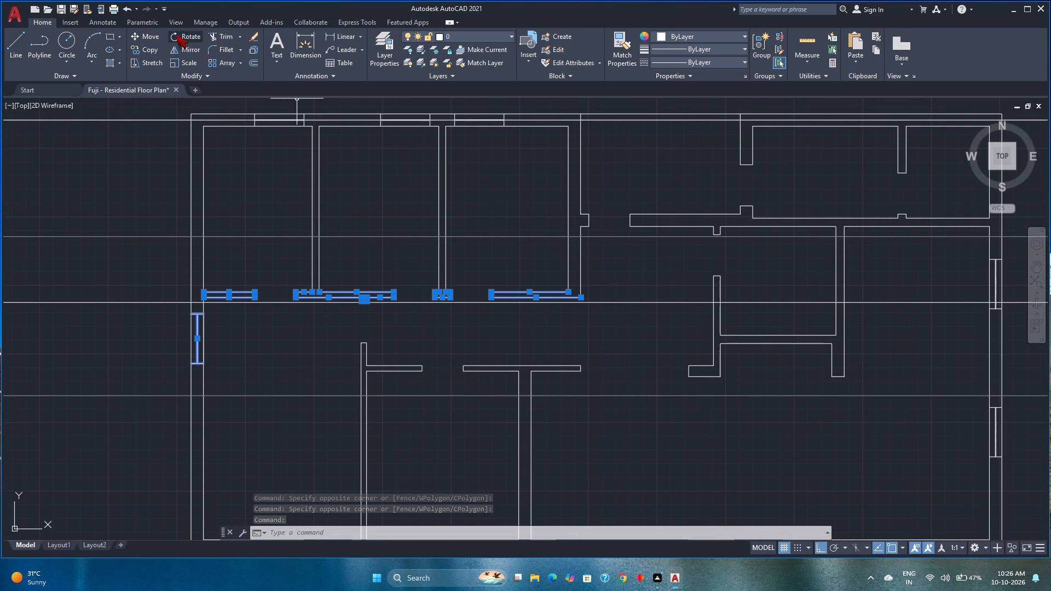
click(158, 34)
scroll(241, 301, up, 3)
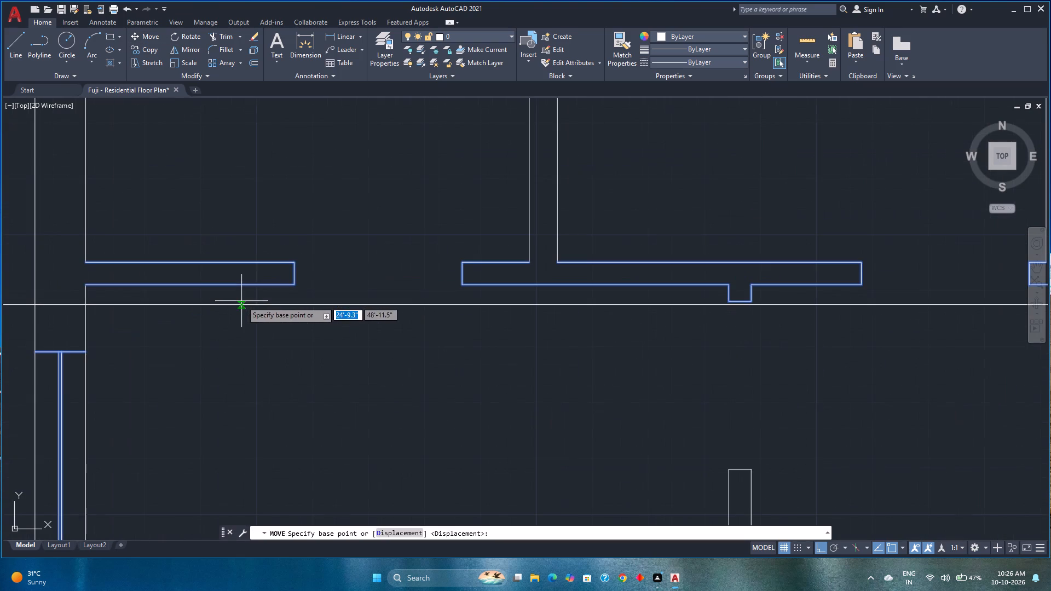
click(296, 273)
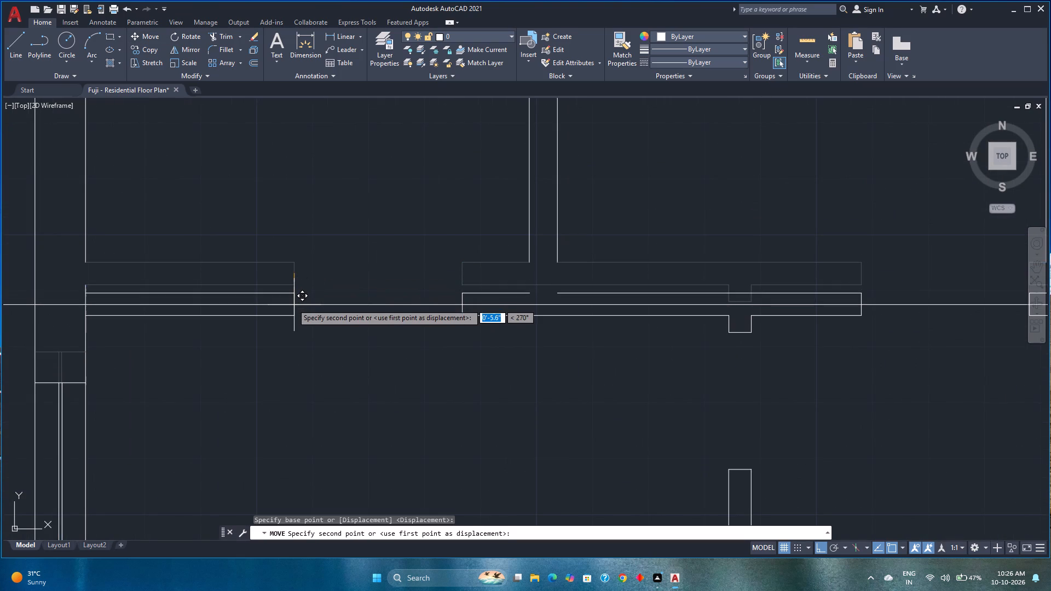
click(292, 304)
key(Escape)
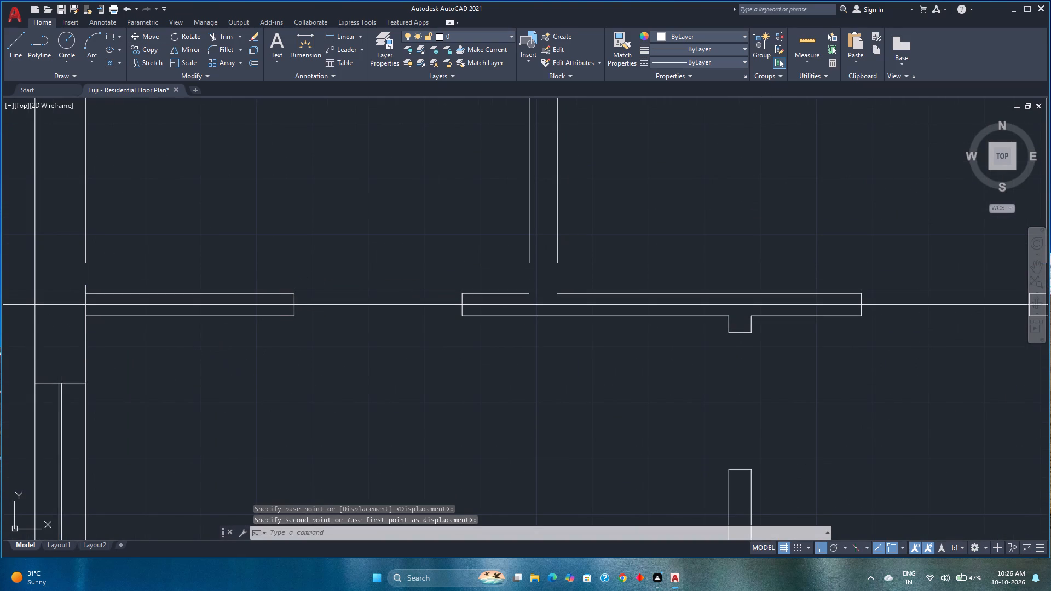
Delete the construction line running through the moved lower walls of the upper-left rooms.
click(328, 303)
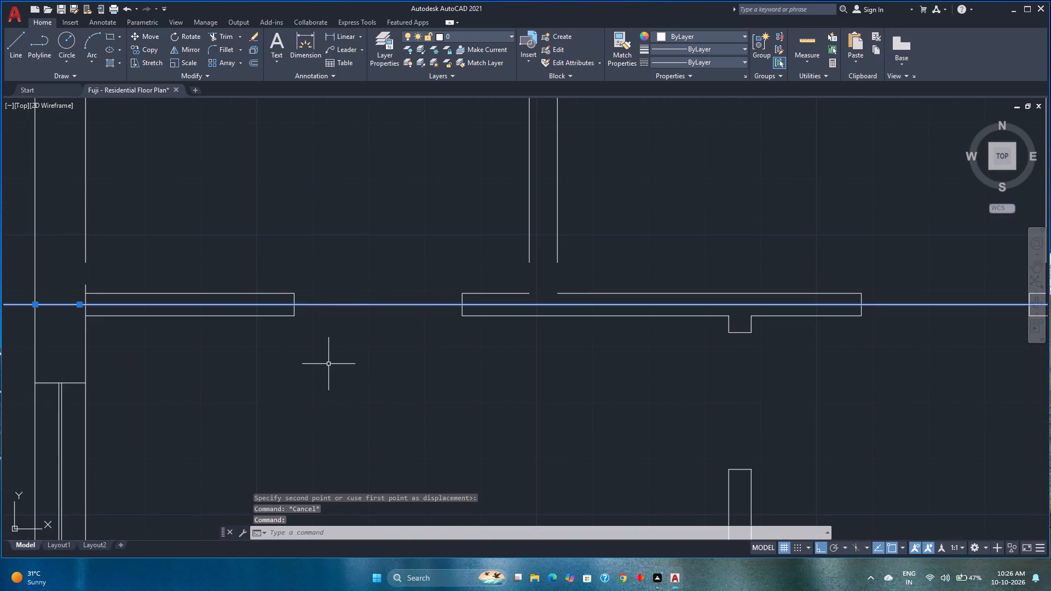
key(Delete)
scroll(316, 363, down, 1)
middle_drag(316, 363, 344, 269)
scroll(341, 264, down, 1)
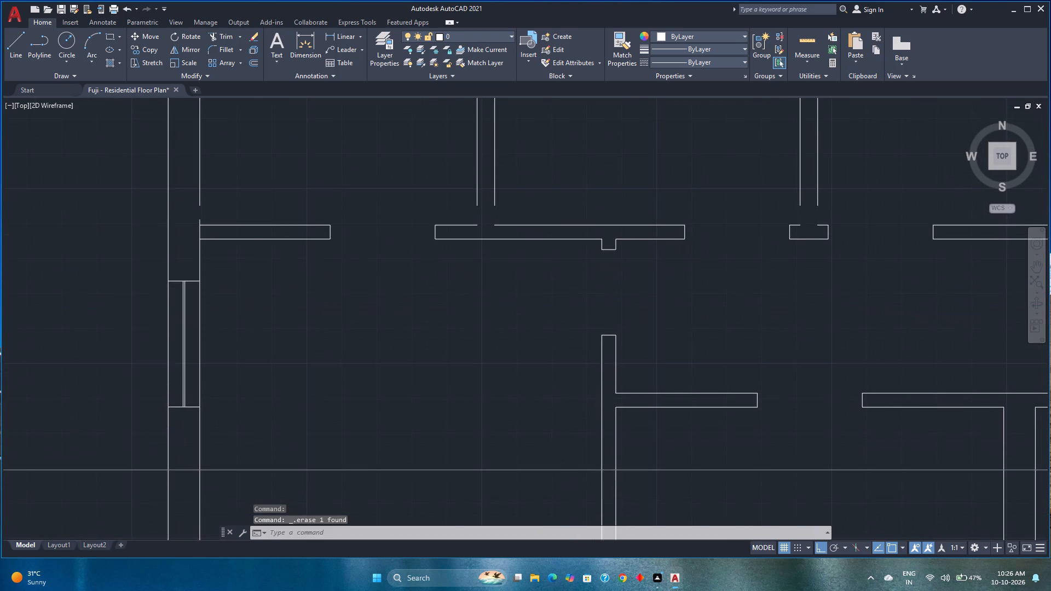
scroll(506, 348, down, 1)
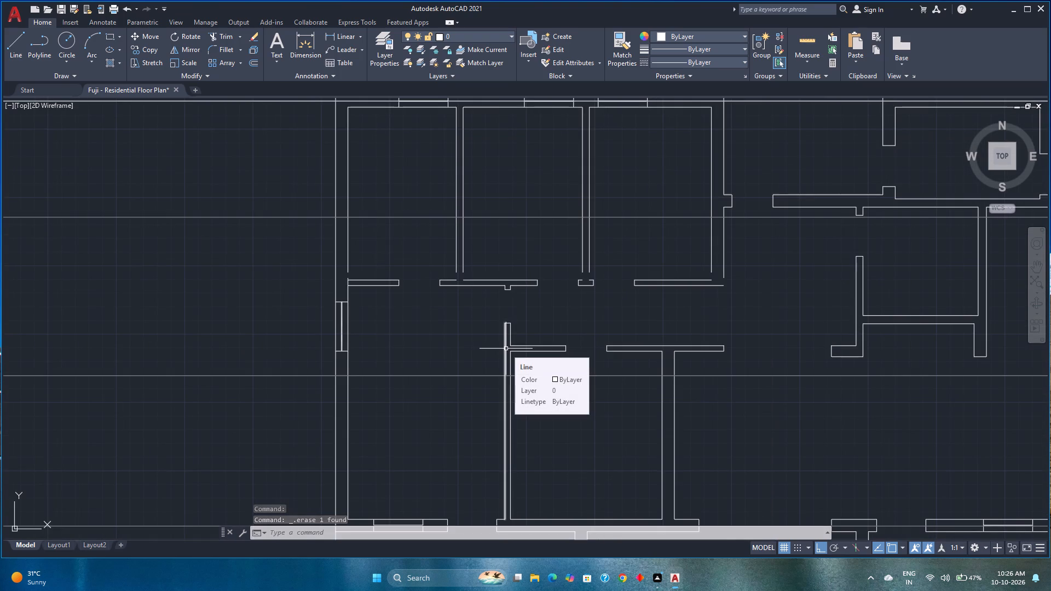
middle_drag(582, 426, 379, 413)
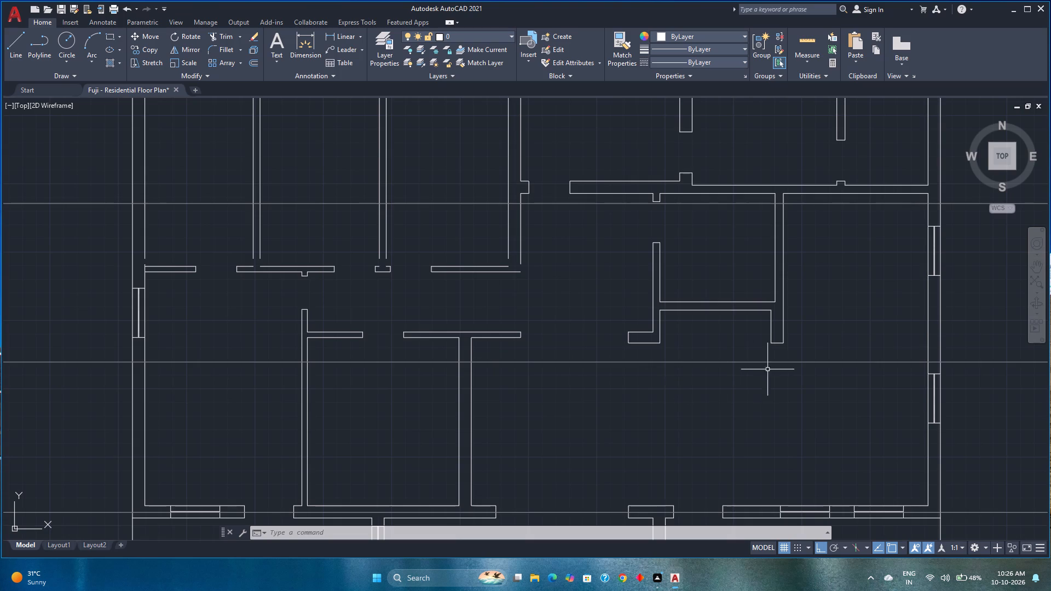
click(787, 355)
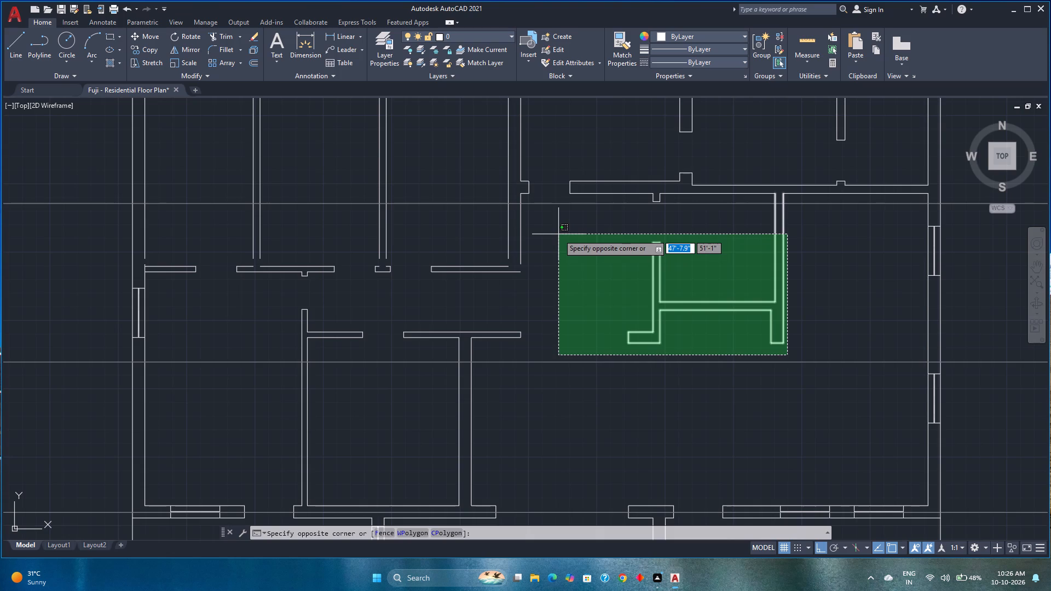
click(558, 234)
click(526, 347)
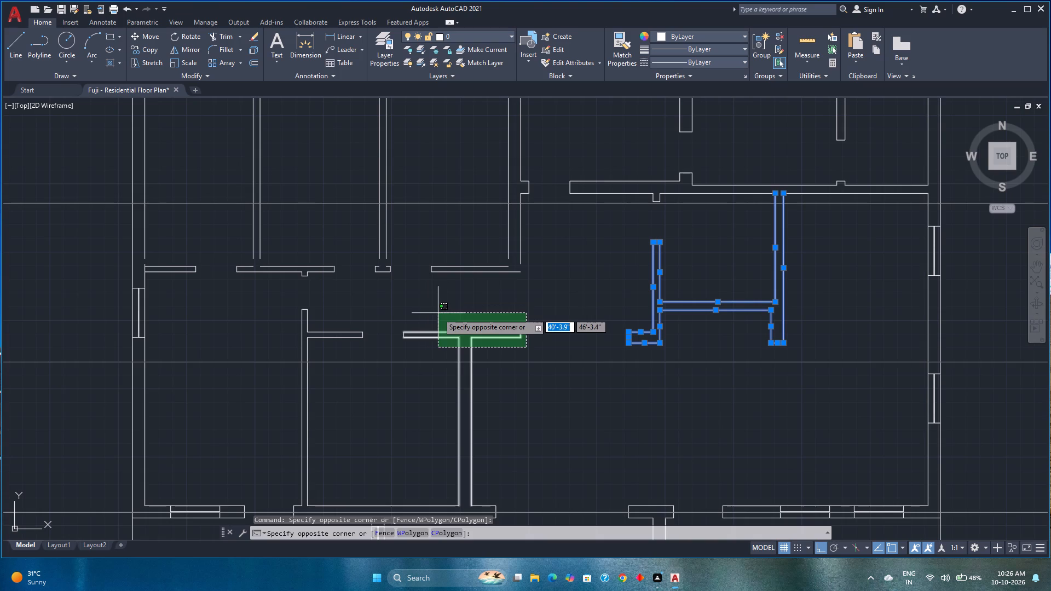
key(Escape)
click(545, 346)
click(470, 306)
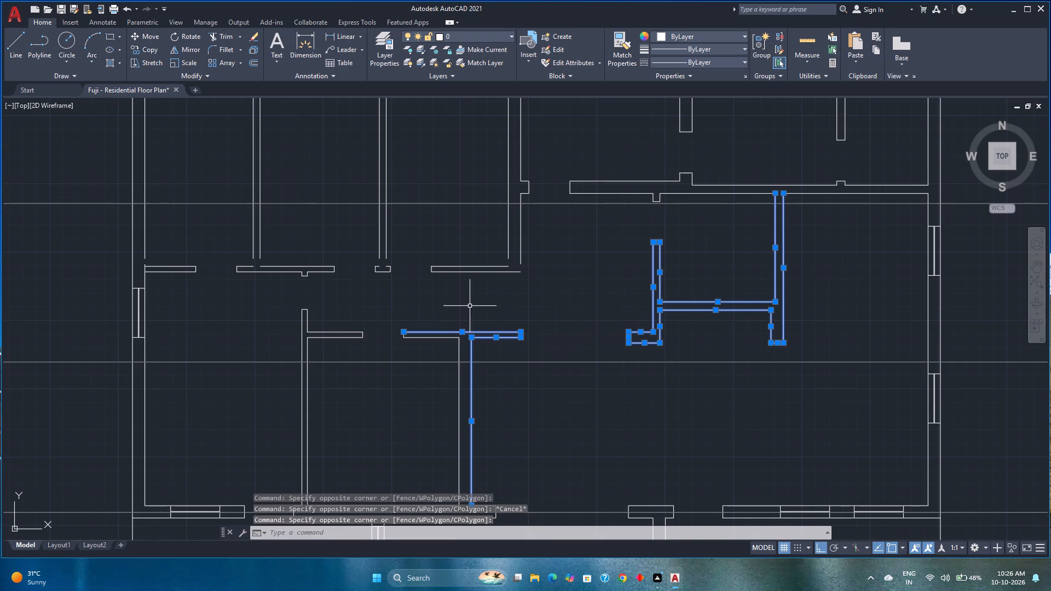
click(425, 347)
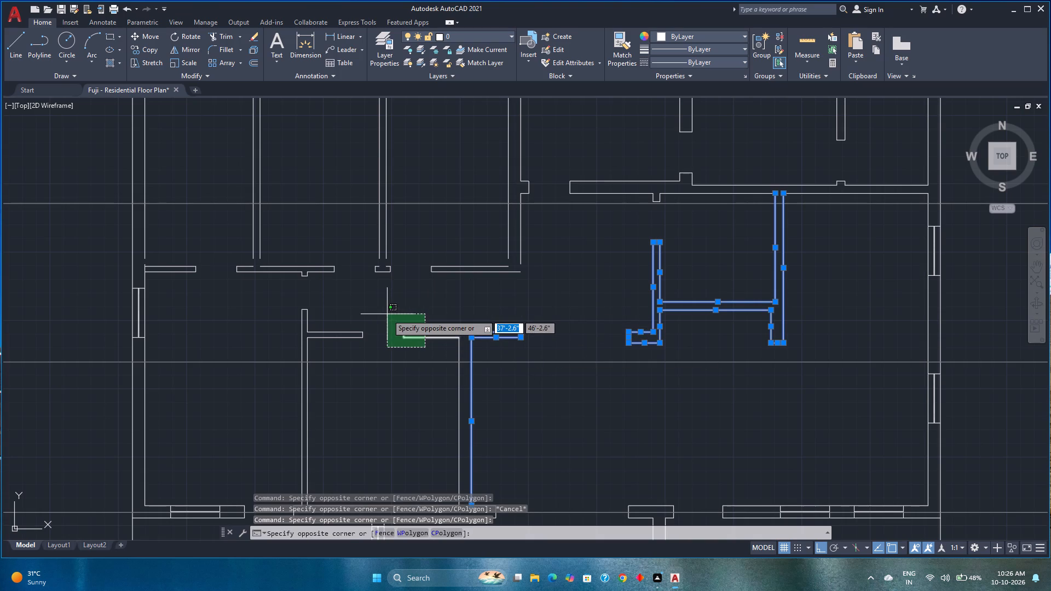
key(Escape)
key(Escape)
Move the corridor's lower walls and the partitions of the central-right room down until the partitions' bottom edge meets the construction line.
click(509, 346)
click(486, 326)
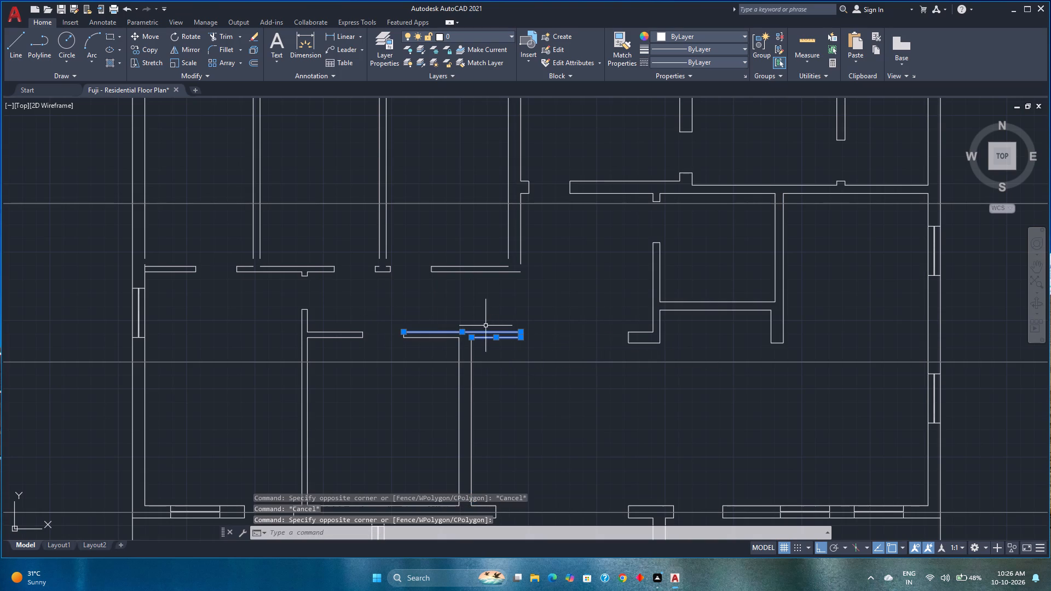
click(437, 338)
click(357, 341)
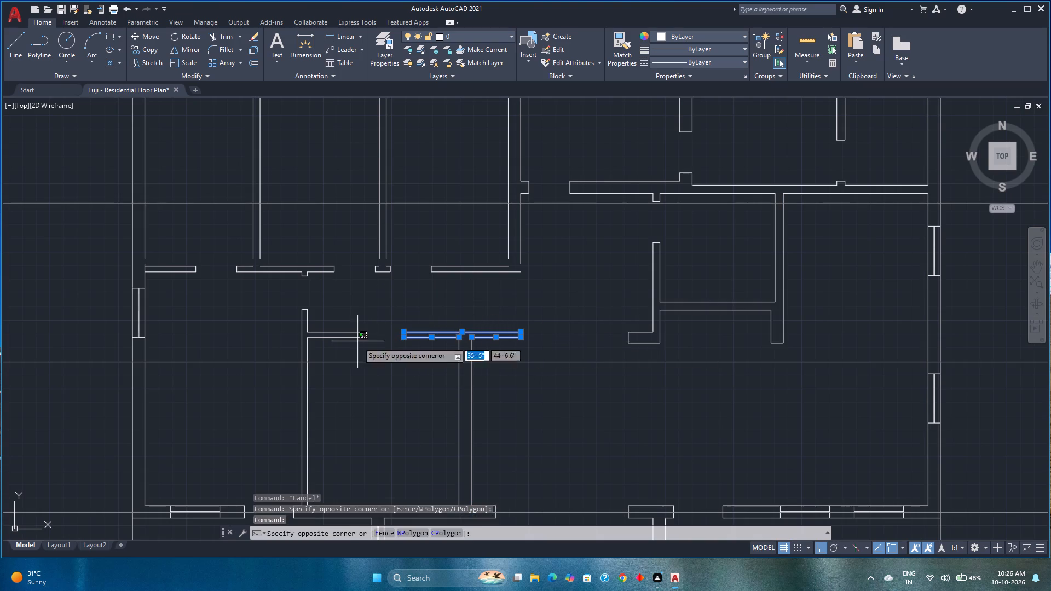
click(337, 320)
scroll(363, 343, up, 3)
click(389, 344)
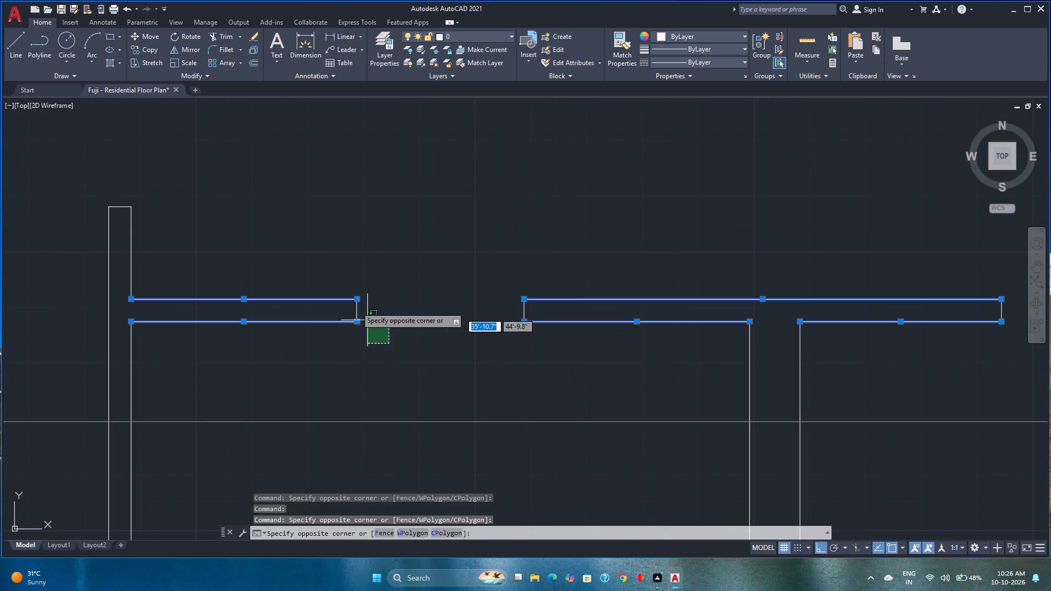
click(336, 279)
click(561, 376)
click(482, 281)
scroll(533, 347, down, 1)
middle_drag(530, 347, 507, 360)
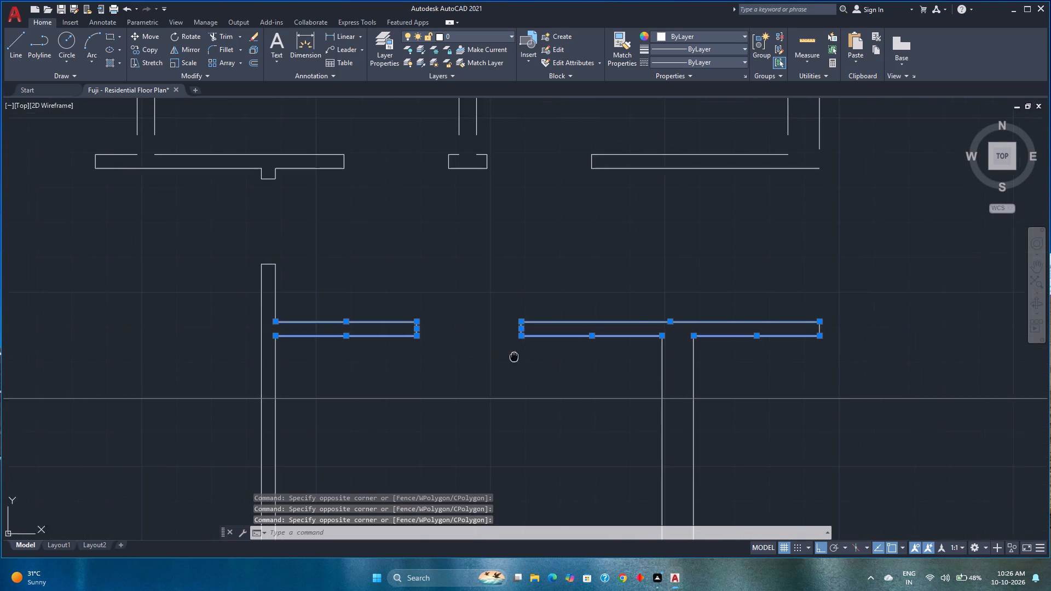
middle_drag(507, 360, 410, 370)
click(738, 369)
click(660, 291)
click(206, 312)
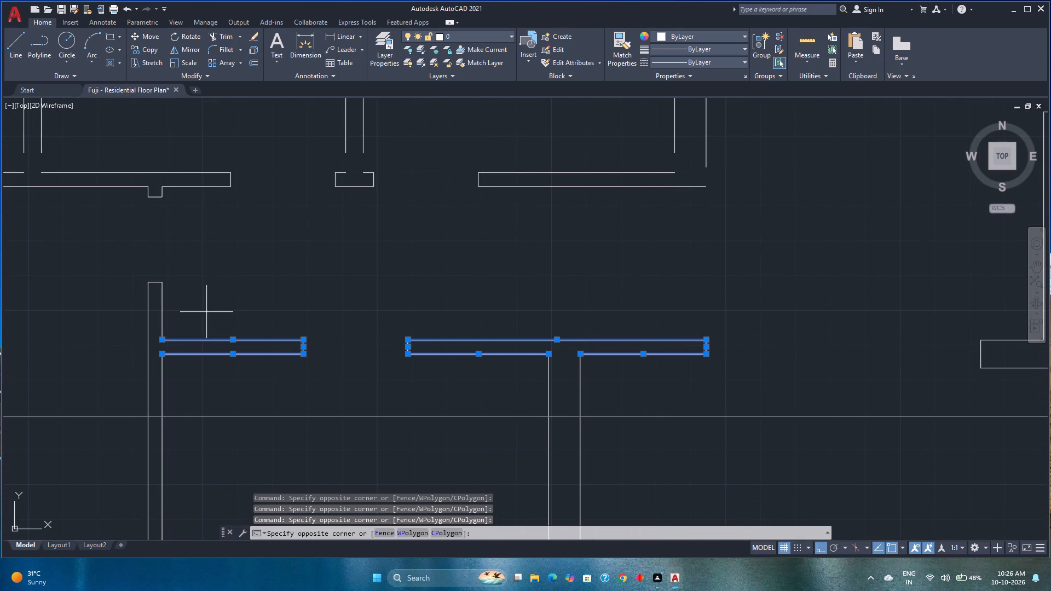
click(157, 274)
scroll(234, 334, down, 1)
middle_drag(234, 334, 595, 337)
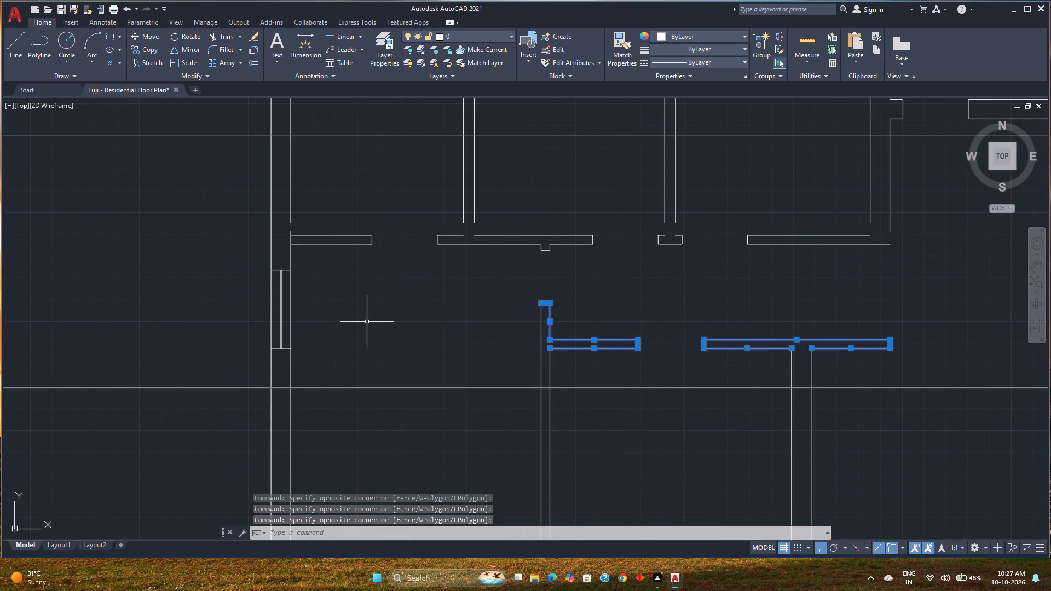
scroll(367, 322, down, 1)
middle_drag(527, 329, 238, 357)
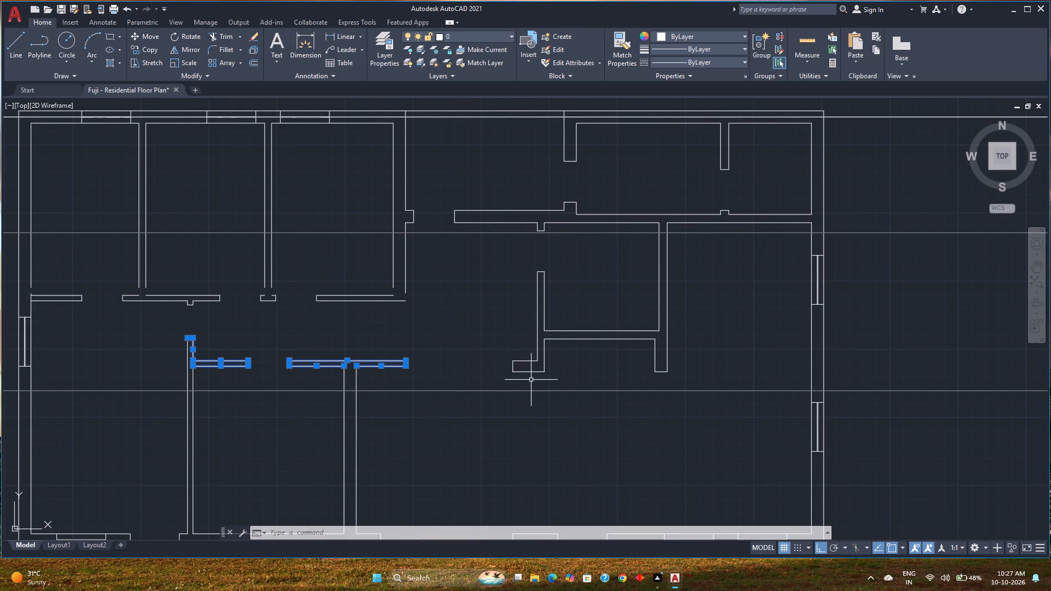
click(562, 381)
click(486, 267)
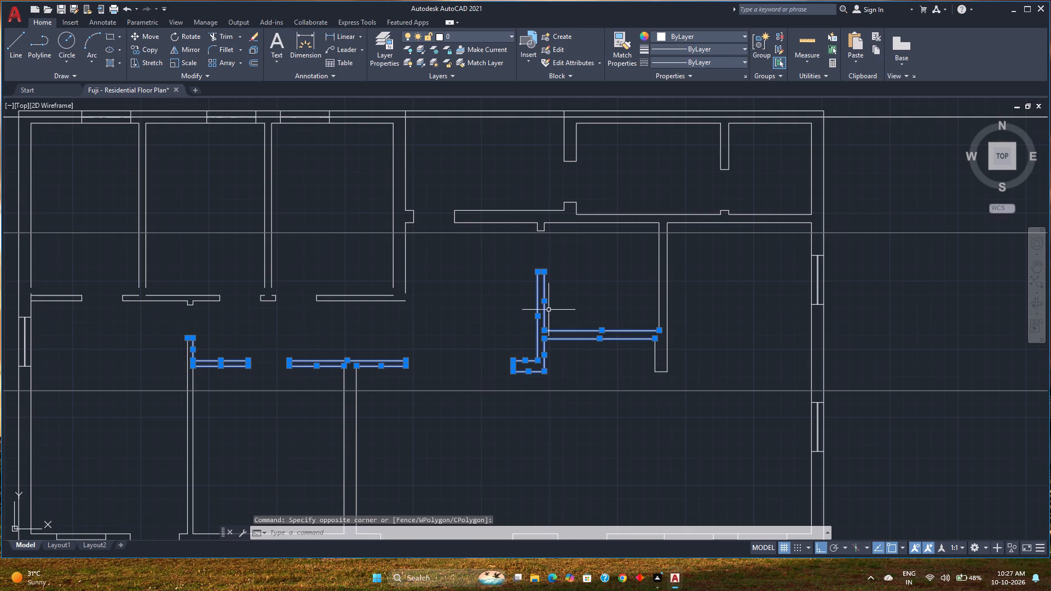
click(690, 376)
click(637, 327)
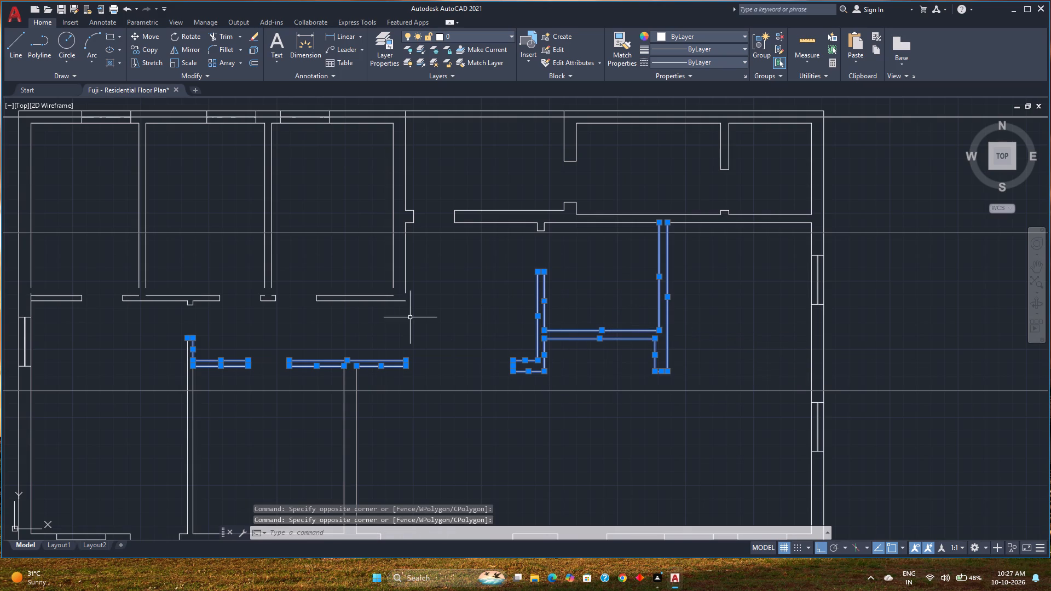
middle_drag(395, 322, 589, 294)
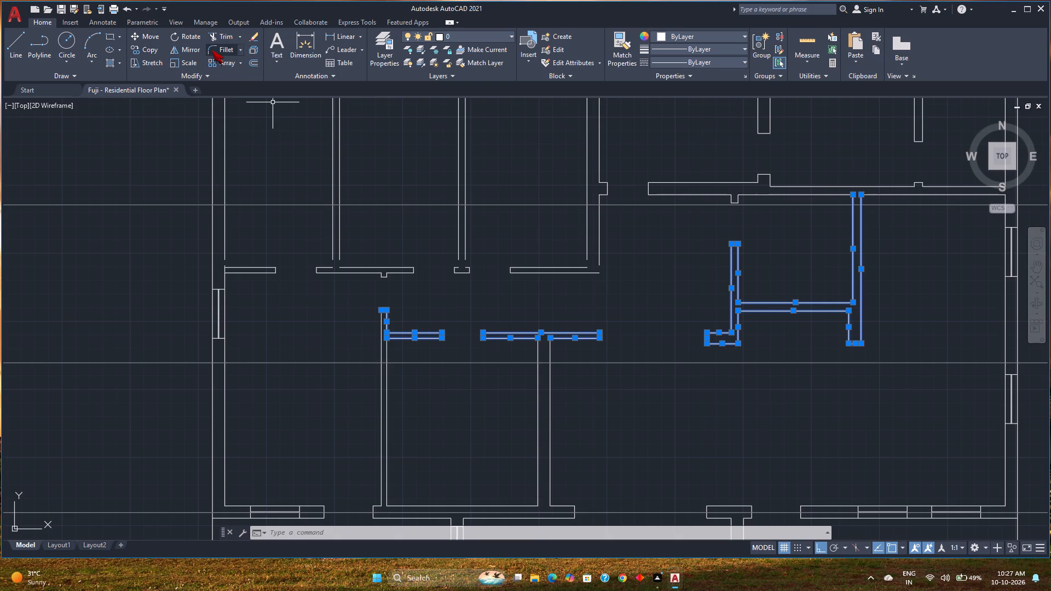
click(157, 34)
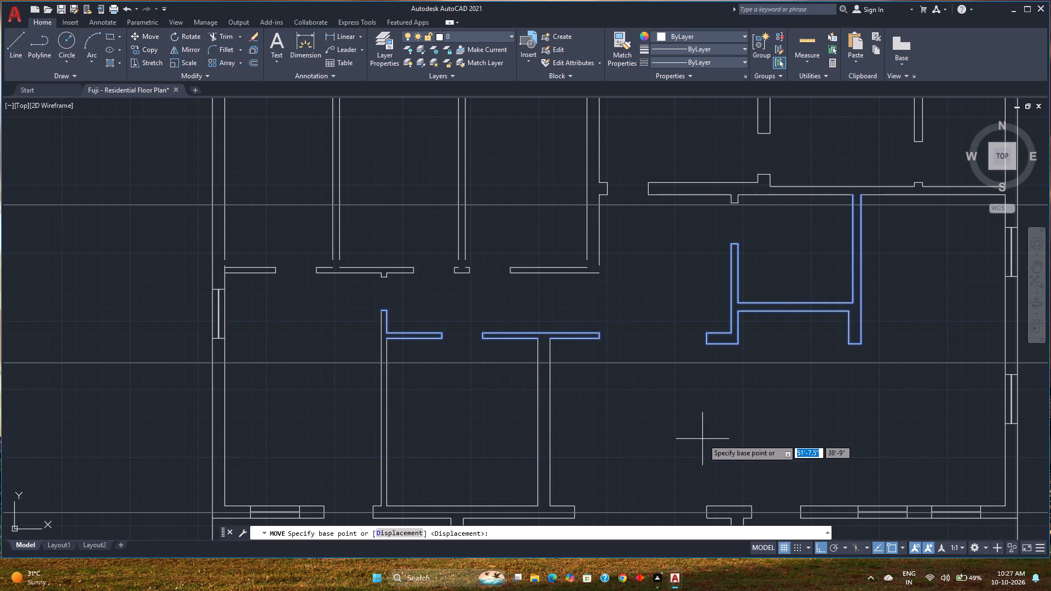
click(739, 341)
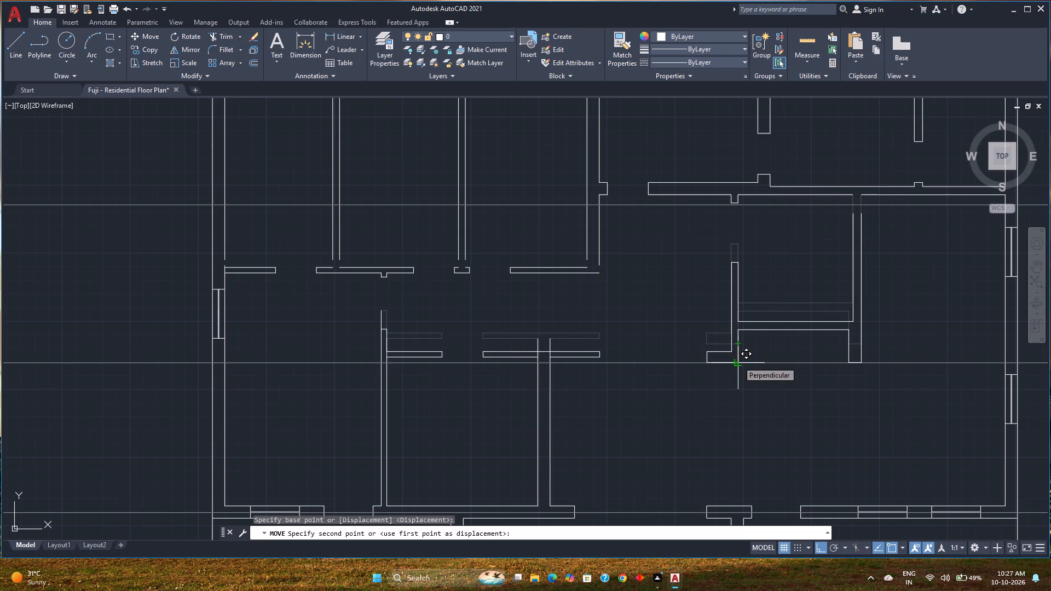
click(738, 361)
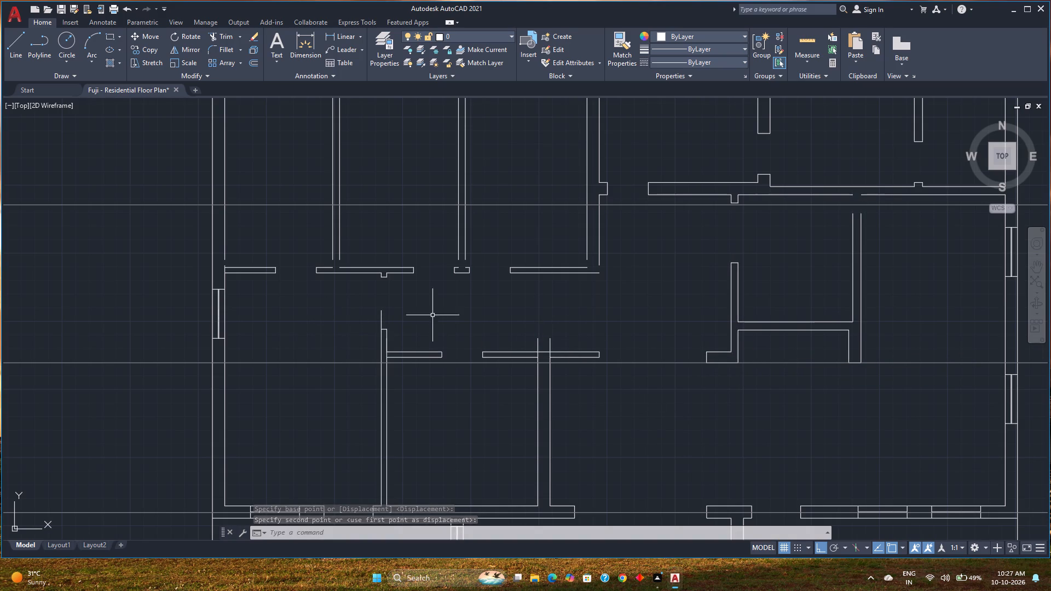
Select the long horizontal wall below the upper-right rooms, including its notches and the short wall stub across the door opening.
middle_drag(625, 304, 435, 379)
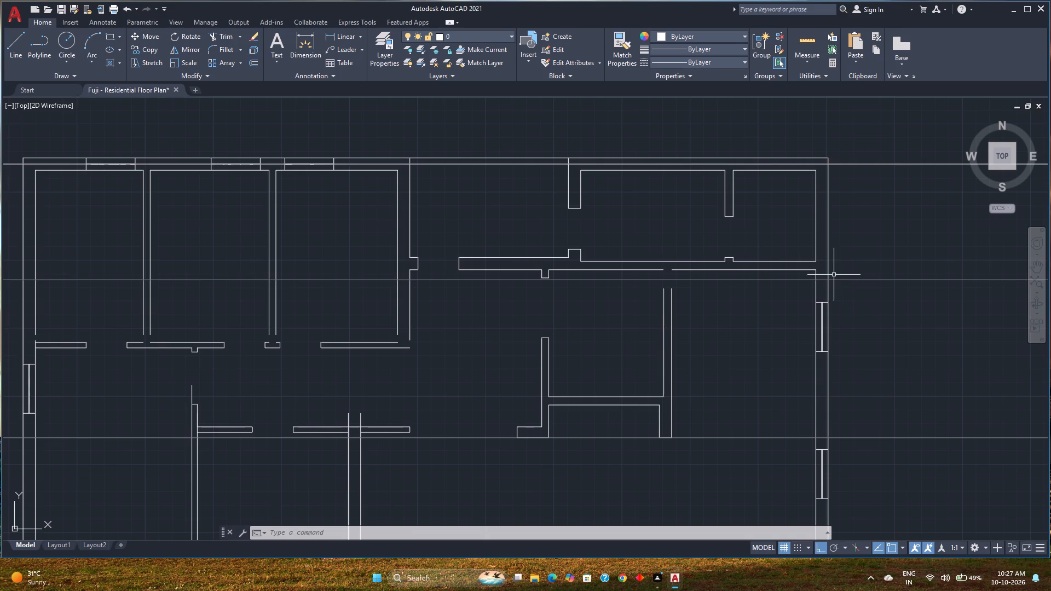
scroll(825, 276, up, 1)
click(792, 275)
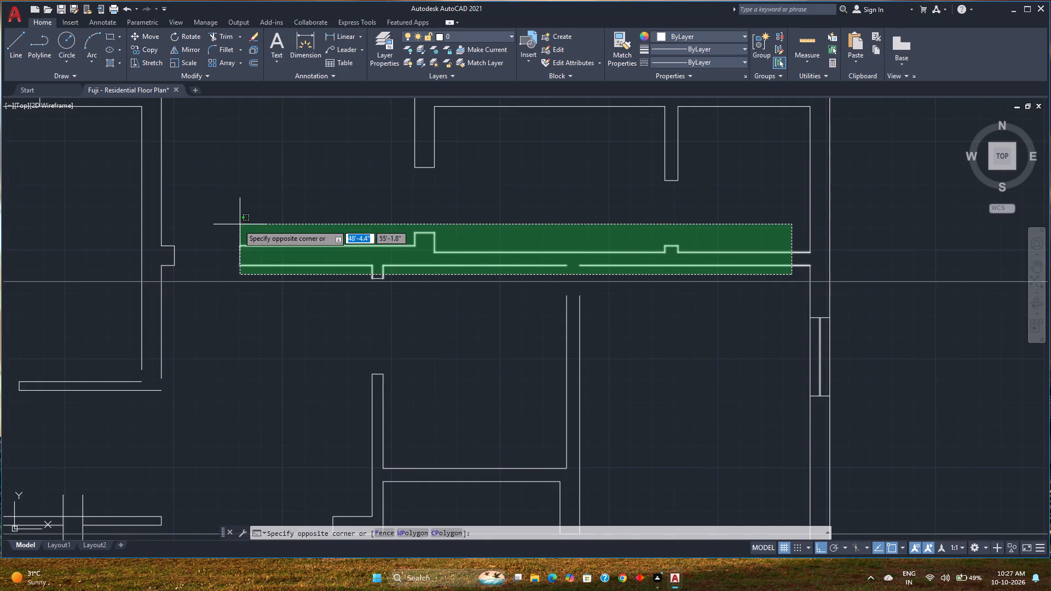
click(170, 217)
scroll(414, 272, up, 3)
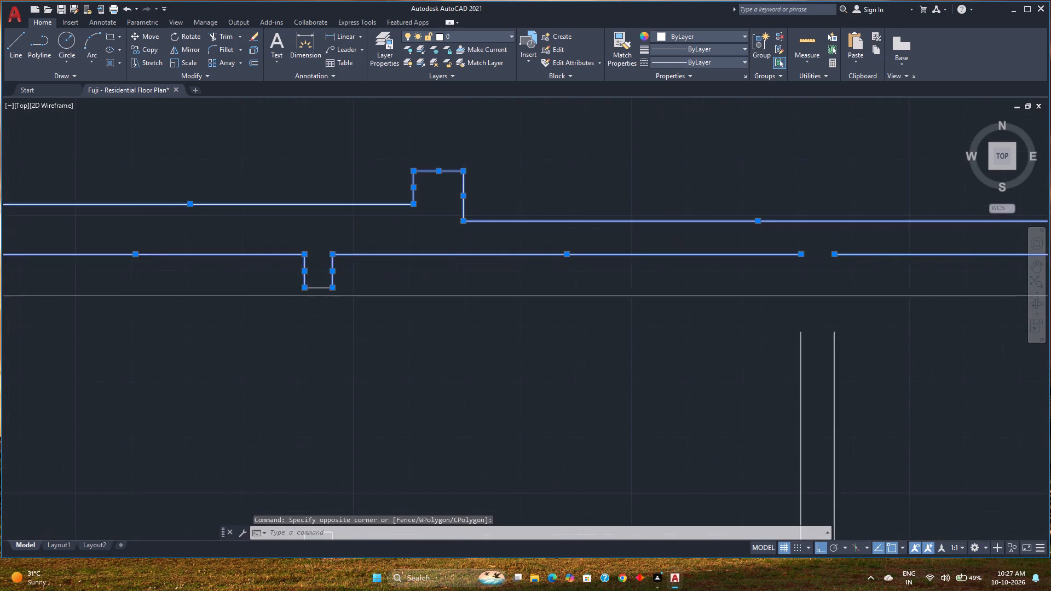
click(376, 293)
click(205, 304)
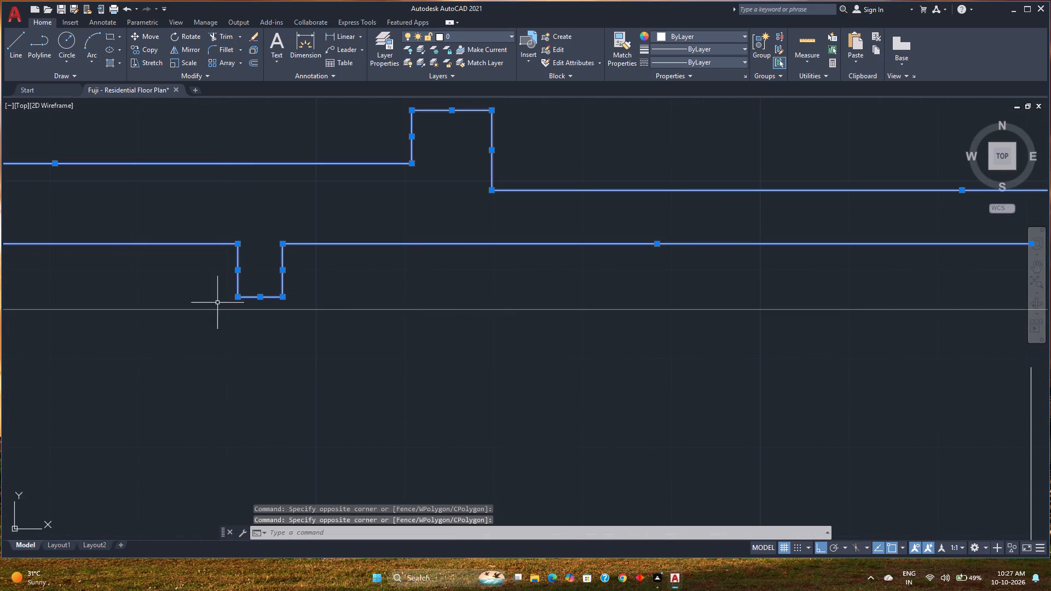
scroll(424, 283, down, 3)
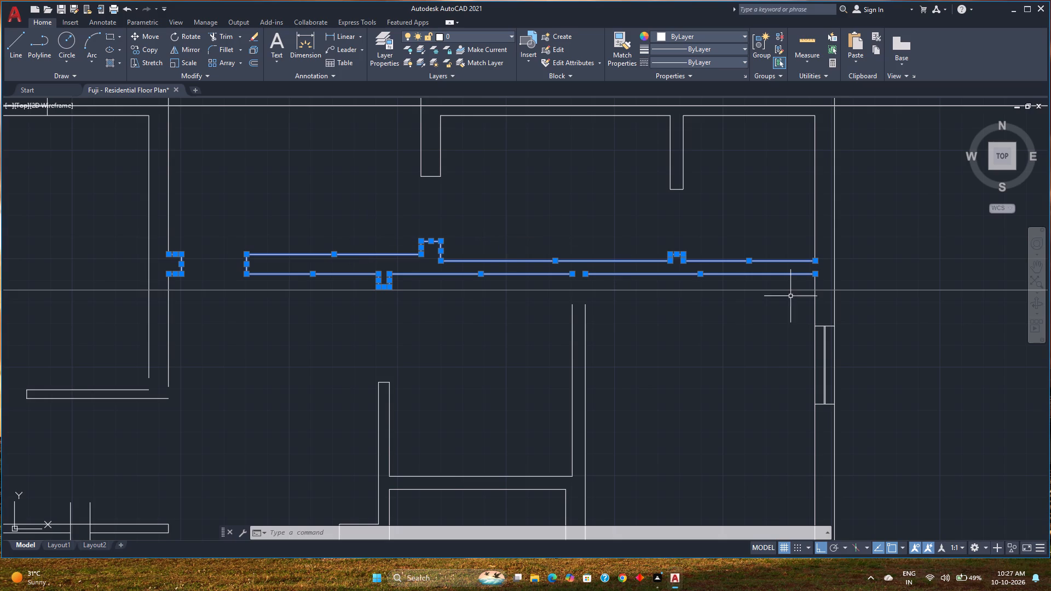
scroll(788, 286, up, 1)
middle_drag(789, 286, 556, 333)
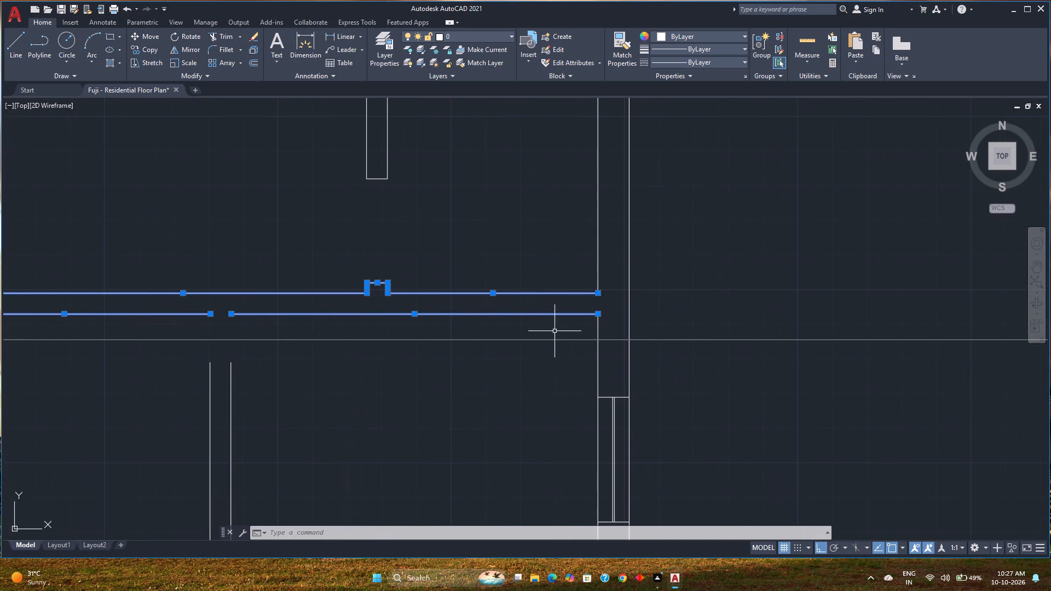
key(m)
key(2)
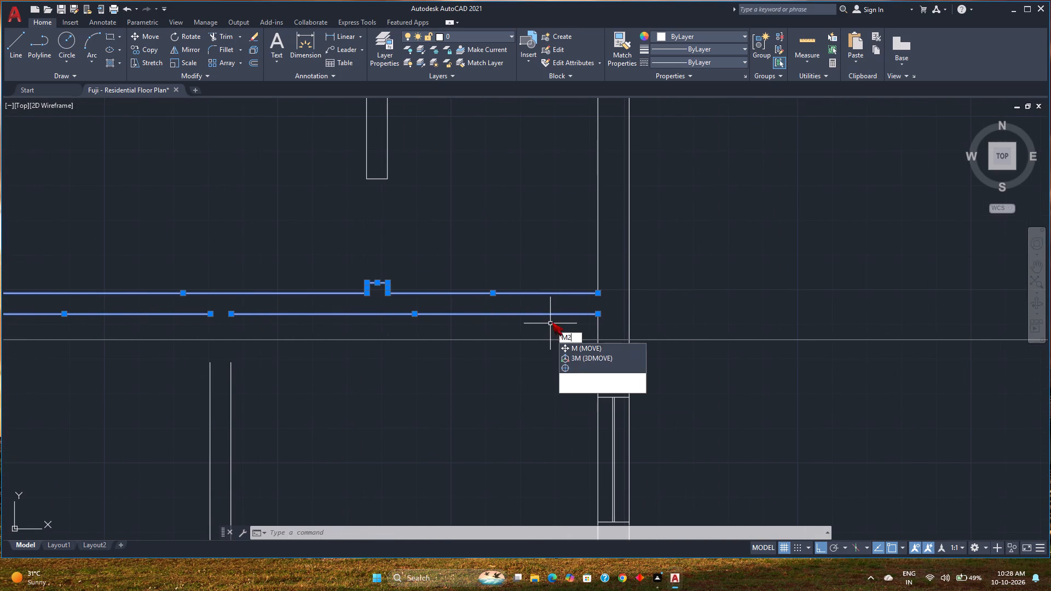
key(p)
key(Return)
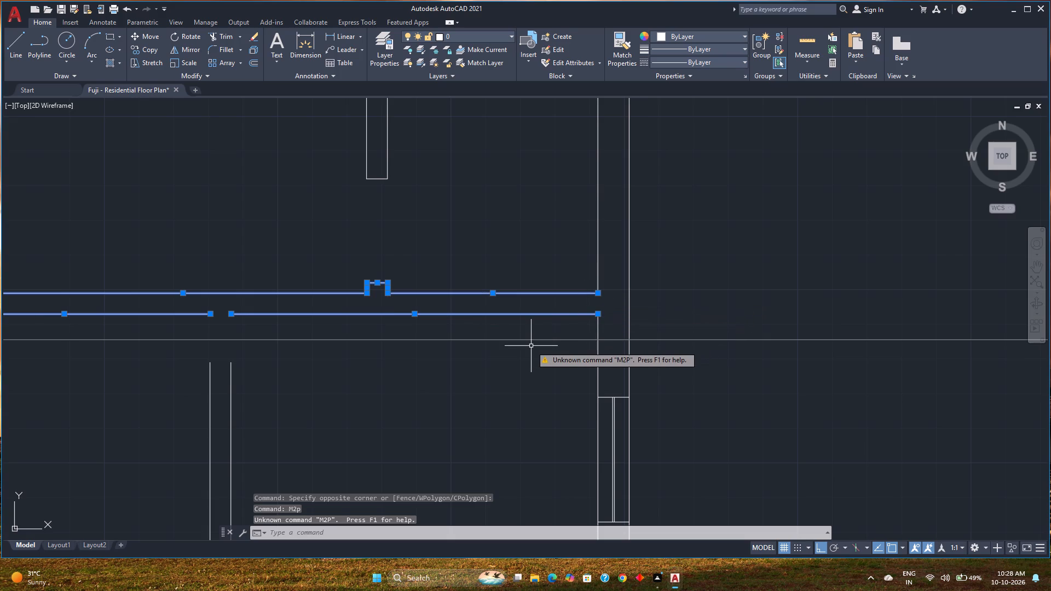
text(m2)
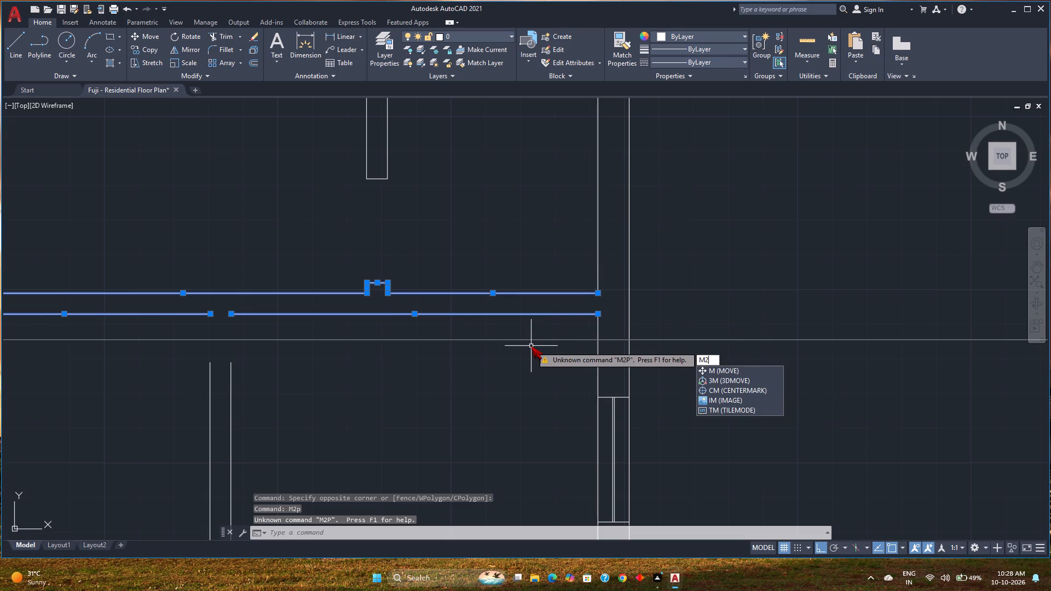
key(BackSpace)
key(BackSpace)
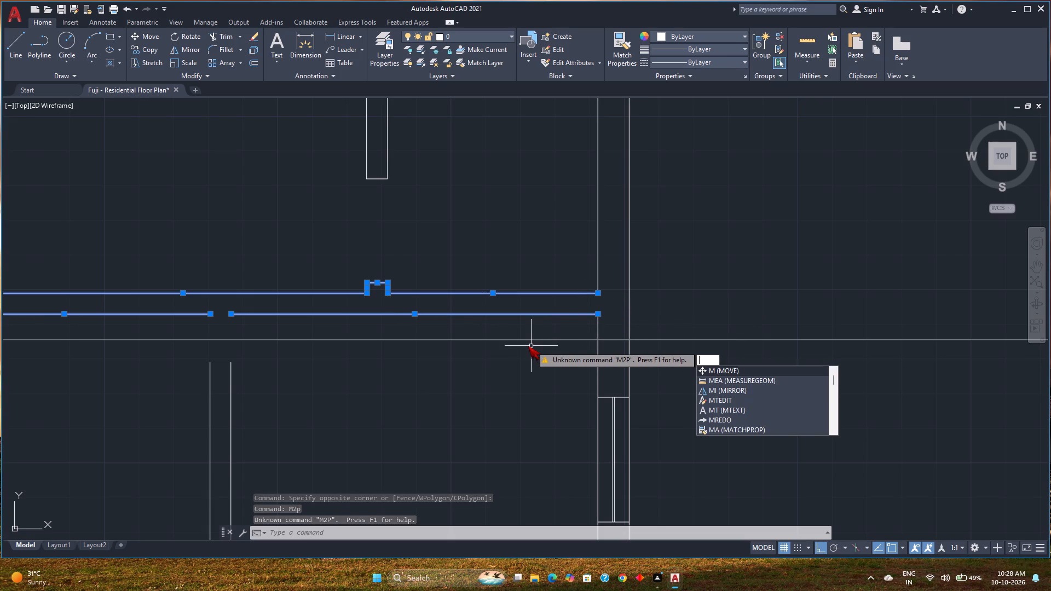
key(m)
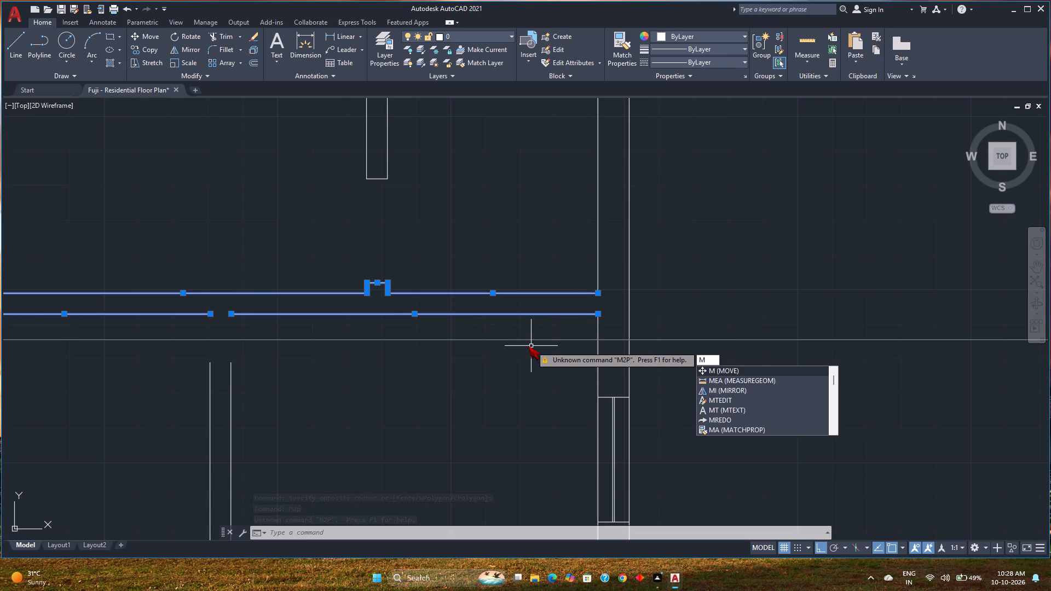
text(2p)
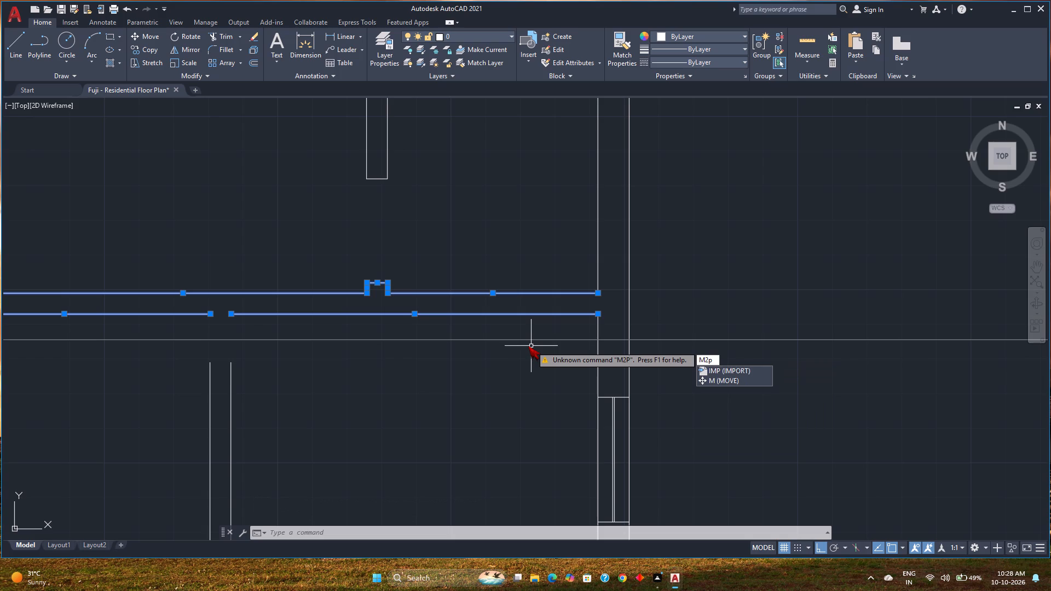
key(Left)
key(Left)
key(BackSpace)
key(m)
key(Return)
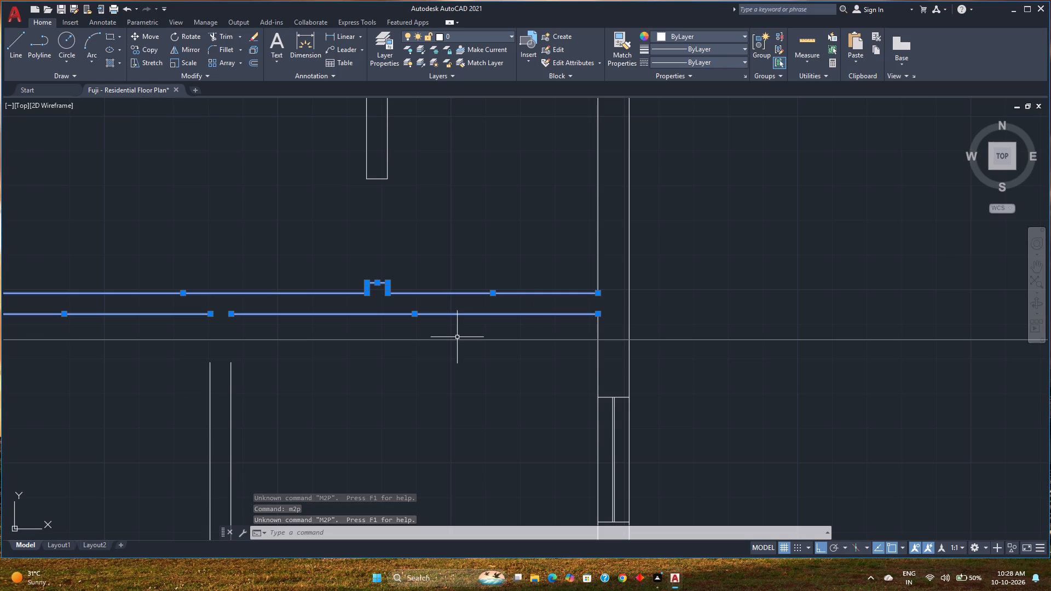
Move the selected walls down from the midpoint between the wall's two faces at the outer wall, centring the wall on the construction line.
scroll(403, 359, down, 1)
middle_drag(403, 359, 604, 386)
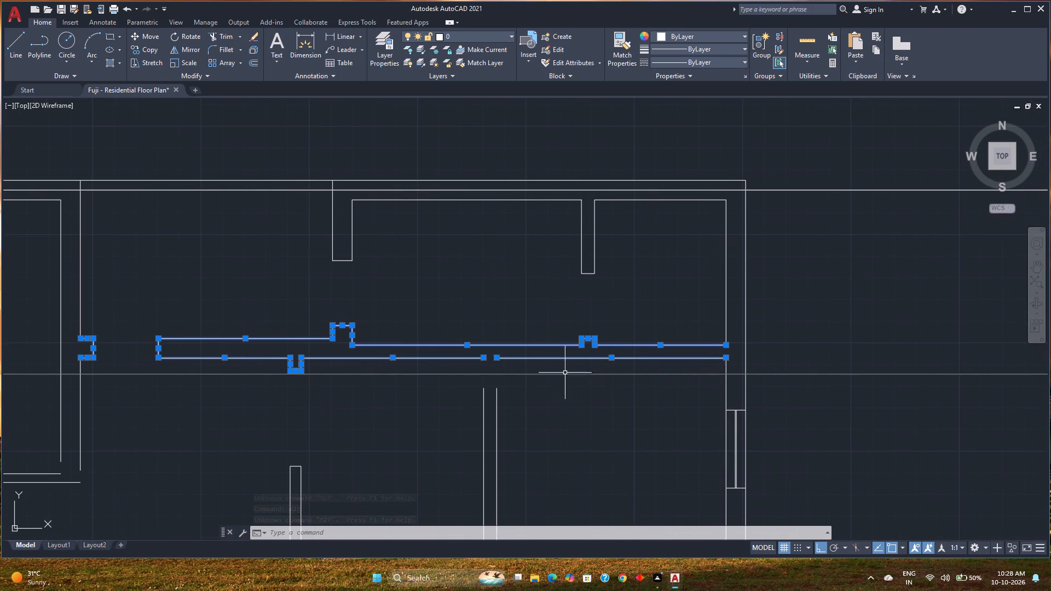
click(151, 37)
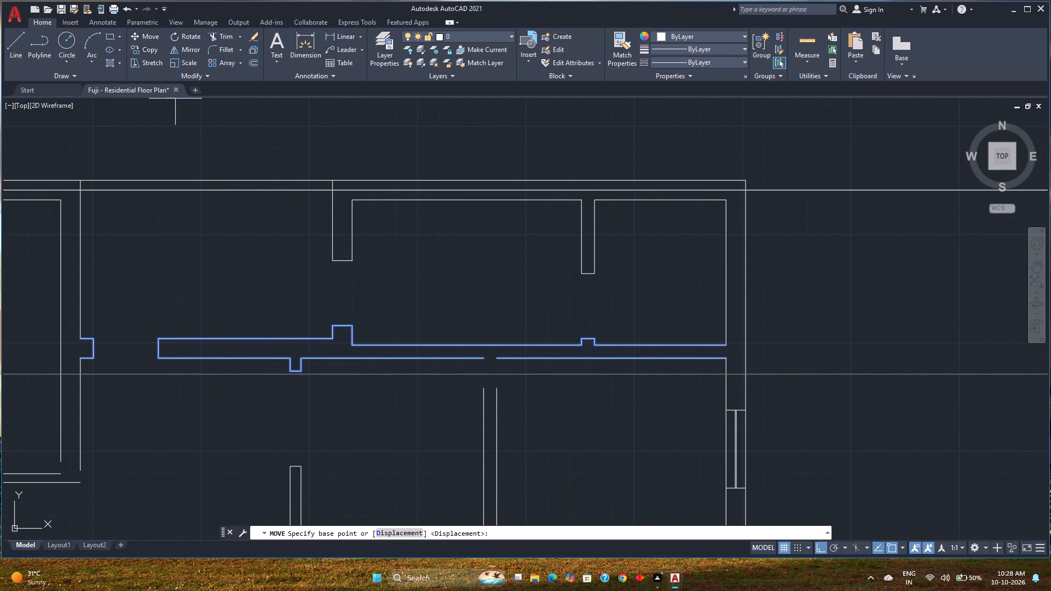
key(m)
key(2)
key(p)
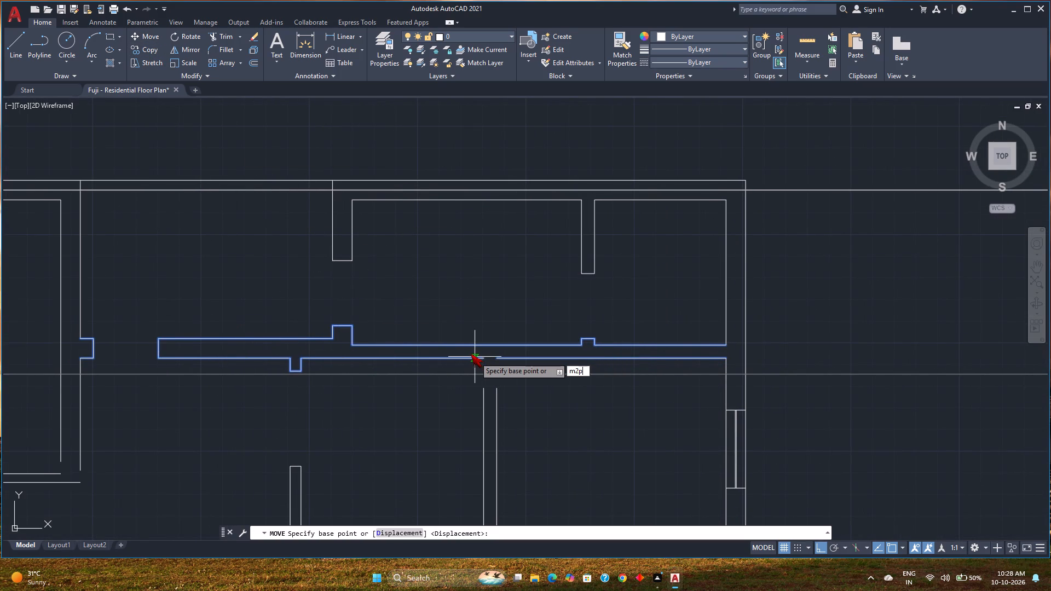
key(Return)
scroll(721, 361, up, 2)
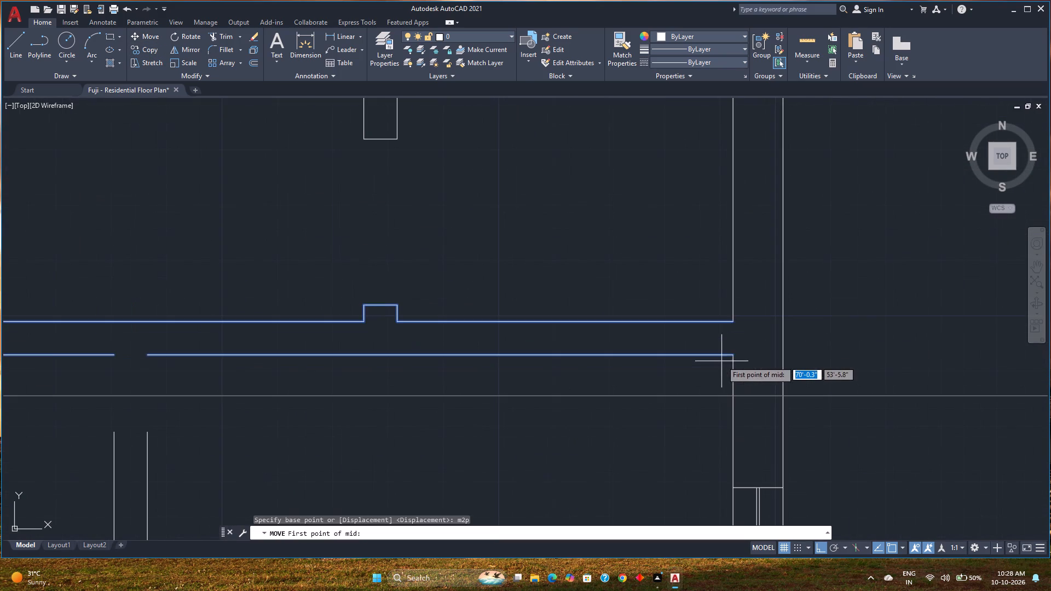
click(732, 325)
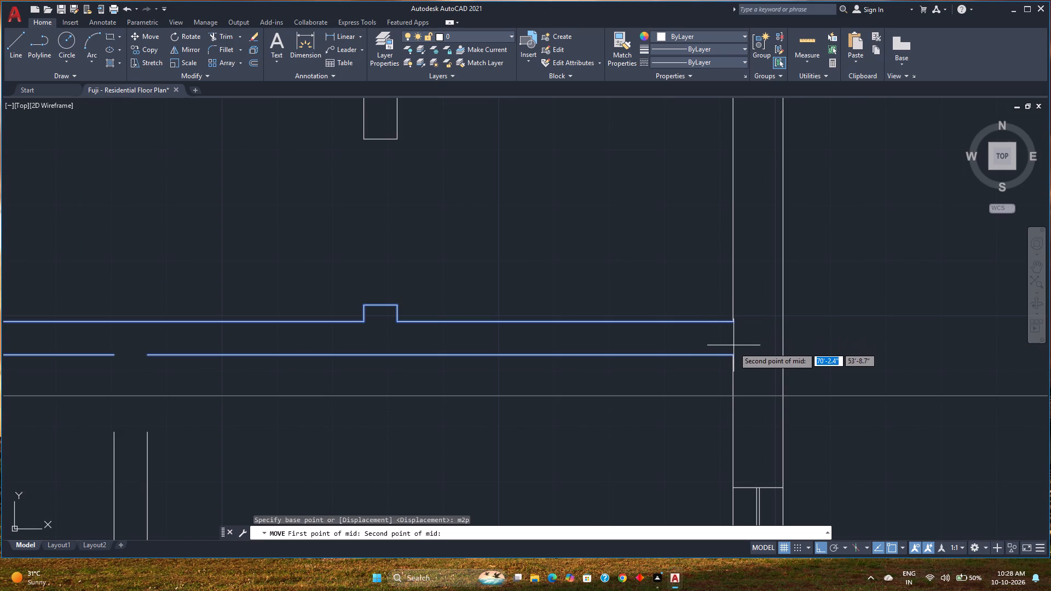
click(734, 352)
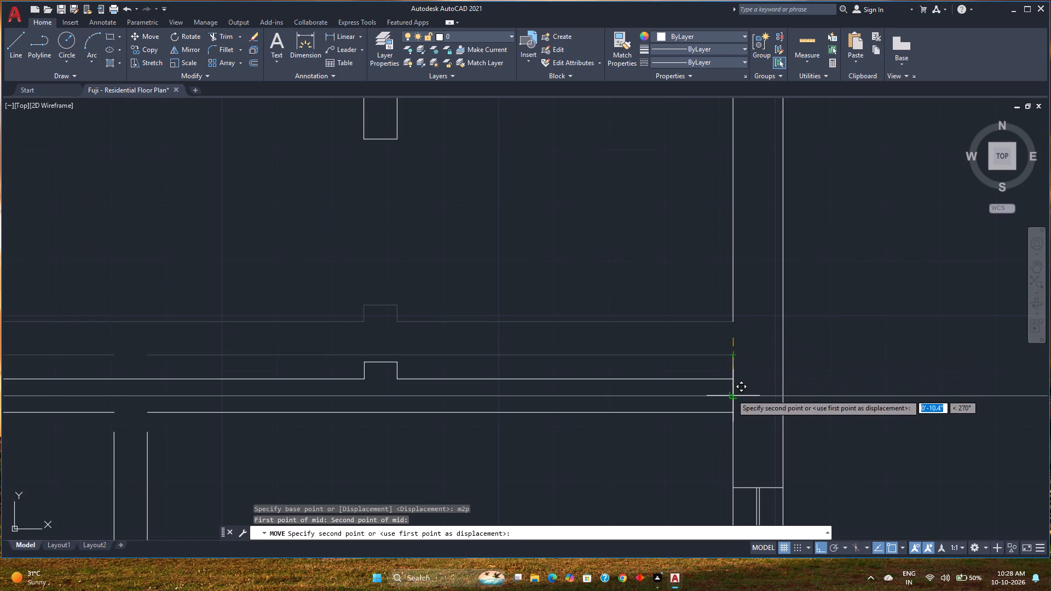
click(731, 394)
Extend both lines of the central-right room's vertical partition up to the moved horizontal wall.
scroll(564, 430, down, 1)
middle_drag(563, 430, 636, 376)
scroll(367, 417, down, 2)
middle_drag(367, 417, 451, 333)
text(ex)
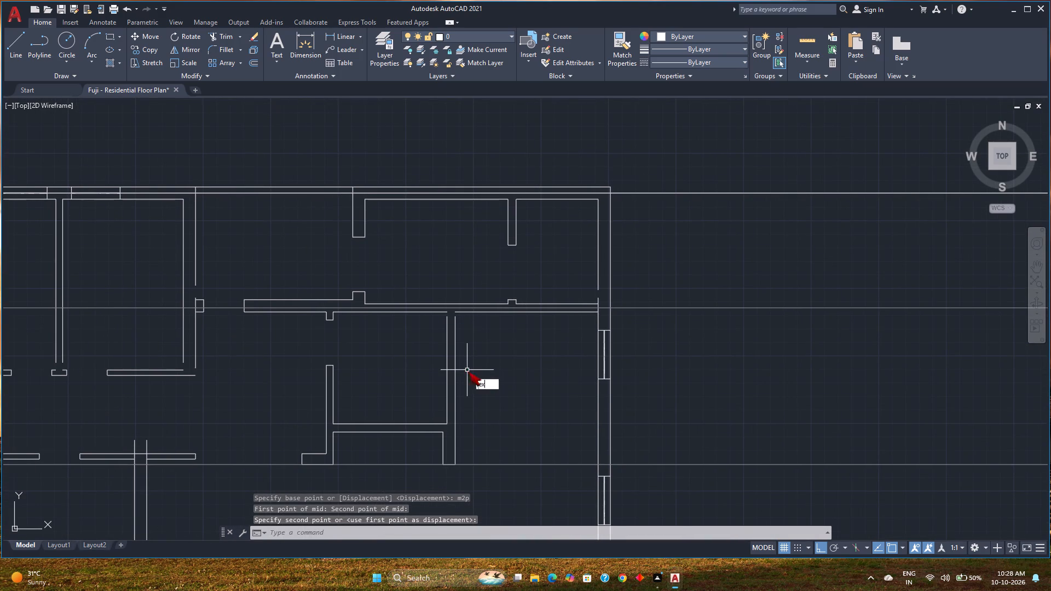
key(Return)
click(467, 336)
click(419, 333)
Extend the right wall and both vertical partitions of the three upper-left rooms down to their moved lower walls.
middle_drag(323, 340, 327, 340)
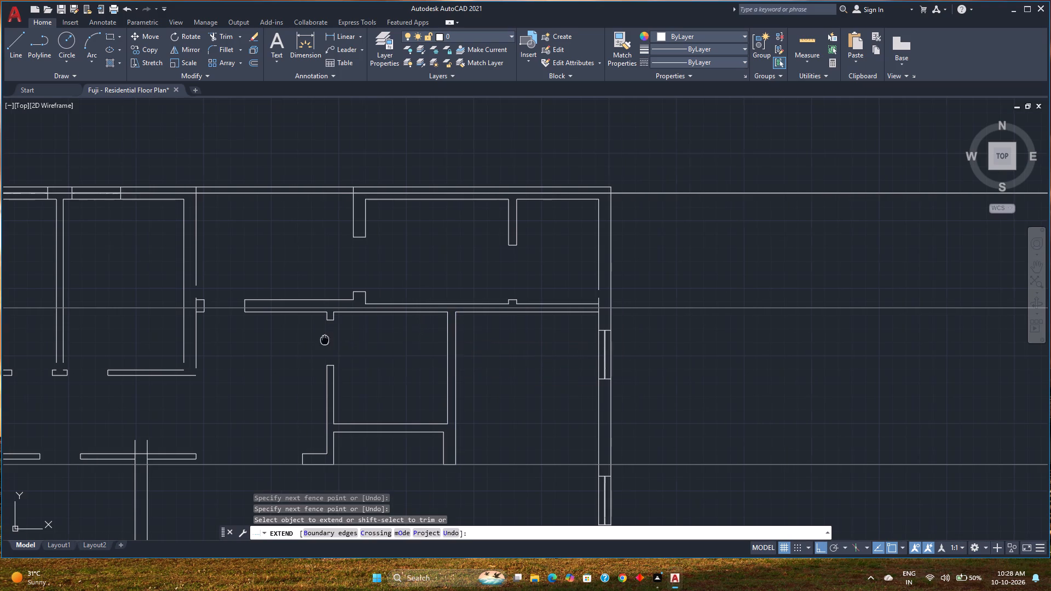
middle_drag(327, 340, 482, 336)
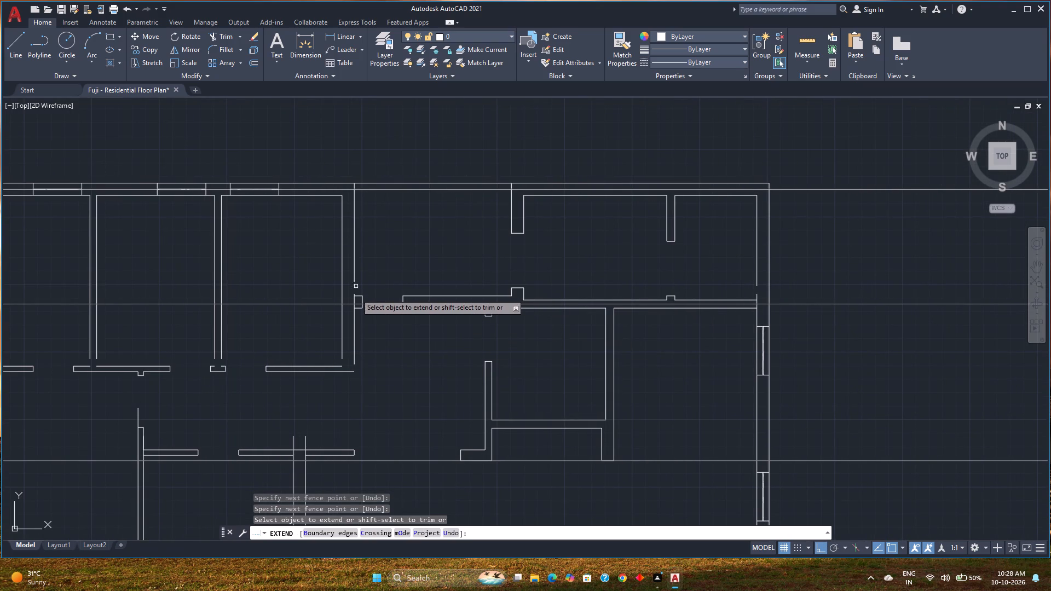
click(337, 333)
click(379, 342)
click(199, 326)
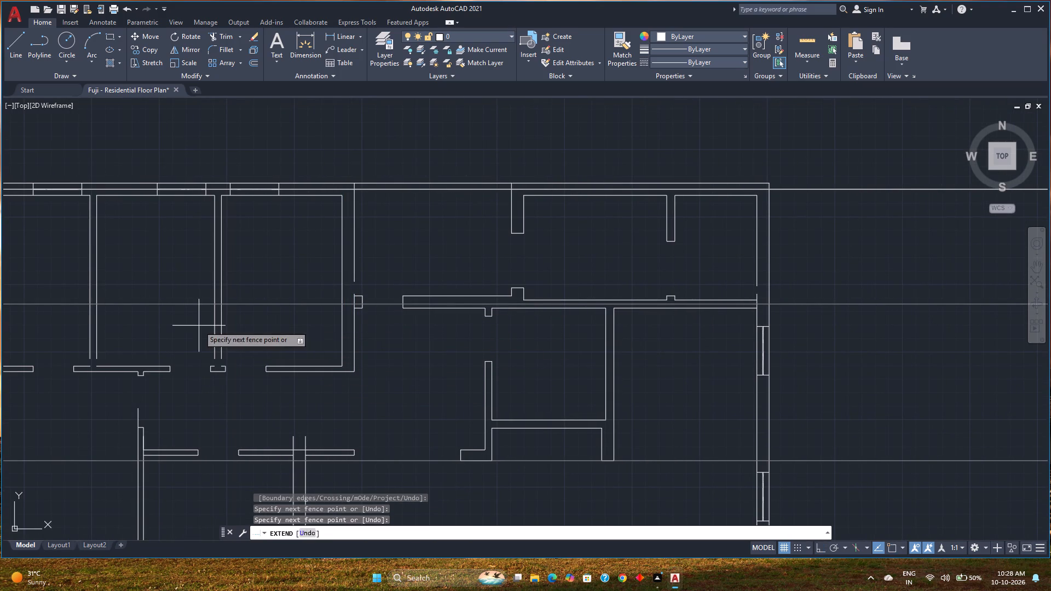
click(257, 326)
middle_drag(177, 348, 412, 360)
click(308, 347)
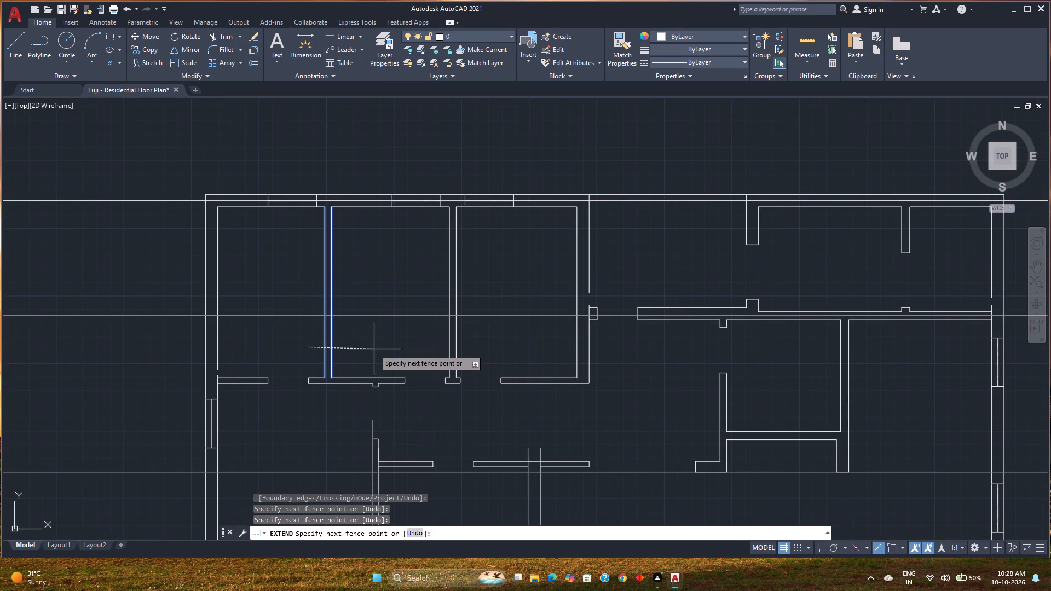
click(374, 349)
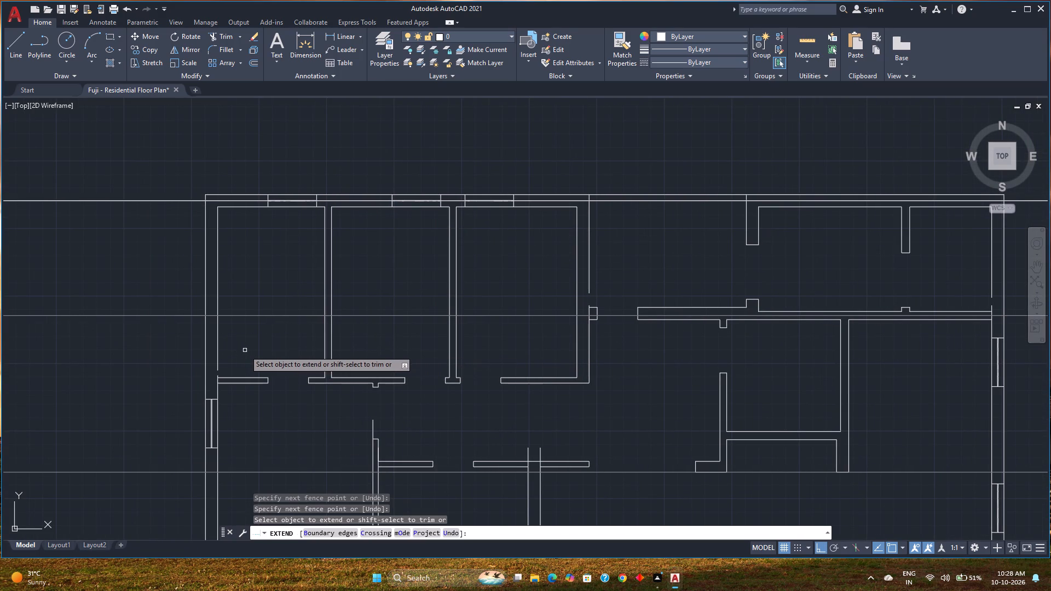
key(Escape)
Join the two segments of the left outer wall's inner line beside the first upper-left room into one line.
click(218, 389)
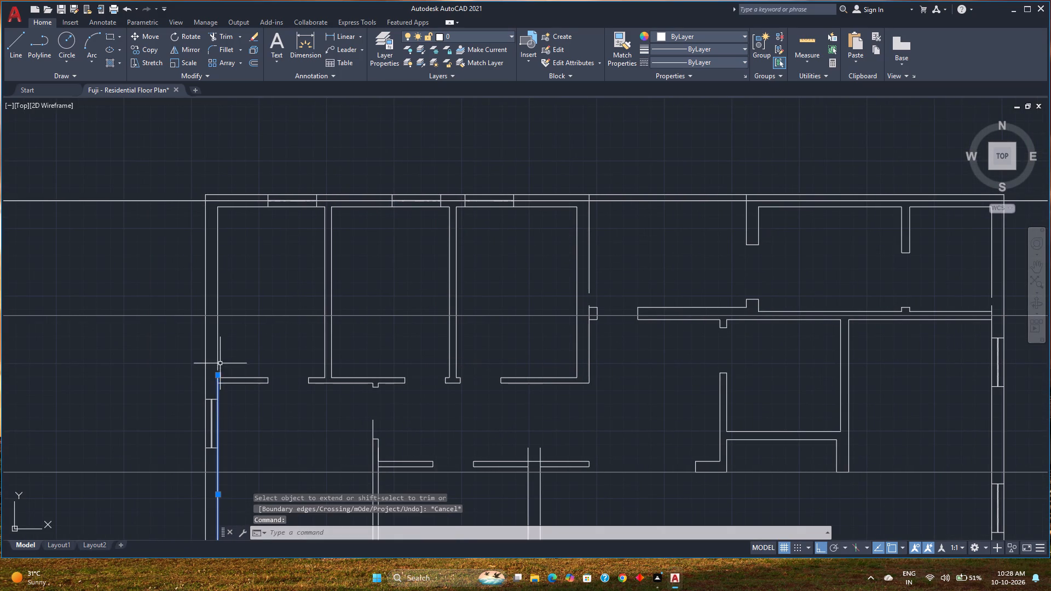
click(217, 358)
key(j)
key(Return)
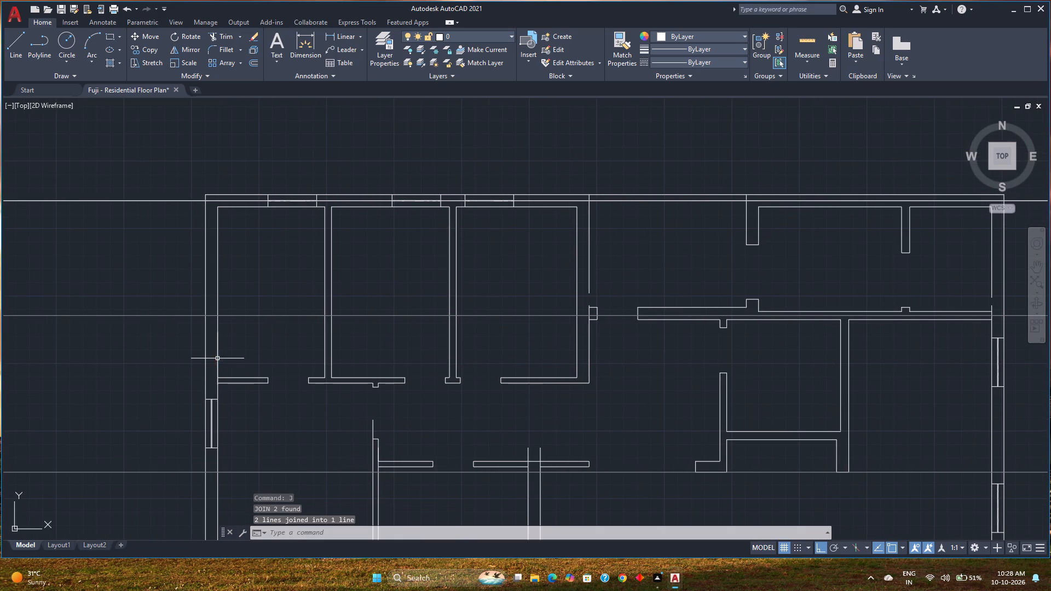
Trim the line ends overhanging the lower-left room's vertical partition and the line crossing its junction with the moved horizontal wall.
middle_drag(297, 431, 258, 369)
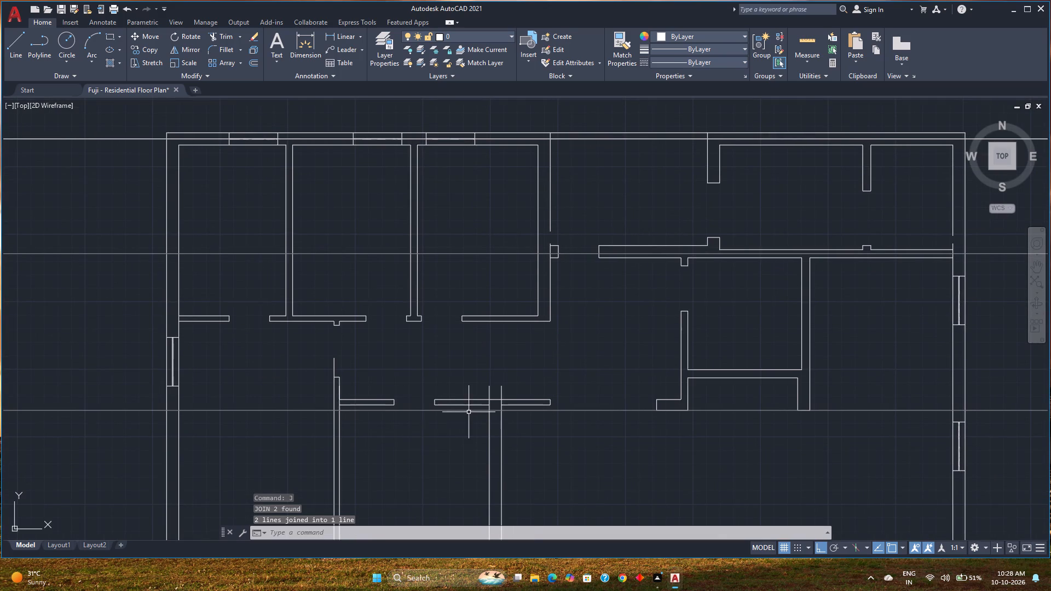
scroll(414, 425, up, 2)
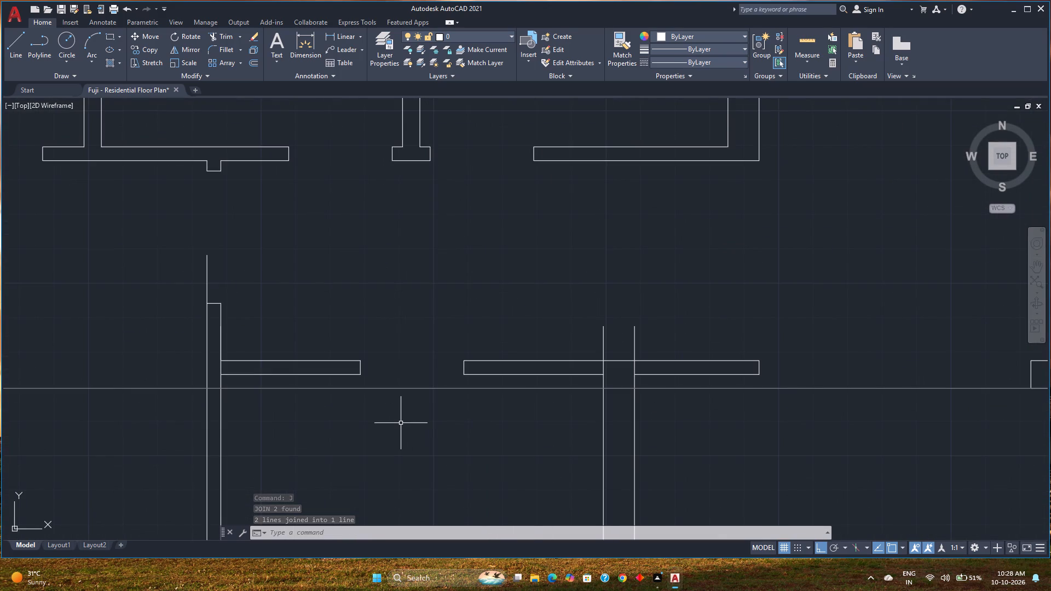
key(t)
key(r)
key(Return)
click(239, 270)
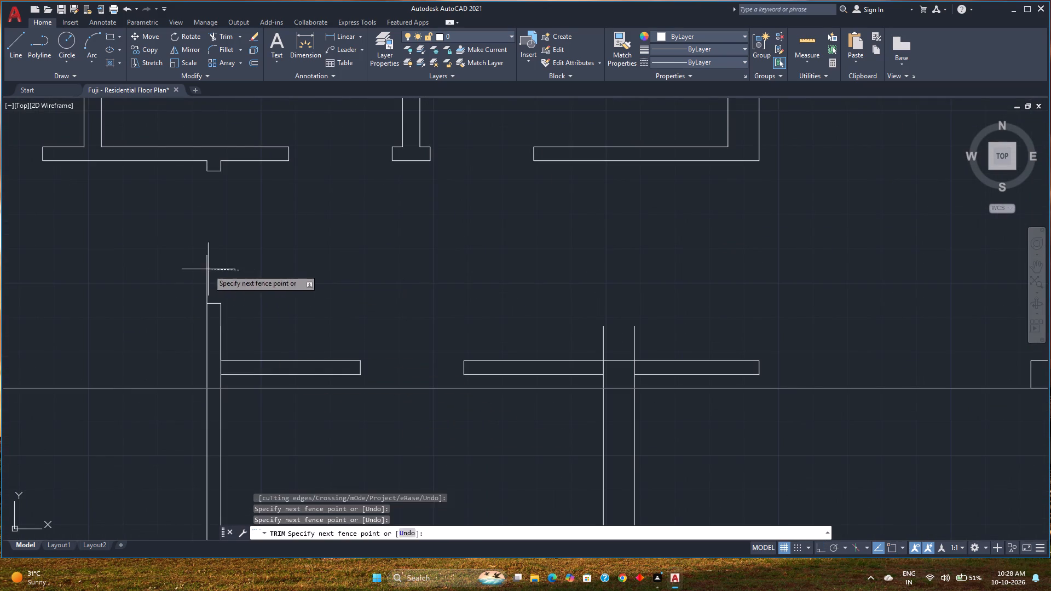
click(168, 270)
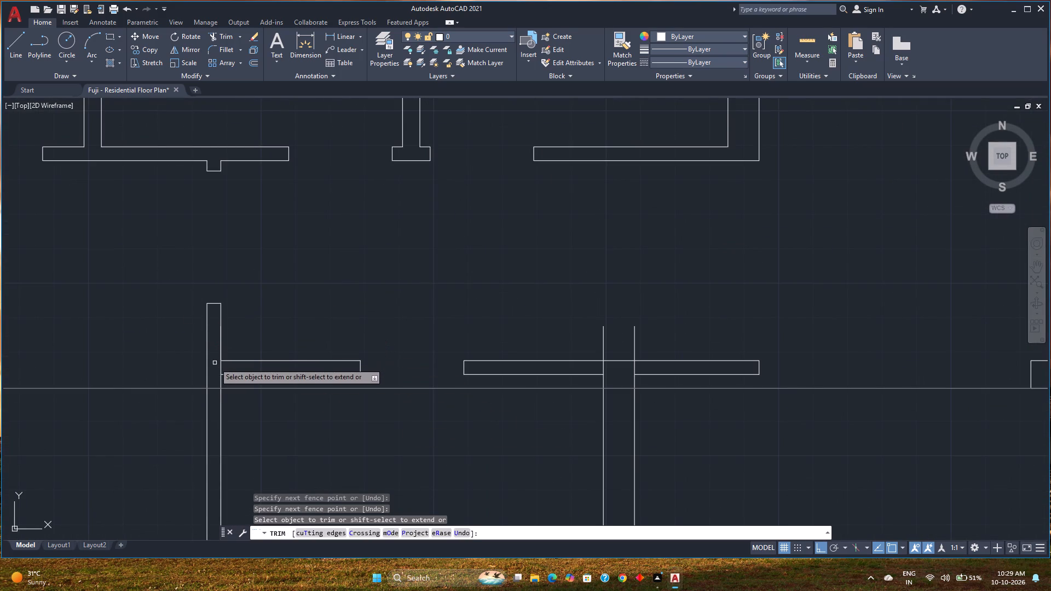
click(216, 367)
click(237, 366)
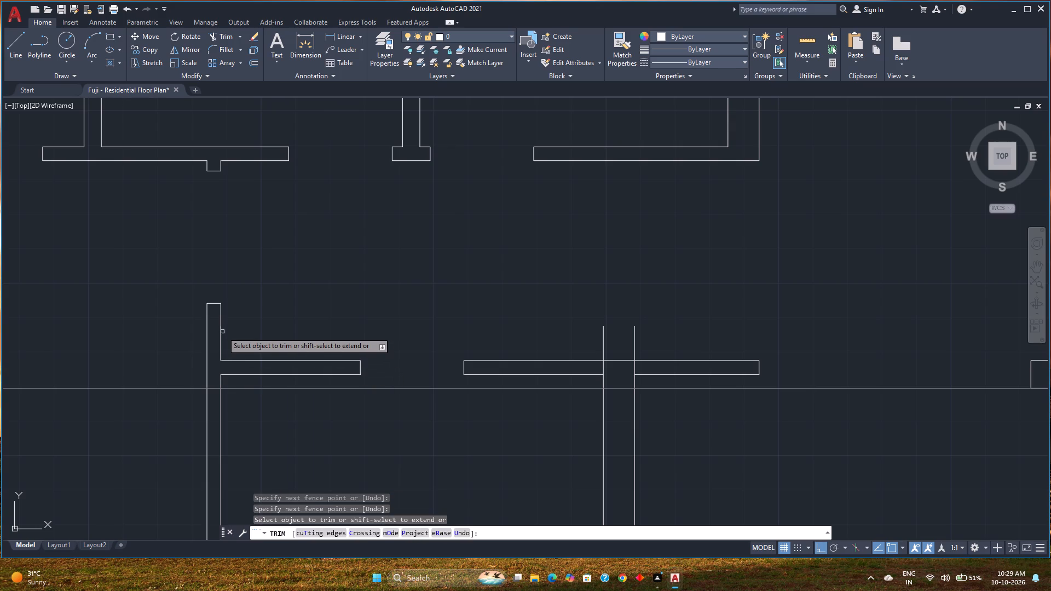
click(222, 332)
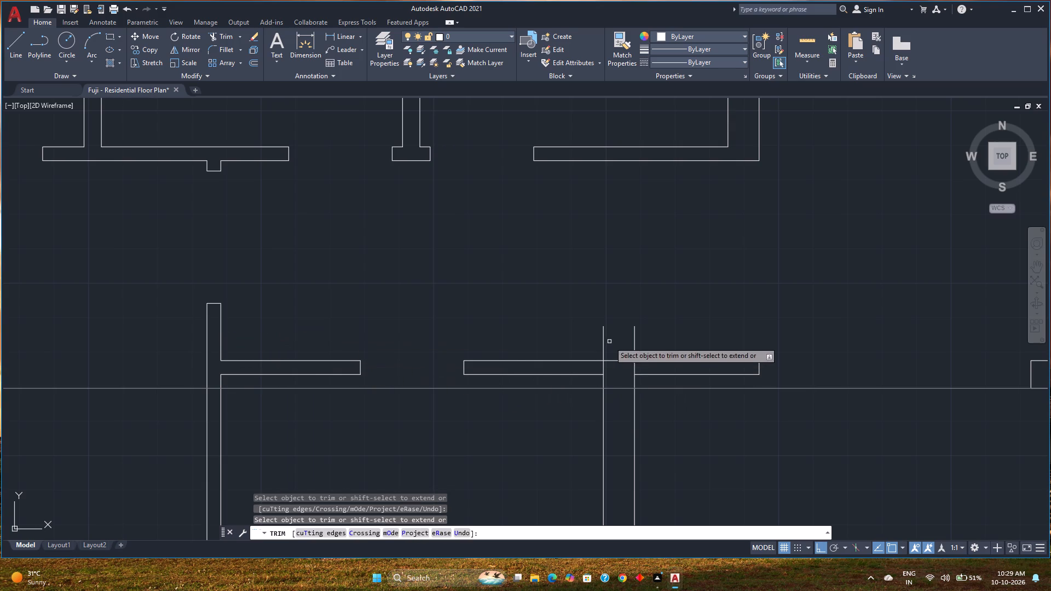
Trim the double-line vertical partition right of that room where it projects above and crosses inside the moved horizontal wall.
click(567, 351)
click(648, 346)
click(596, 369)
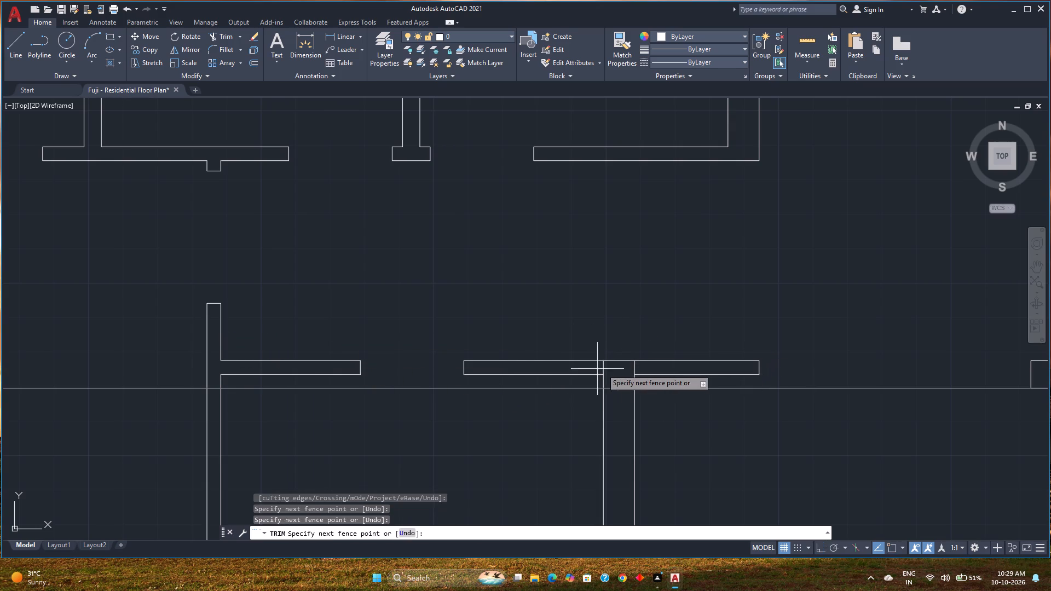
click(643, 368)
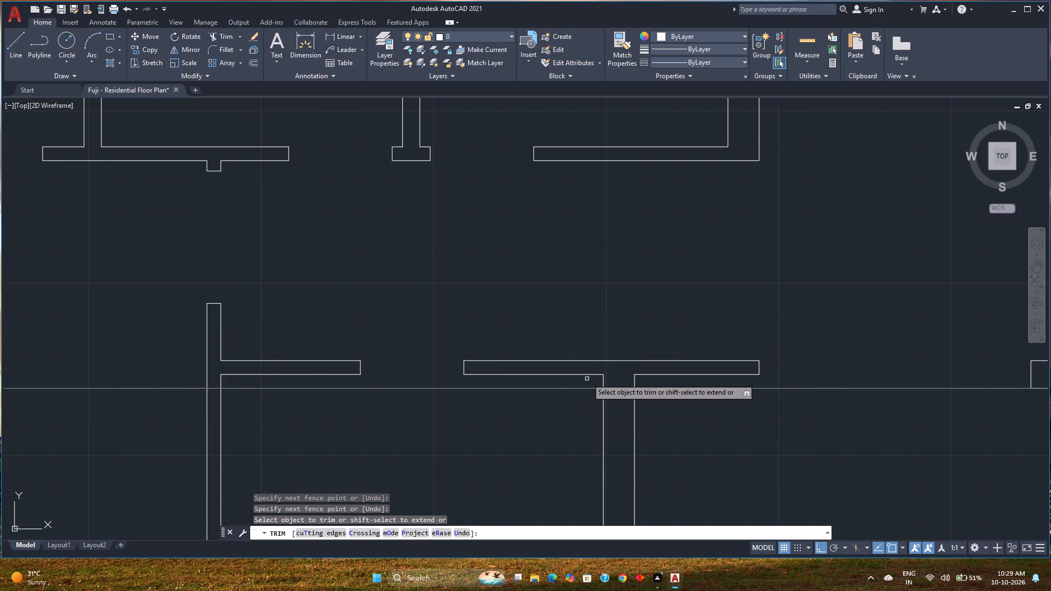
Trim the third upper-left room's outer right wall line between the two faces of the short door stub.
middle_drag(508, 434, 506, 433)
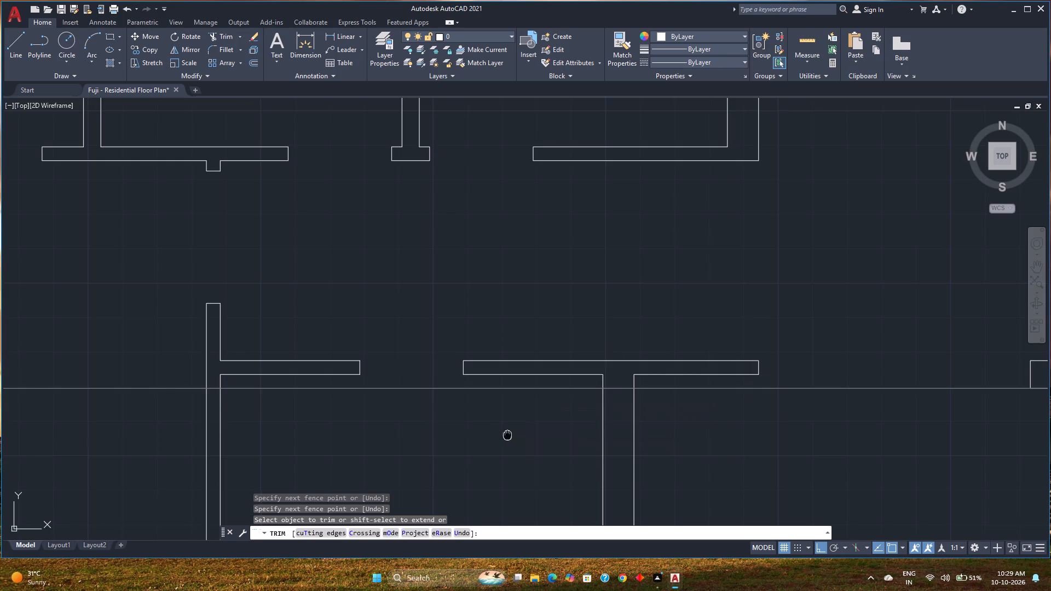
middle_drag(506, 433, 359, 391)
scroll(724, 392, down, 1)
middle_drag(724, 392, 320, 397)
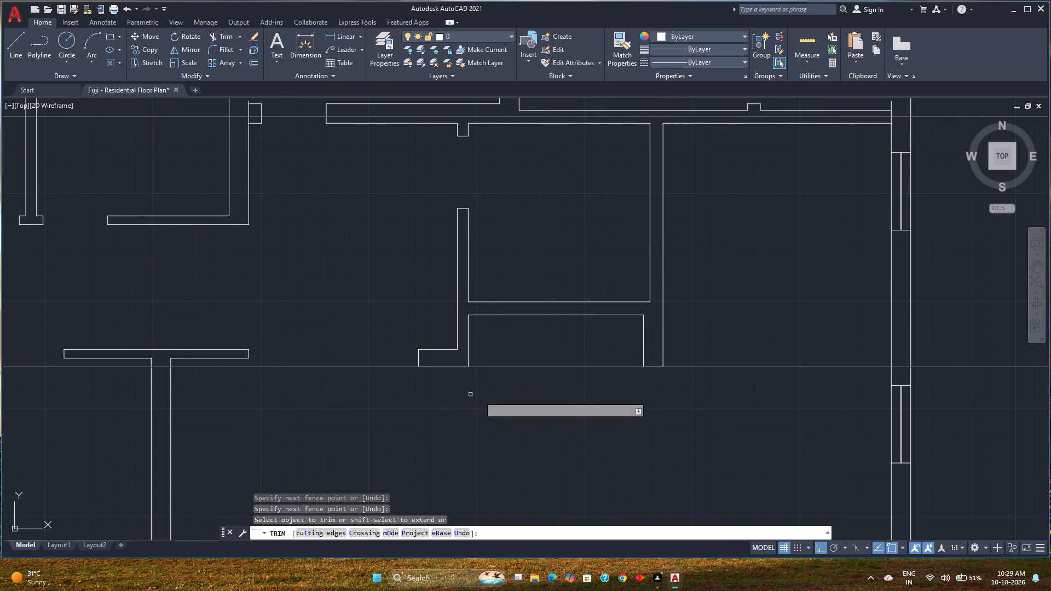
scroll(528, 403, down, 1)
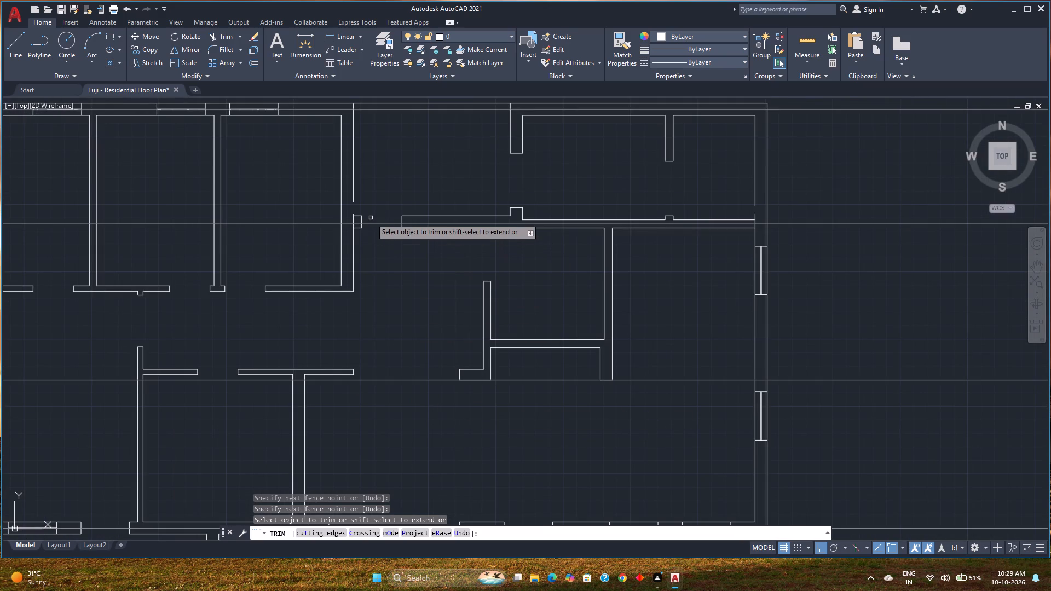
scroll(362, 204, up, 1)
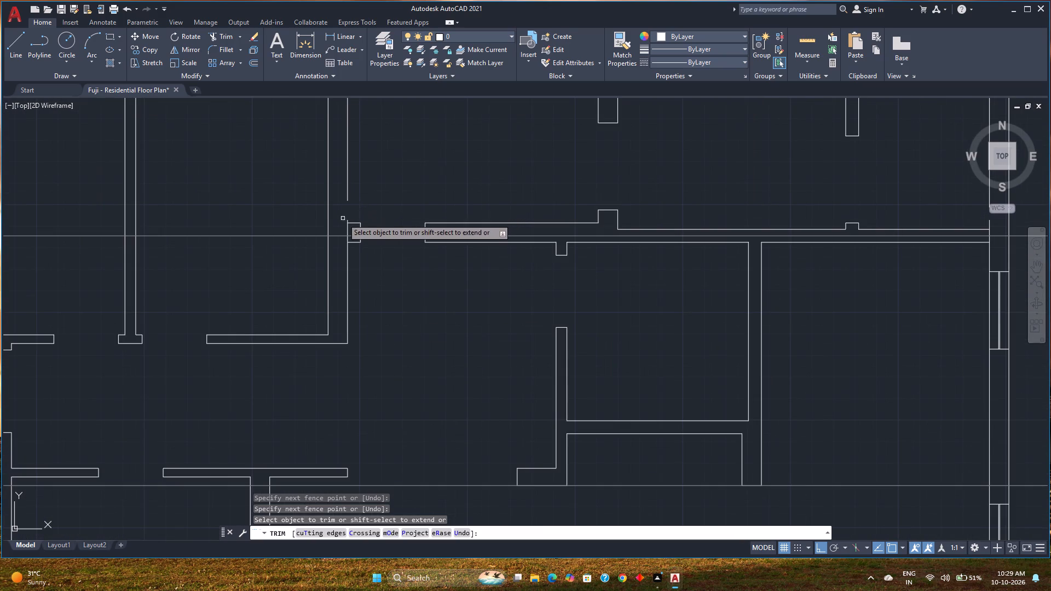
scroll(344, 231, up, 3)
click(344, 232)
click(367, 232)
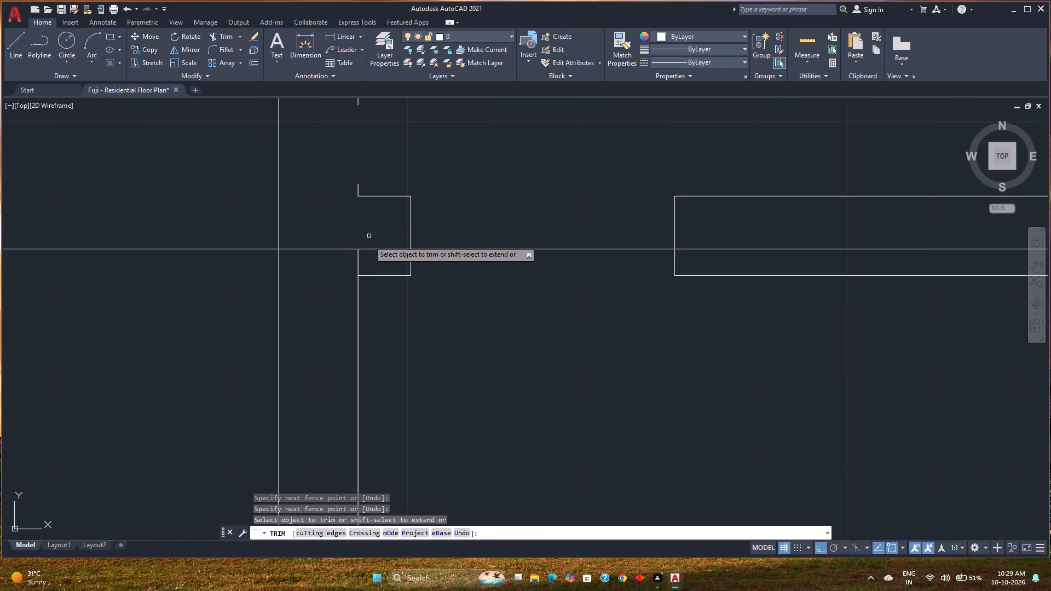
click(369, 255)
click(344, 256)
key(Escape)
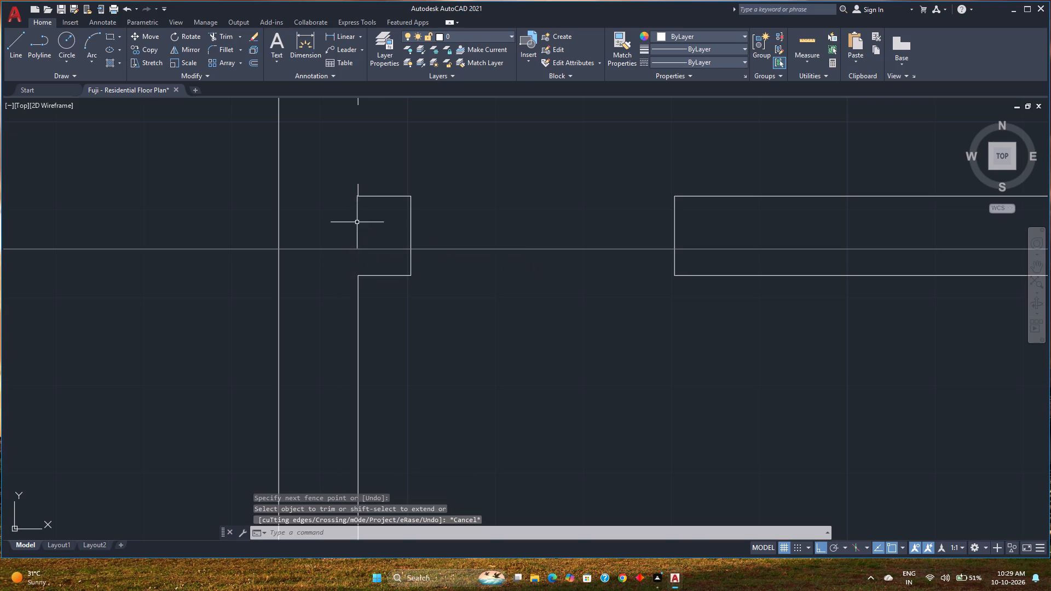
Join the two segments of the third upper-left room's outer right wall line just above the door stub.
scroll(357, 219, down, 2)
middle_drag(357, 221, 365, 266)
click(366, 252)
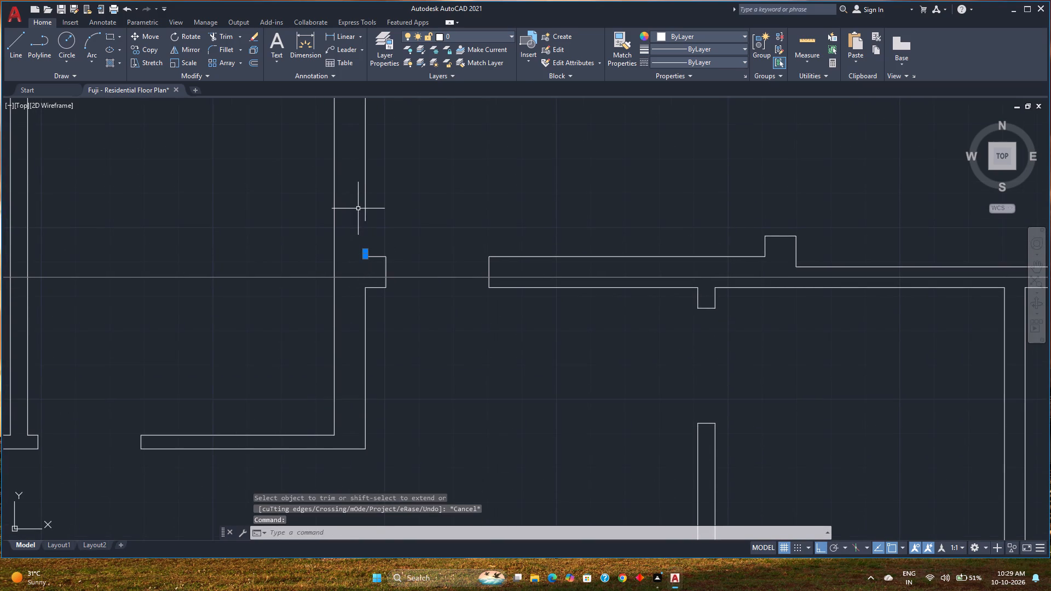
click(365, 199)
key(j)
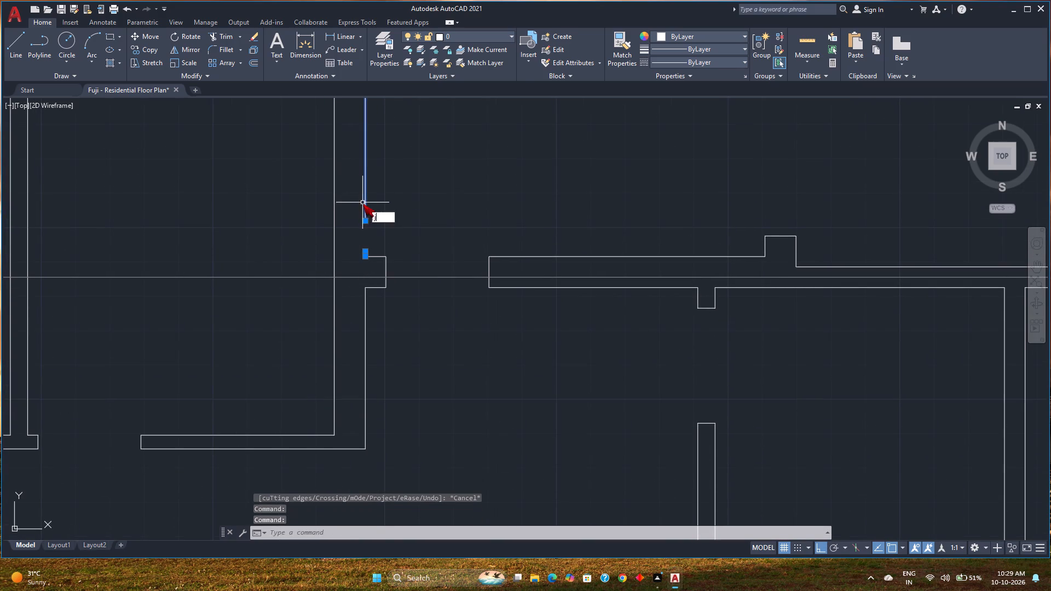
key(Return)
Delete the duplicate construction line along the top outer wall and the construction line along the plan's bottom edge.
scroll(344, 249, down, 3)
middle_drag(344, 249, 379, 253)
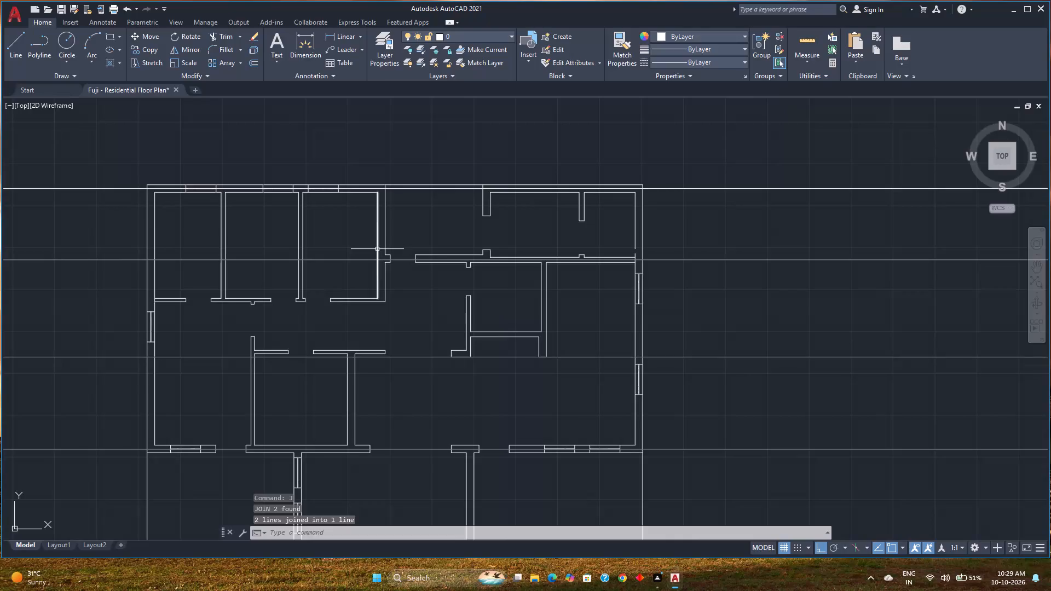
scroll(377, 249, down, 2)
click(514, 224)
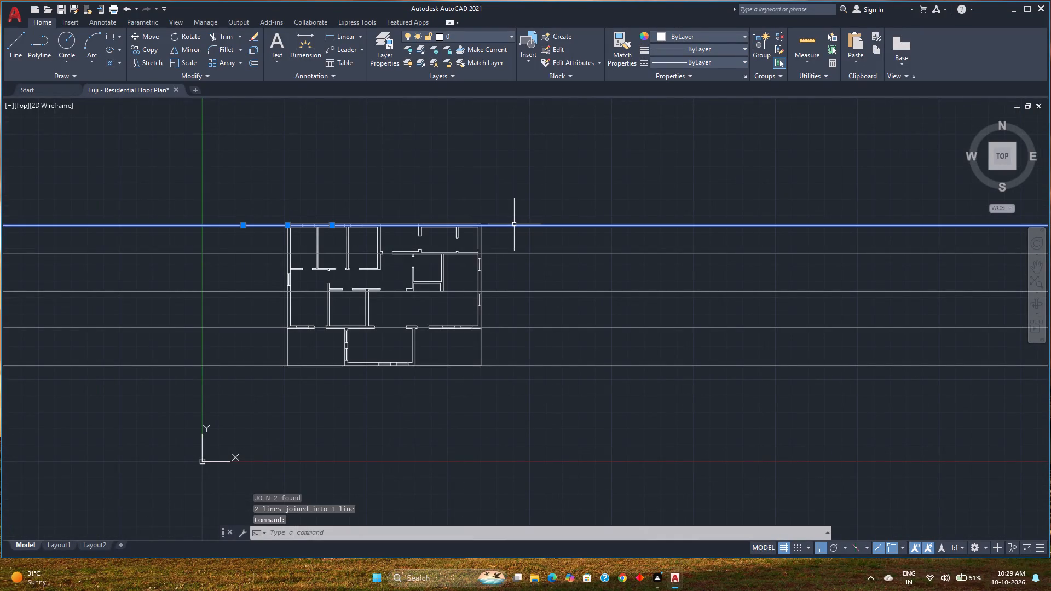
key(Delete)
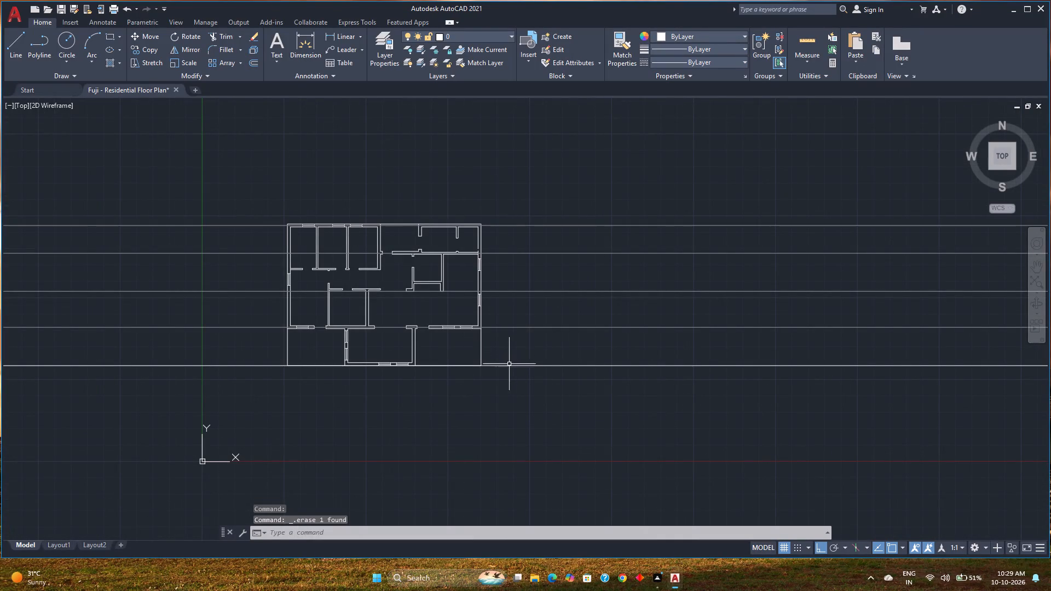
click(510, 366)
key(Delete)
Join the two segments of the right outer wall's inner line just above the moved horizontal wall.
scroll(423, 325, up, 2)
middle_drag(423, 324, 434, 401)
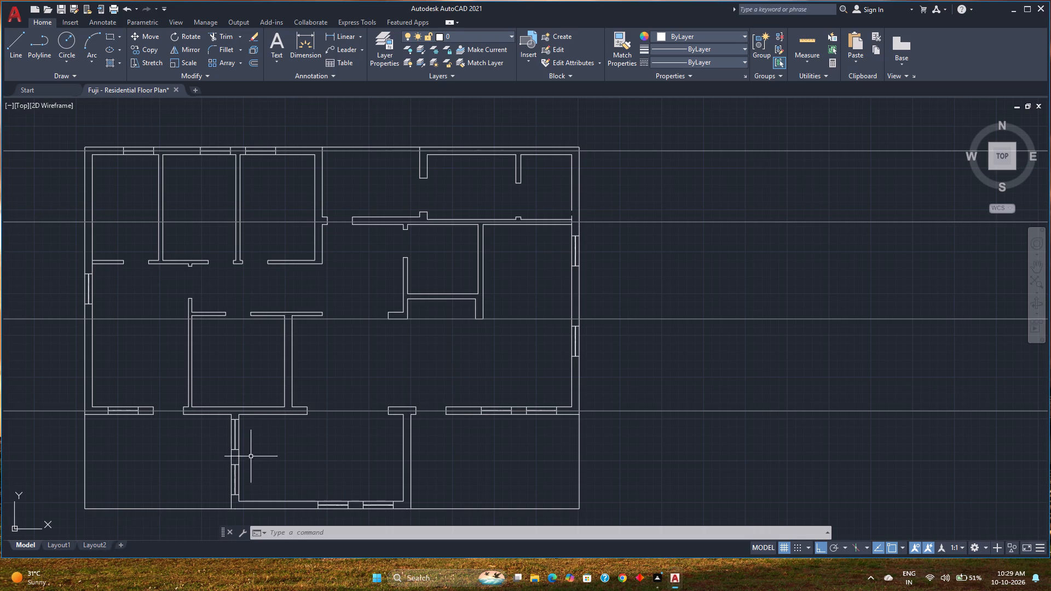
scroll(566, 196, up, 2)
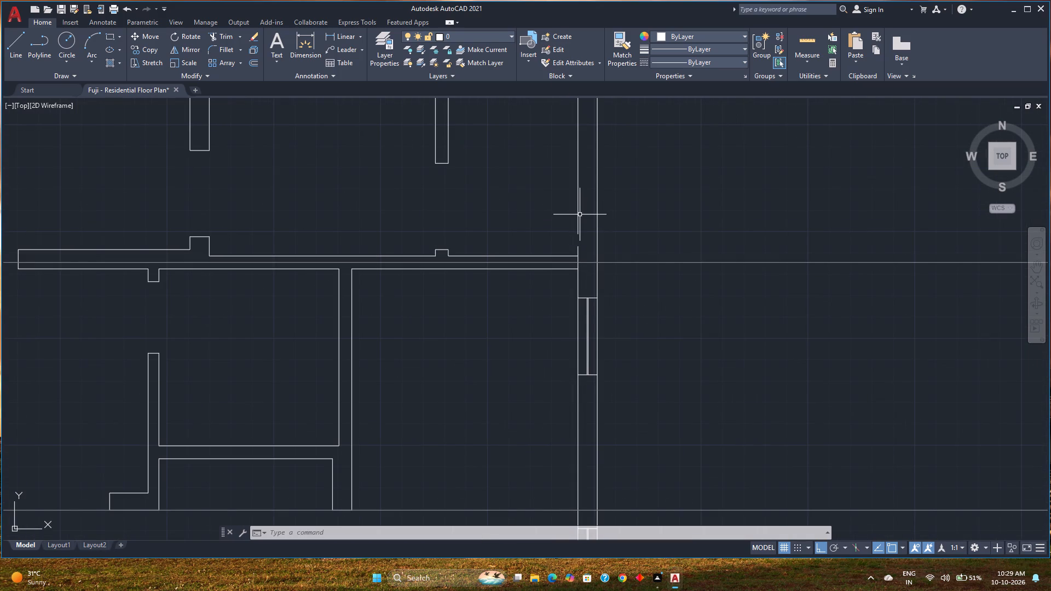
click(579, 215)
click(579, 248)
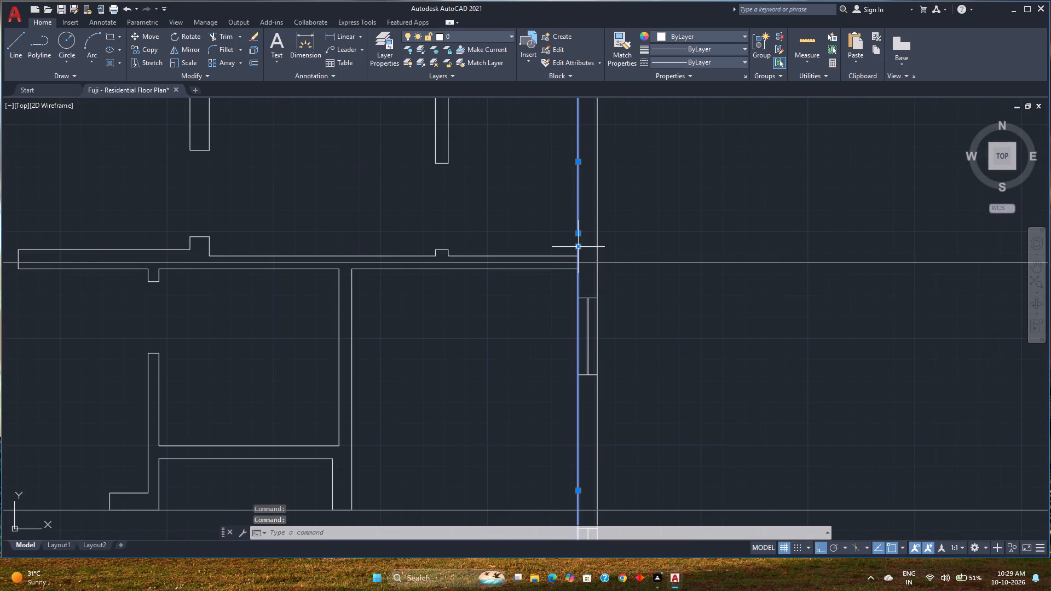
key(j)
key(Return)
Trim the right outer wall's inner line between the two faces of the horizontal wall meeting it, on both sides of the construction line.
key(t)
key(r)
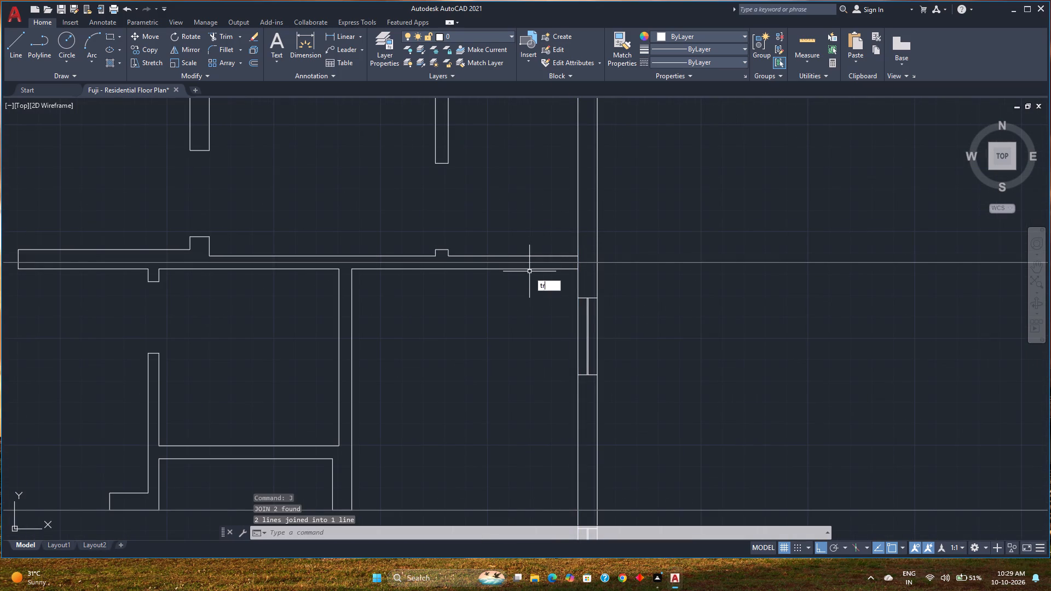
key(Return)
scroll(585, 265, up, 2)
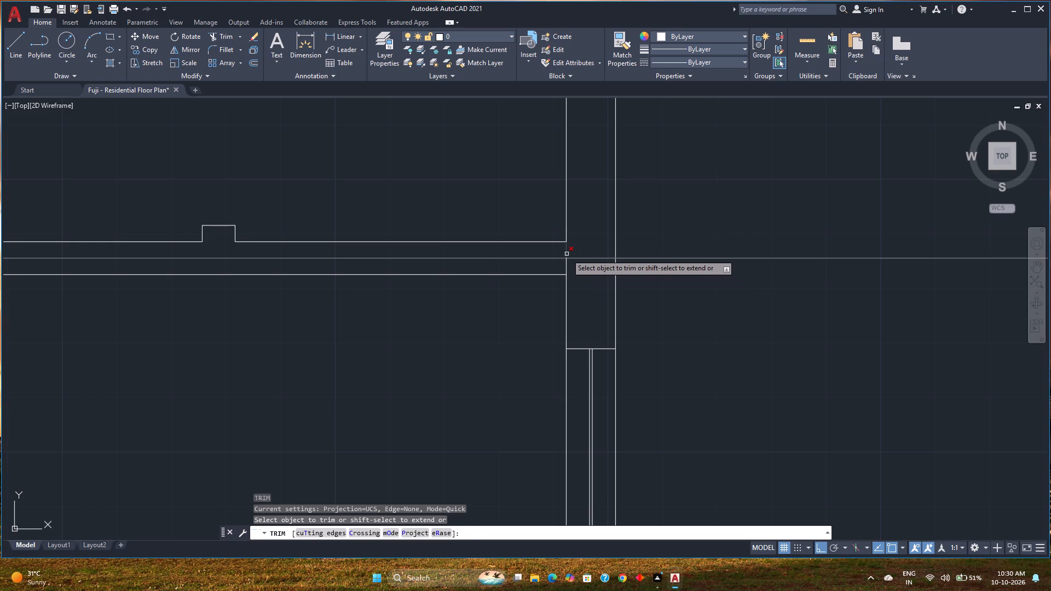
click(567, 254)
click(568, 269)
scroll(490, 331, down, 3)
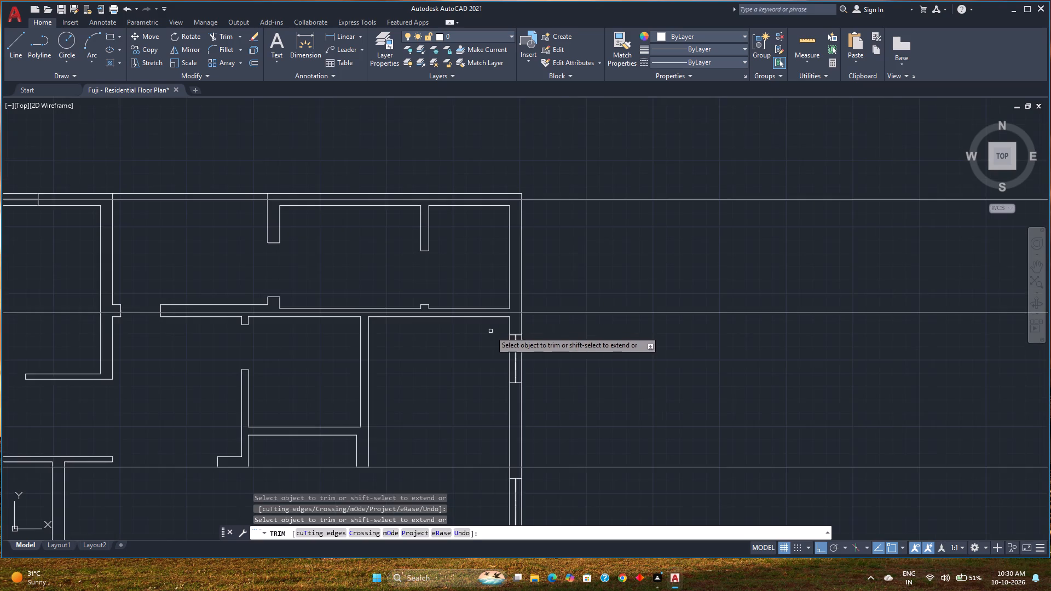
Trim the left outer wall's inner line between the two faces of the first upper-left room's lower wall.
middle_drag(444, 342, 713, 268)
scroll(264, 323, down, 1)
middle_drag(264, 323, 466, 278)
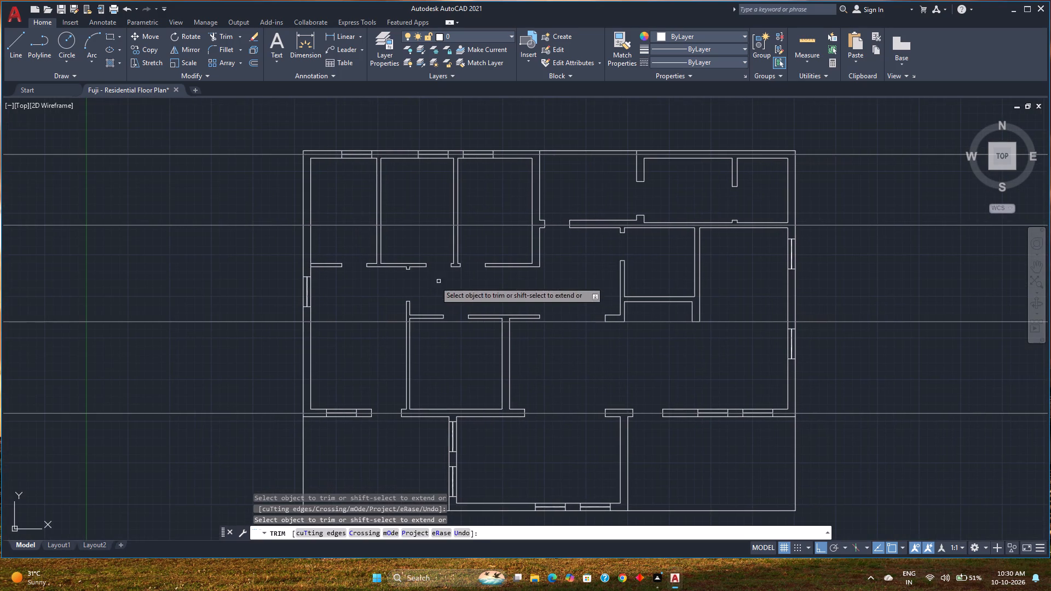
scroll(305, 256, up, 5)
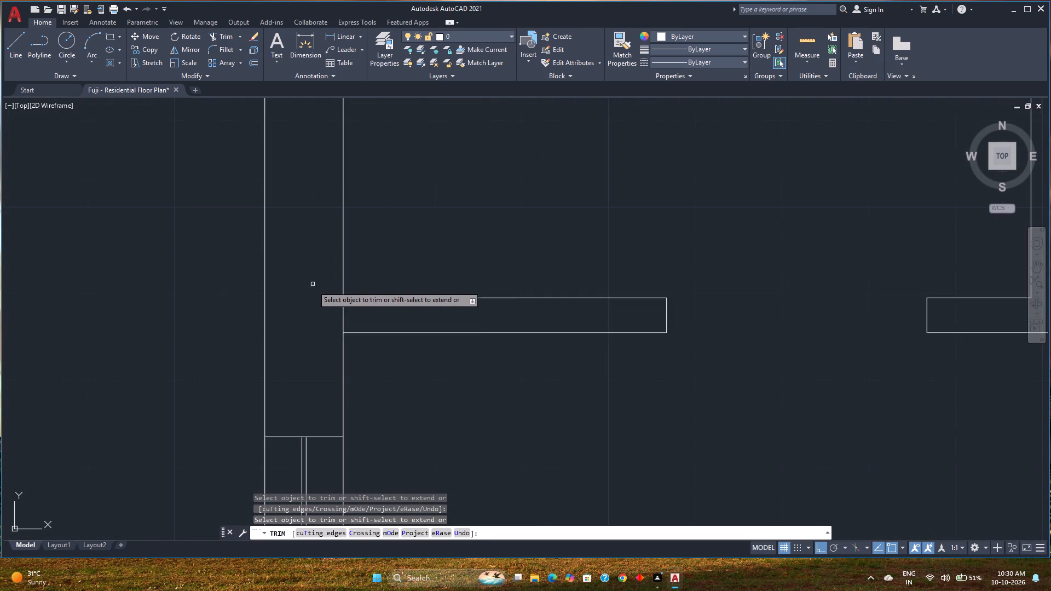
click(315, 317)
click(372, 317)
scroll(368, 304, down, 7)
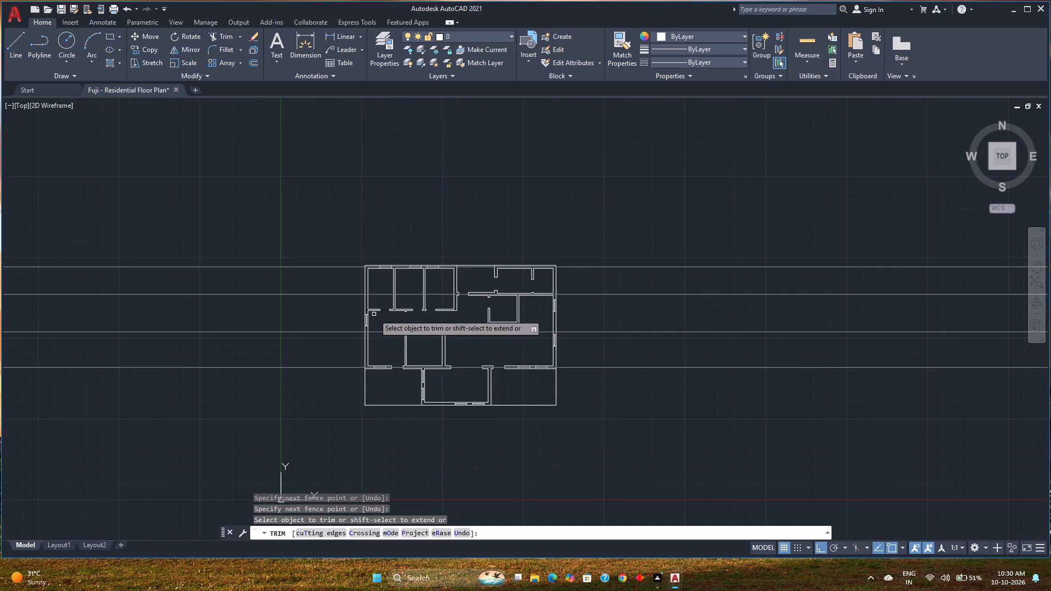
Save the floor plan drawing.
key(ctrl+s)
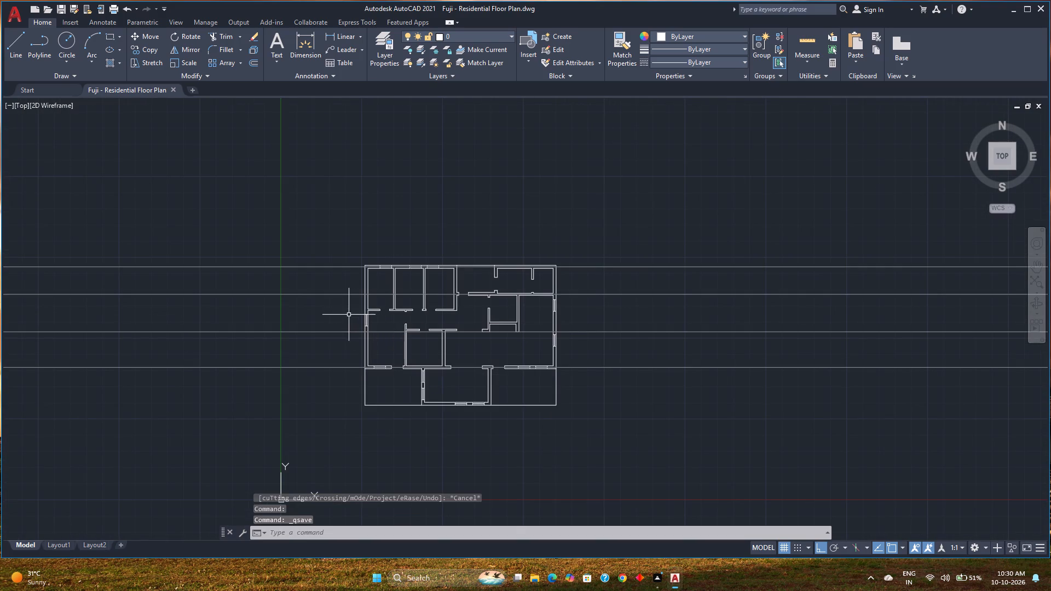
scroll(402, 334, up, 3)
scroll(685, 316, up, 1)
middle_drag(685, 316, 437, 318)
scroll(436, 319, down, 2)
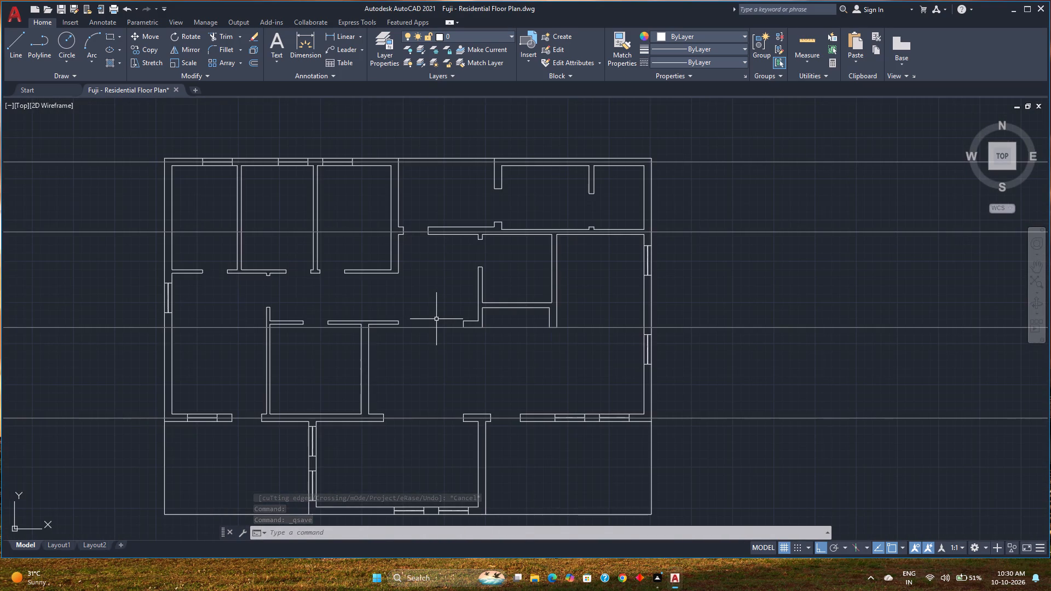
middle_drag(436, 319, 542, 324)
key(space)
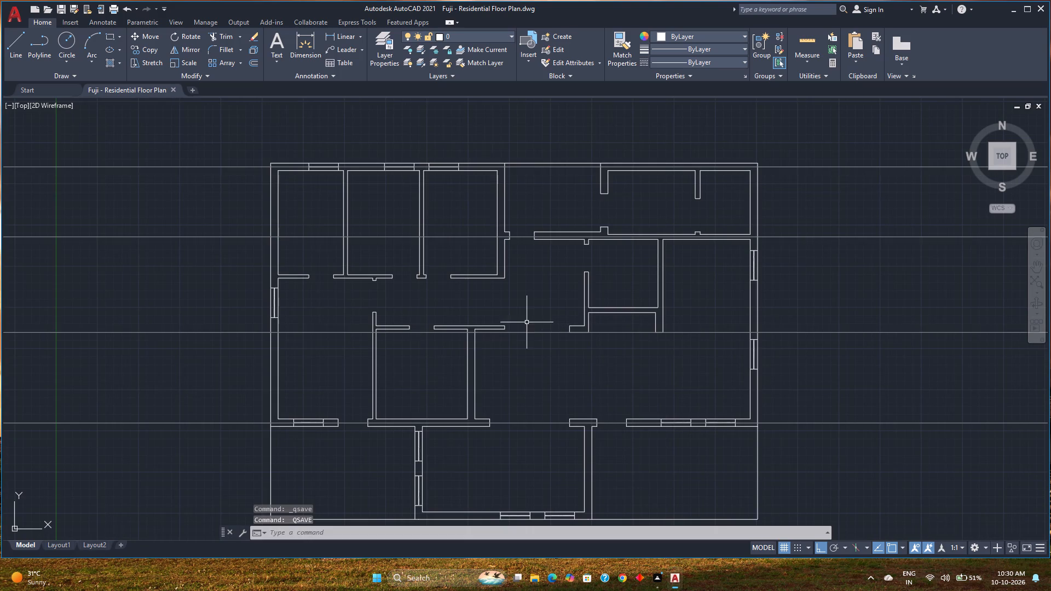
Move the left outer wall's window up so its upper end meets the lower face of the first upper-left room's bottom wall.
scroll(525, 321, down, 1)
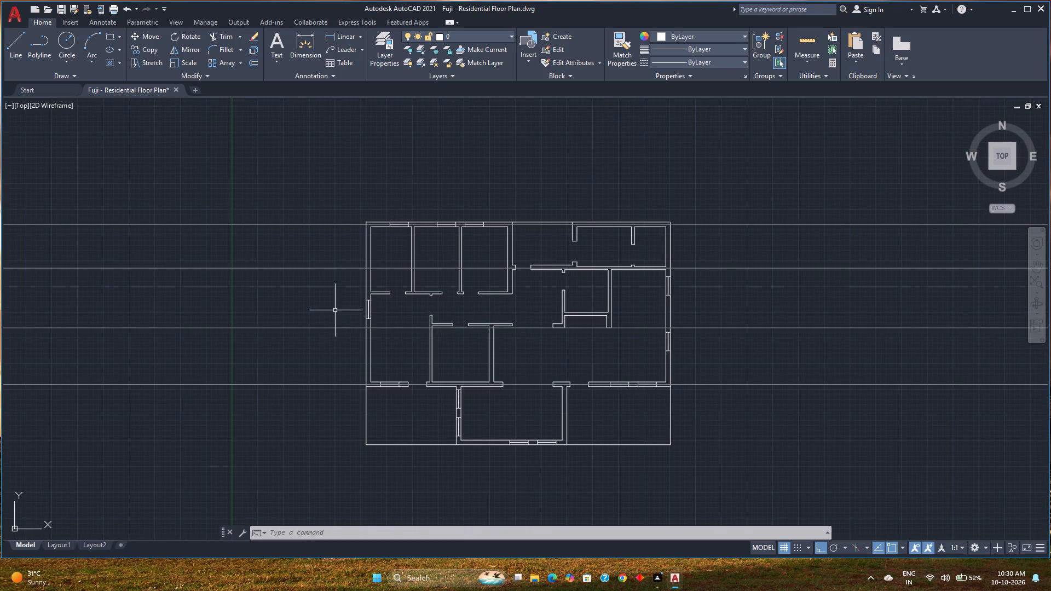
scroll(361, 312, up, 3)
click(389, 268)
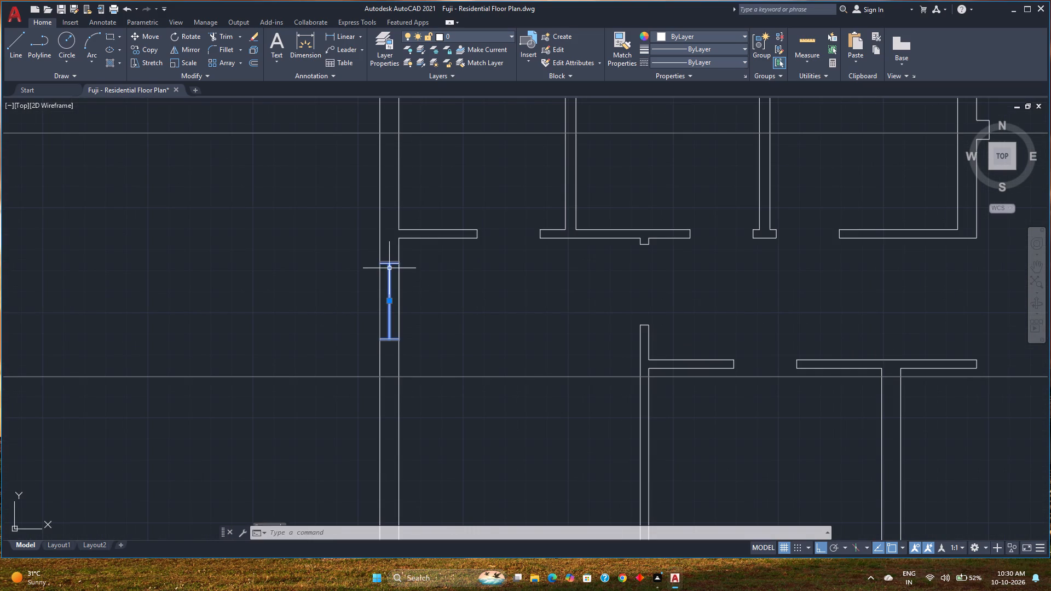
key(m)
key(Return)
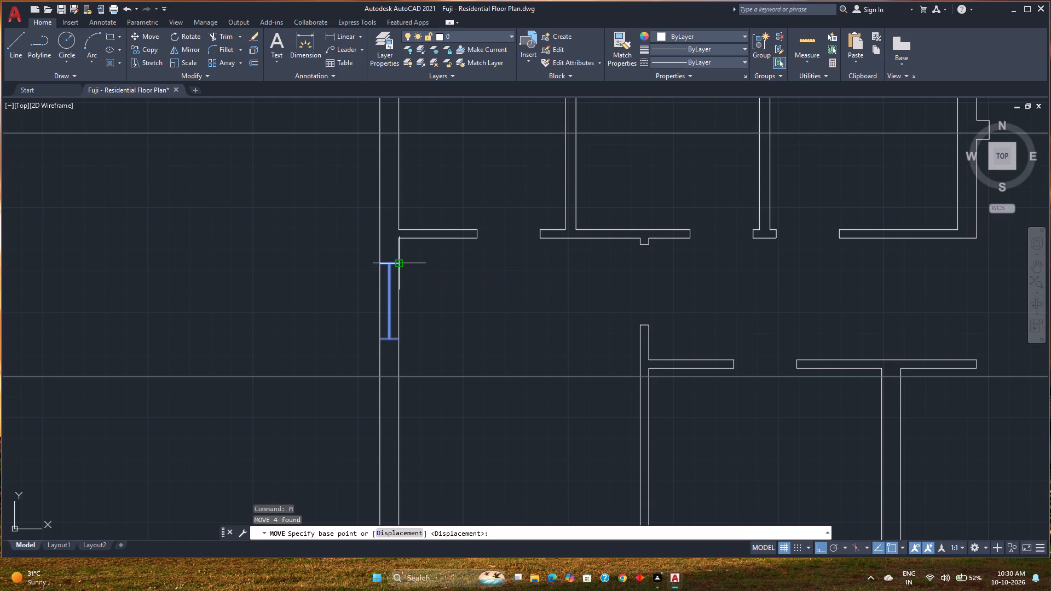
click(401, 268)
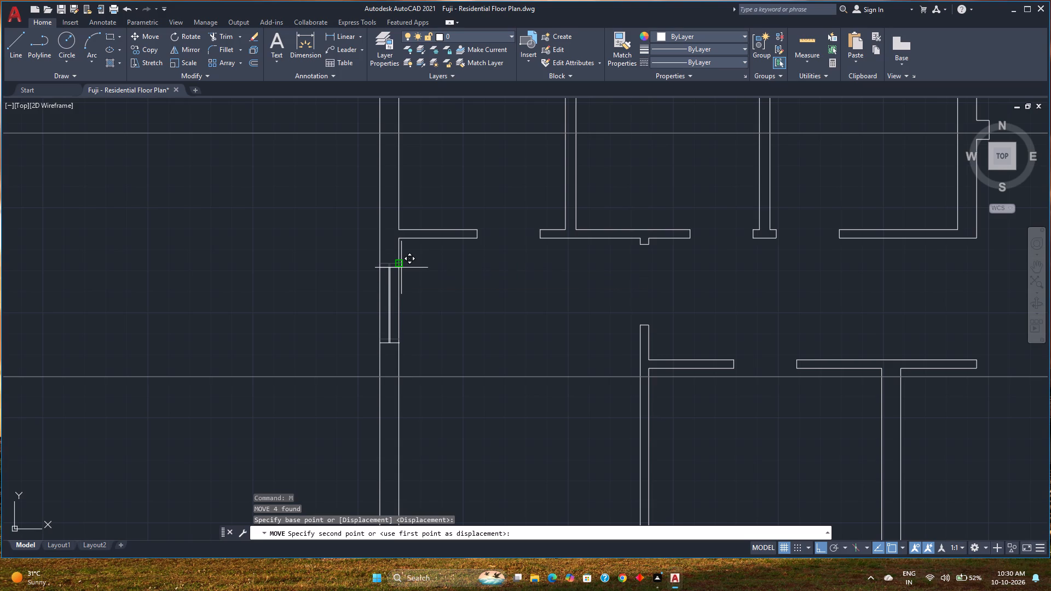
click(400, 239)
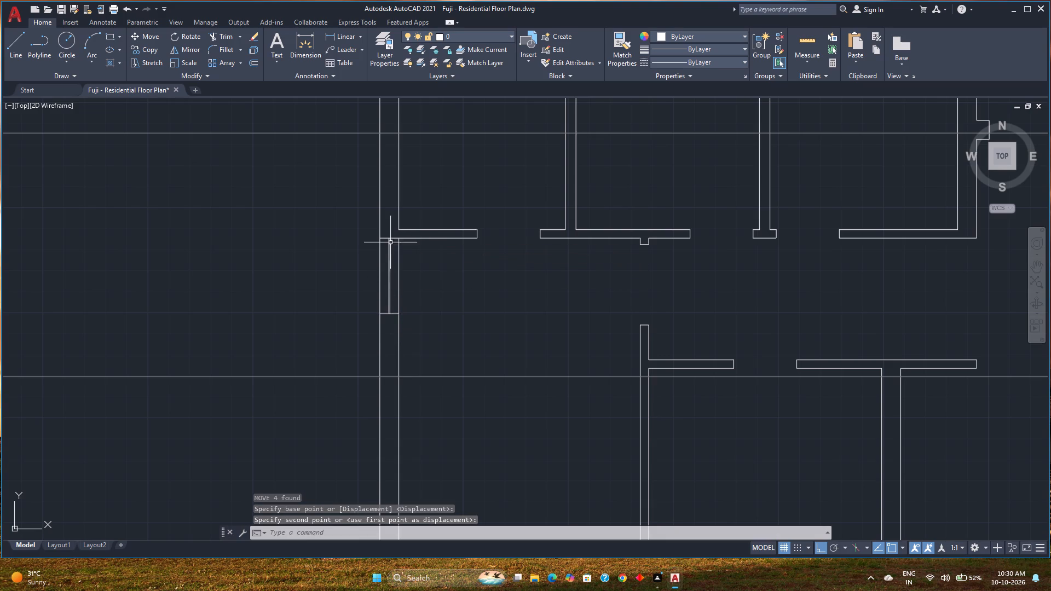
Move the same left outer wall window straight down by 1'6" from that wall corner.
click(394, 238)
click(154, 37)
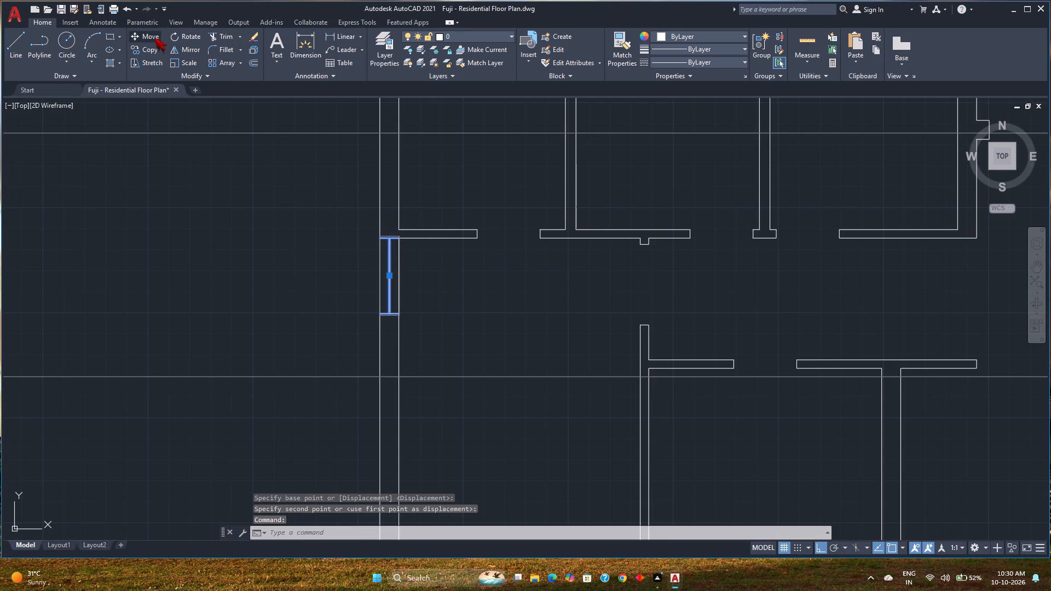
click(397, 237)
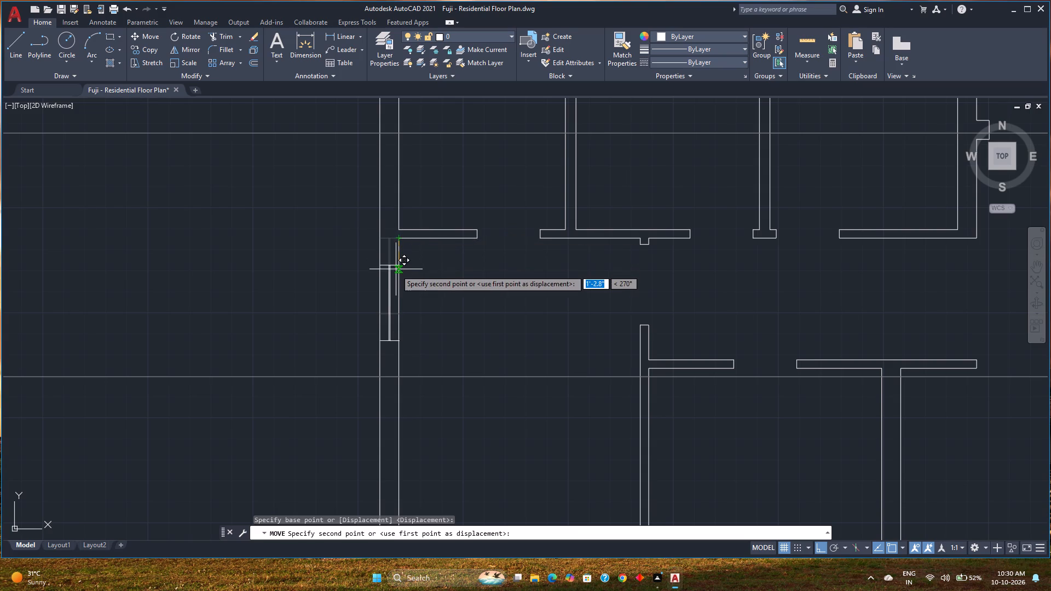
key(1)
key(apostrophe)
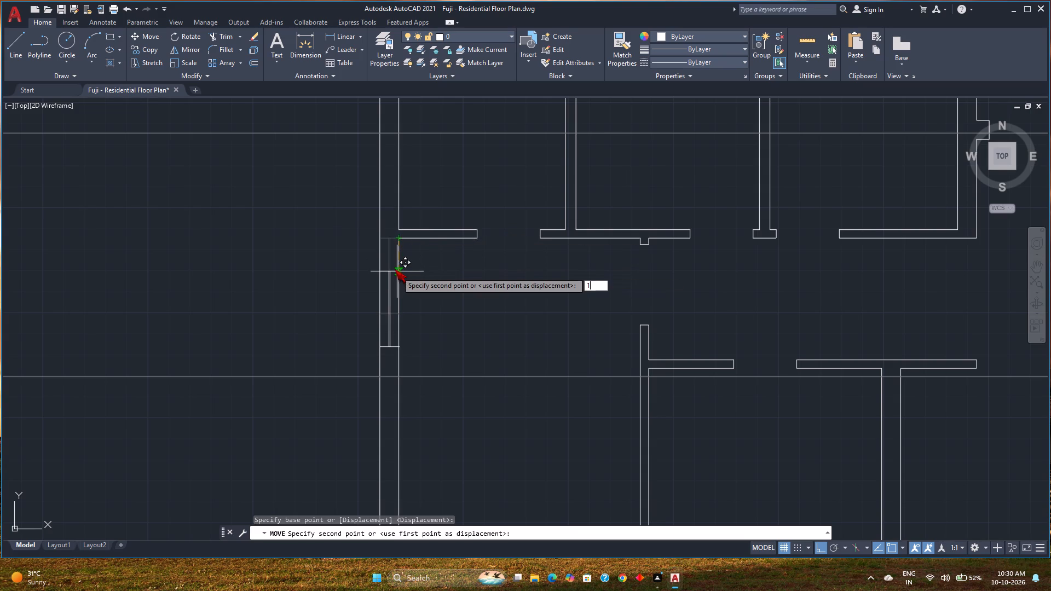
key(6)
key(Return)
Save the floor plan drawing.
scroll(466, 311, down, 1)
middle_drag(466, 311, 399, 300)
key(ctrl+s)
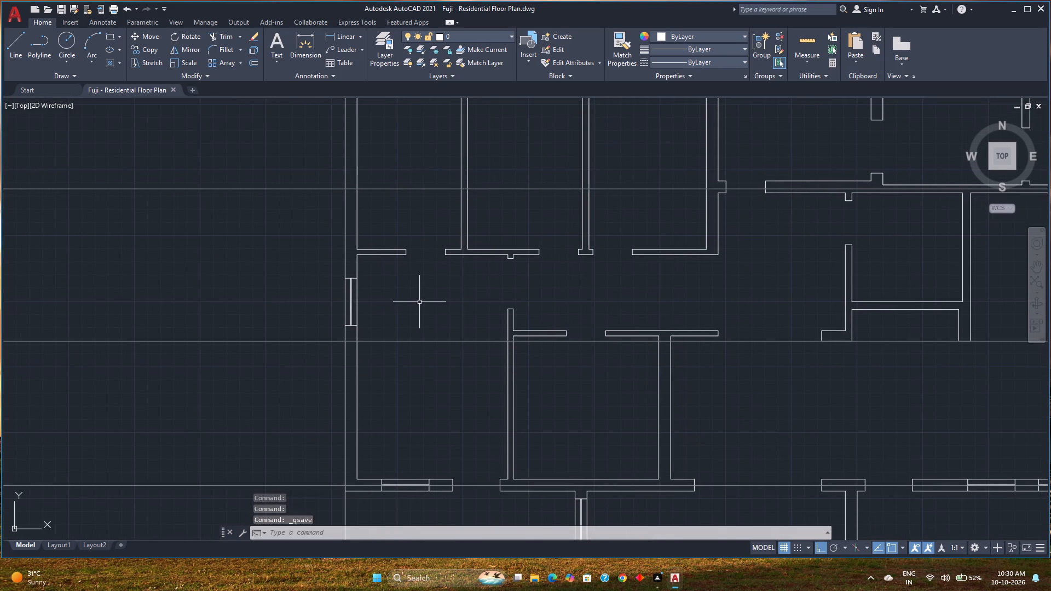
Make layer 1 the current layer.
scroll(419, 300, down, 1)
middle_drag(417, 300, 242, 280)
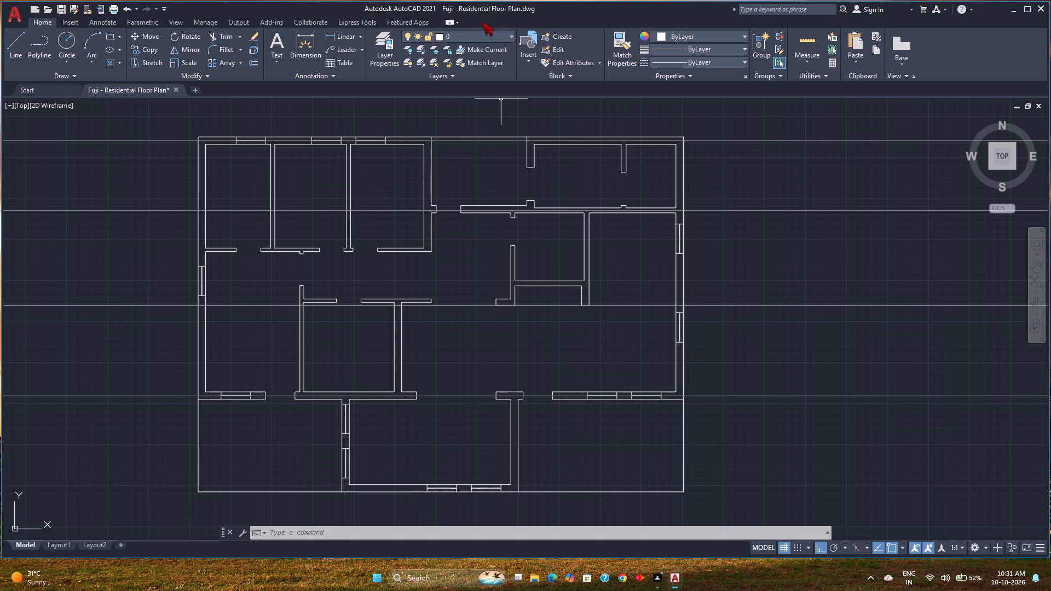
click(485, 37)
click(469, 59)
Draw a vertical construction line midway between the two faces of the wall separating the first and second upper-left rooms.
text(xl)
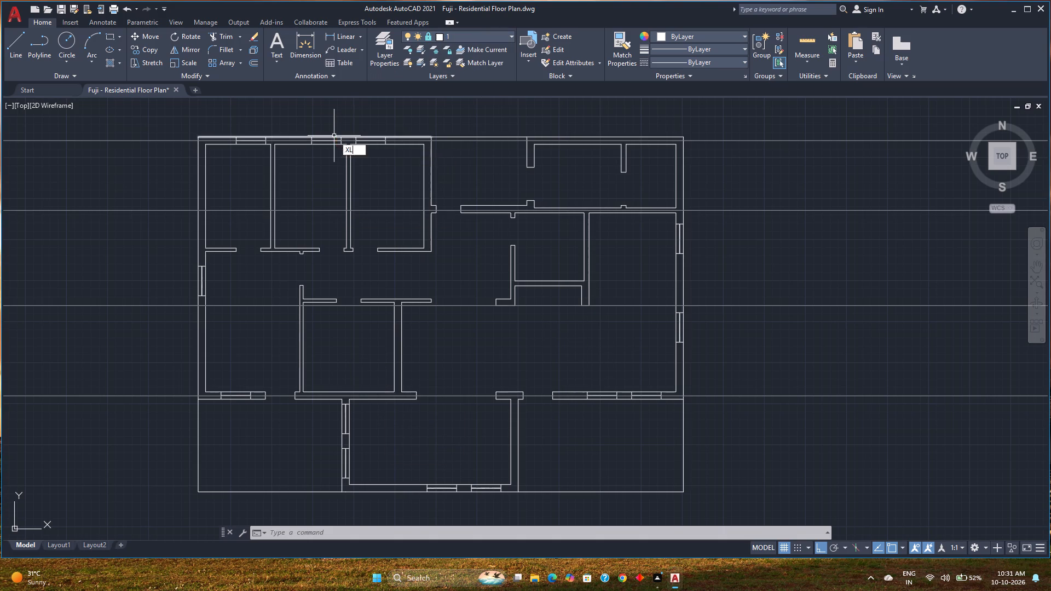
key(Return)
key(v)
key(Return)
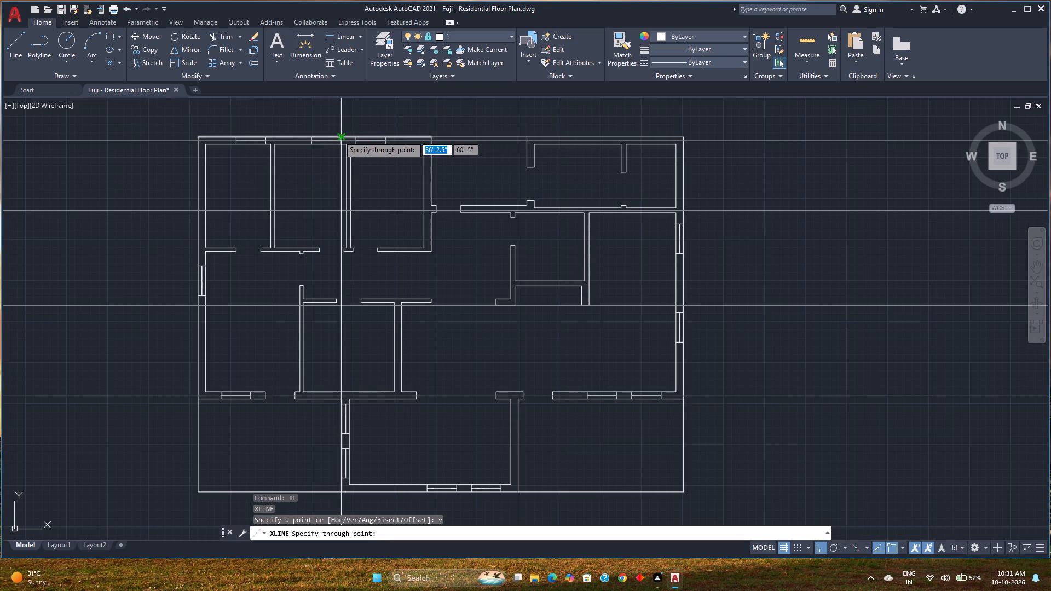
scroll(181, 137, up, 2)
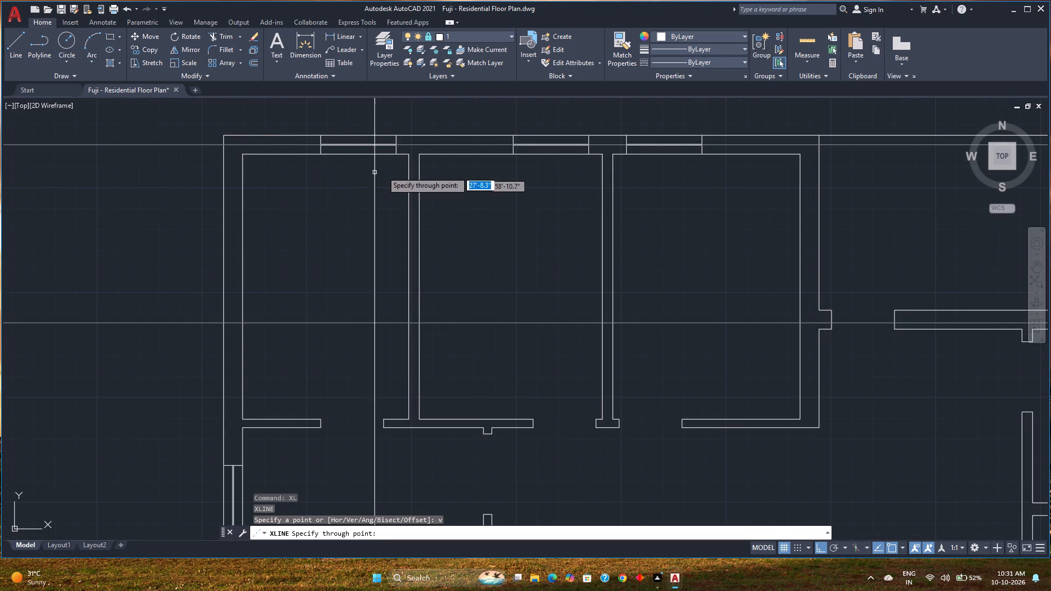
key(m)
text(2p)
key(Return)
scroll(423, 151, up, 3)
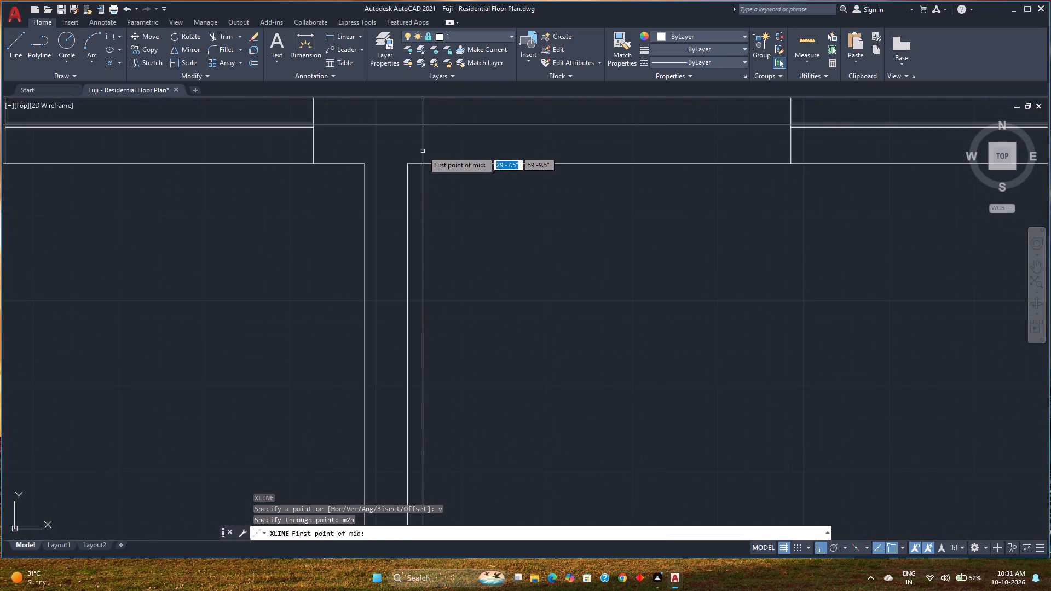
click(409, 165)
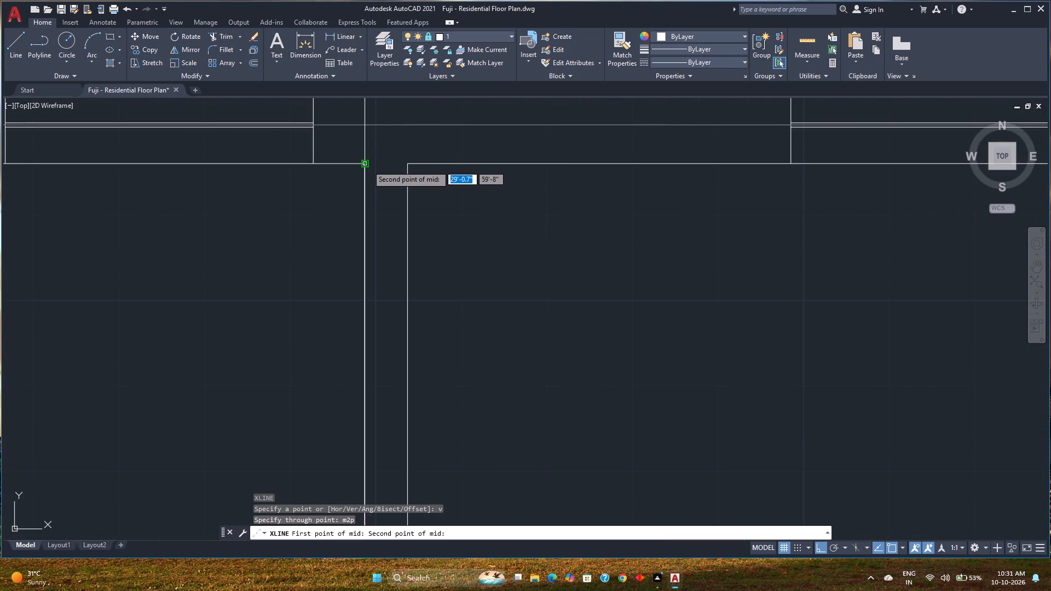
click(367, 165)
scroll(311, 196, down, 3)
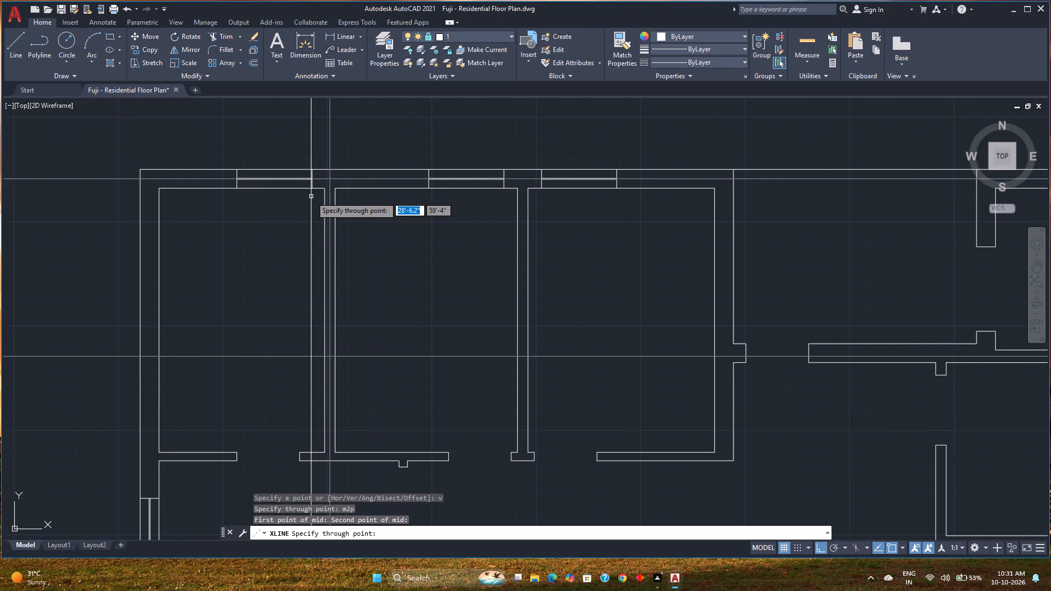
key(Escape)
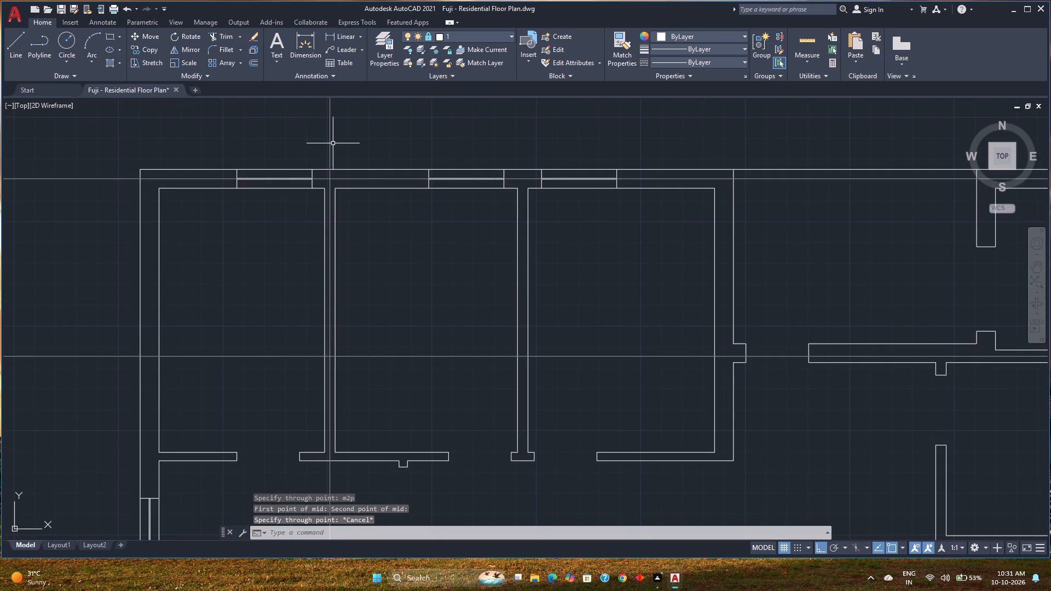
click(330, 139)
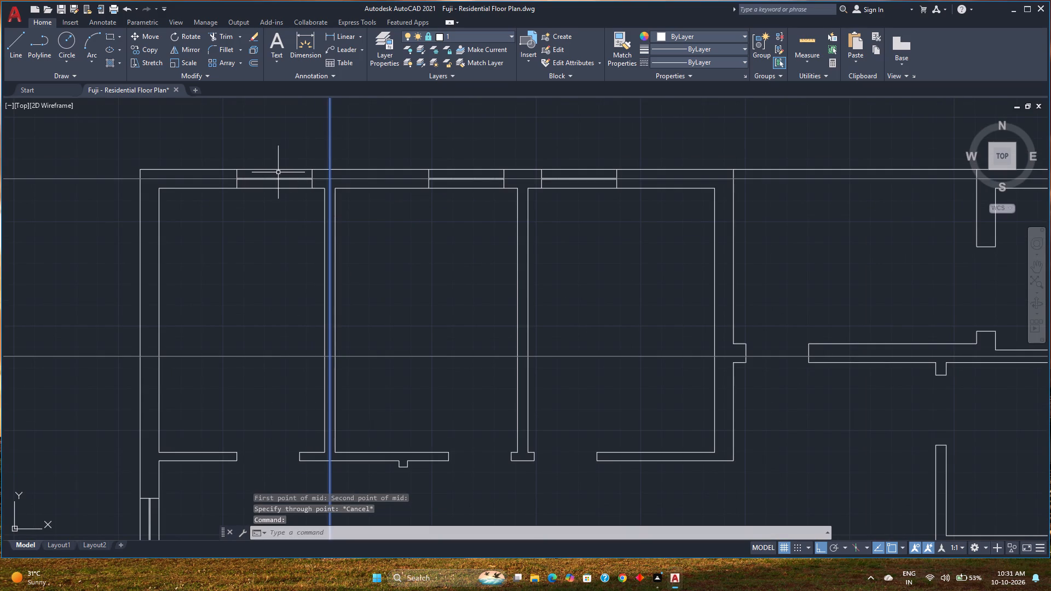
key(Escape)
Unlock layer 1.
click(427, 37)
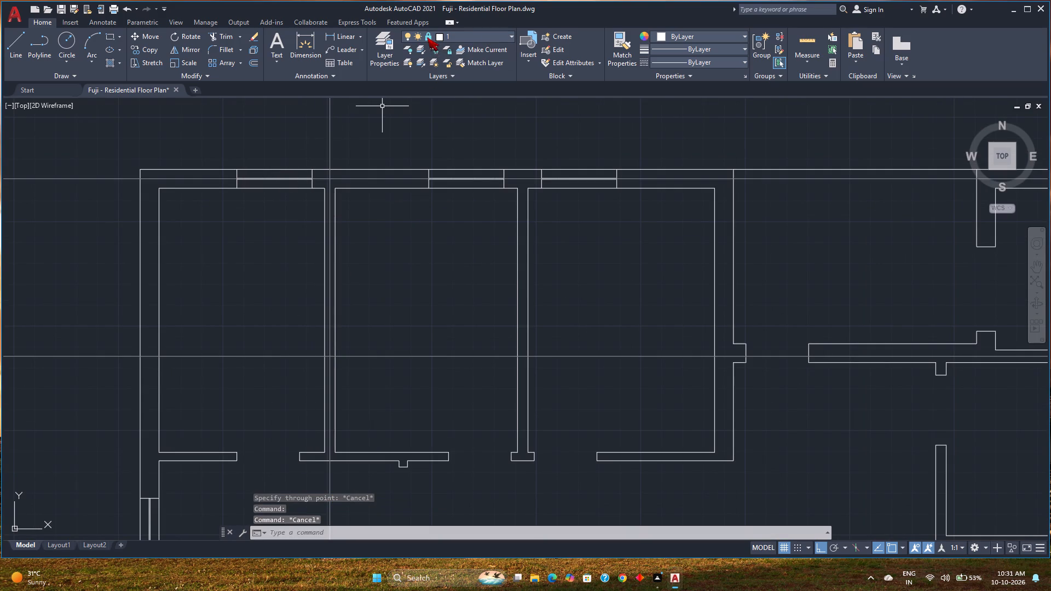
click(429, 62)
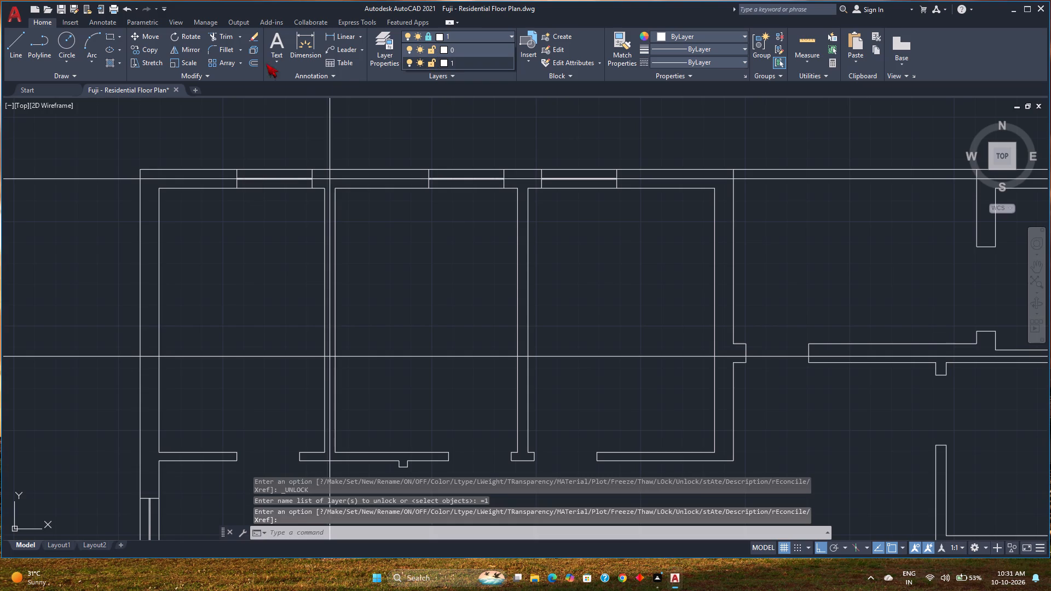
Offset the vertical construction line 7'2" towards the left outer wall.
click(253, 61)
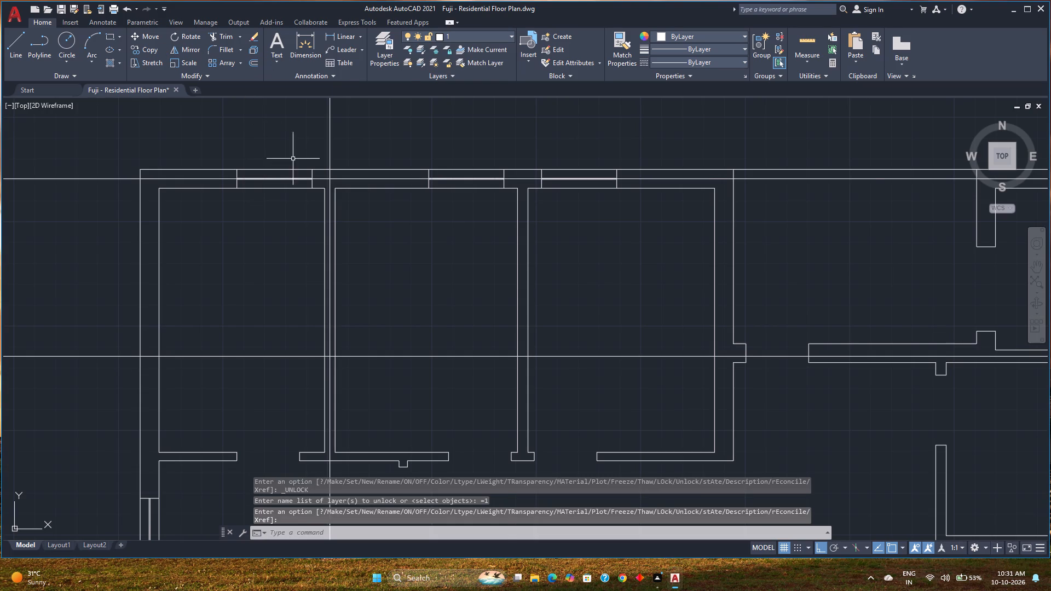
scroll(286, 153, down, 1)
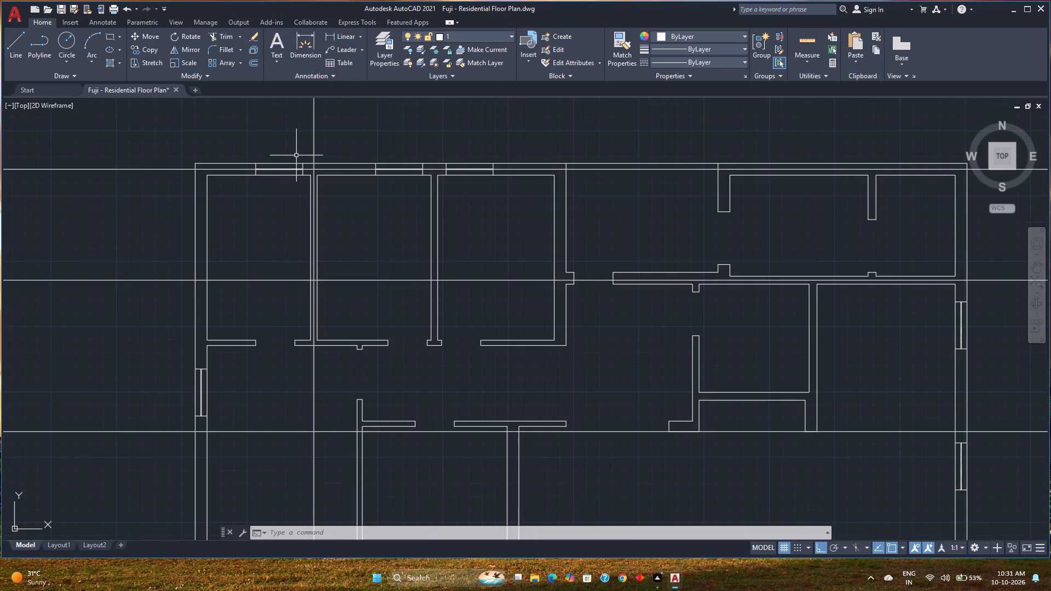
click(256, 61)
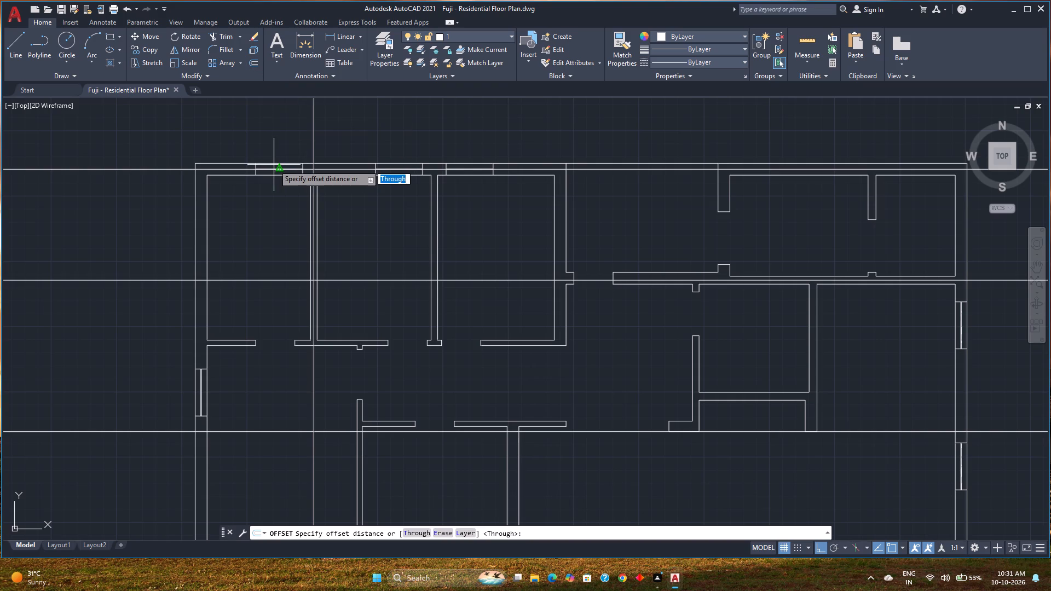
key(7)
text('2)
key(shift+quotedbl)
key(Return)
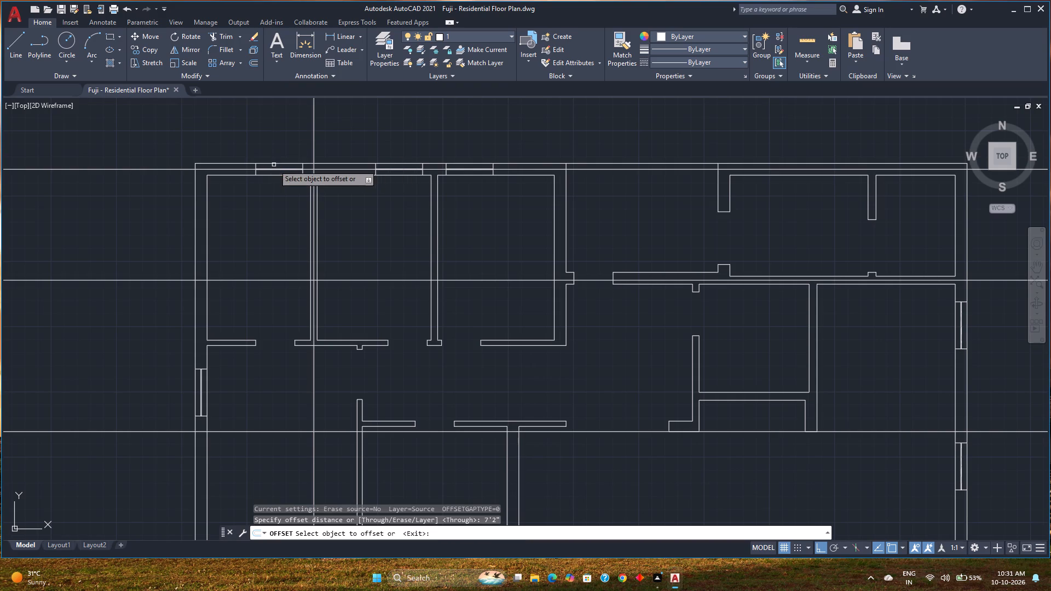
click(314, 125)
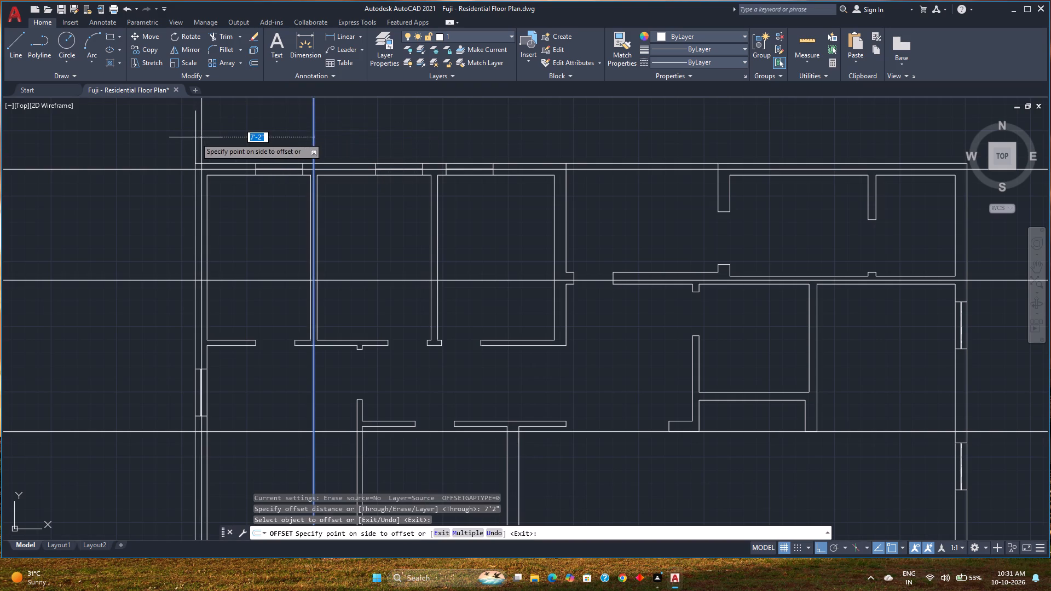
click(195, 137)
Offset the original vertical construction line 7'8" to the right, towards the wall between the second and third upper rooms.
click(314, 125)
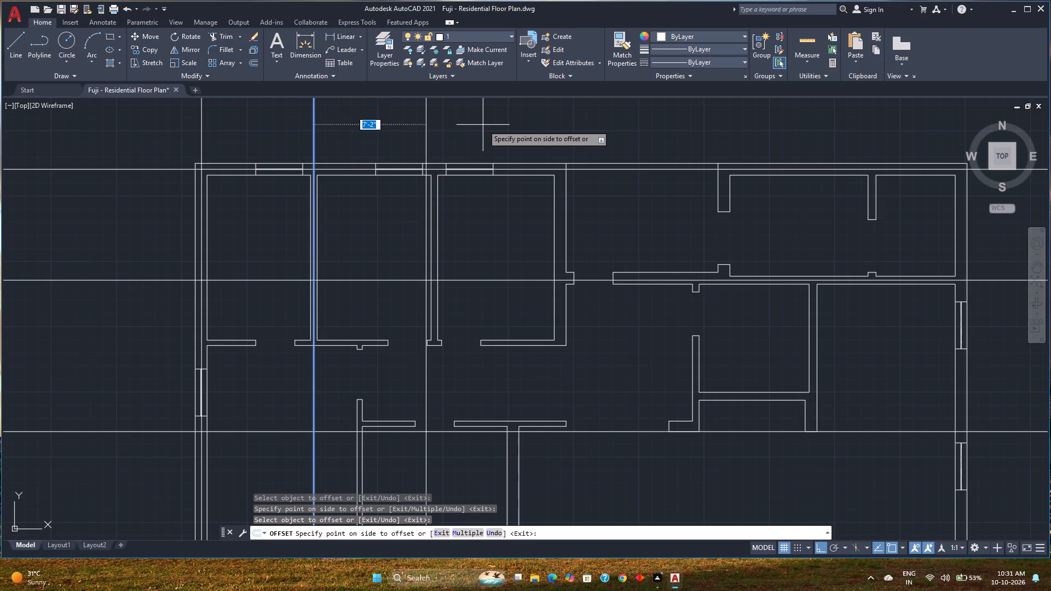
key(7)
key(apostrophe)
key(8)
key(shift+quotedbl)
key(Return)
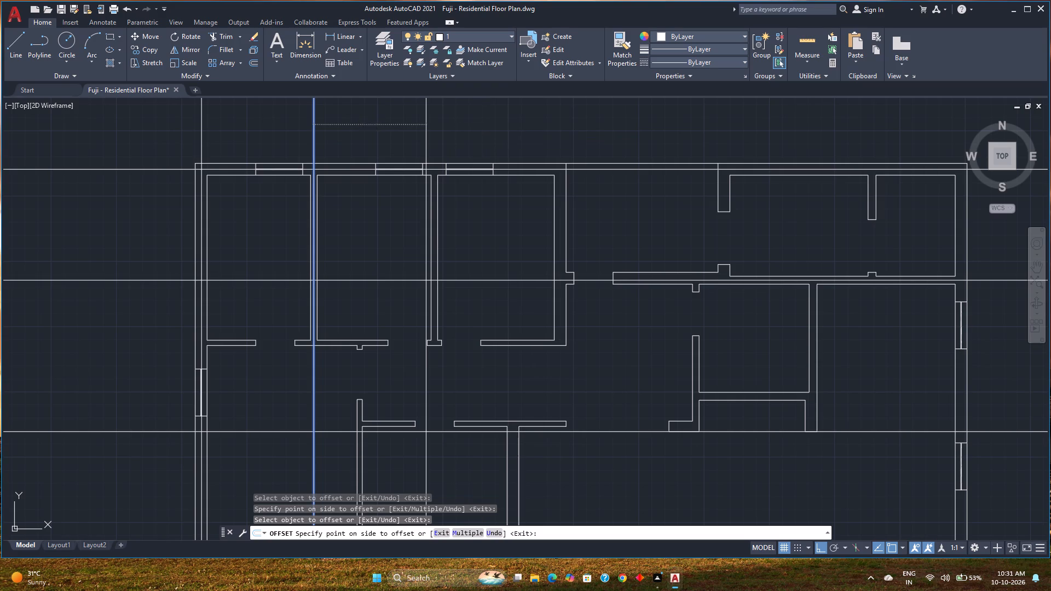
Offset the vertical construction line between the second and third upper rooms 8' towards the third room's right wall.
scroll(490, 126, up, 1)
middle_drag(490, 126, 425, 158)
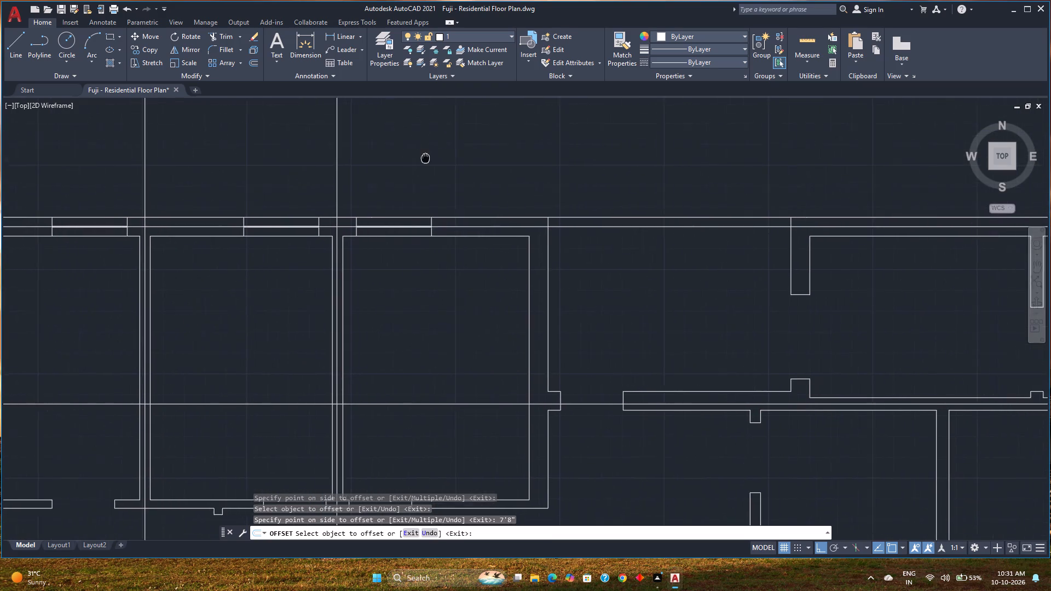
middle_drag(425, 158, 408, 154)
scroll(407, 151, down, 1)
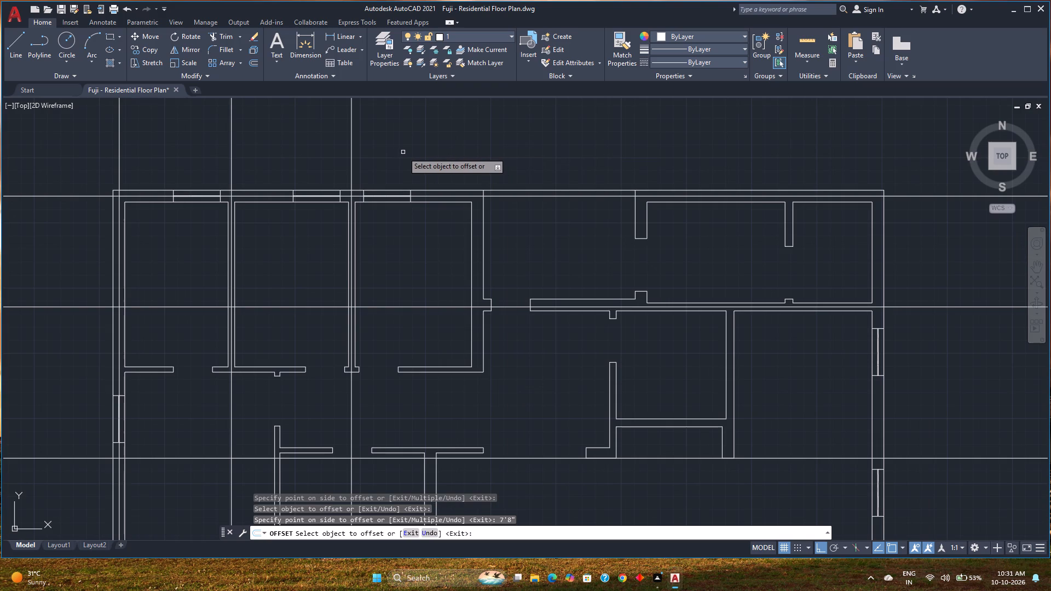
click(350, 137)
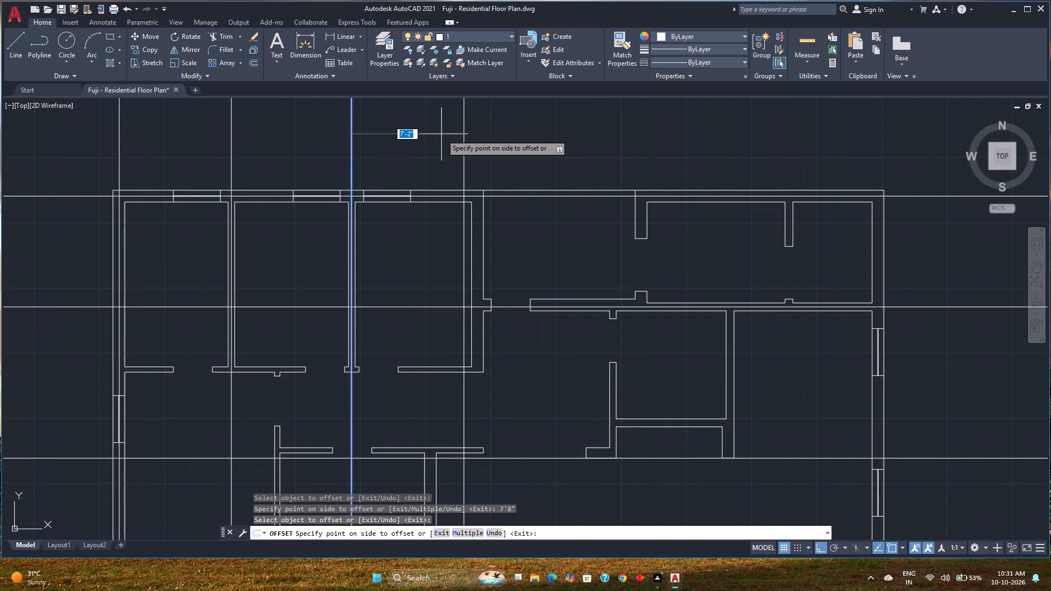
key(8)
key(apostrophe)
key(Return)
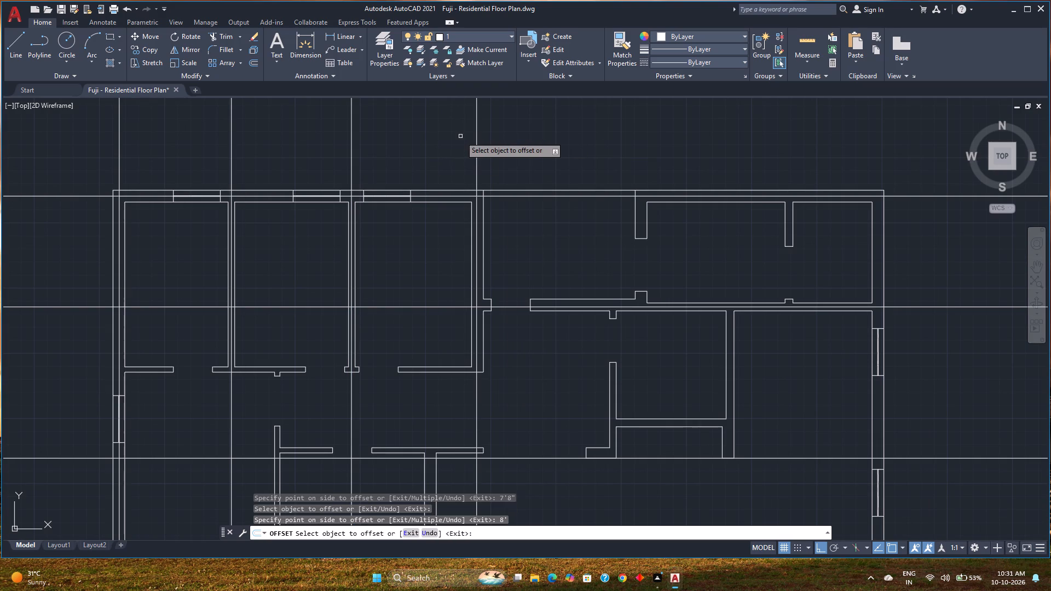
Offset the vertical construction line at the third upper room's right wall 10'5" to the right, towards the first upper wall stub.
middle_drag(506, 170, 425, 178)
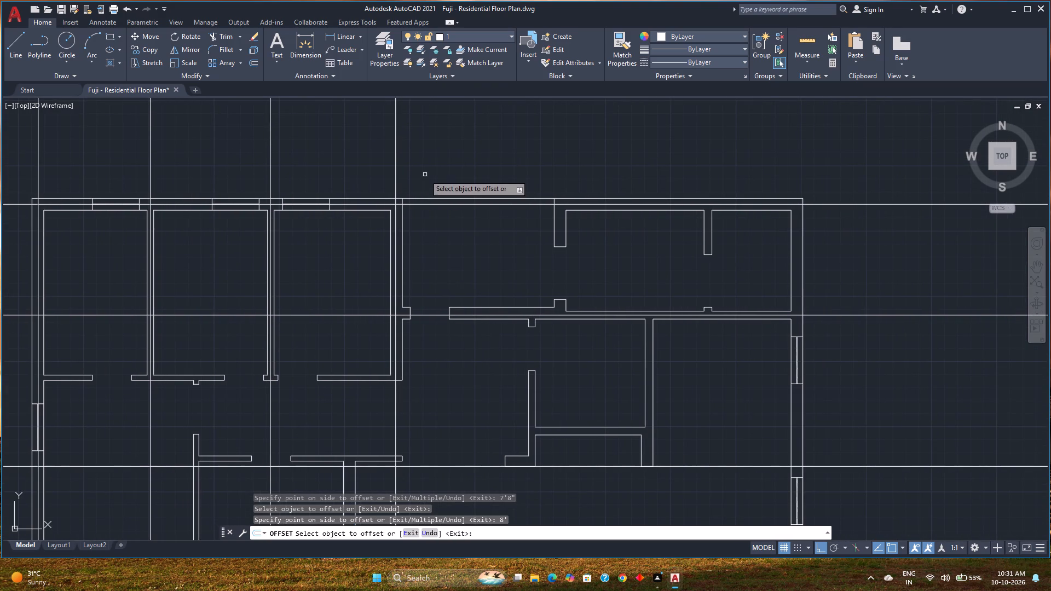
click(396, 152)
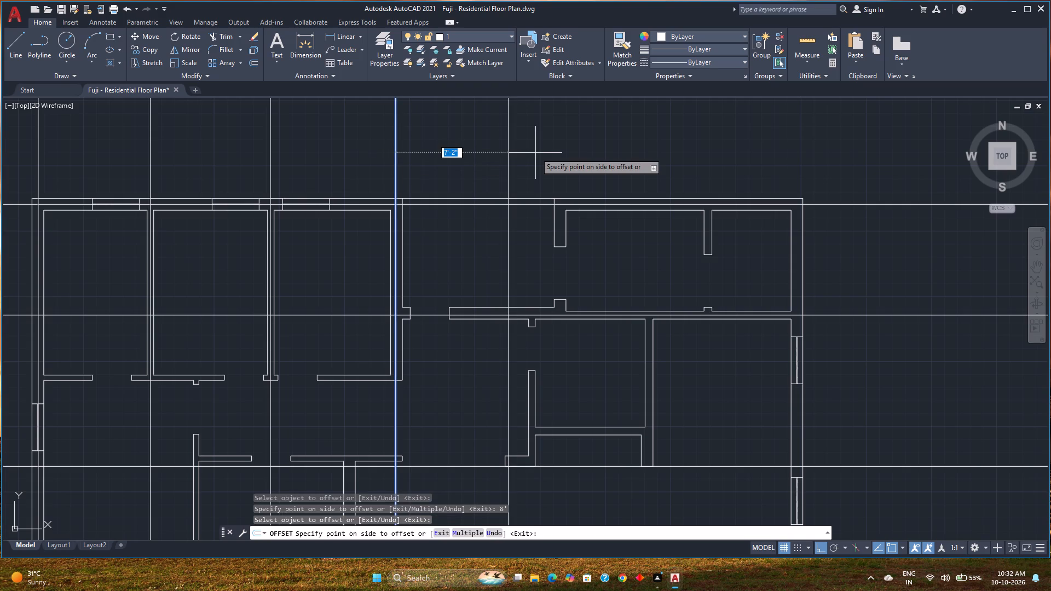
key(1)
text(0'5)
key(shift+quotedbl)
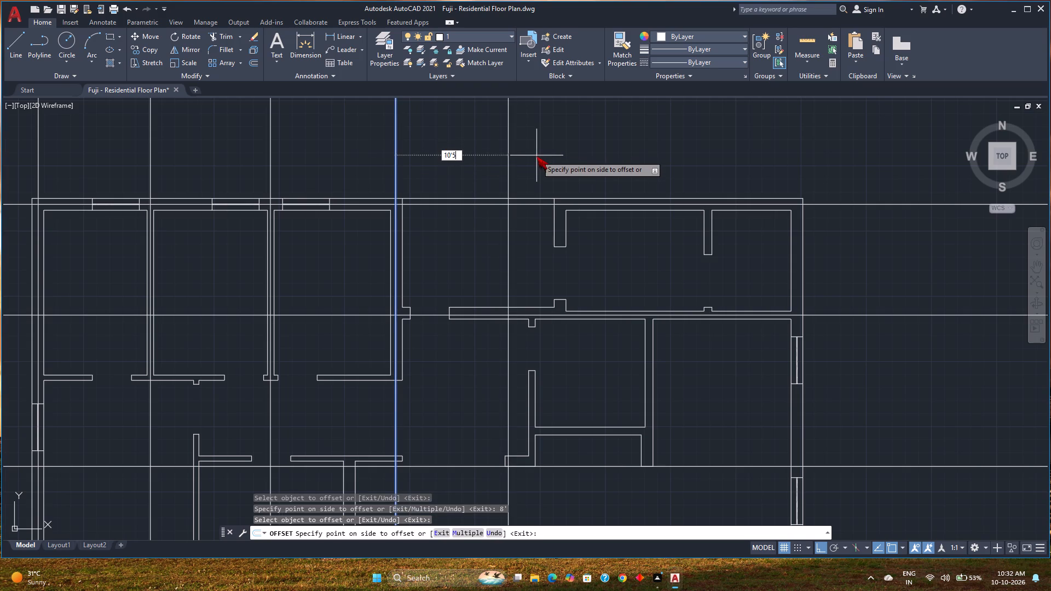
key(Return)
Offset the vertical construction line at the first upper wall stub 9'5" to the right, towards the second stub.
middle_drag(555, 161, 412, 207)
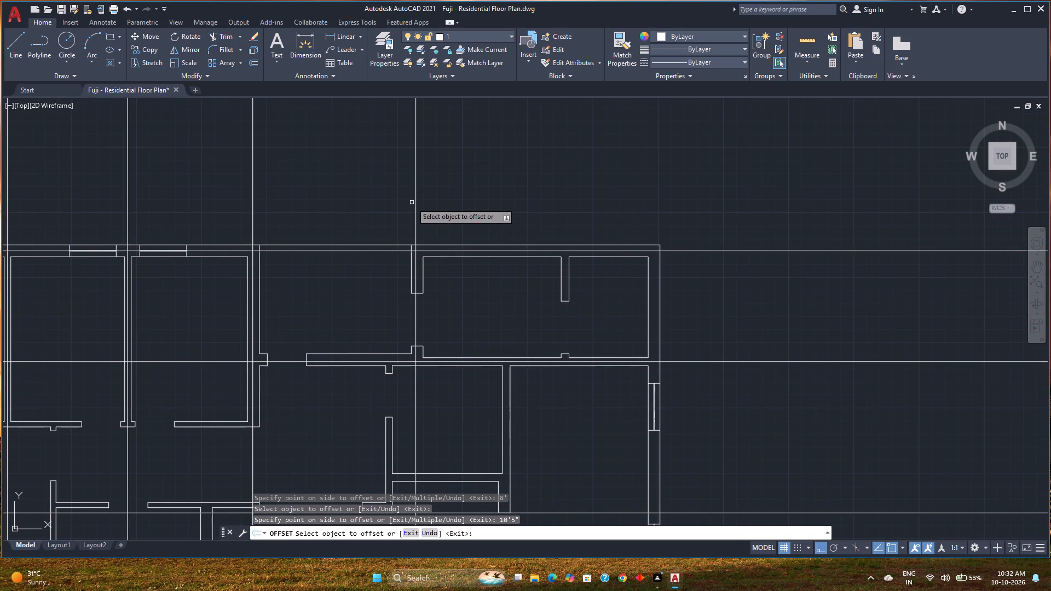
click(417, 169)
key(9)
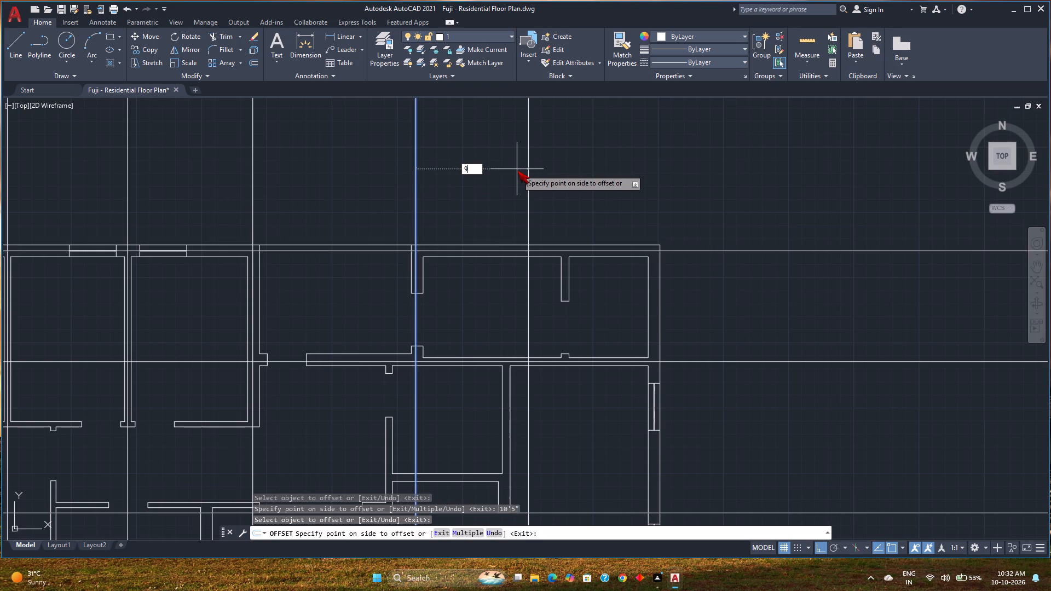
text('5)
key(shift+quotedbl)
key(Return)
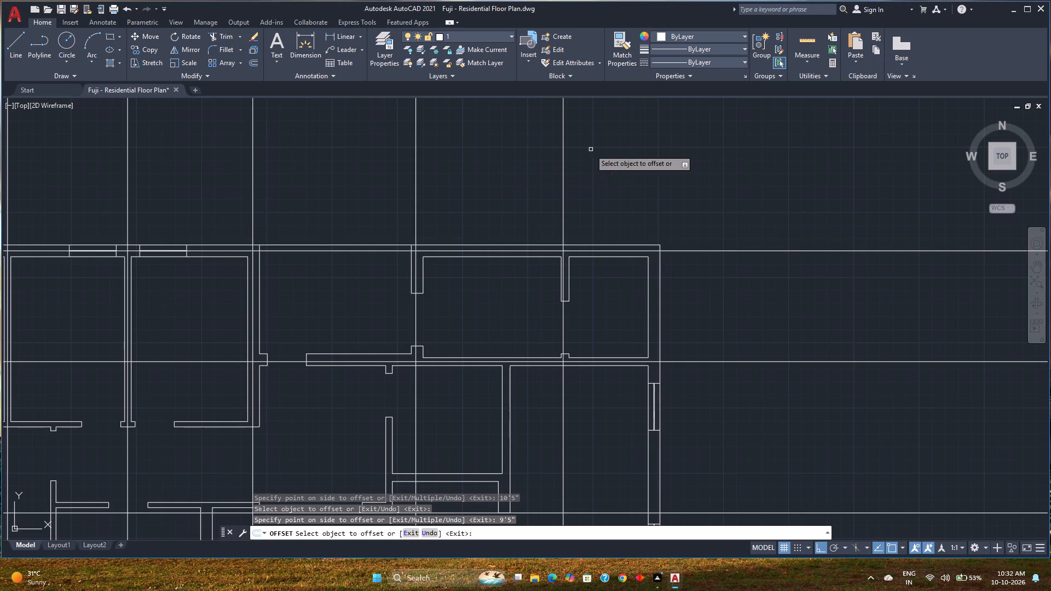
Offset the vertical construction line at the second upper wall stub 5'8" towards the right outer wall and end the Offset command.
click(564, 160)
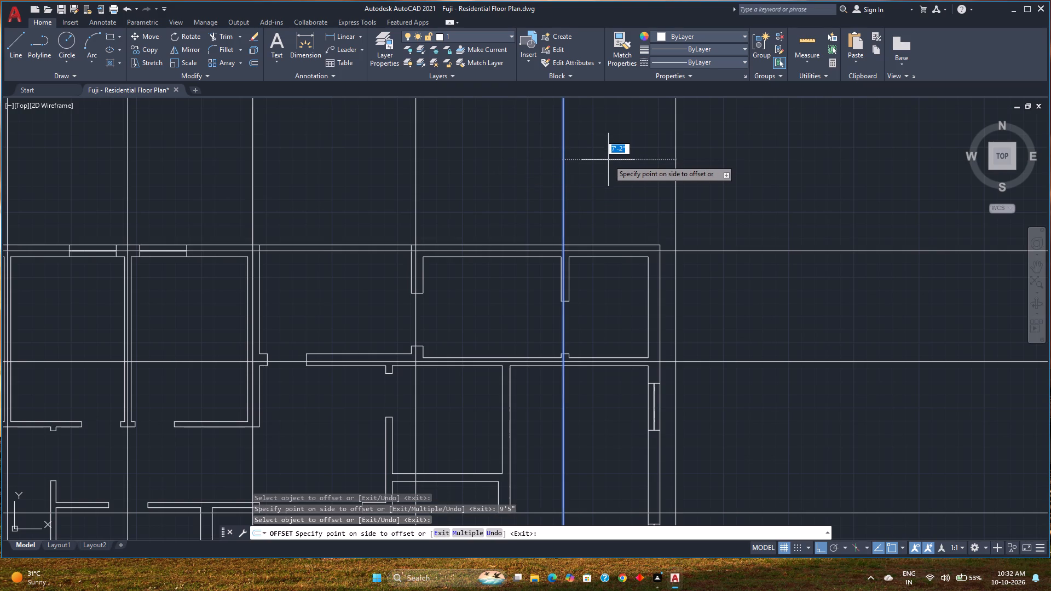
key(5)
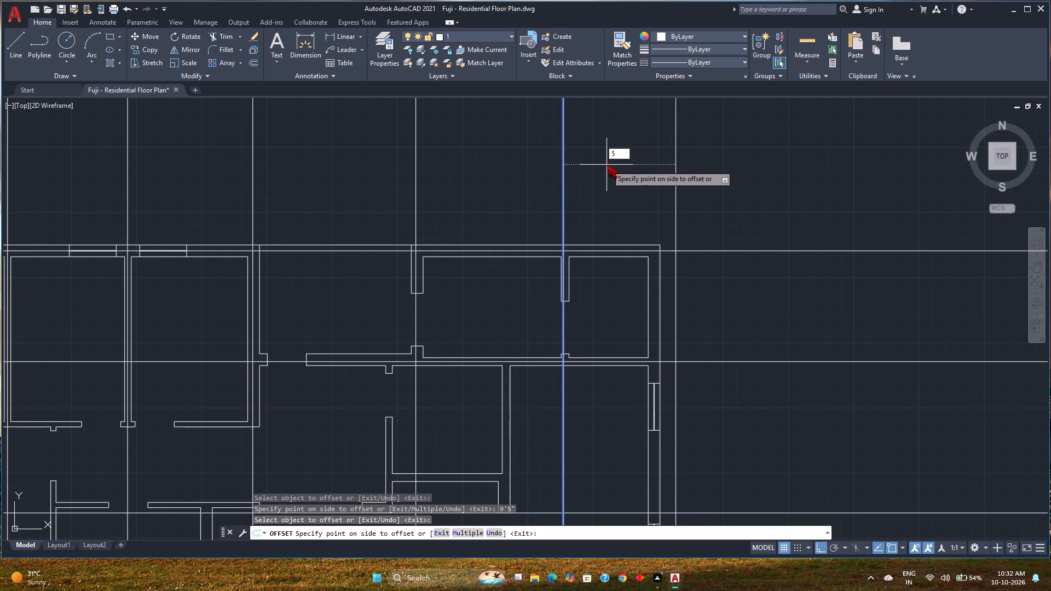
text('8)
key(shift+quotedbl)
key(Return)
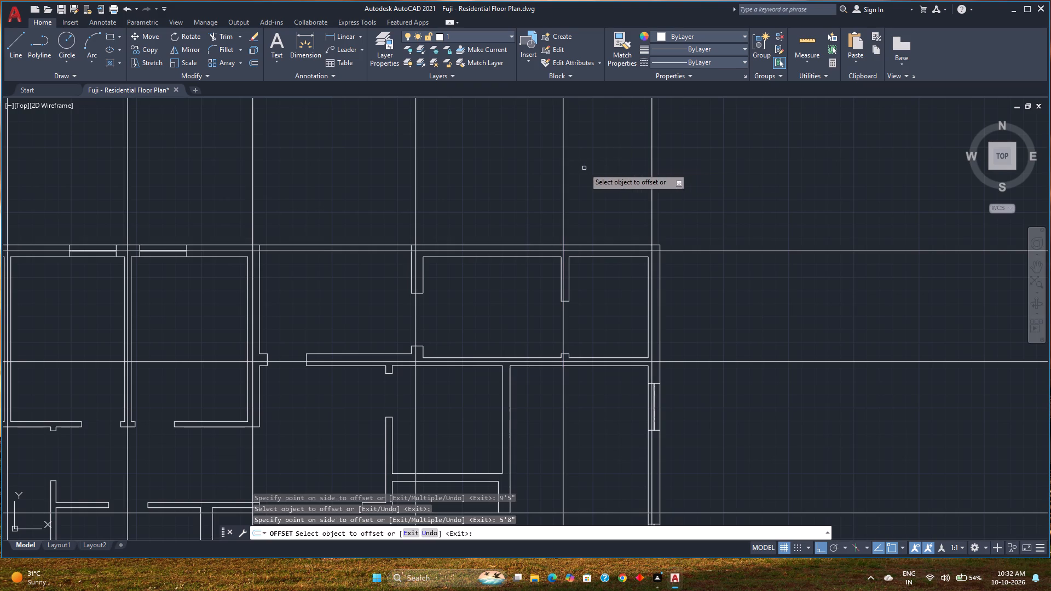
key(space)
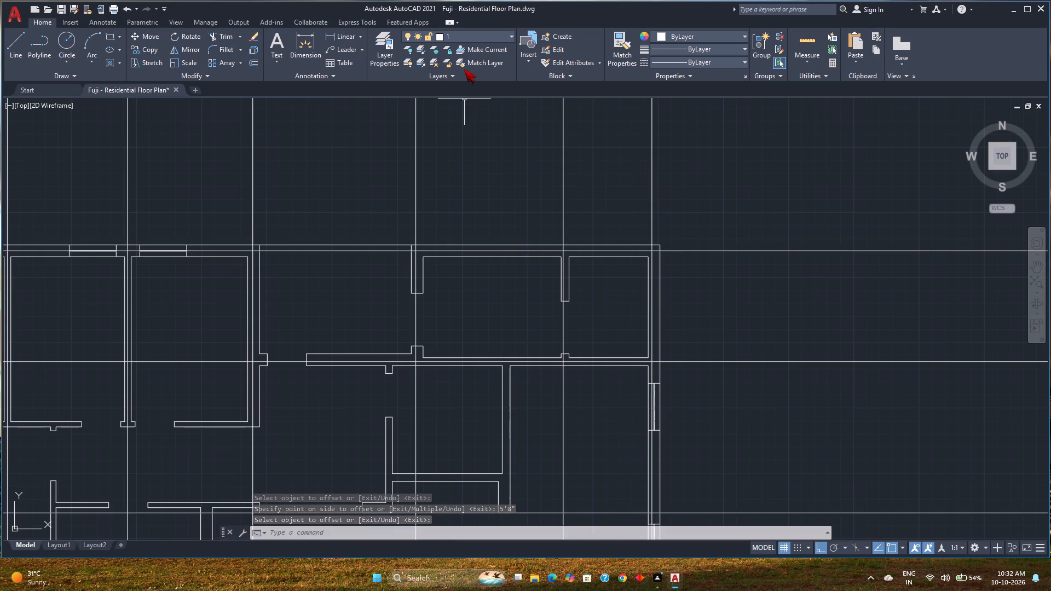
Lock layer 1.
click(430, 37)
click(434, 63)
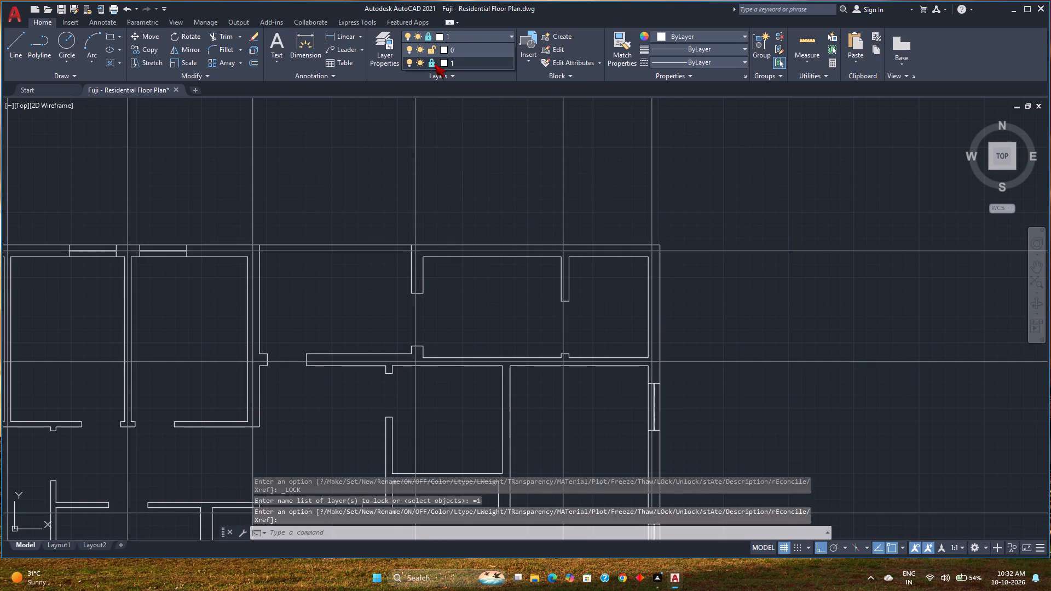
Examine how the plan's upper and right-hand walls line up with the vertical construction lines.
scroll(432, 279, down, 1)
middle_drag(434, 279, 654, 266)
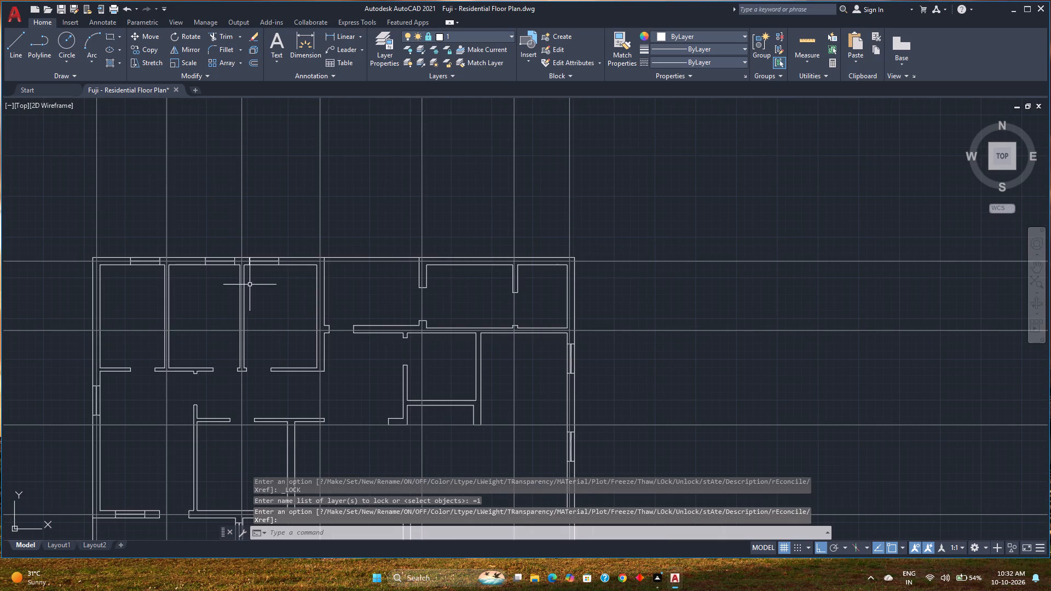
scroll(246, 274, up, 4)
scroll(239, 260, down, 1)
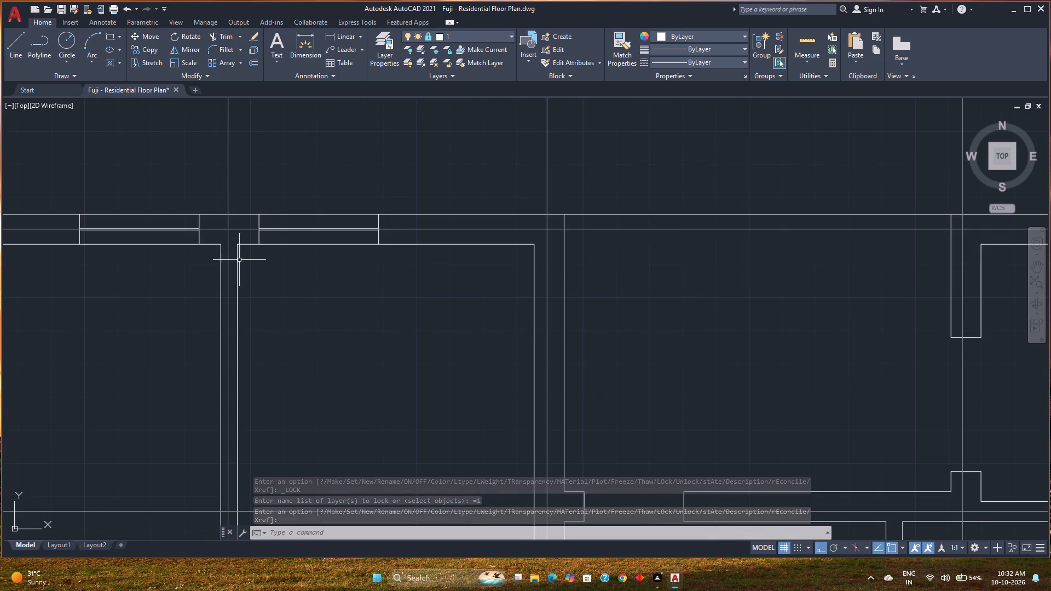
middle_drag(209, 289, 604, 271)
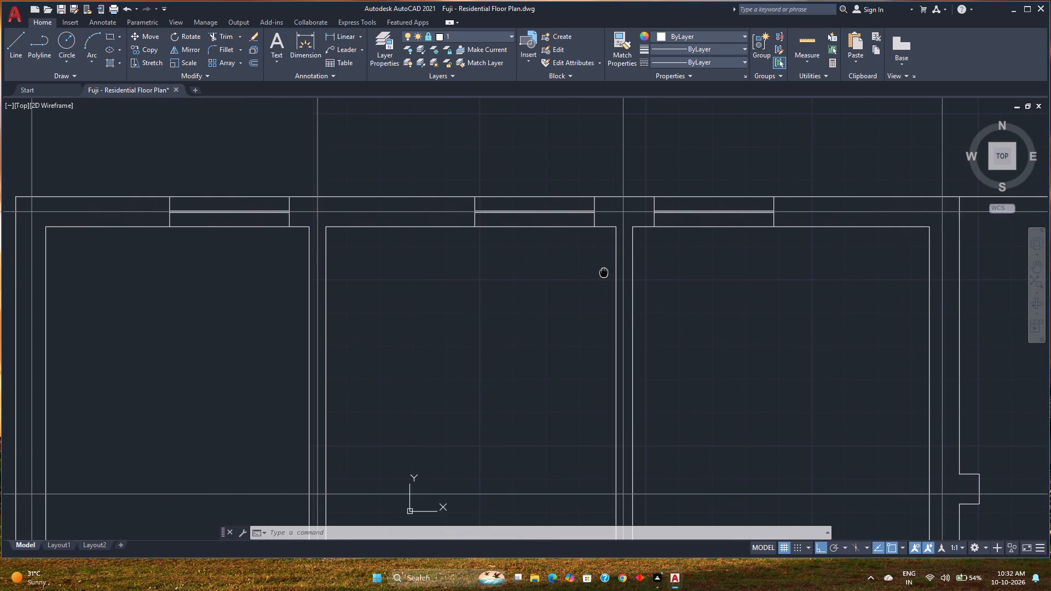
scroll(477, 273, down, 1)
middle_drag(469, 273, 241, 270)
scroll(455, 279, down, 2)
middle_drag(454, 279, 392, 273)
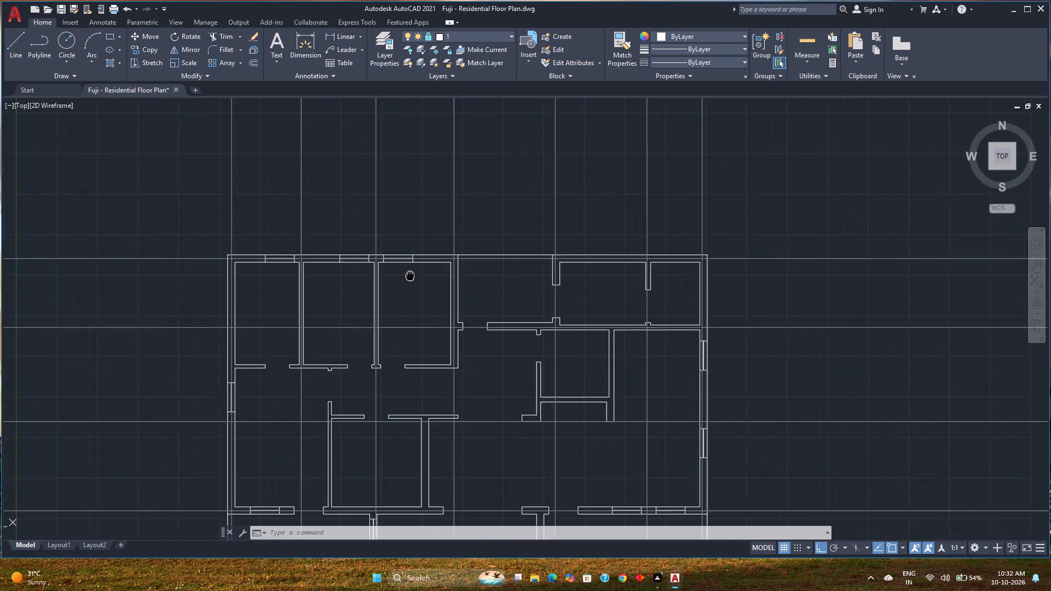
middle_drag(392, 273, 228, 266)
scroll(557, 270, up, 2)
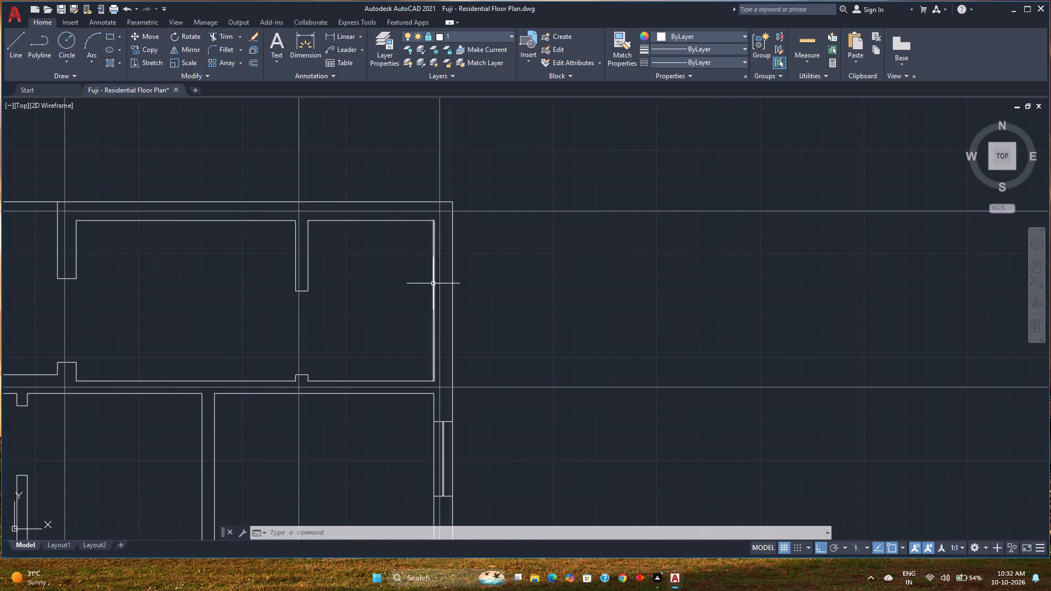
middle_drag(433, 283, 555, 298)
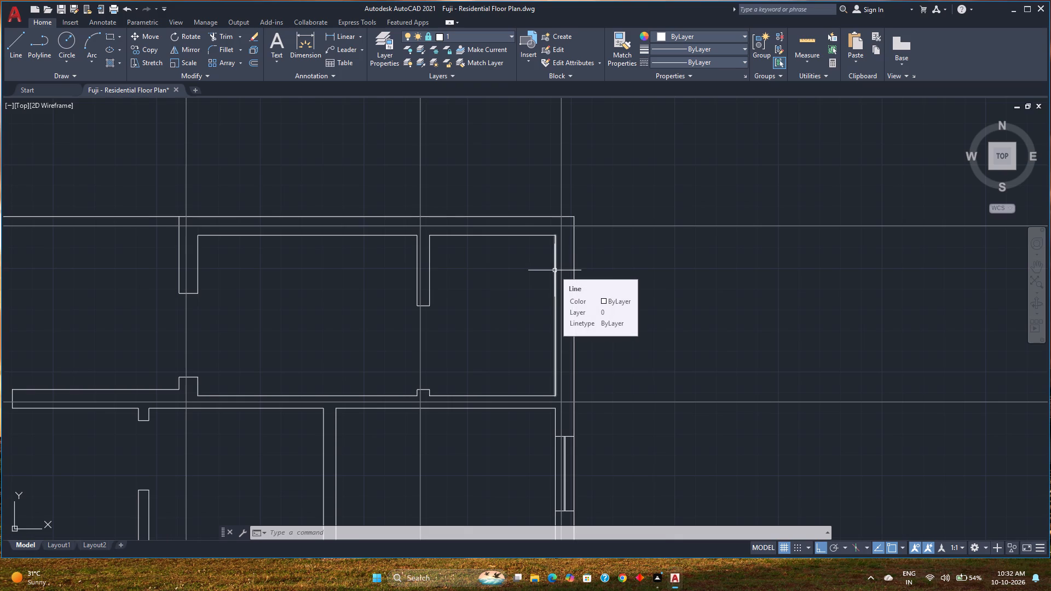
scroll(425, 286, up, 1)
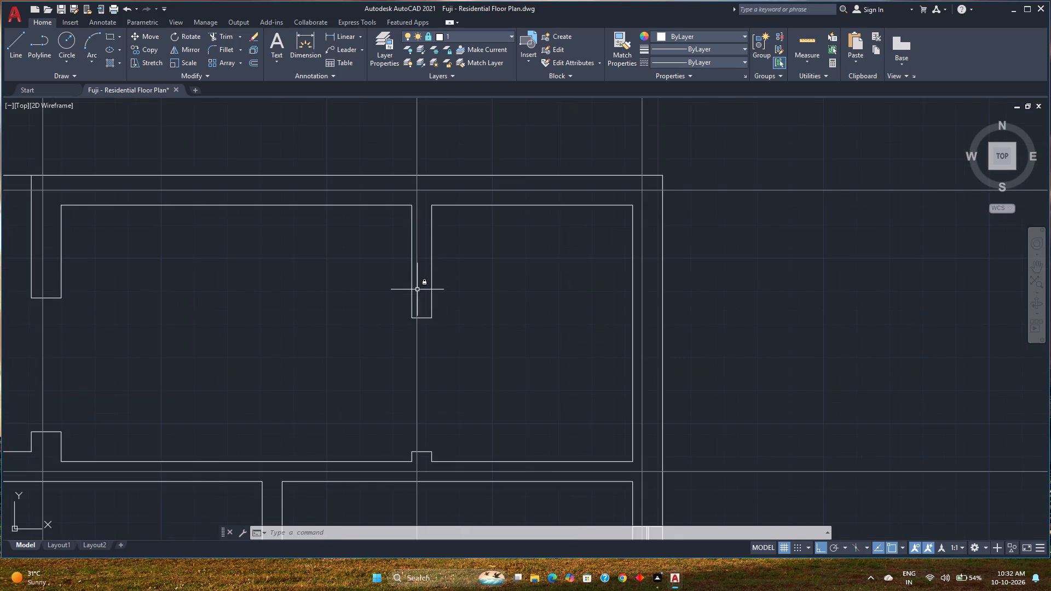
scroll(425, 286, down, 1)
middle_drag(425, 286, 441, 325)
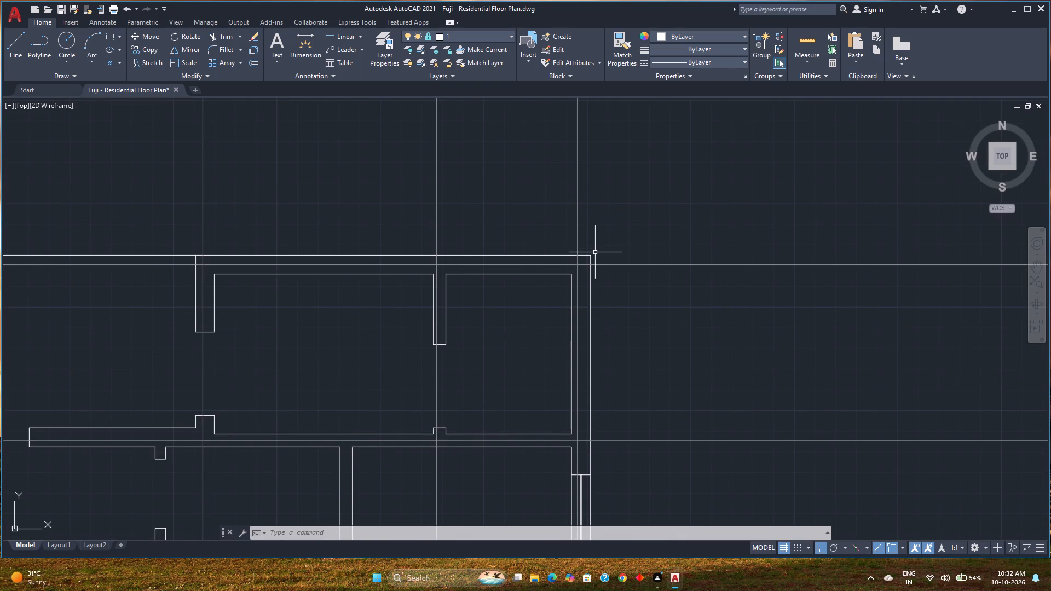
scroll(455, 264, down, 2)
middle_drag(455, 264, 680, 132)
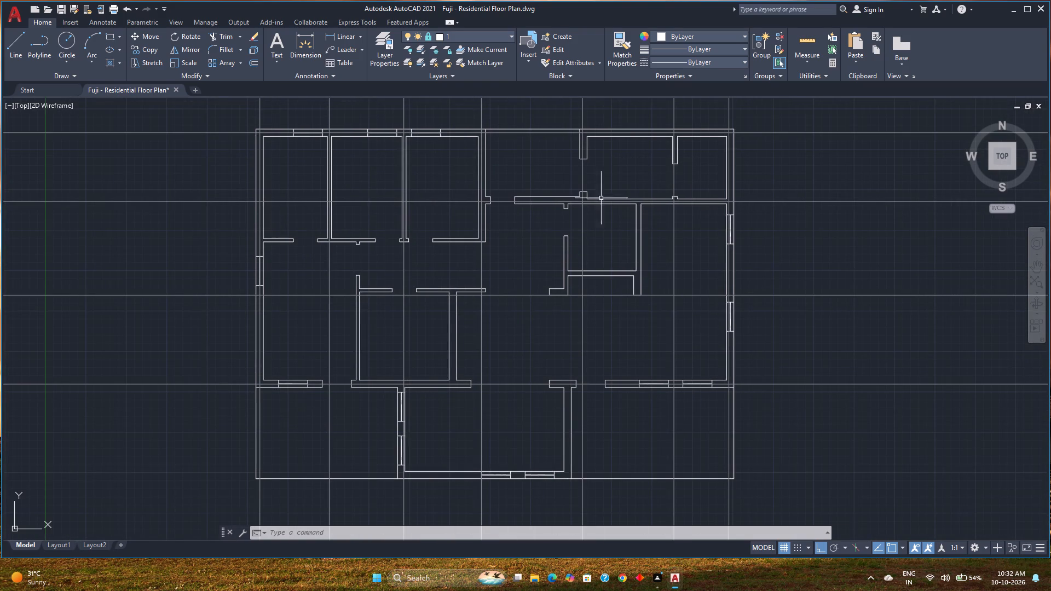
scroll(491, 236, down, 1)
middle_drag(486, 236, 383, 234)
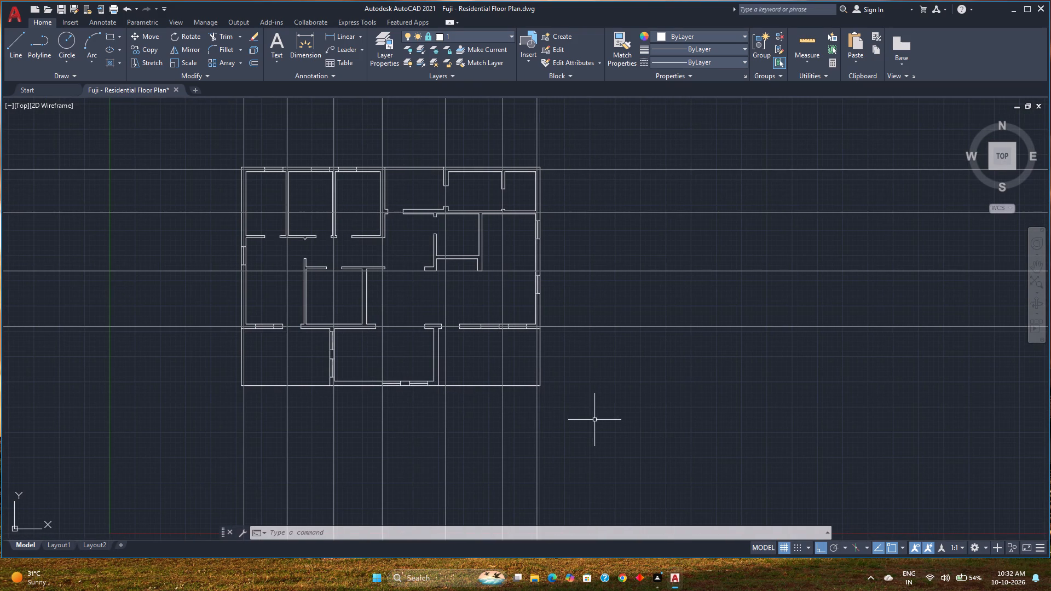
Select the whole floor plan and group its unlocked wall and window objects.
click(594, 420)
click(206, 128)
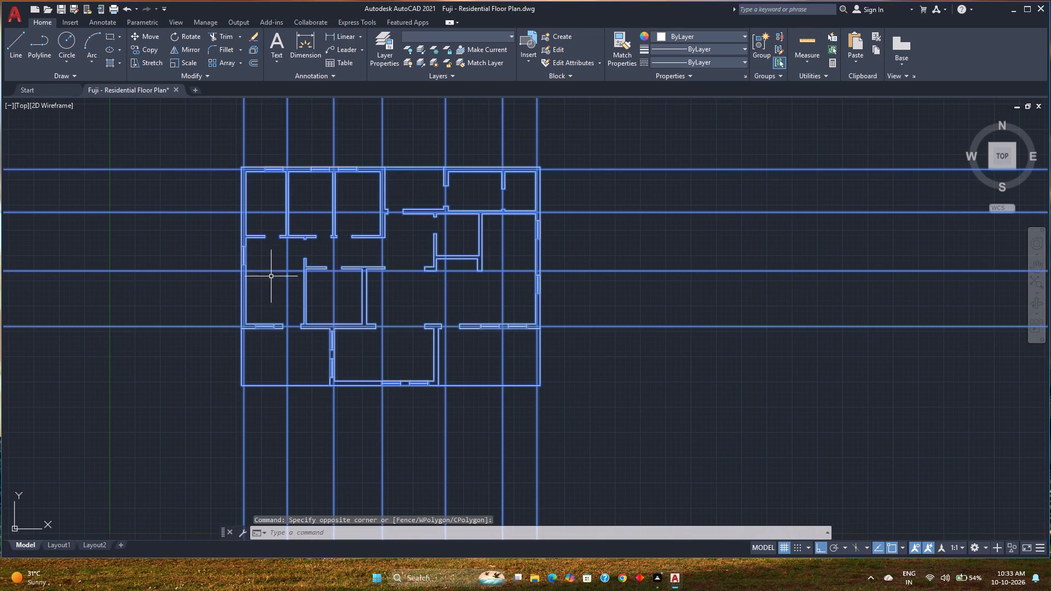
key(g)
key(Return)
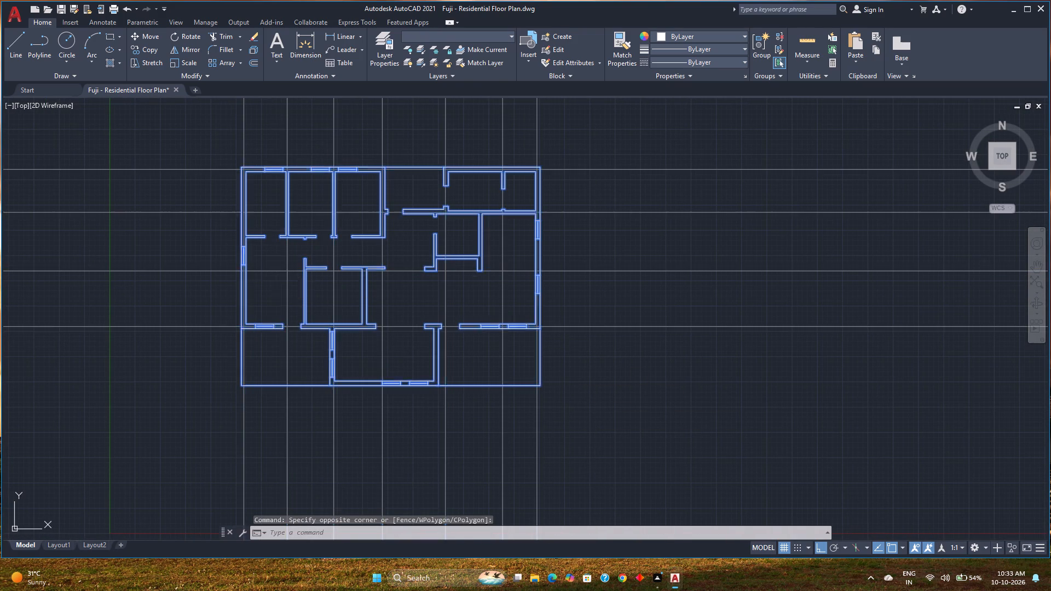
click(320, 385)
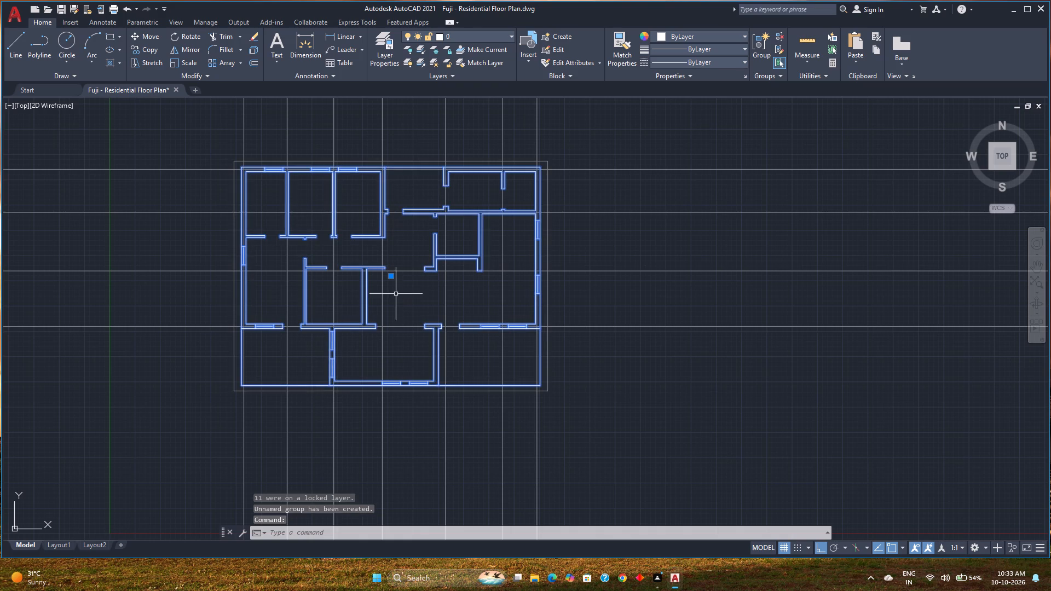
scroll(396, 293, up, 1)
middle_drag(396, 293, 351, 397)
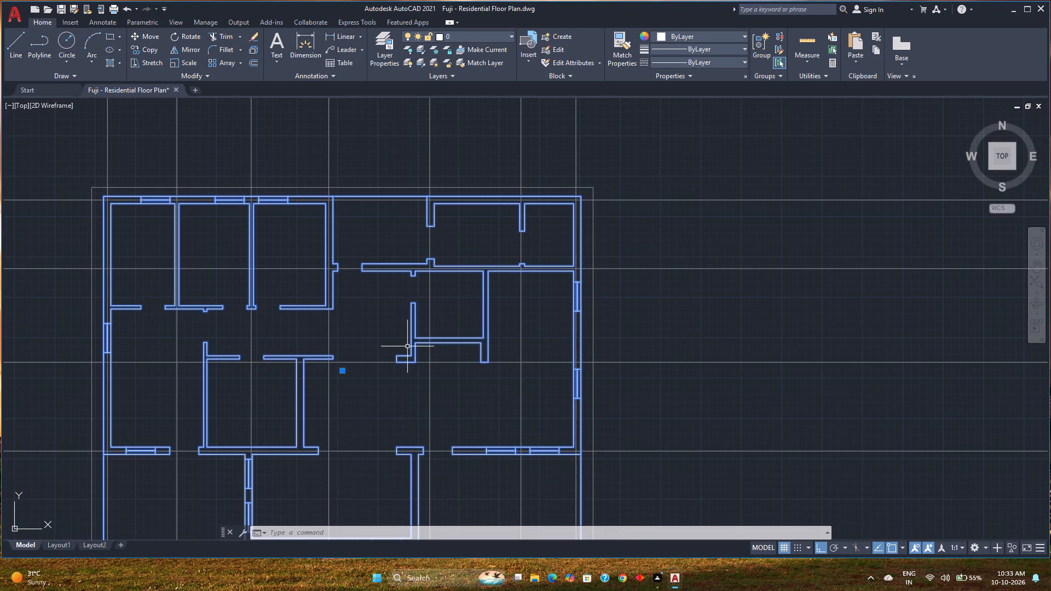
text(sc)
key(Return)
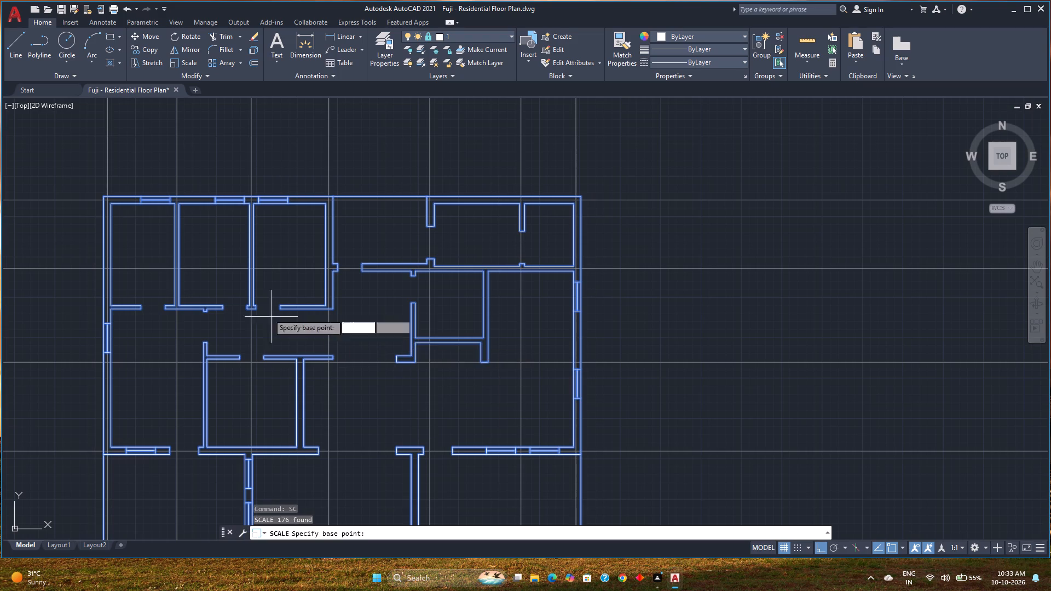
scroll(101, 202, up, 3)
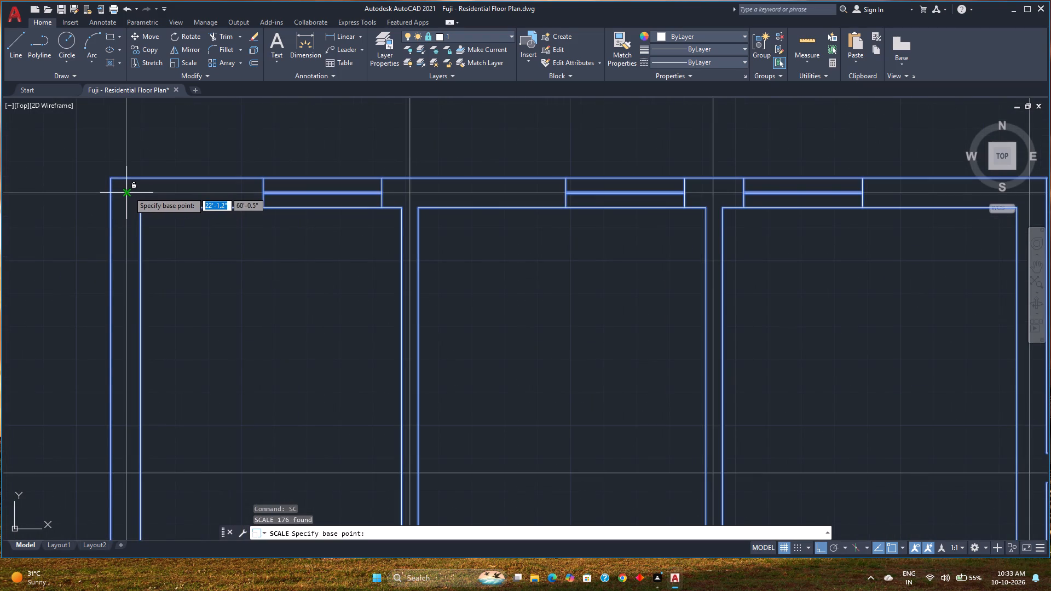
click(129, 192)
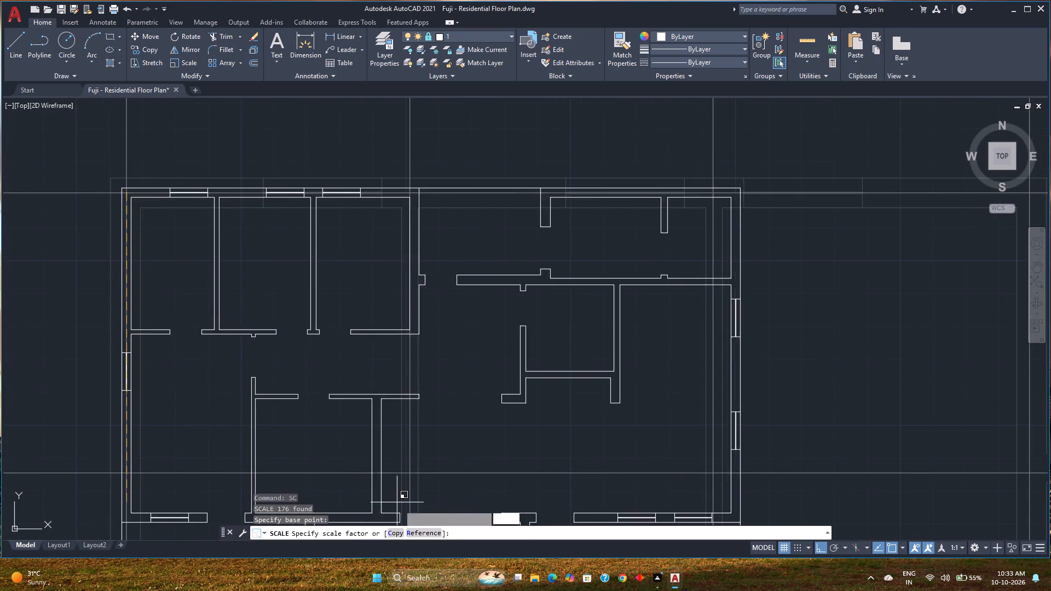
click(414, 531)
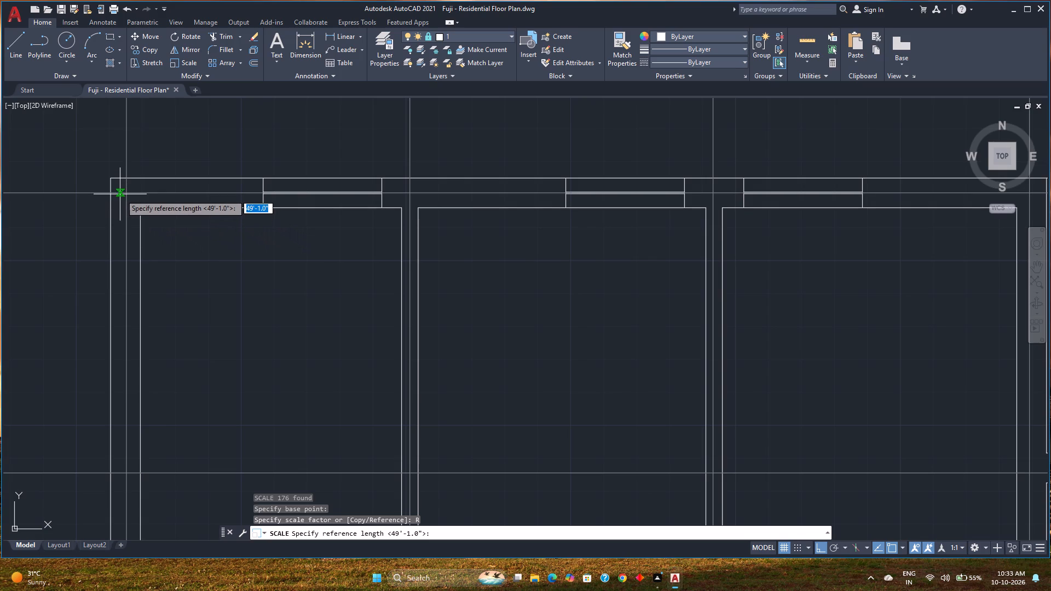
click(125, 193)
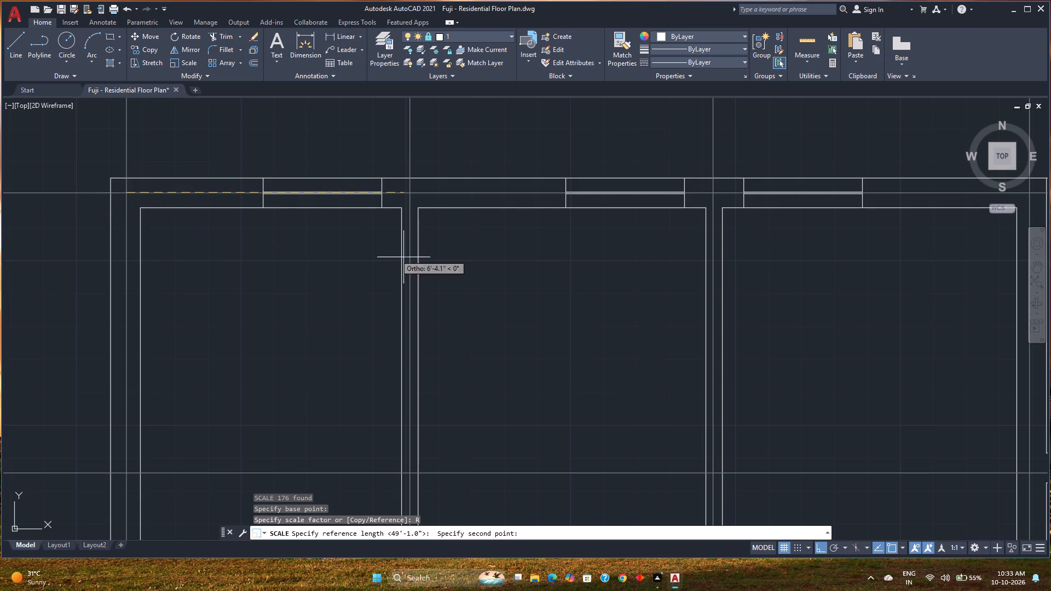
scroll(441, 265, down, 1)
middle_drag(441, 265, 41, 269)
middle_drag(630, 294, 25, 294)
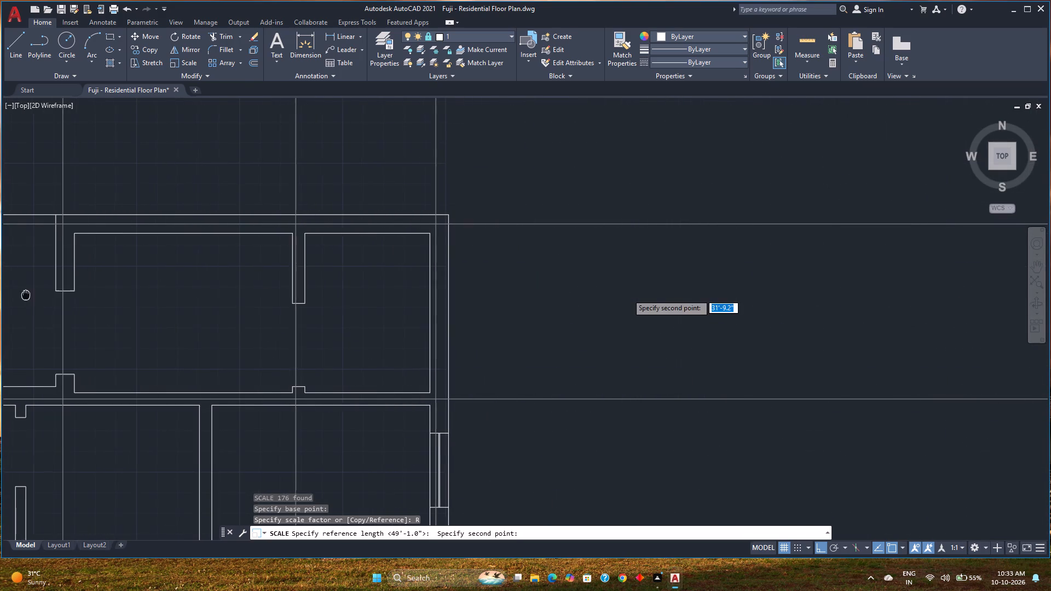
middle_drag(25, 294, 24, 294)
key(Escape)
Start scaling the grouped floor plan from the midpoint between the upper corners of the partition separating the first two upper-left rooms.
middle_drag(271, 265, 455, 287)
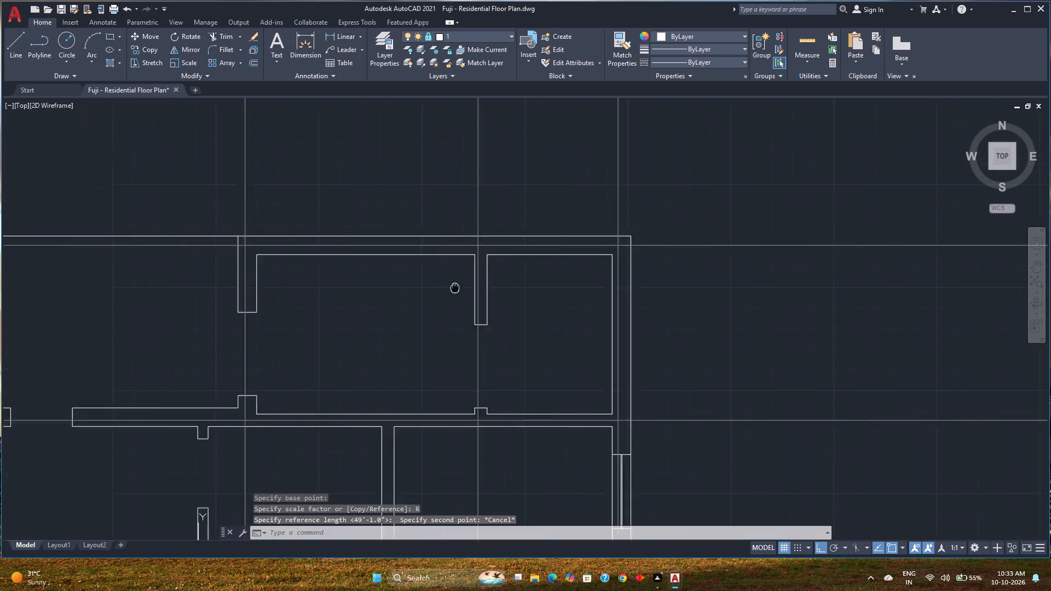
middle_drag(455, 287, 814, 306)
scroll(815, 306, down, 1)
middle_drag(261, 341, 249, 235)
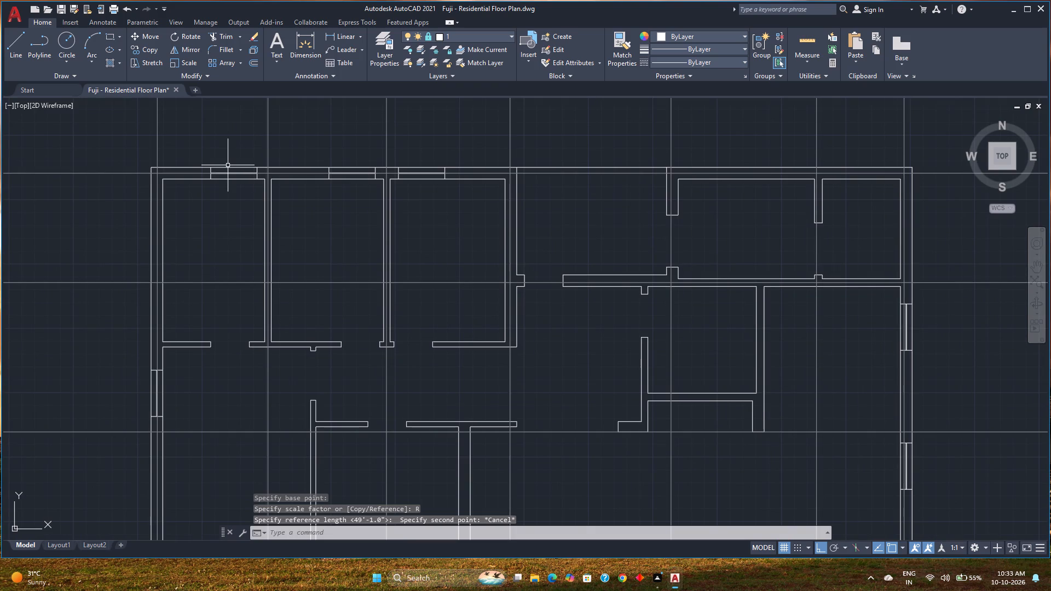
click(226, 167)
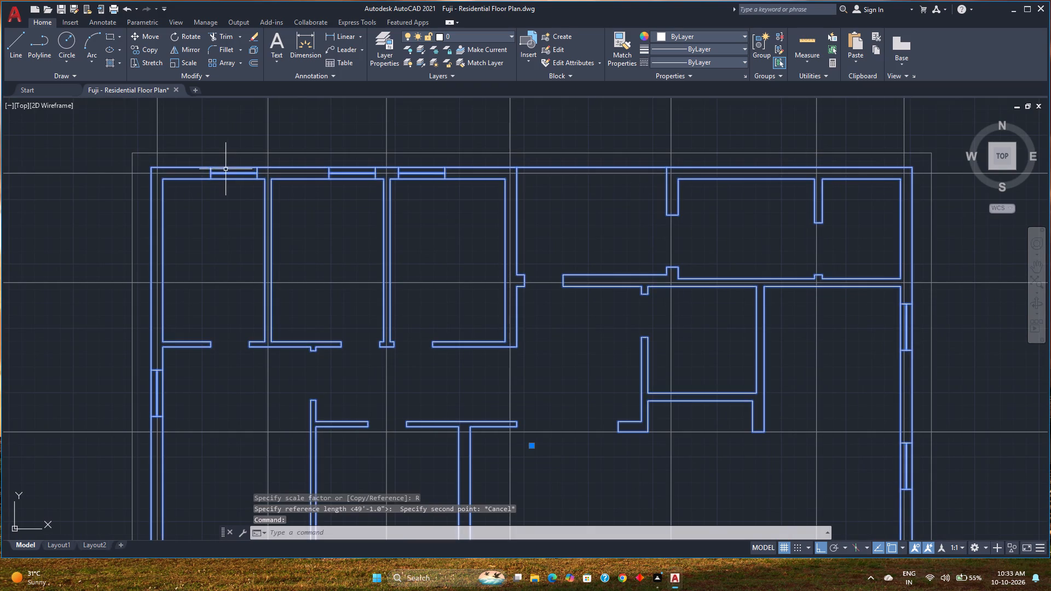
text(sca)
key(Return)
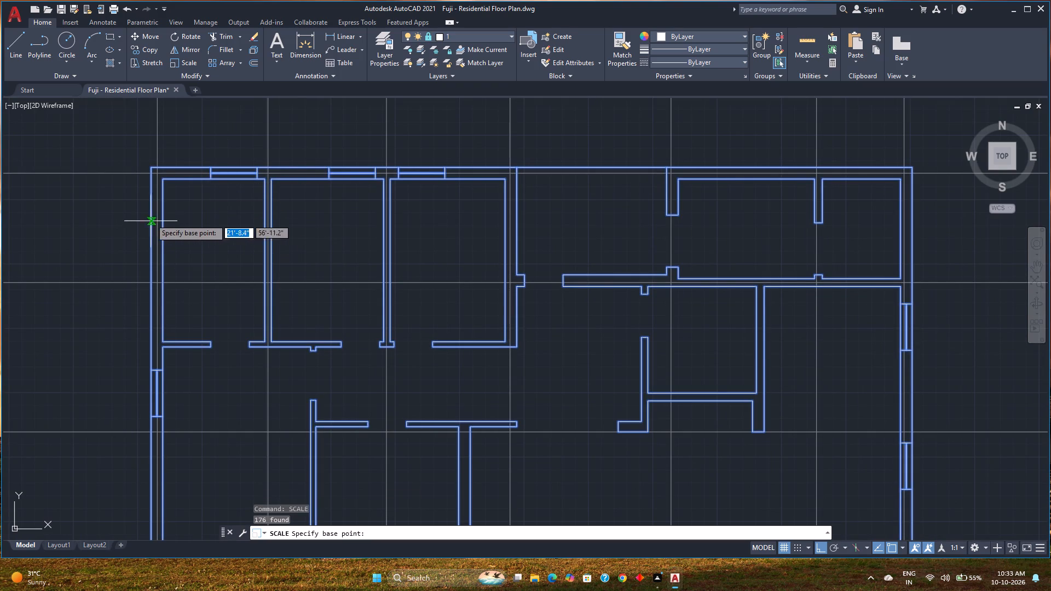
scroll(157, 183, up, 2)
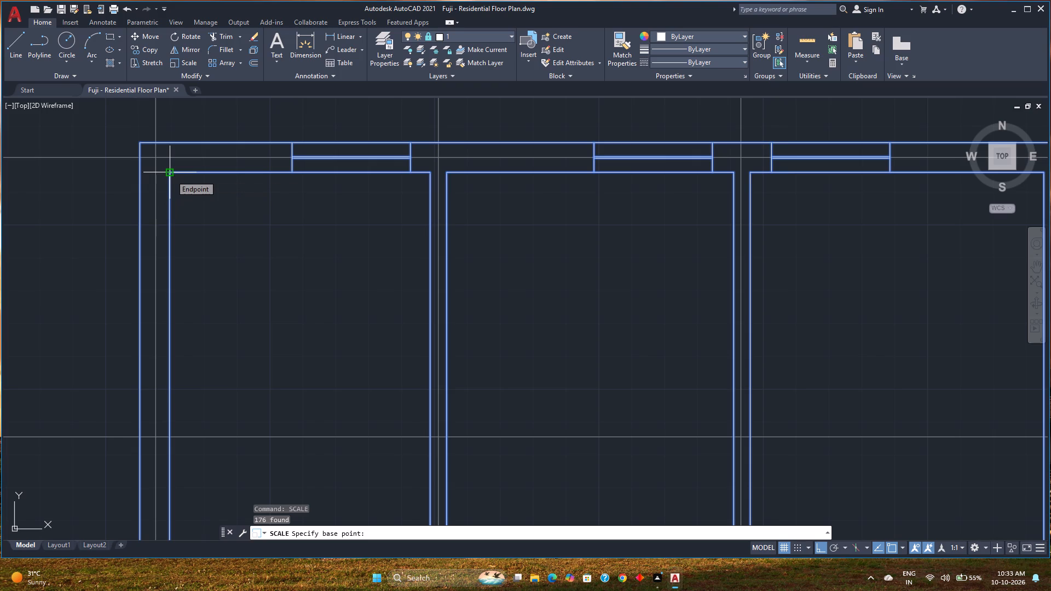
text(m2)
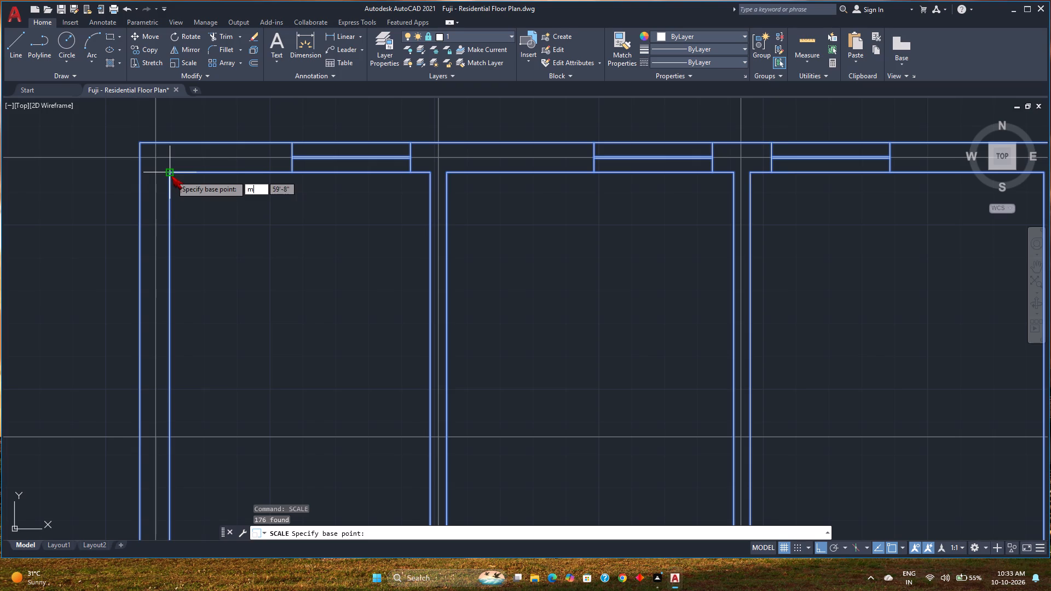
key(p)
key(Return)
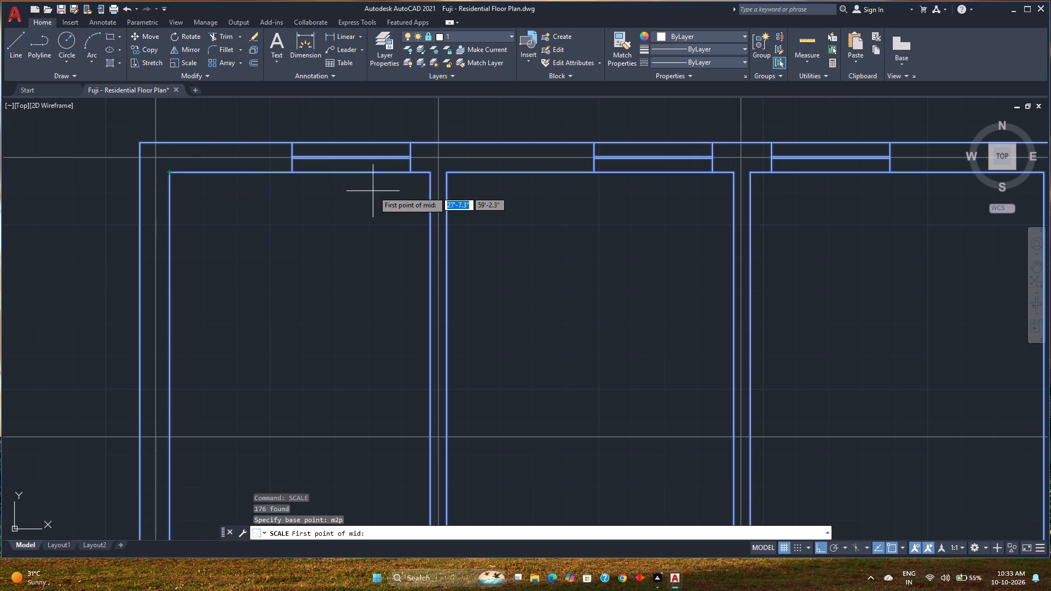
scroll(492, 296, down, 1)
middle_drag(490, 296, 0, 300)
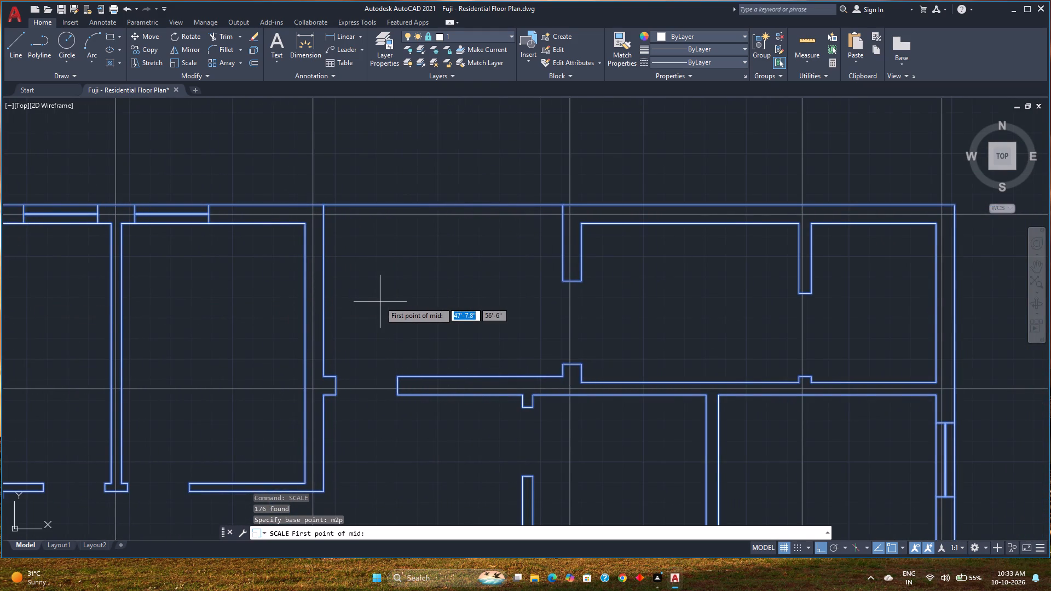
middle_drag(259, 297, 673, 316)
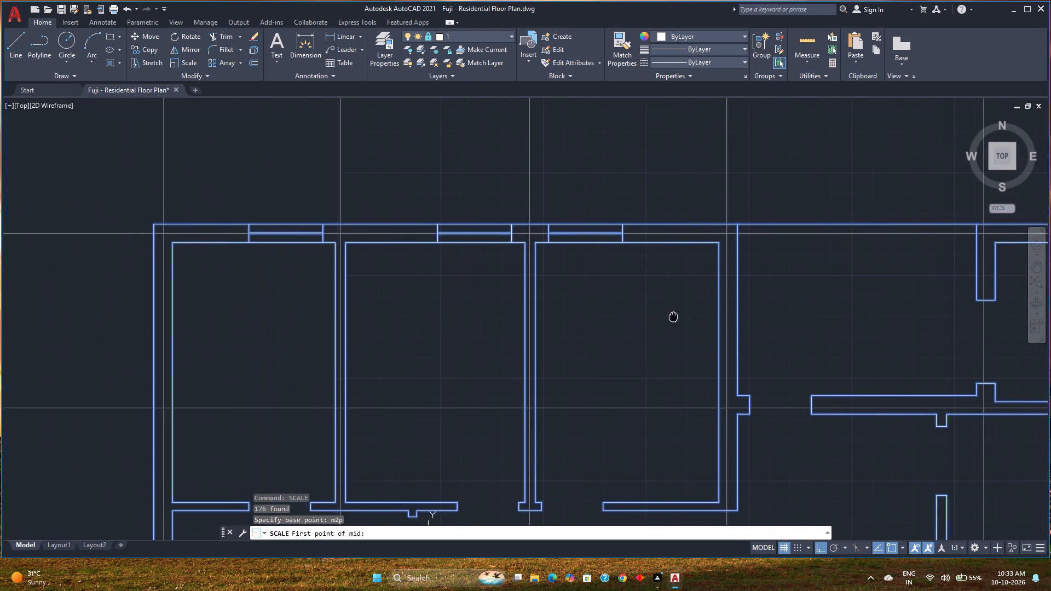
middle_drag(673, 316, 673, 316)
scroll(297, 228, up, 2)
click(388, 266)
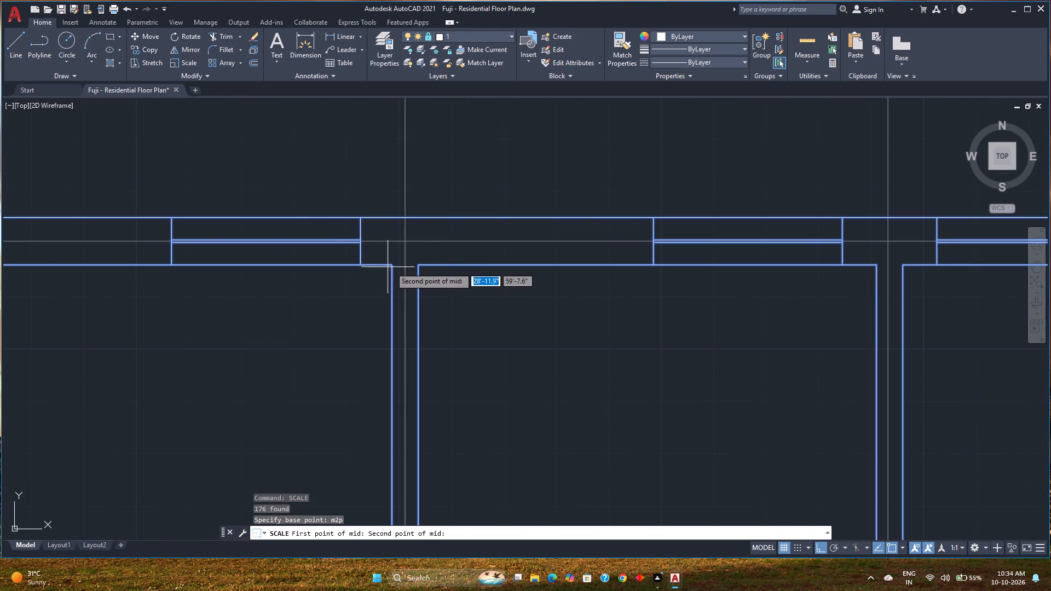
click(418, 264)
scroll(418, 272, down, 3)
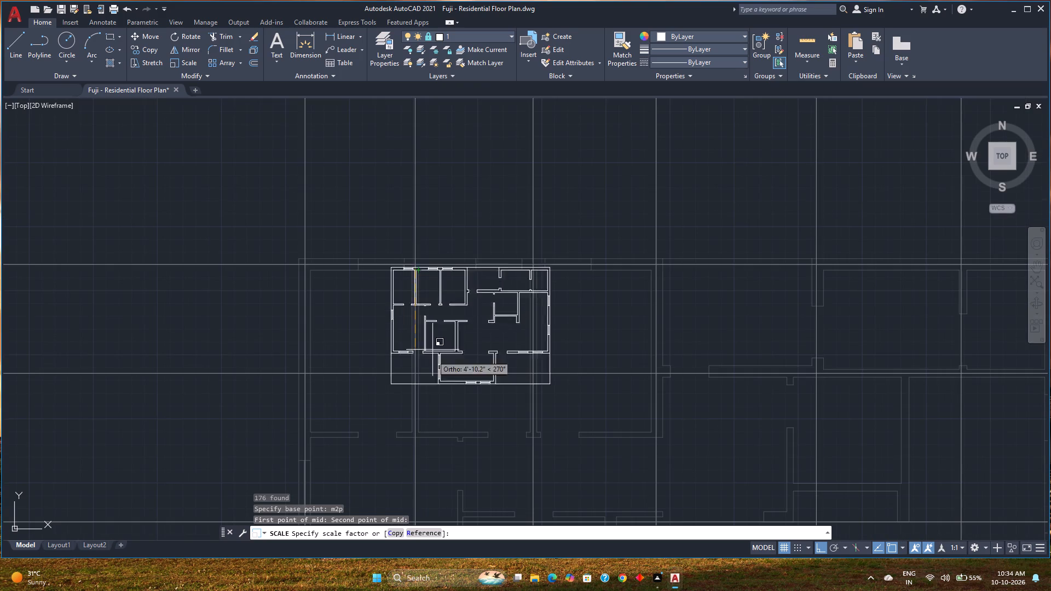
Scale by reference from the partition midpoint to the midpoint across the second upper-right wall stub, fitting that length to the stub's vertical construction line.
click(424, 535)
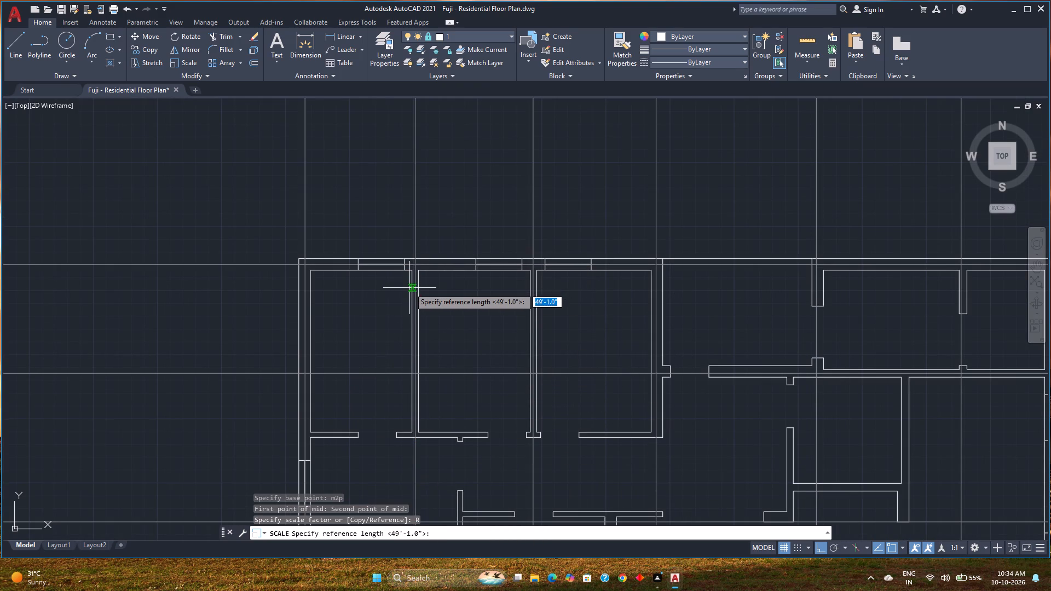
text(m2p)
key(Return)
scroll(415, 269, up, 2)
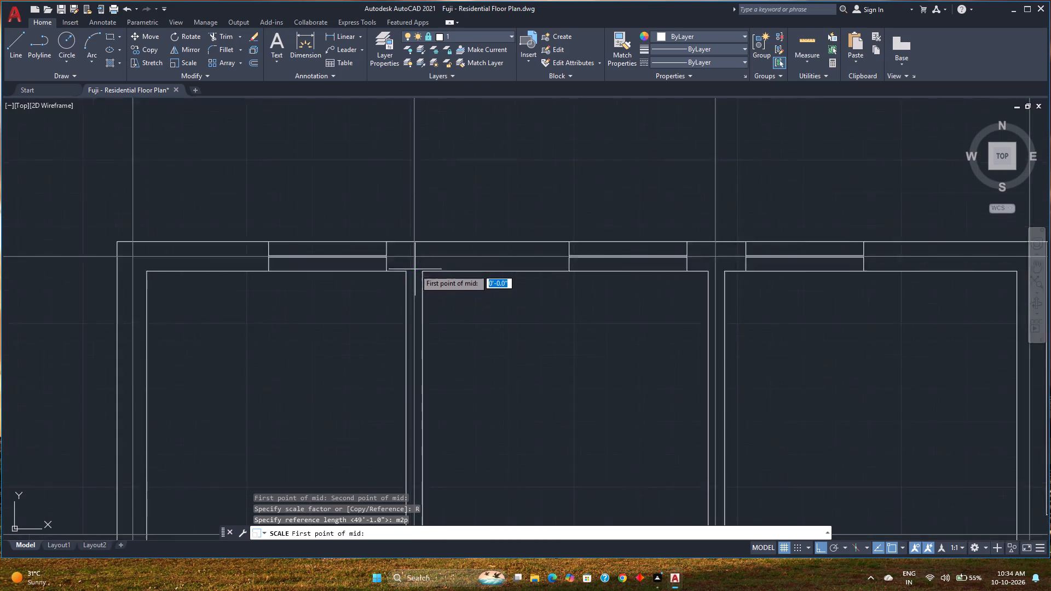
scroll(415, 269, up, 1)
click(404, 271)
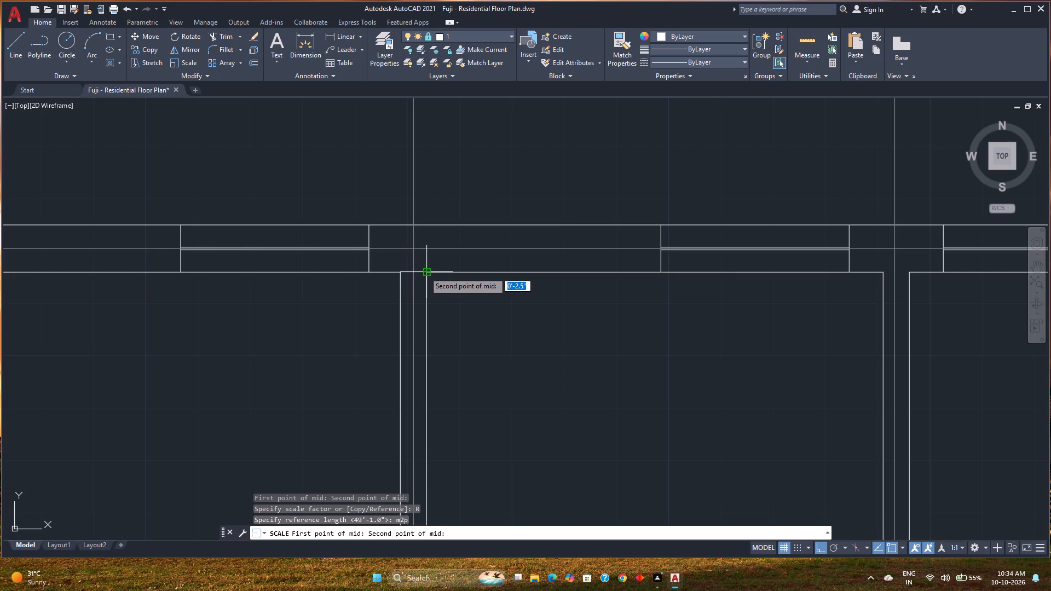
click(424, 272)
scroll(454, 308, down, 3)
middle_drag(454, 308, 114, 266)
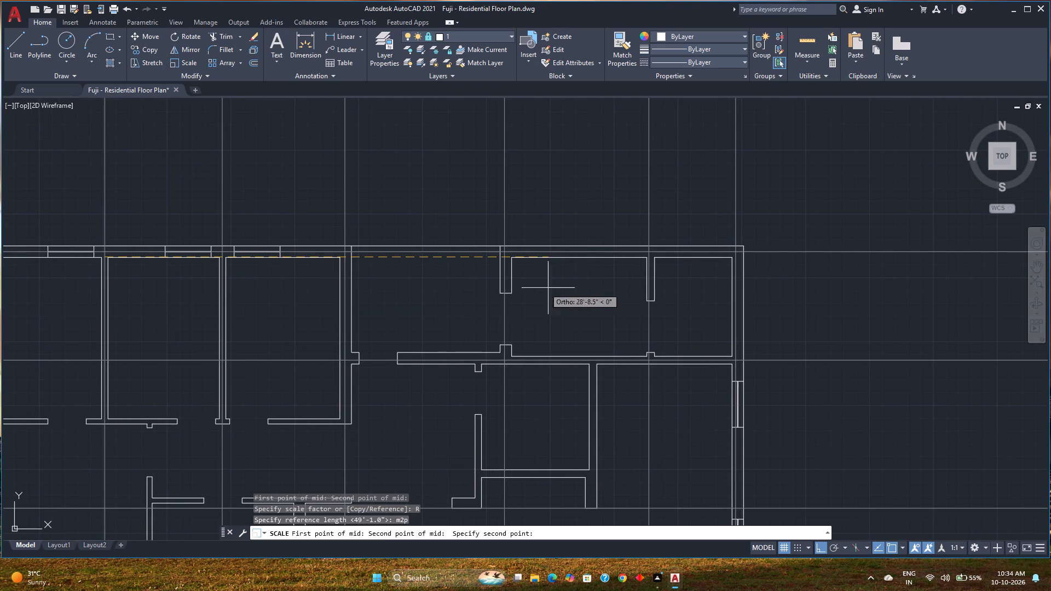
scroll(641, 260, up, 3)
middle_drag(642, 260, 431, 304)
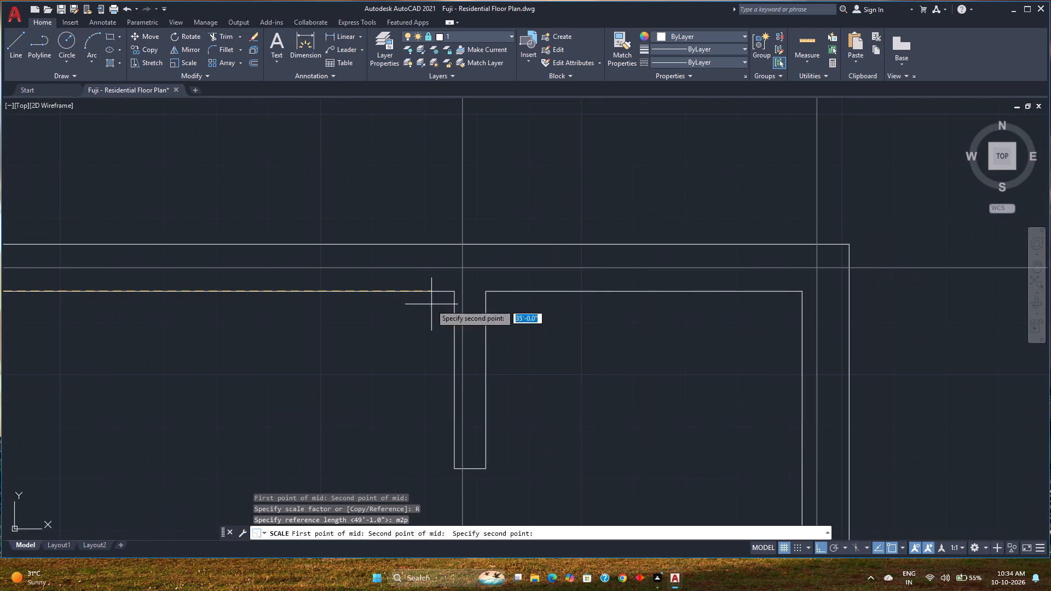
text(m2)
key(p)
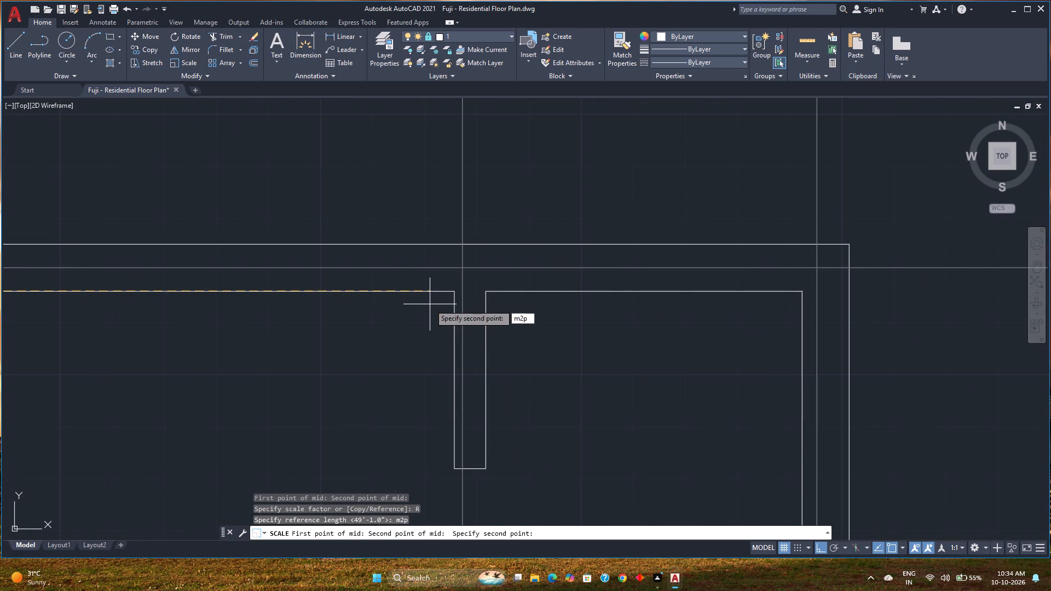
key(Return)
click(455, 290)
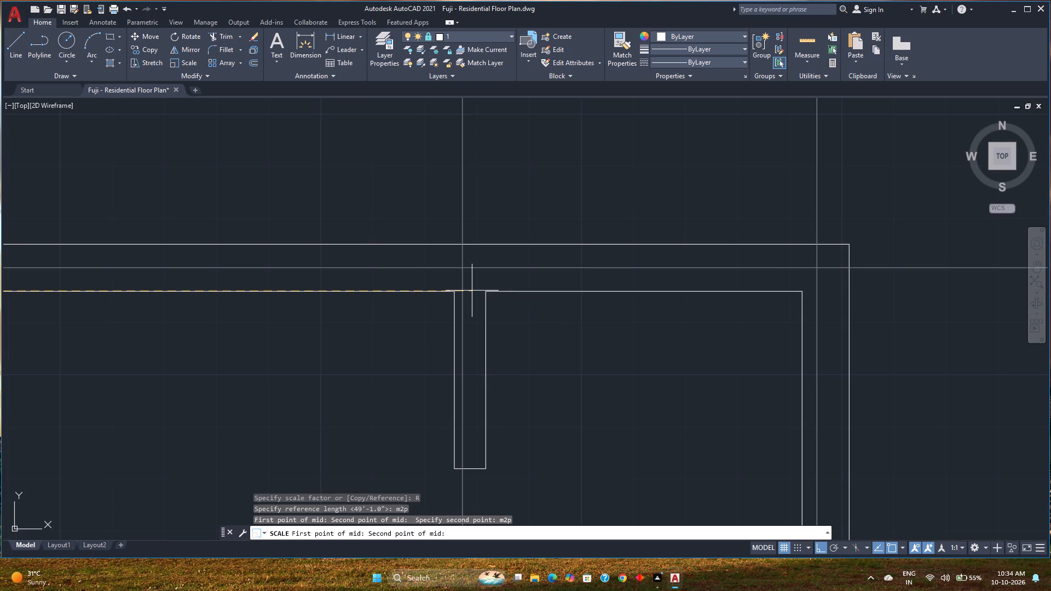
click(483, 291)
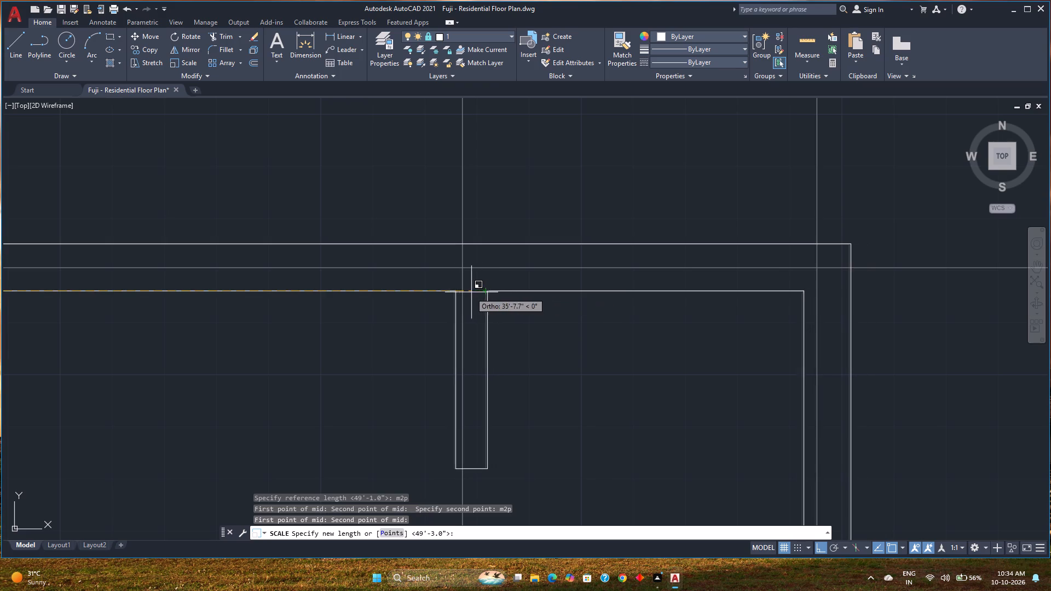
click(463, 292)
Examine how the scaled plan's walls line up with the horizontal and vertical construction lines.
scroll(423, 329, down, 2)
middle_drag(423, 329, 591, 249)
scroll(593, 248, down, 2)
middle_drag(538, 388, 536, 322)
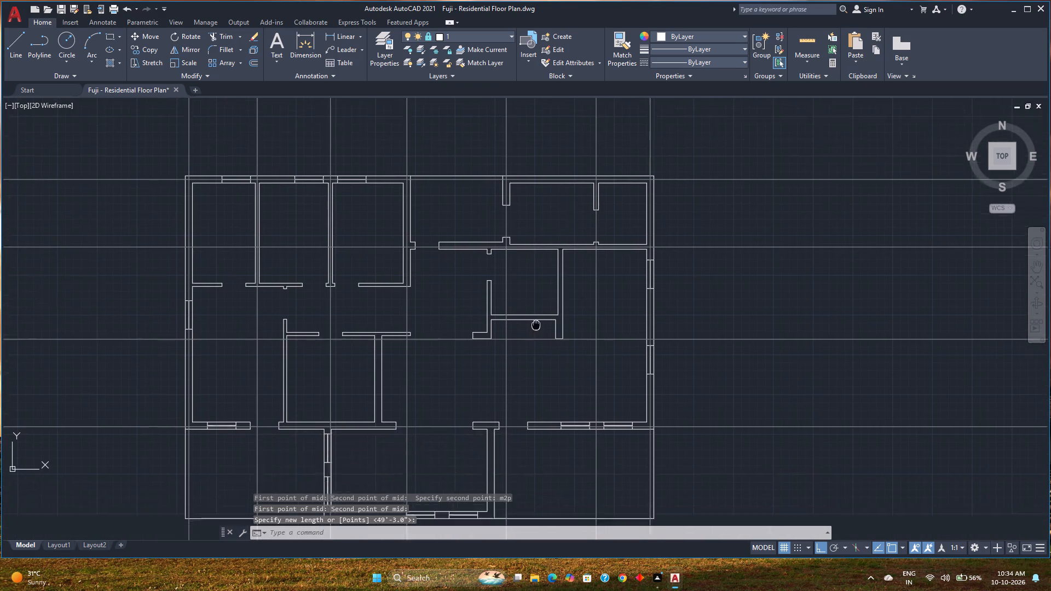
middle_drag(536, 322, 541, 299)
middle_drag(499, 430, 494, 408)
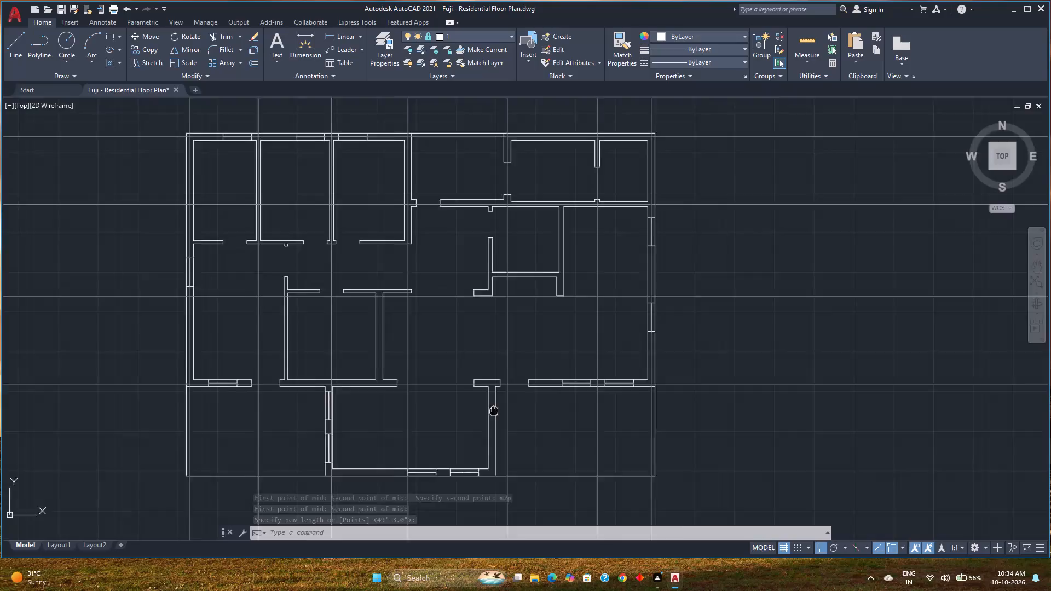
middle_drag(494, 408, 525, 345)
scroll(493, 352, up, 1)
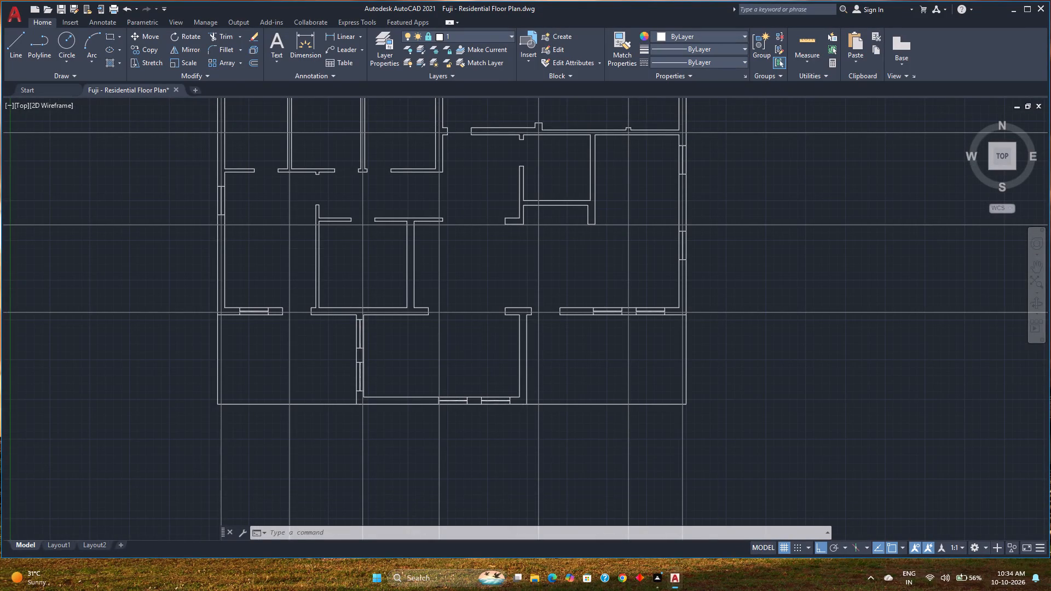
middle_drag(493, 352, 438, 478)
scroll(495, 381, down, 1)
middle_drag(494, 381, 476, 422)
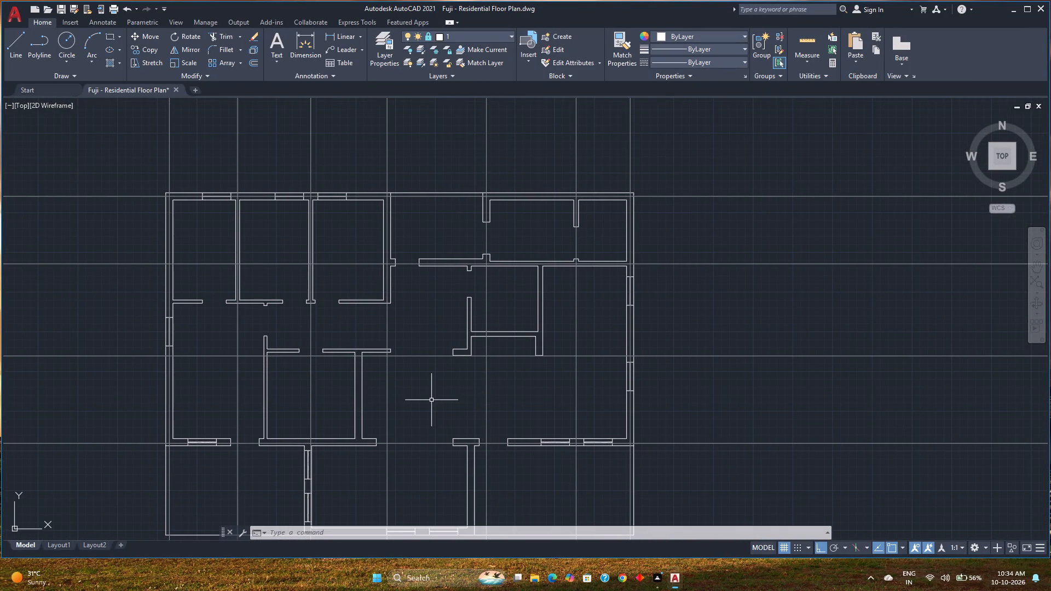
middle_drag(431, 400, 453, 360)
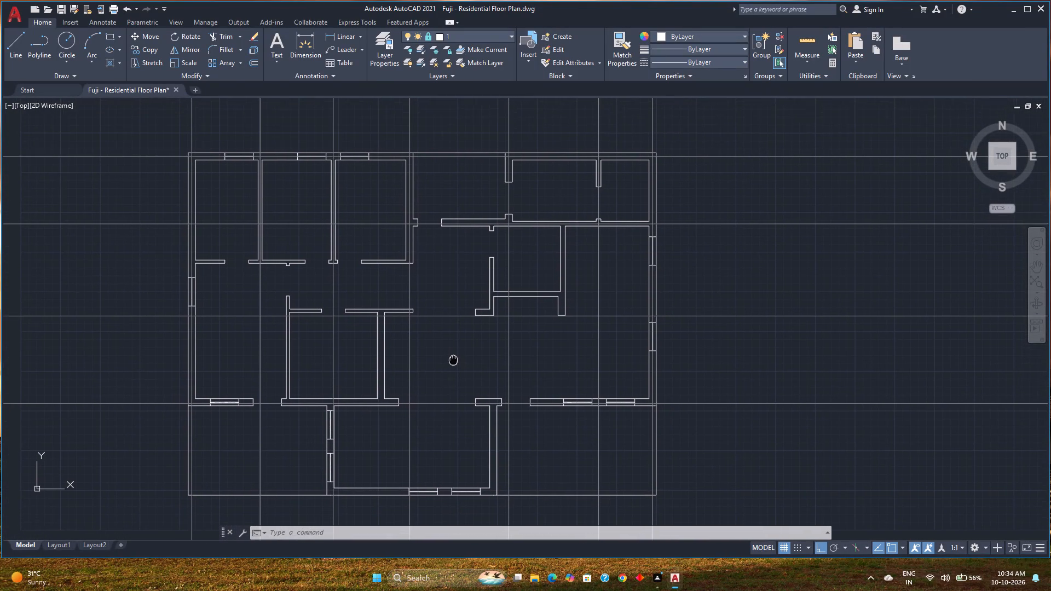
middle_drag(453, 360, 453, 358)
middle_click(453, 358)
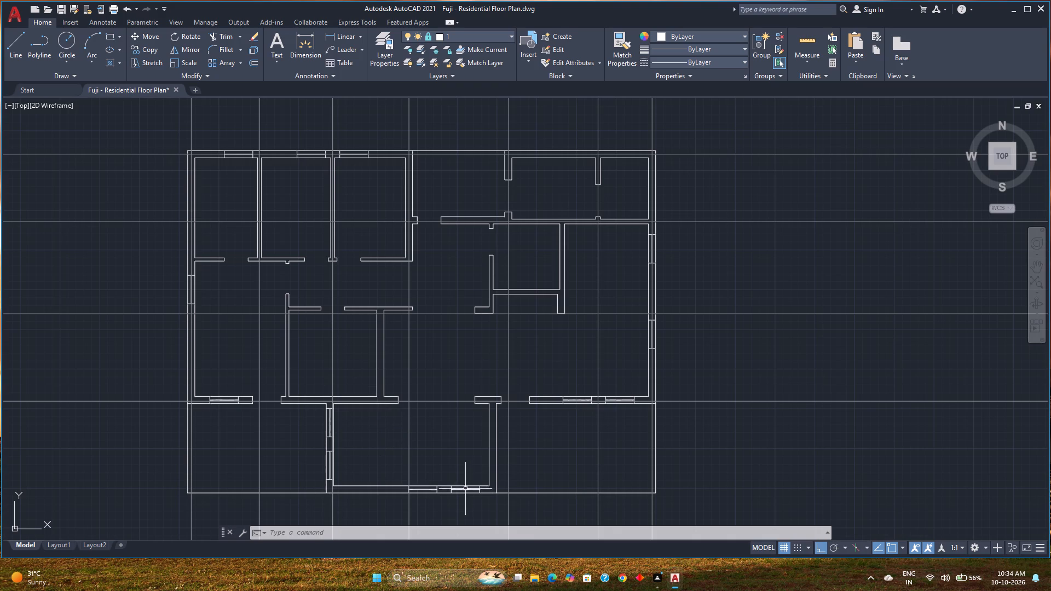
Ungroup the floor plan's wall and window objects.
click(496, 482)
right_click(496, 482)
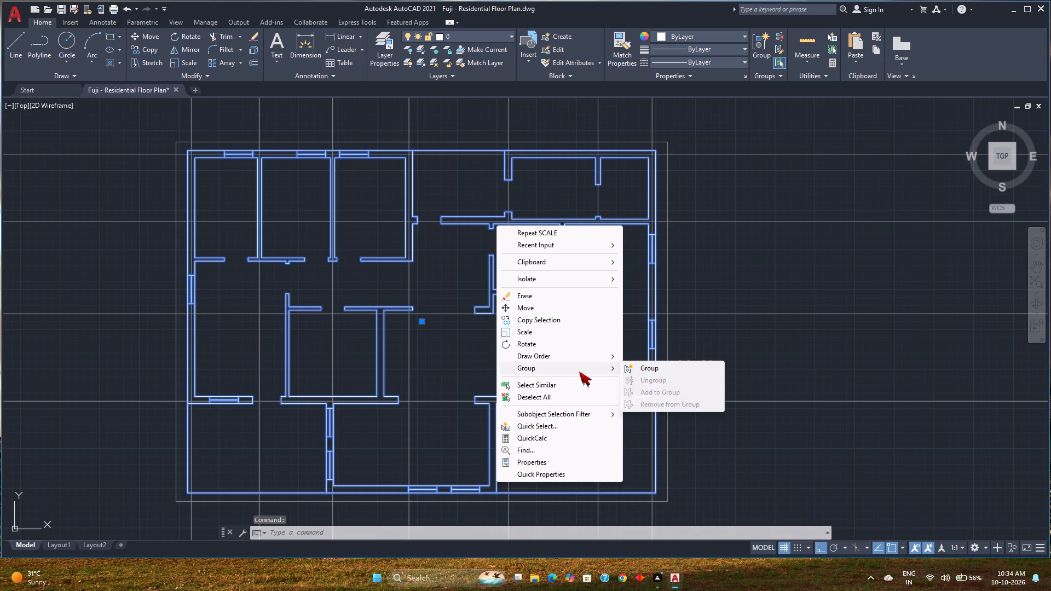
key(Escape)
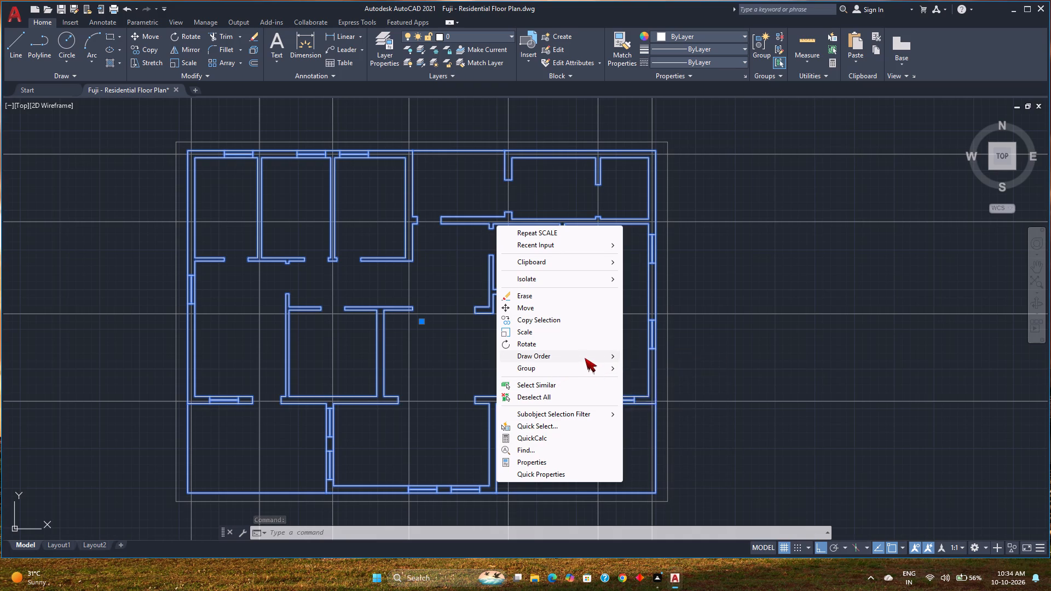
key(Escape)
key(u)
key(n)
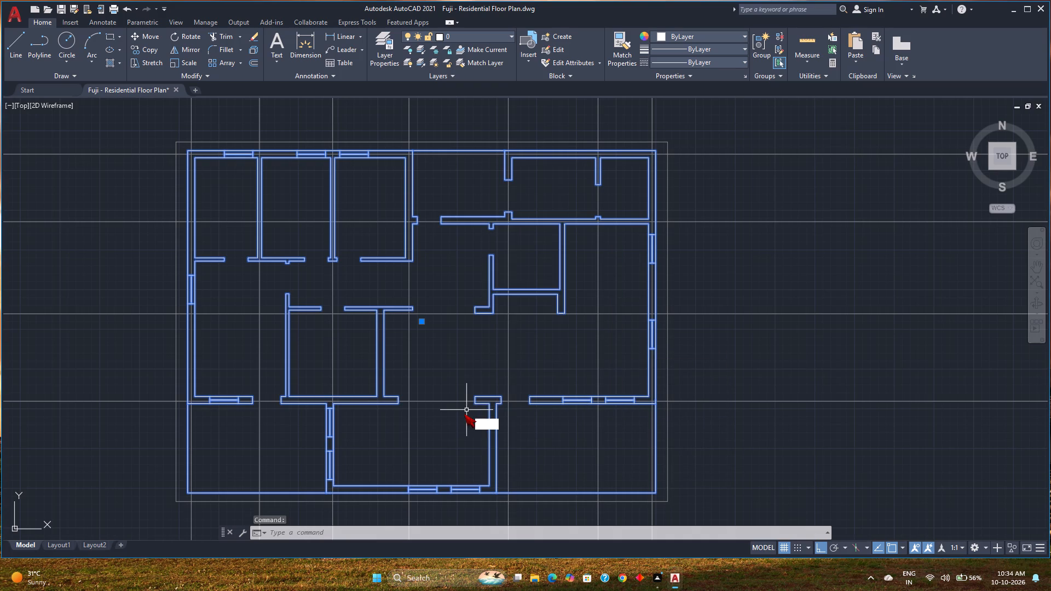
key(g)
key(Return)
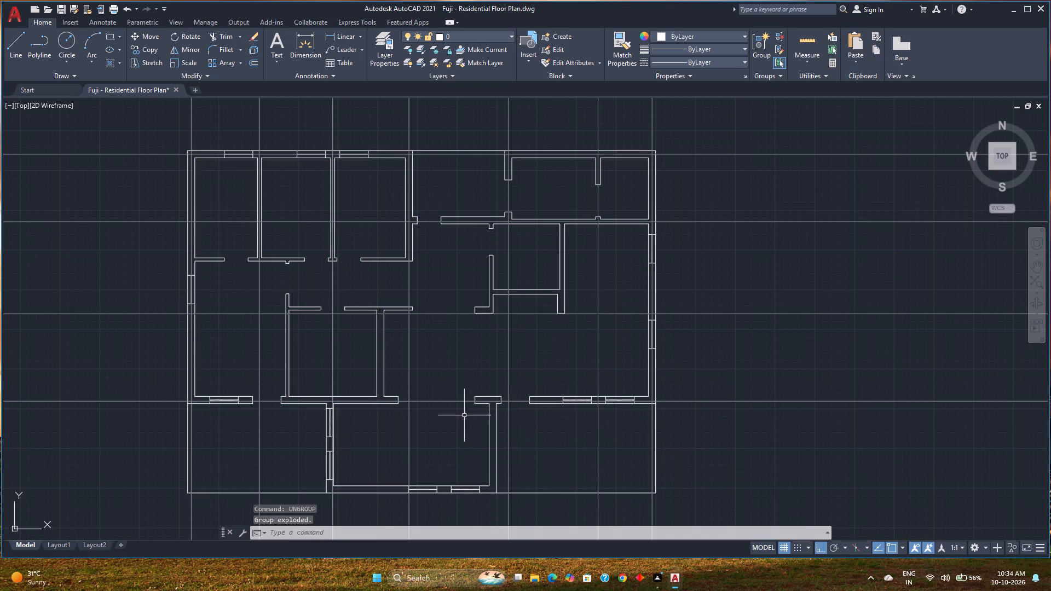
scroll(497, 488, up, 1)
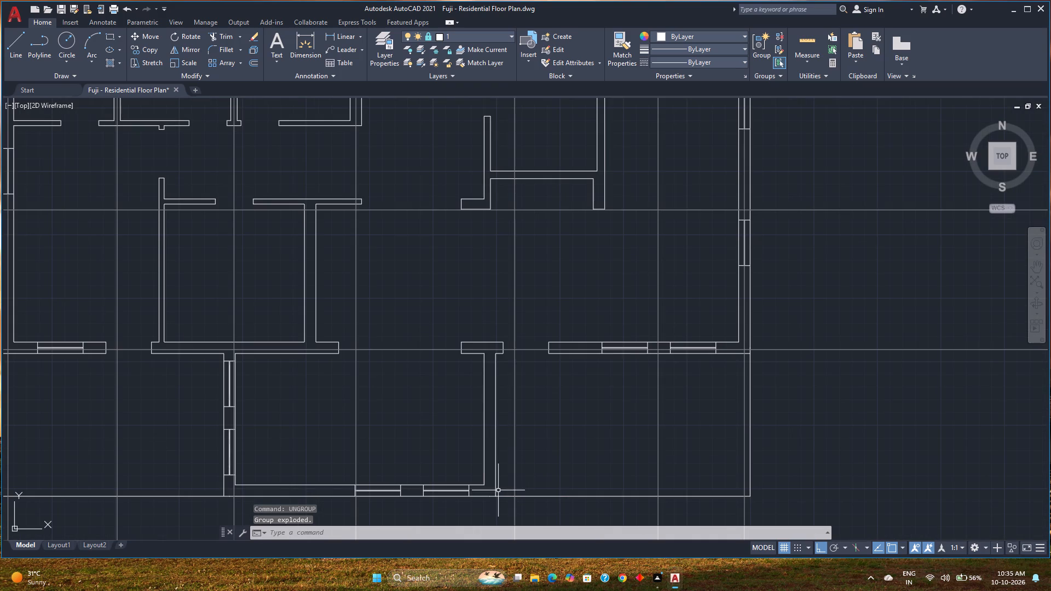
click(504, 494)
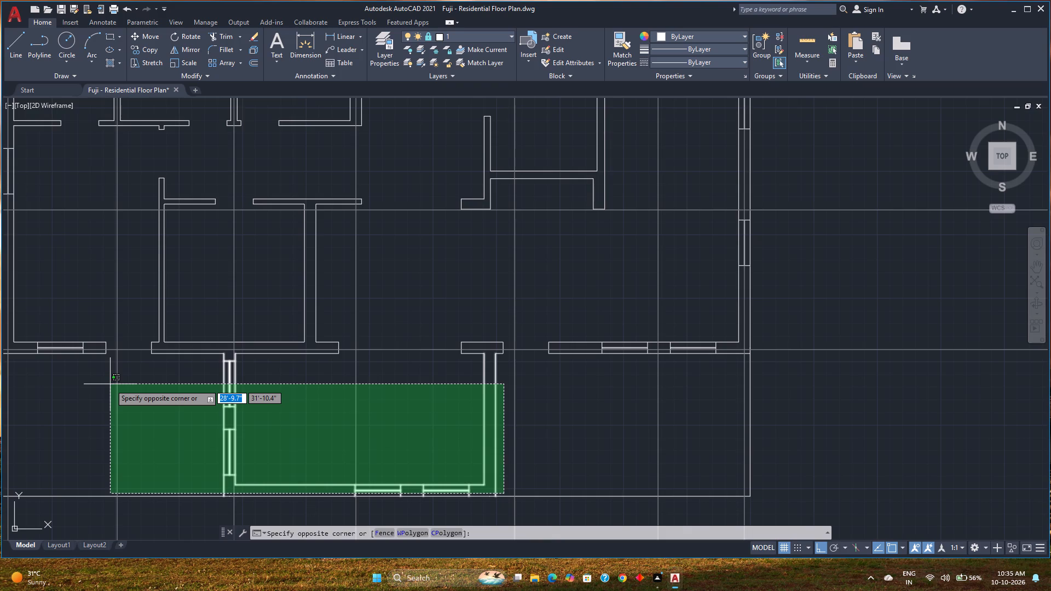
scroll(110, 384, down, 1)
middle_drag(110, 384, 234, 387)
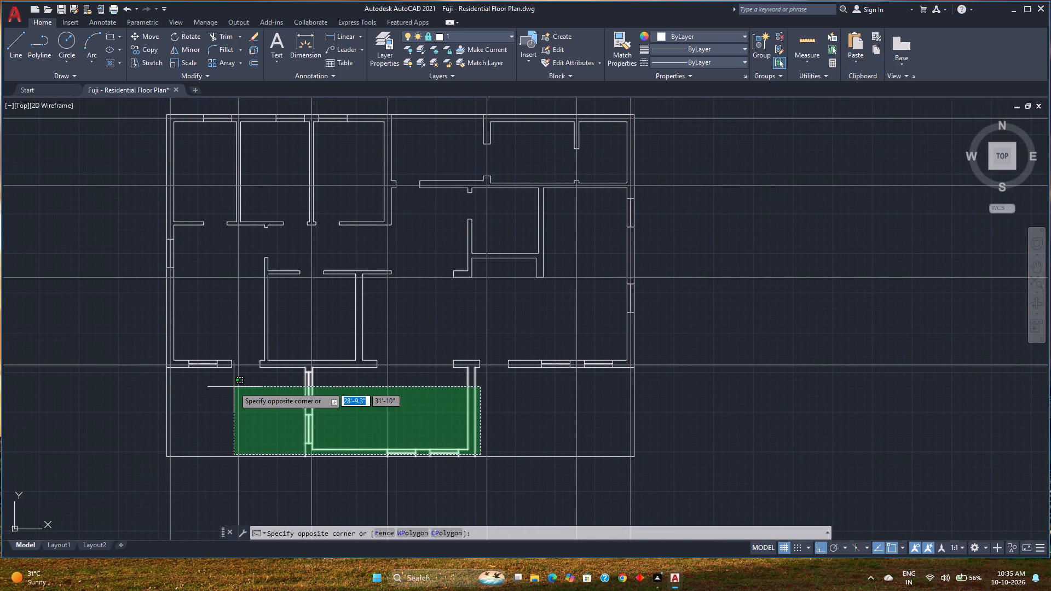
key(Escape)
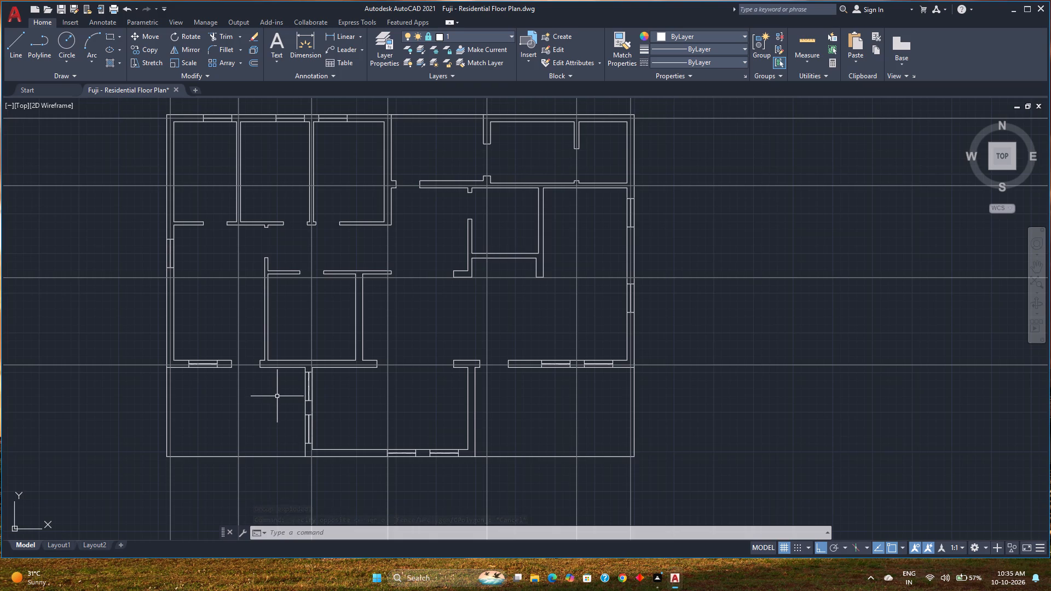
Unlock layer 1, which holds the construction lines.
scroll(277, 398, down, 1)
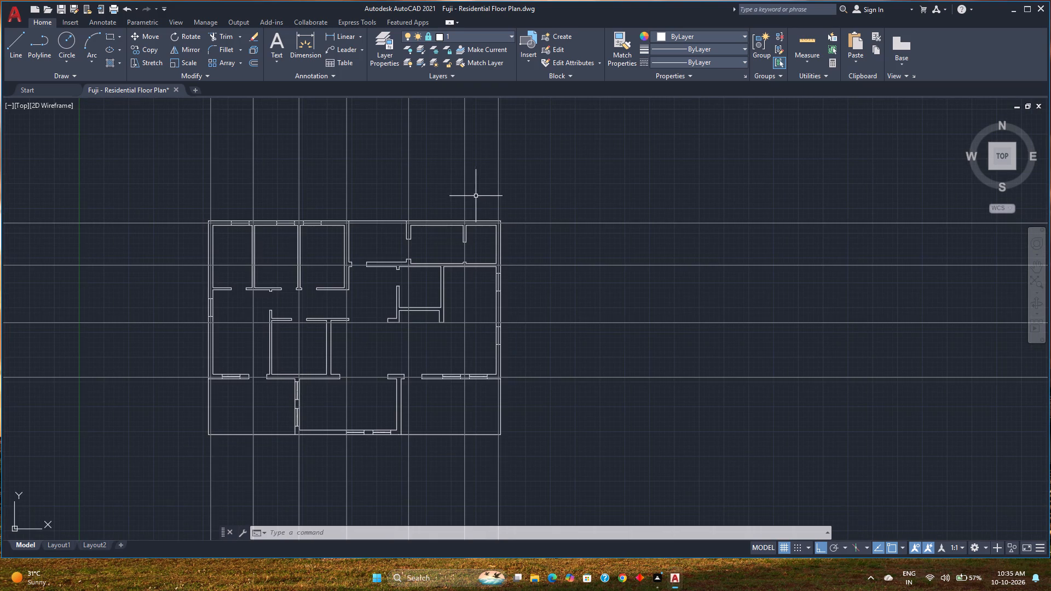
click(470, 38)
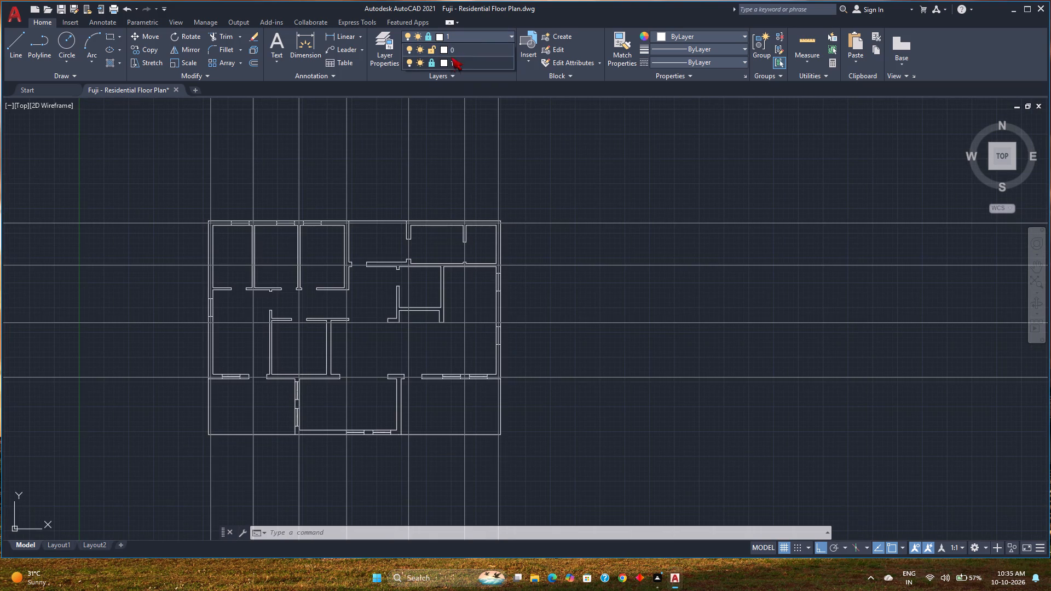
click(433, 66)
click(522, 174)
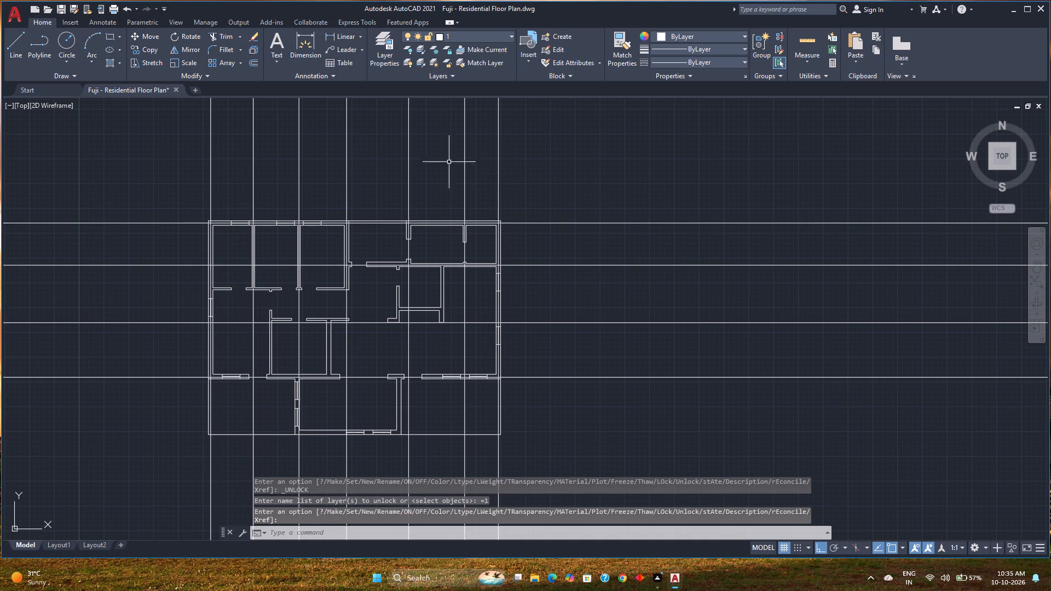
Set the colour of all seven vertical construction lines to yellow 248,215,49.
middle_drag(360, 210, 376, 291)
click(543, 244)
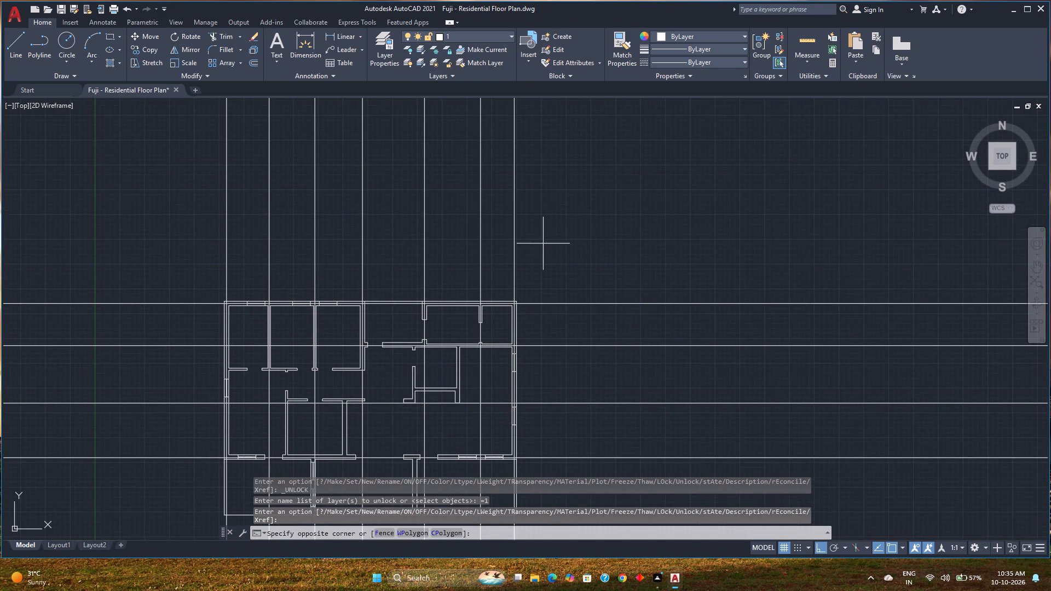
click(130, 176)
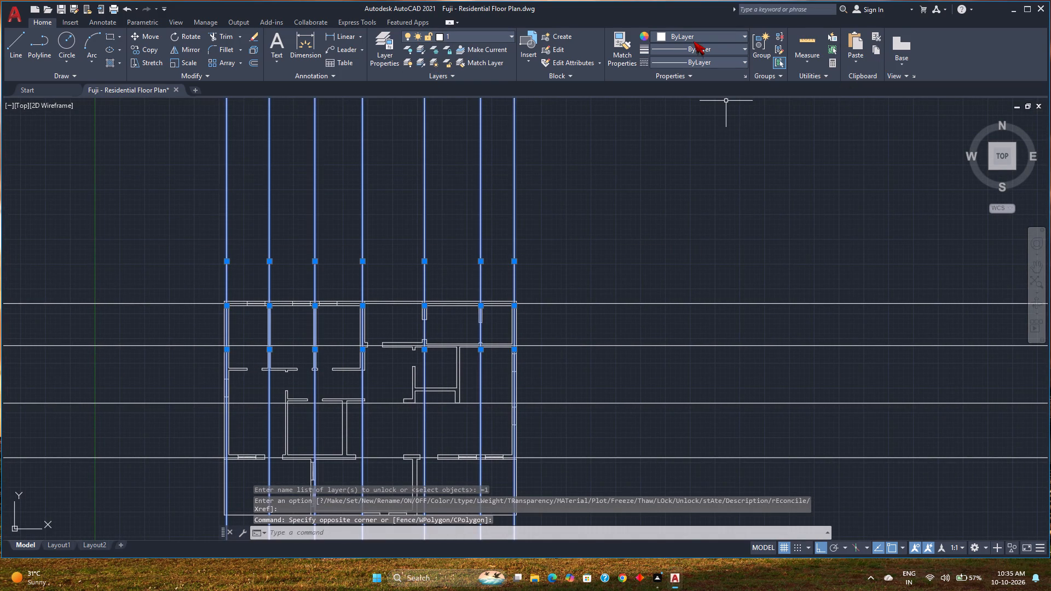
click(700, 38)
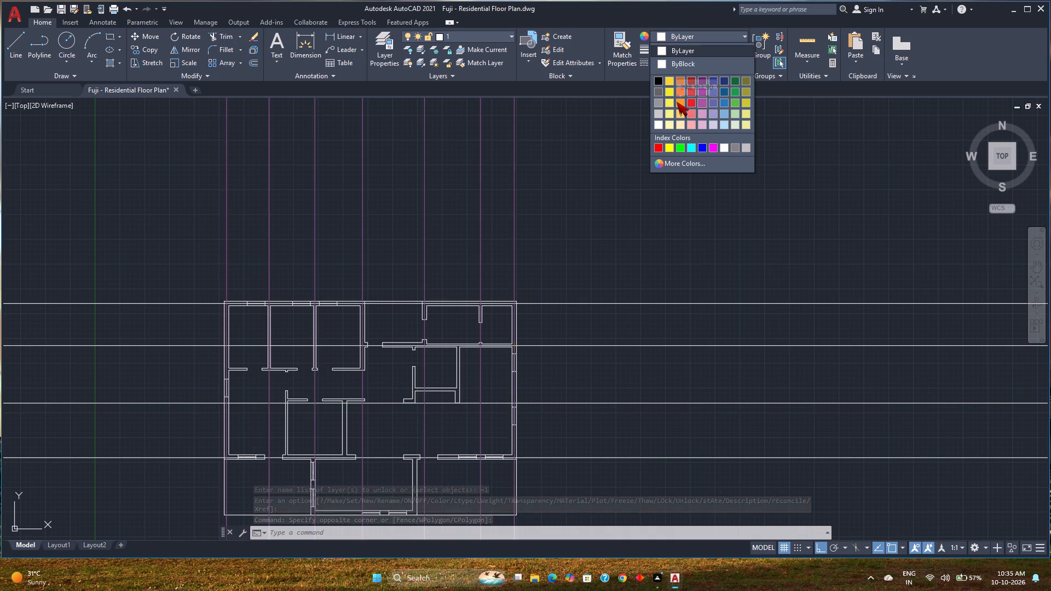
click(668, 82)
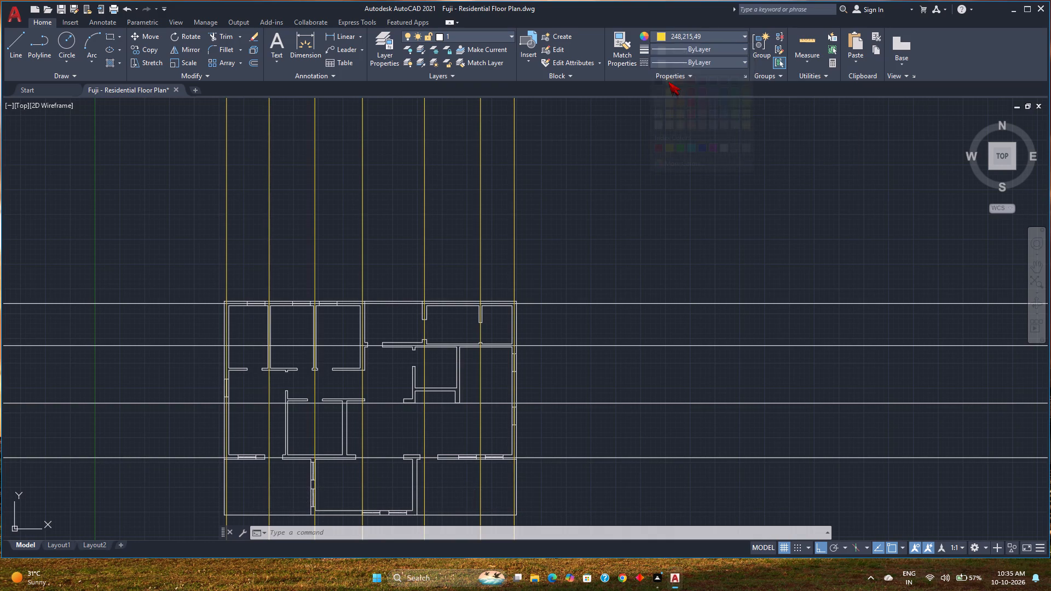
key(Escape)
Set the colour of the four horizontal construction lines to a light lavender blue.
click(773, 471)
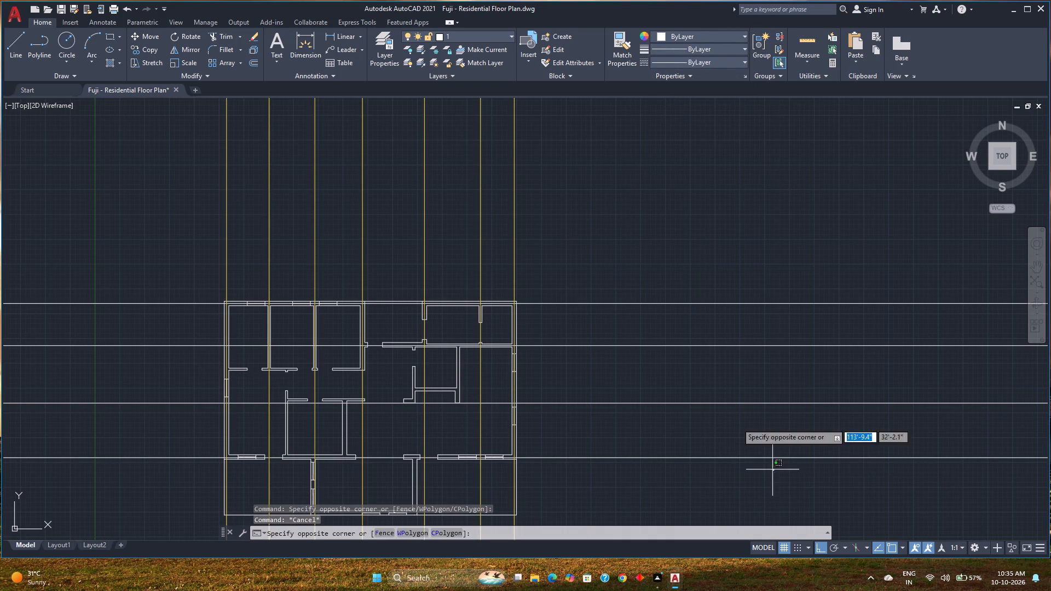
click(675, 253)
click(677, 33)
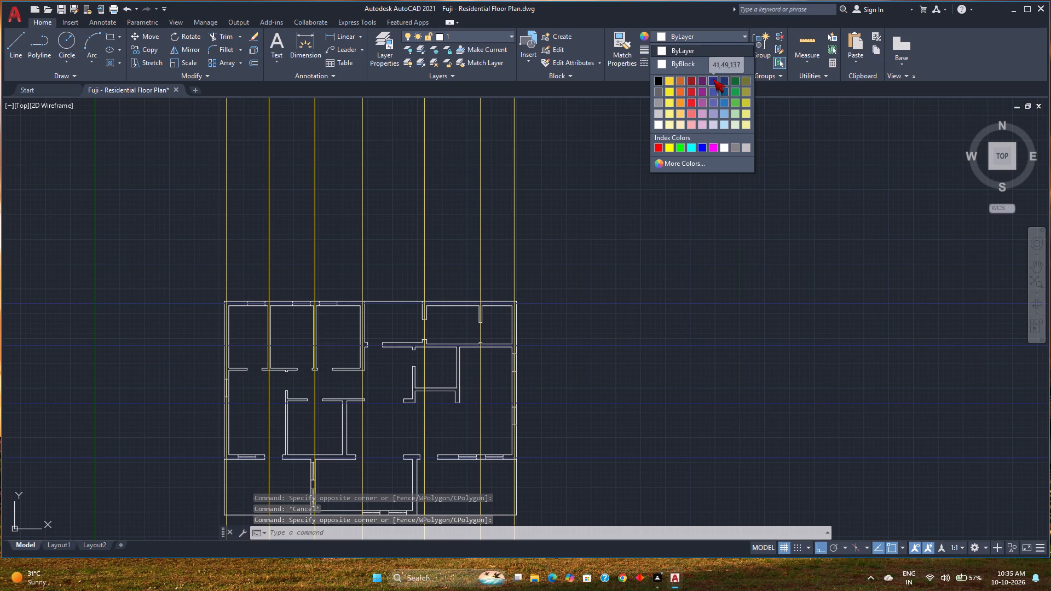
click(712, 115)
key(Escape)
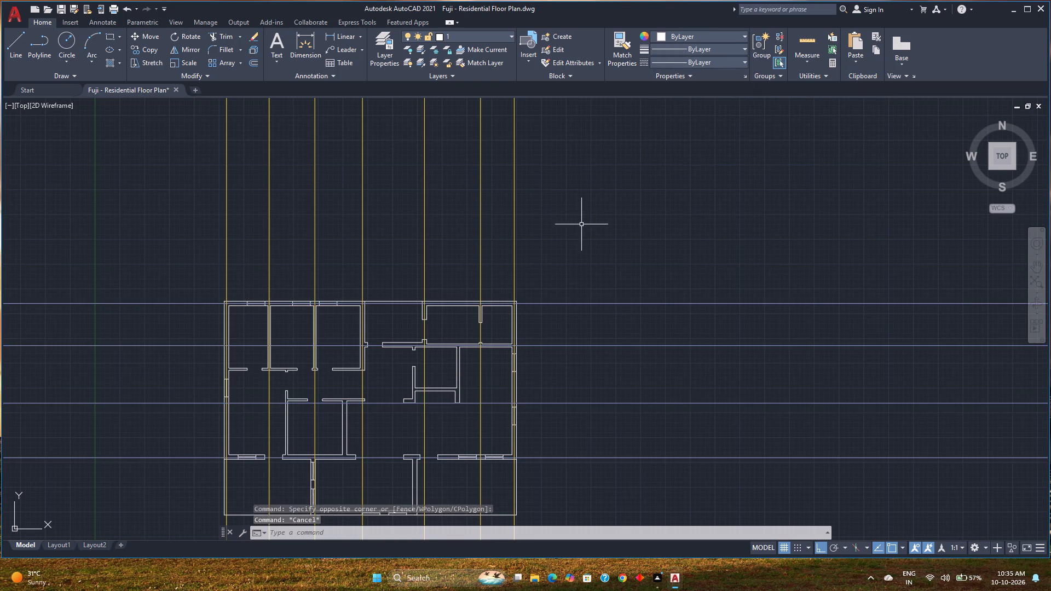
Draw a vertical construction line through the outer lower corner of the plan's left exterior wall, where it meets the lower window wall.
middle_drag(529, 271, 622, 183)
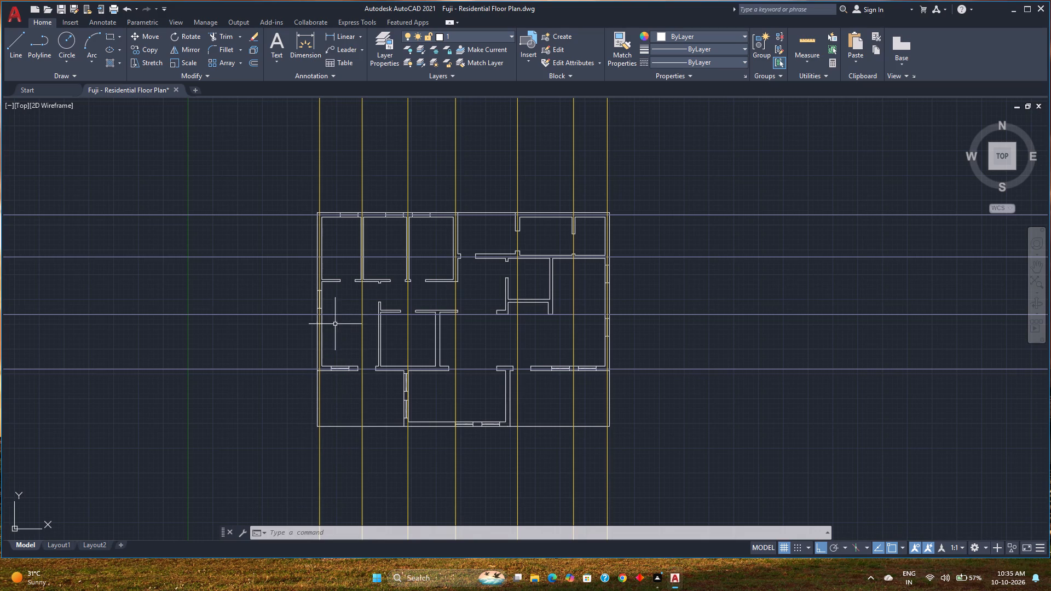
key(x)
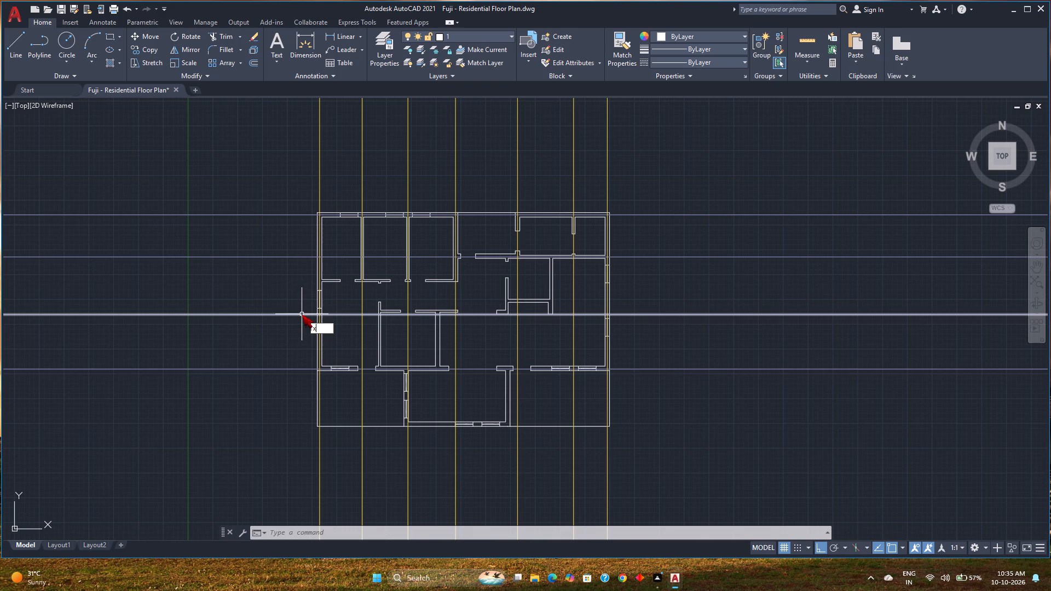
key(l)
key(Return)
key(v)
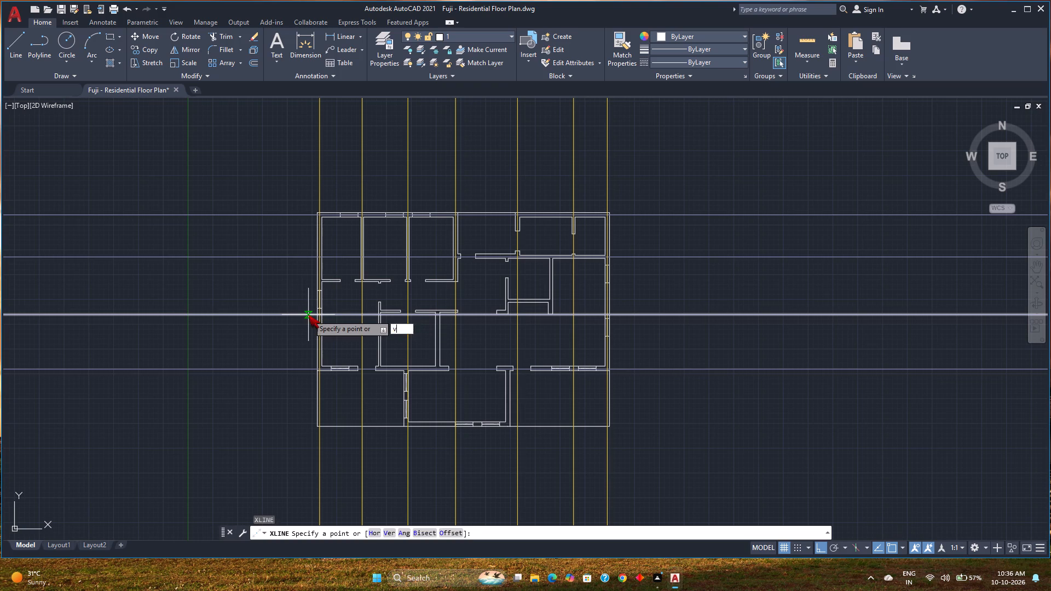
key(Return)
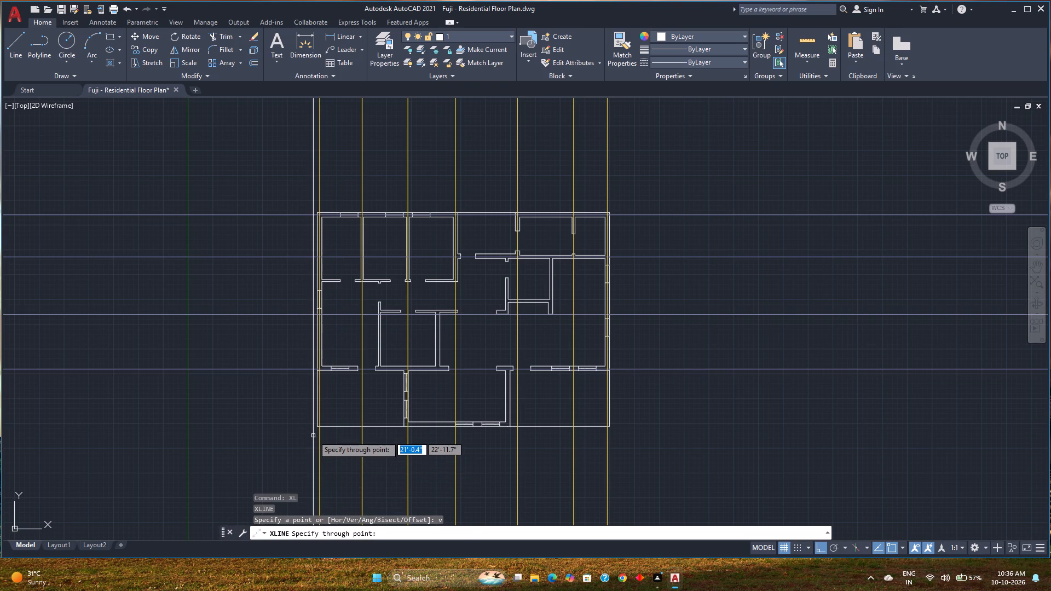
scroll(313, 436, up, 2)
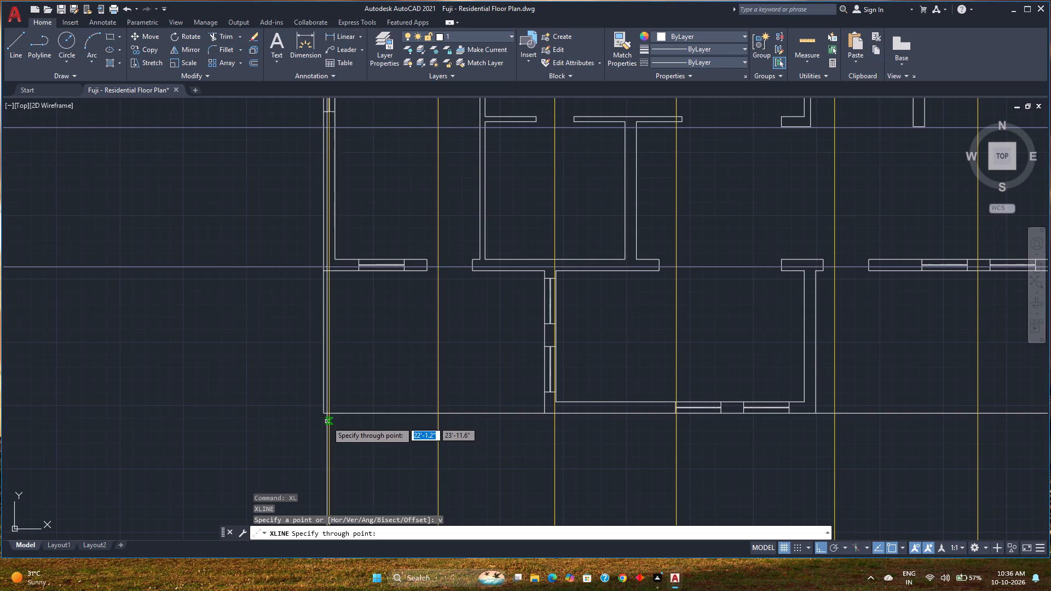
click(320, 270)
key(Escape)
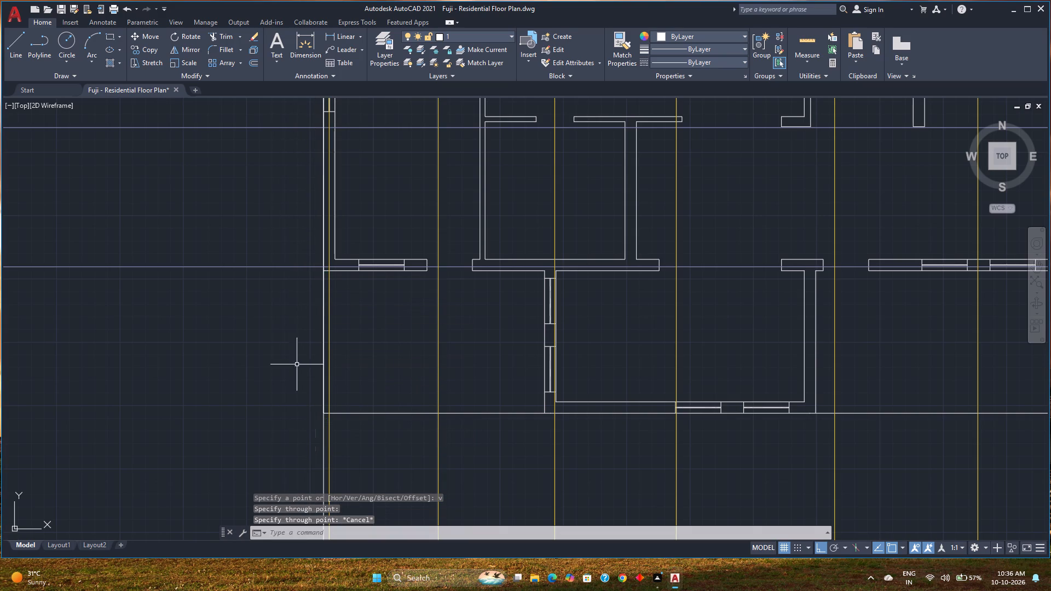
Offset the new vertical construction line 15'1" to the right, toward the lower central room's left wall.
click(255, 67)
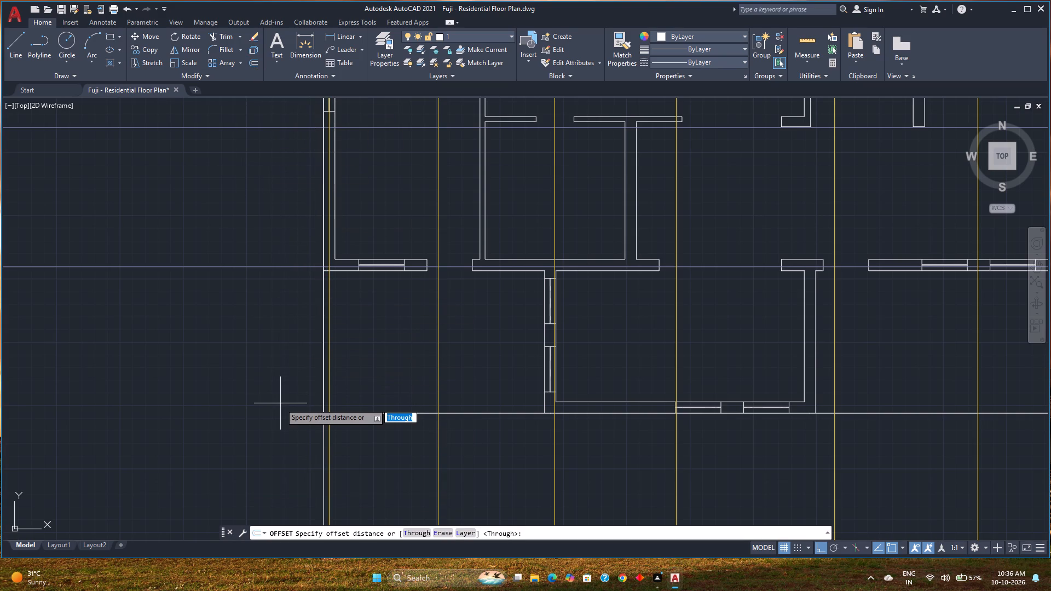
text(15)
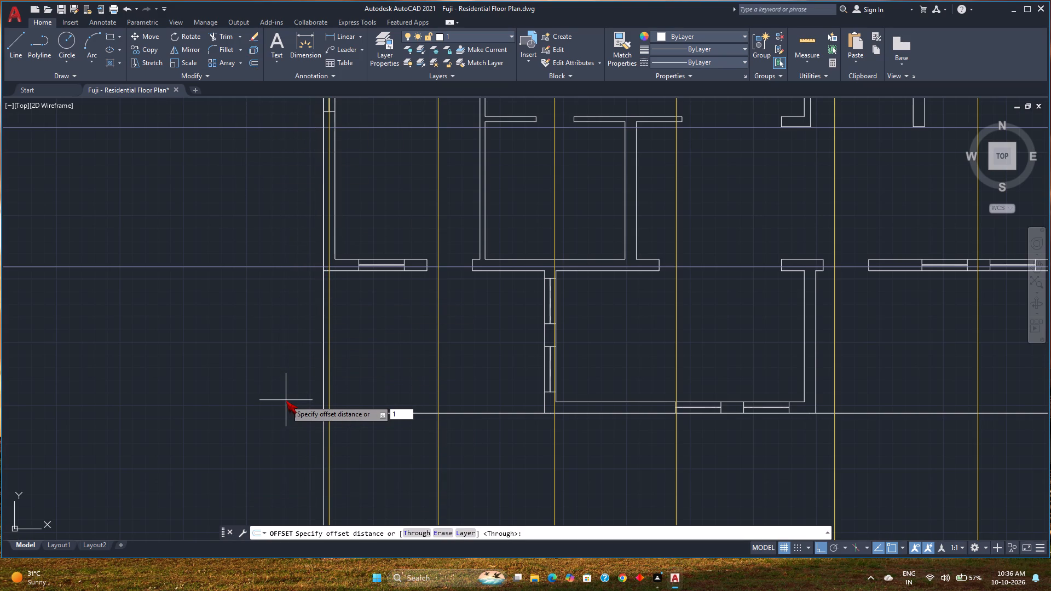
text('1)
key(Return)
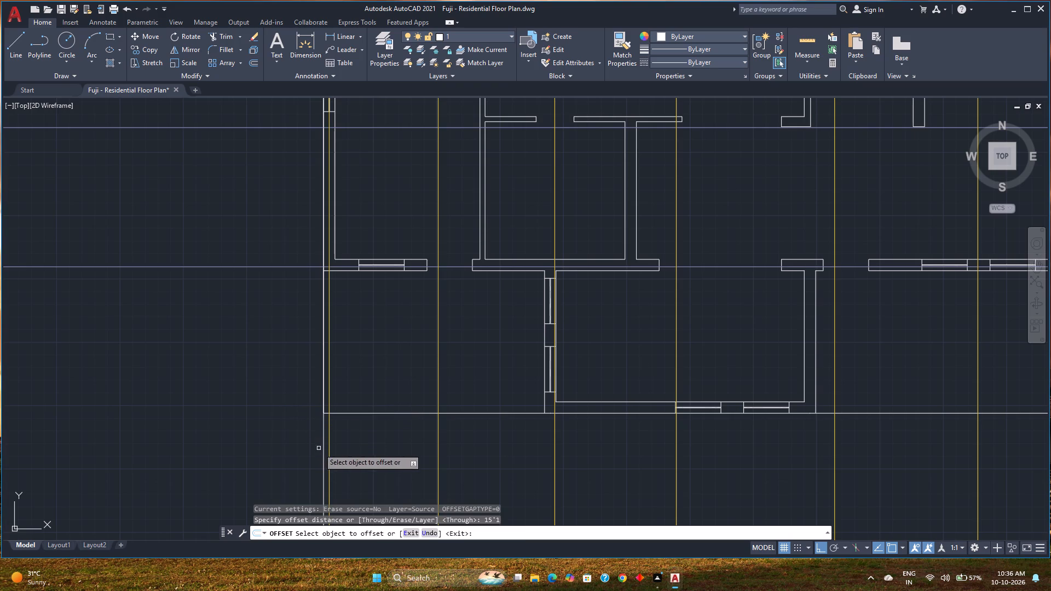
click(324, 452)
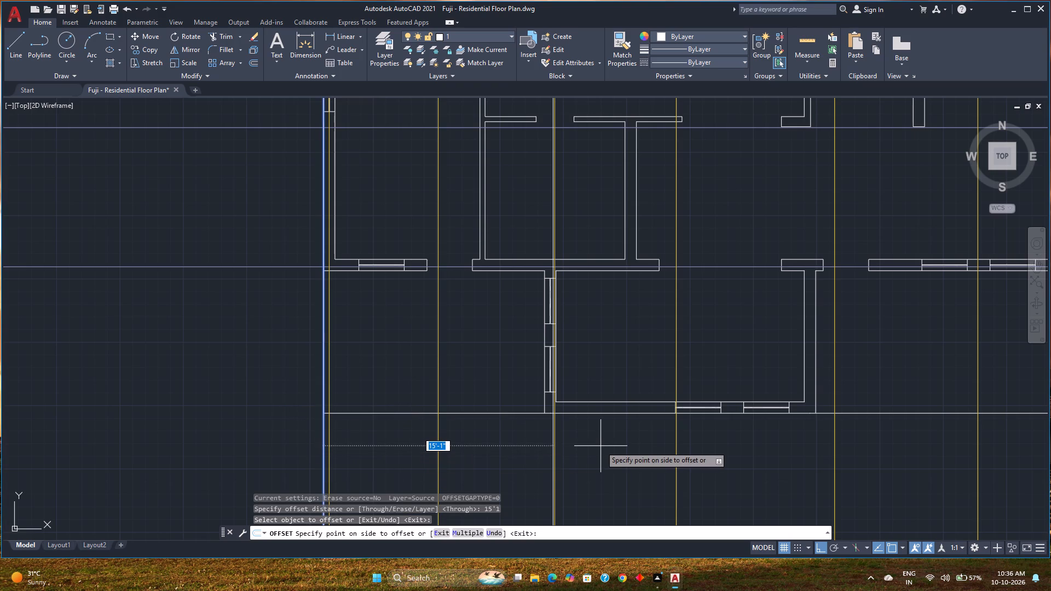
click(600, 446)
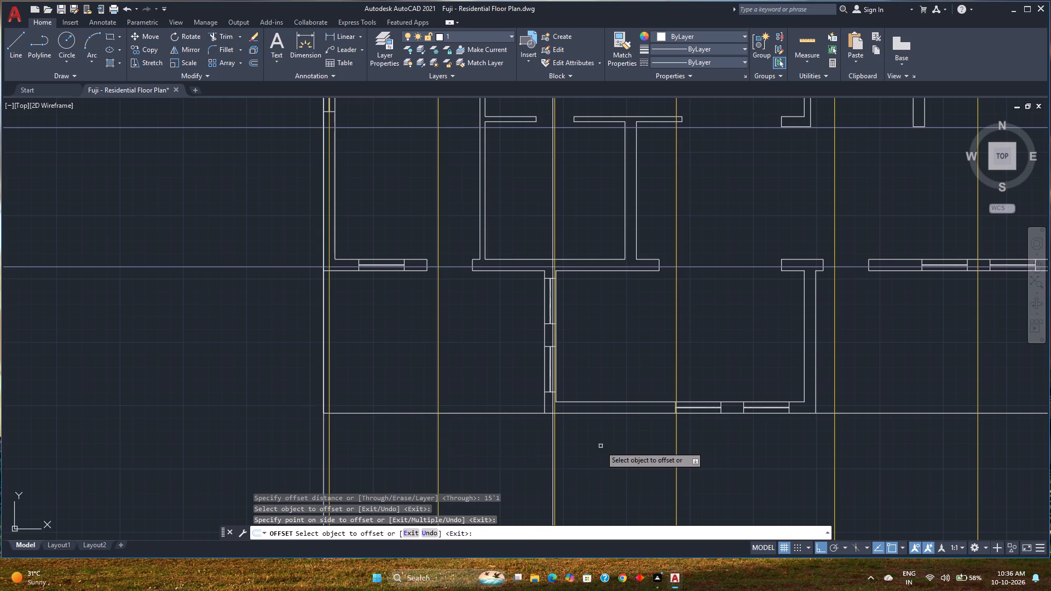
Offset the construction line at the lower central room's left wall 17'1" to the right.
scroll(564, 442, up, 2)
click(535, 426)
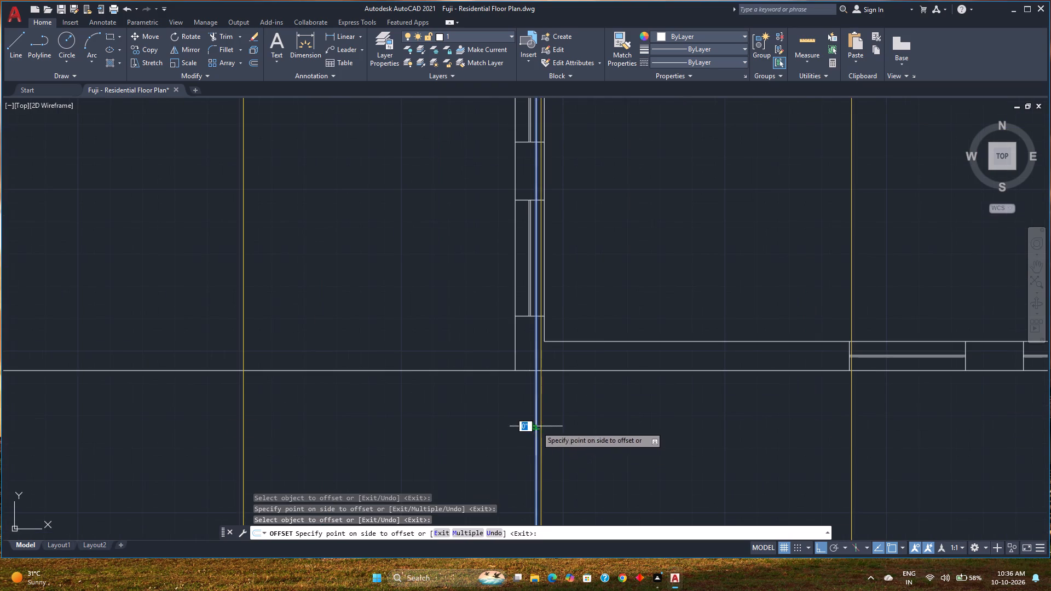
scroll(663, 426, down, 2)
middle_drag(662, 427, 328, 442)
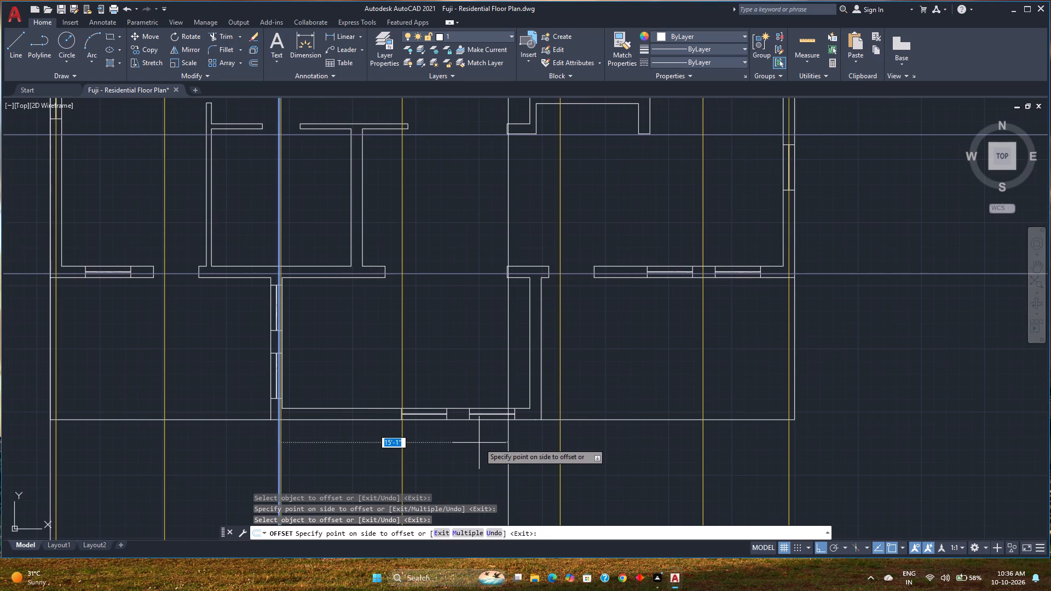
key(1)
text(7'1)
key(shift+quotedbl)
key(Return)
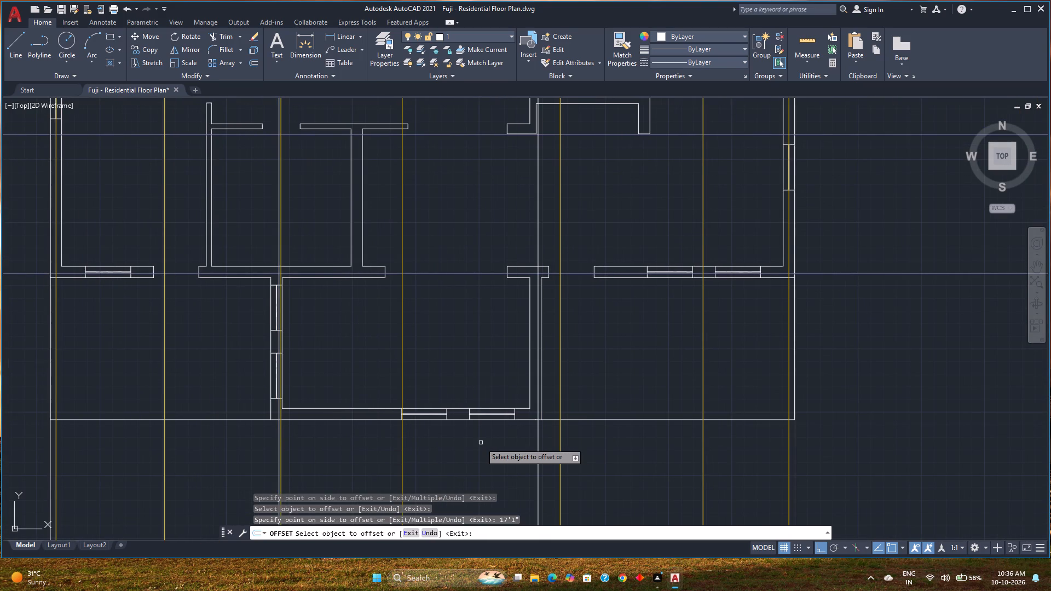
Offset the construction line at the lower central room's right wall 17'1" to the right, near the plan's right edge.
click(538, 440)
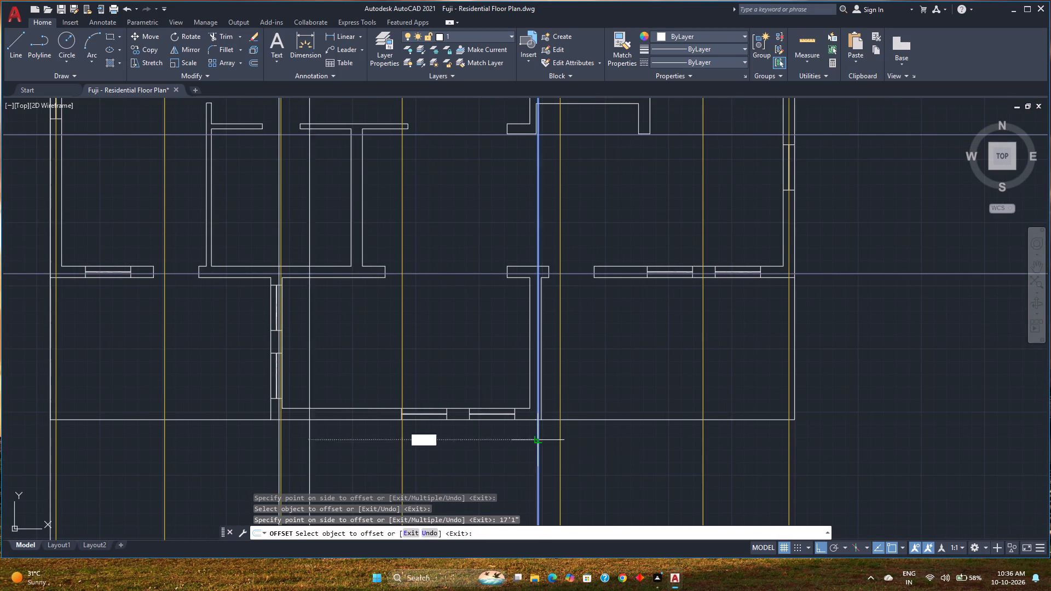
key(1)
key(7)
key(apostrophe)
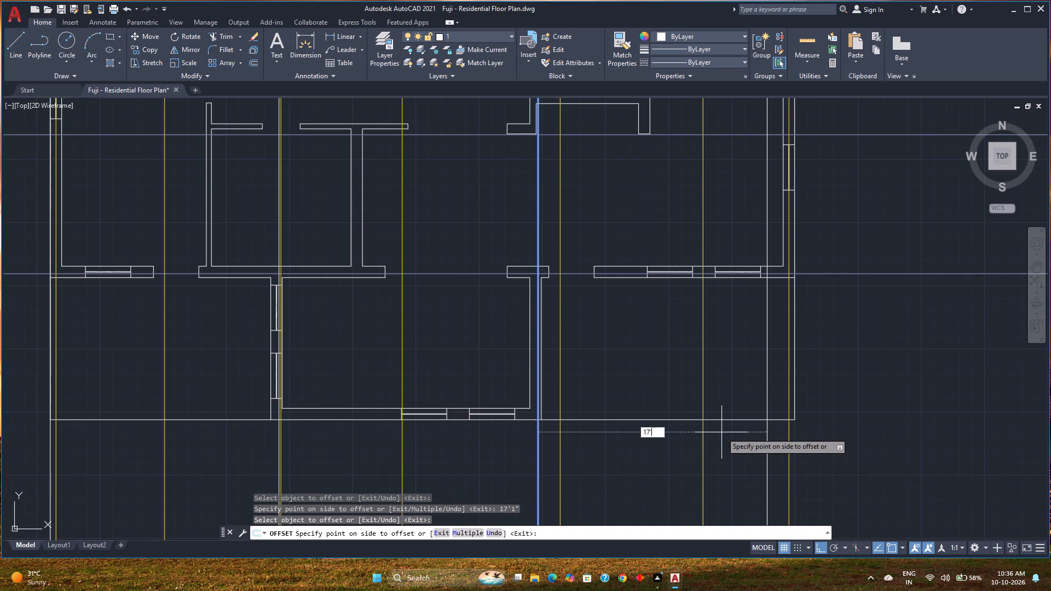
key(1)
key(shift+quotedbl)
key(Return)
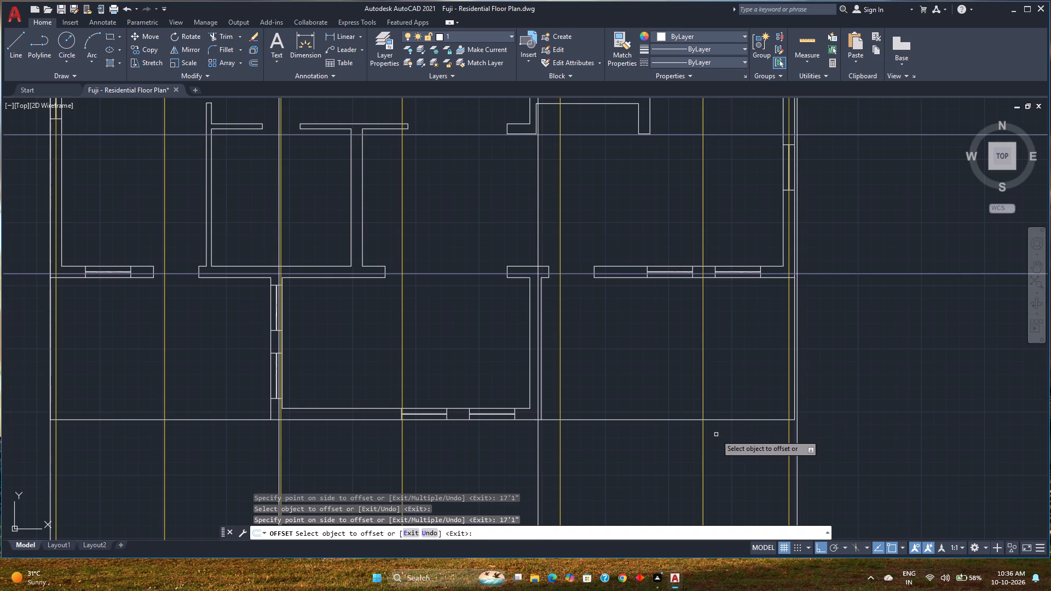
key(space)
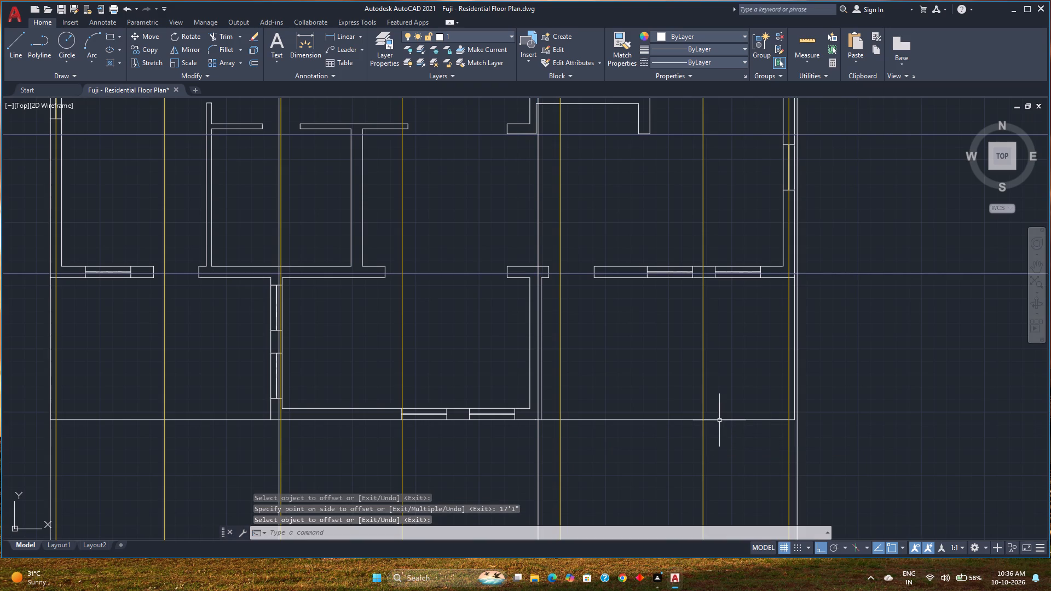
Set the colour of the four newly added vertical construction lines to red 205,32,39.
scroll(540, 428, down, 1)
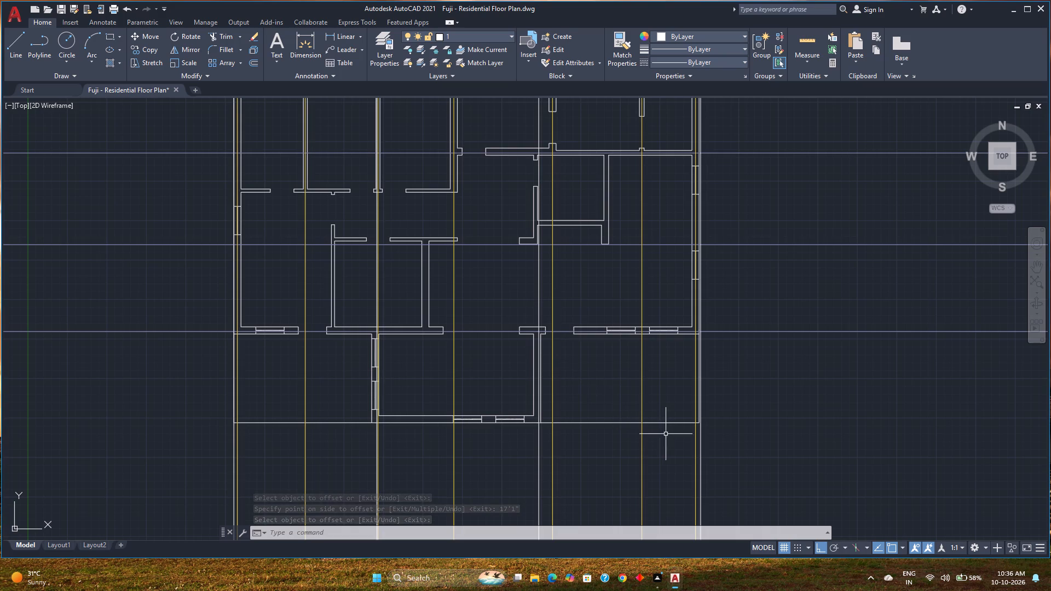
click(701, 446)
click(538, 468)
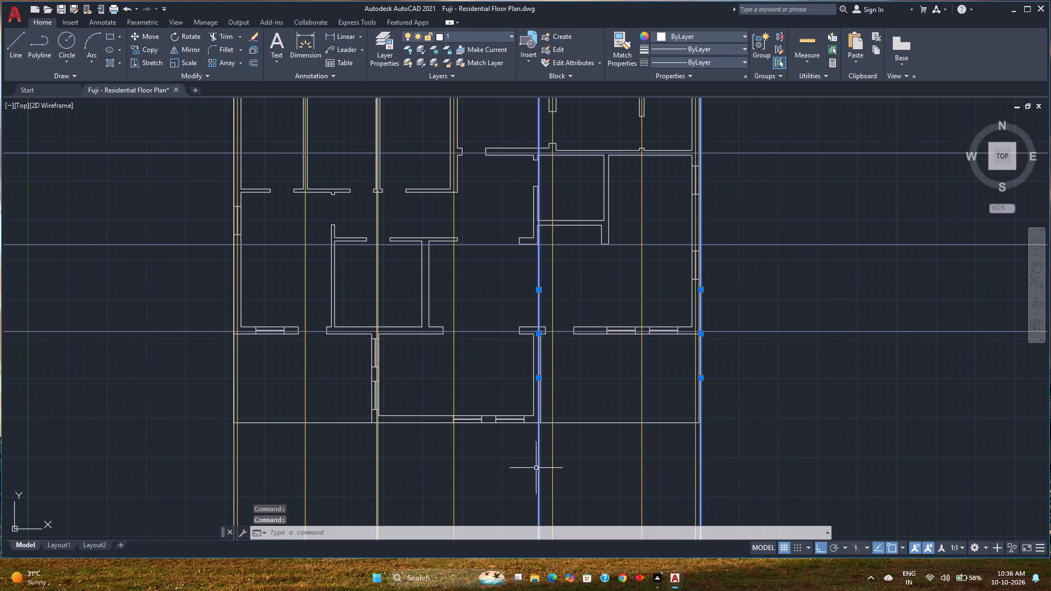
scroll(374, 475, up, 3)
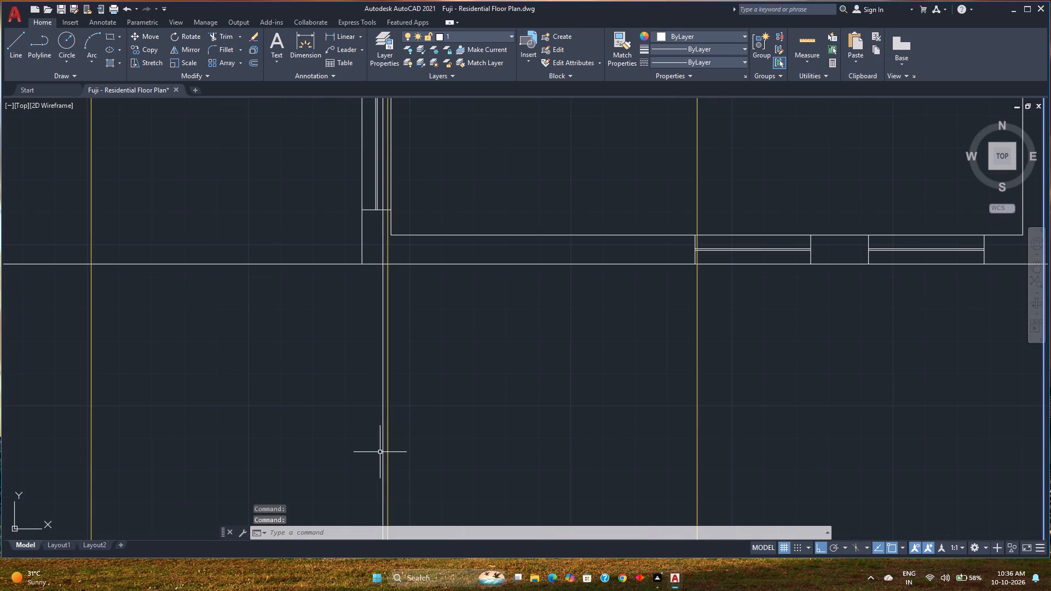
click(383, 445)
scroll(291, 455, down, 2)
middle_drag(293, 457, 533, 443)
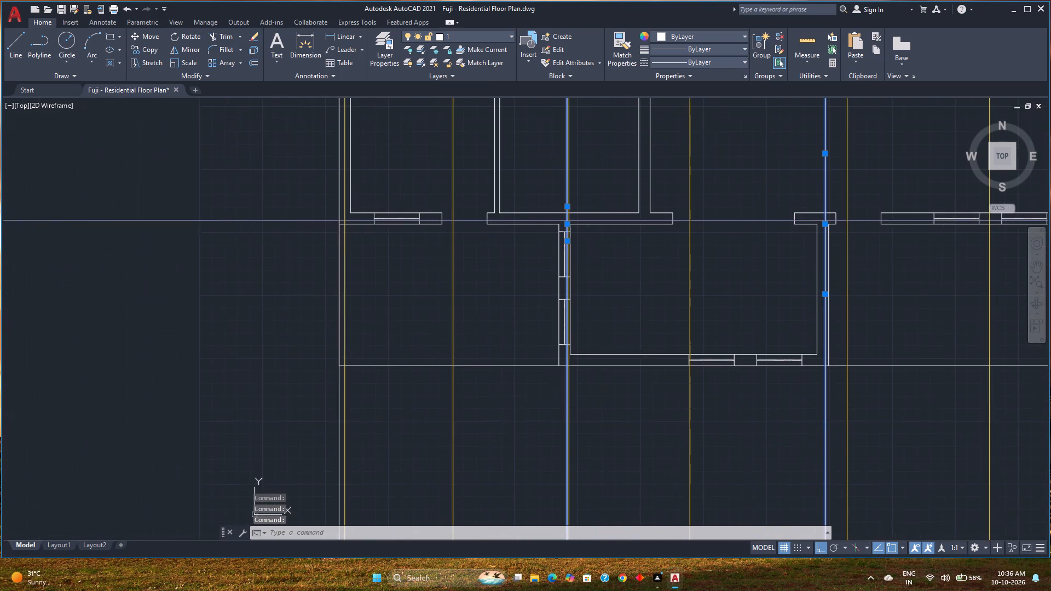
click(338, 420)
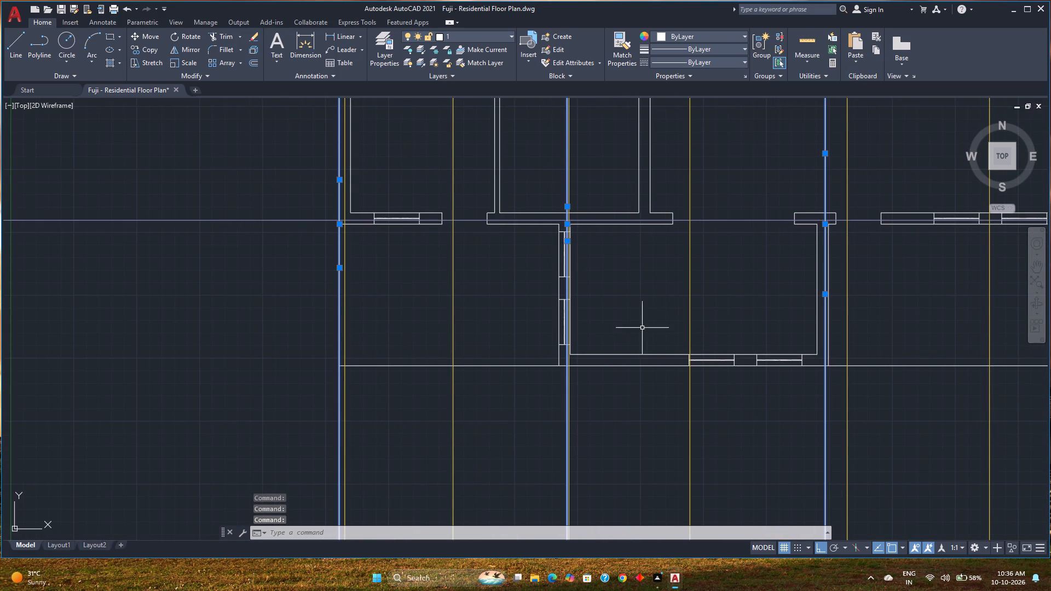
click(686, 36)
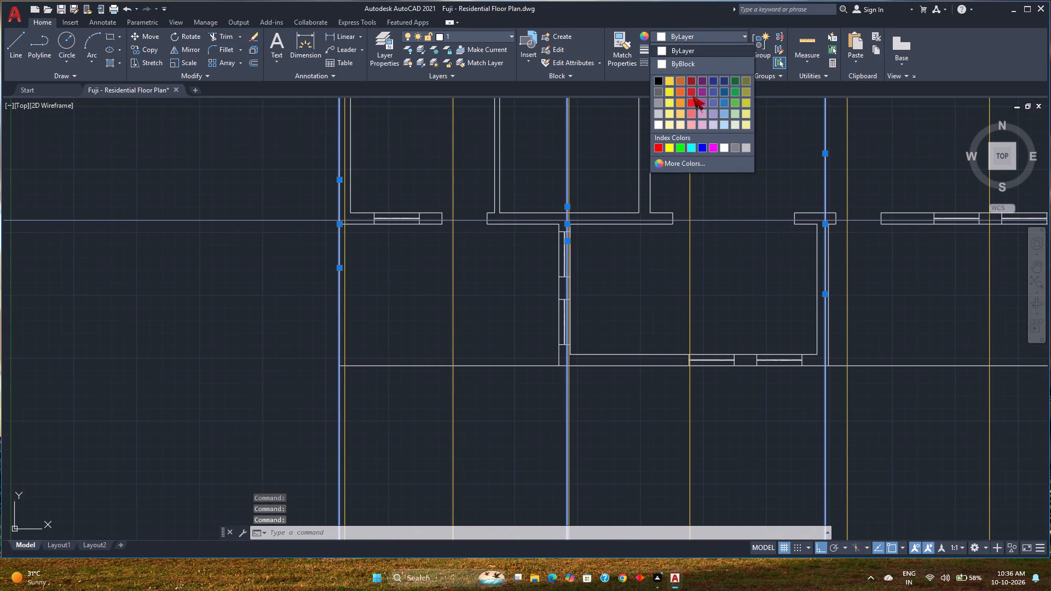
click(693, 94)
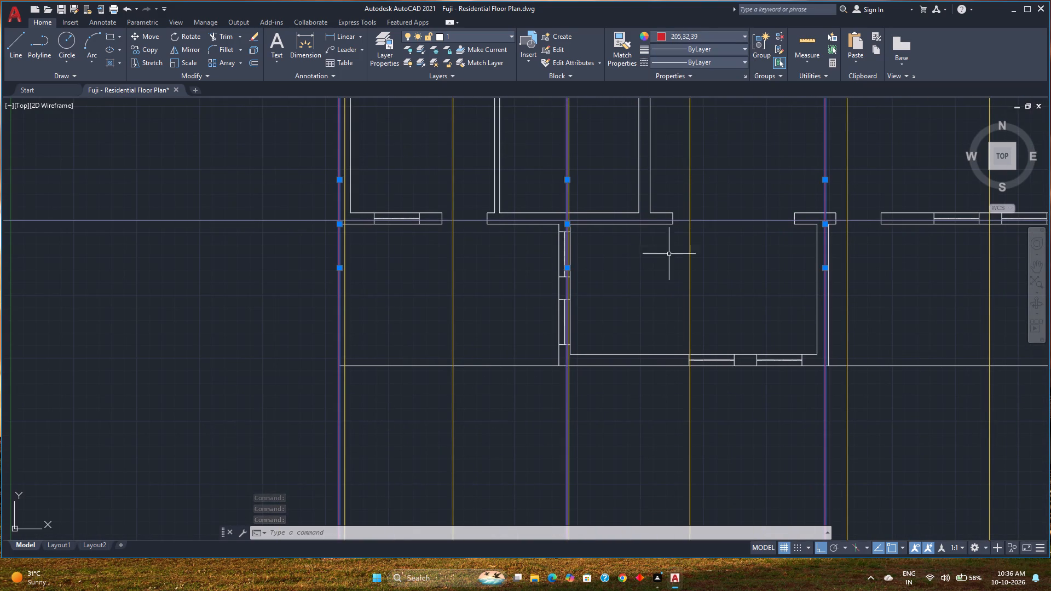
Deselect the red construction lines and lock layer 1, which holds the construction lines.
scroll(562, 407, down, 1)
middle_drag(553, 413, 301, 466)
key(Escape)
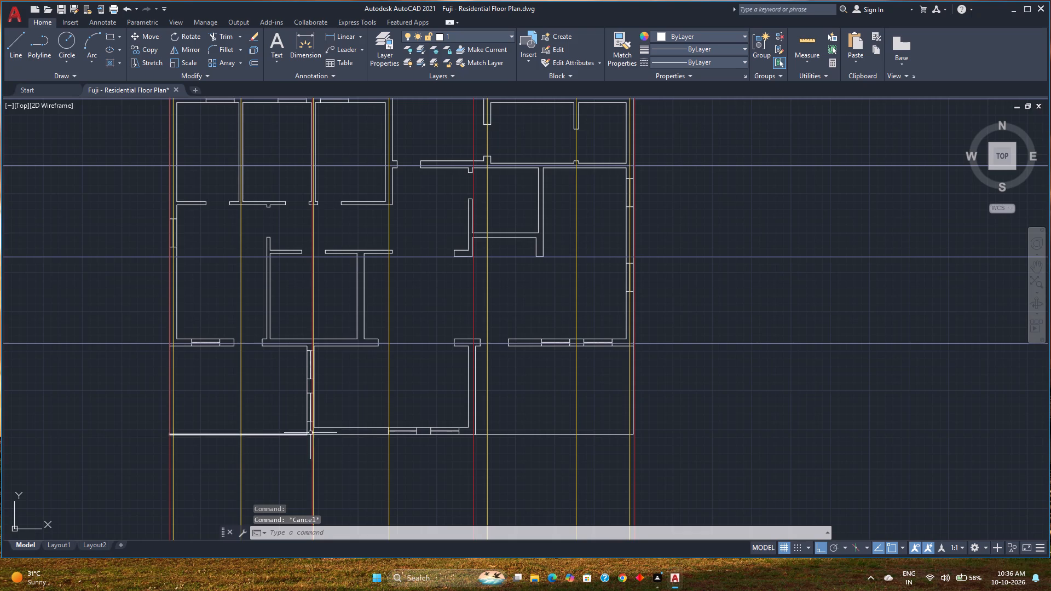
click(426, 37)
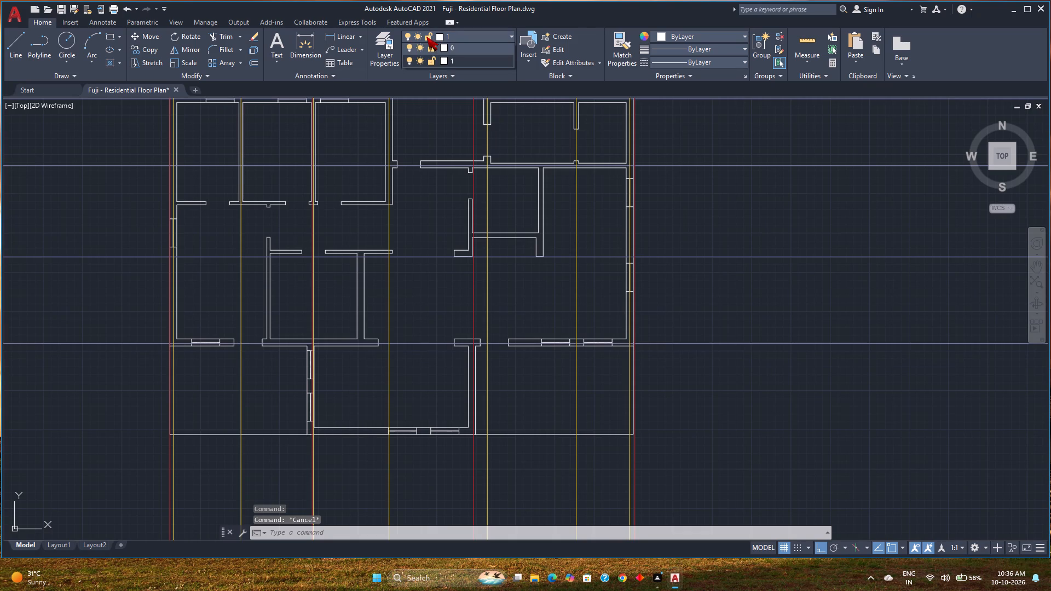
click(430, 62)
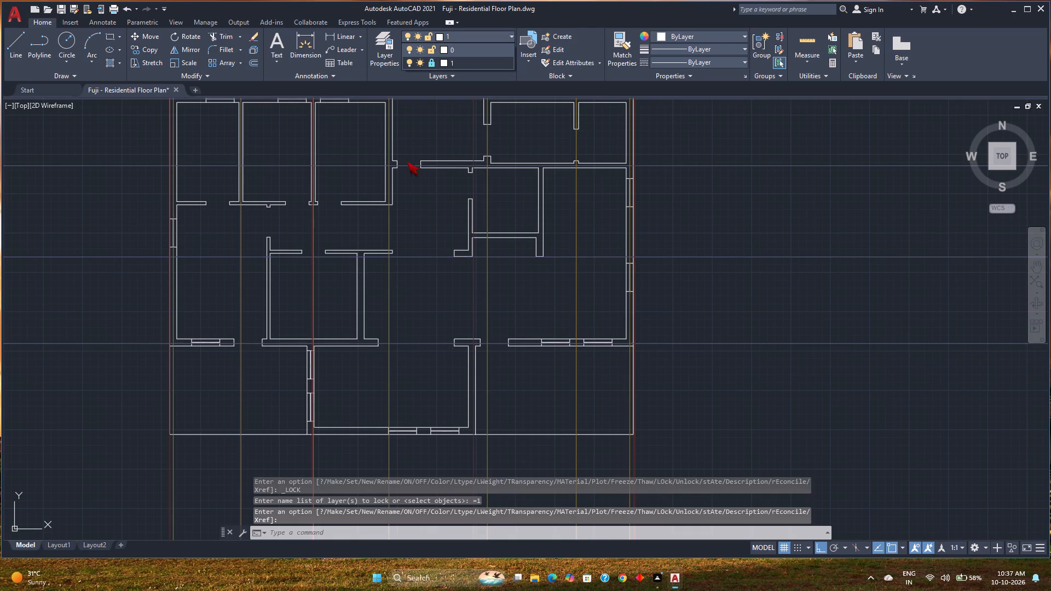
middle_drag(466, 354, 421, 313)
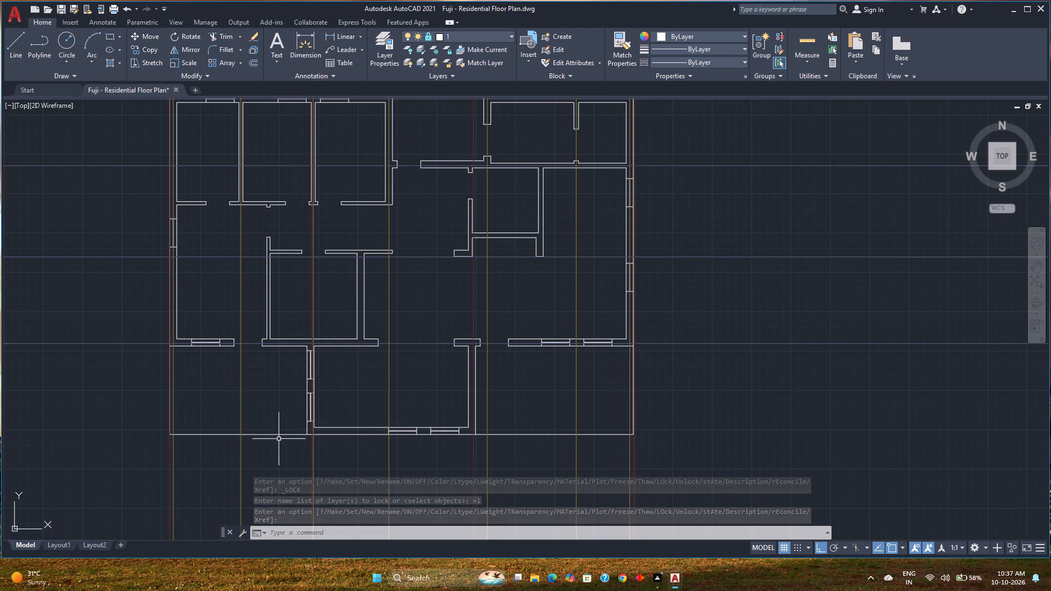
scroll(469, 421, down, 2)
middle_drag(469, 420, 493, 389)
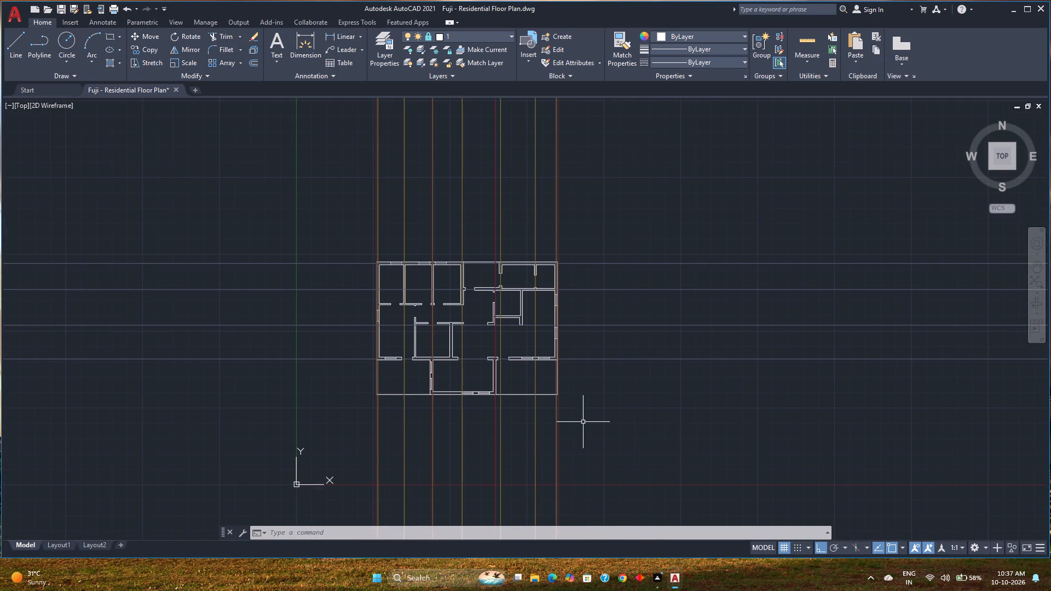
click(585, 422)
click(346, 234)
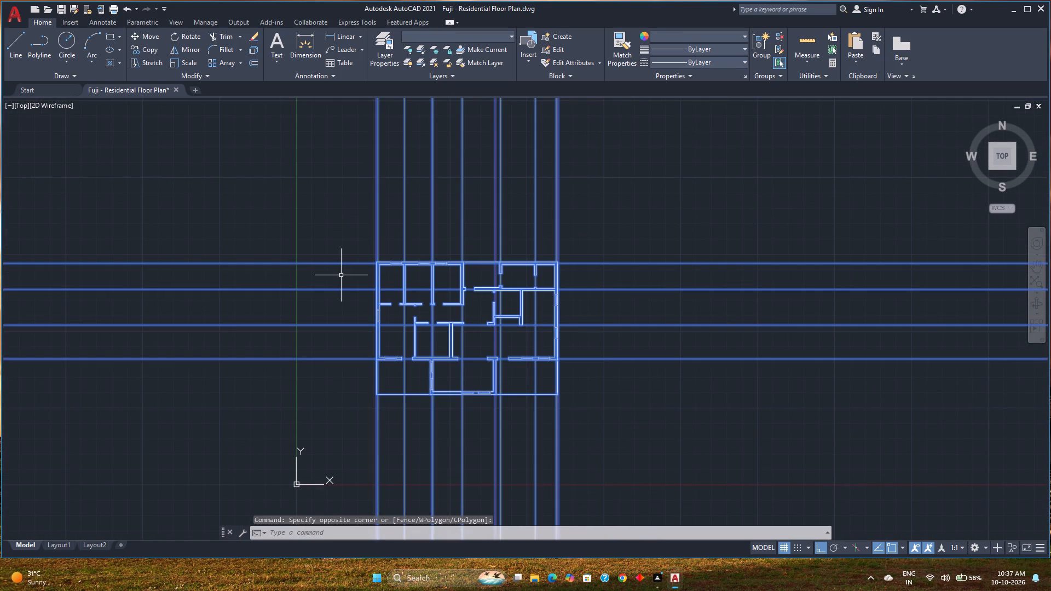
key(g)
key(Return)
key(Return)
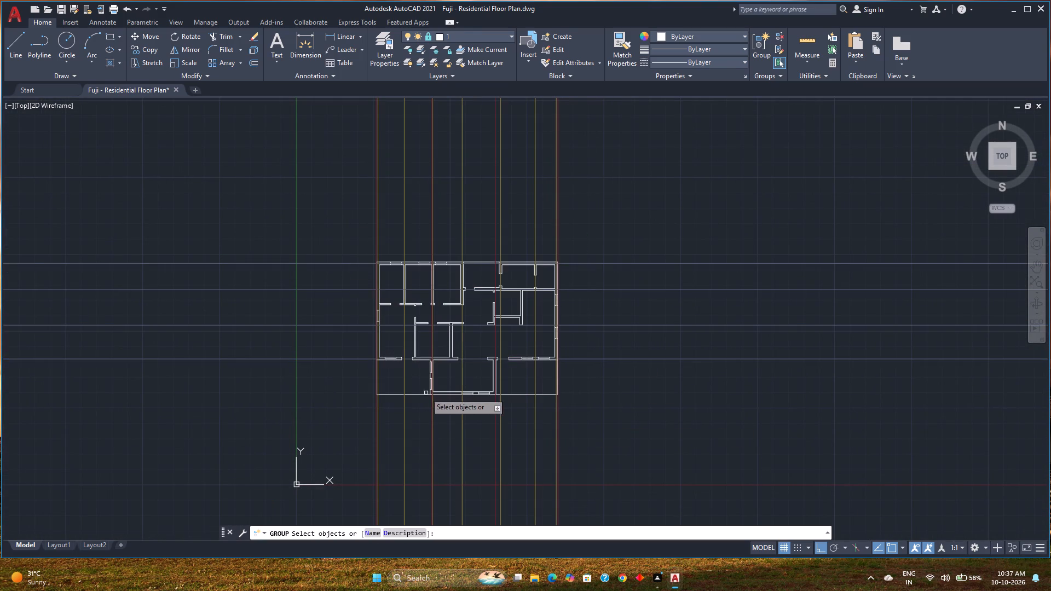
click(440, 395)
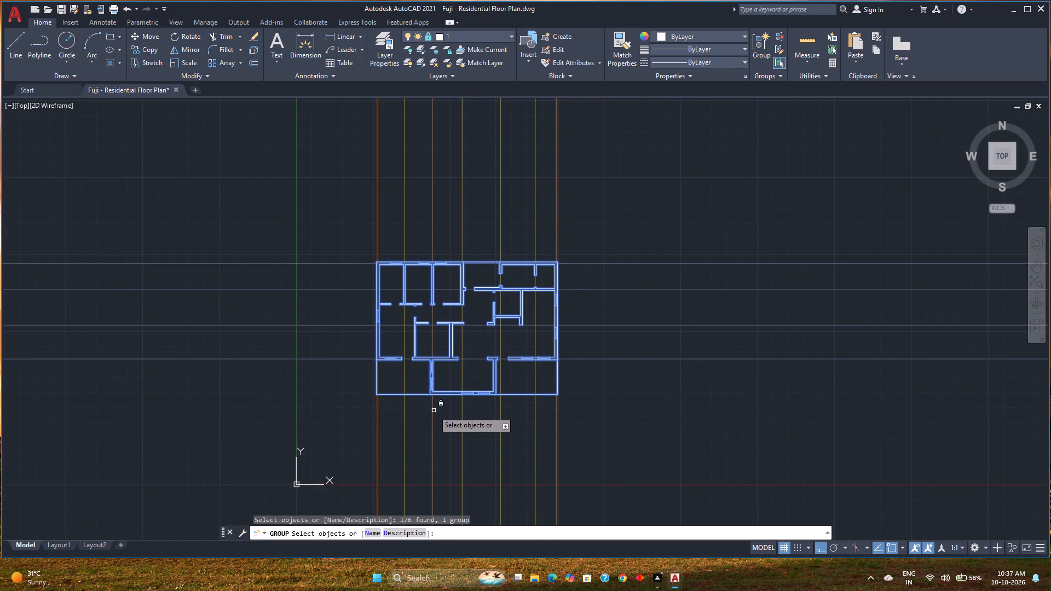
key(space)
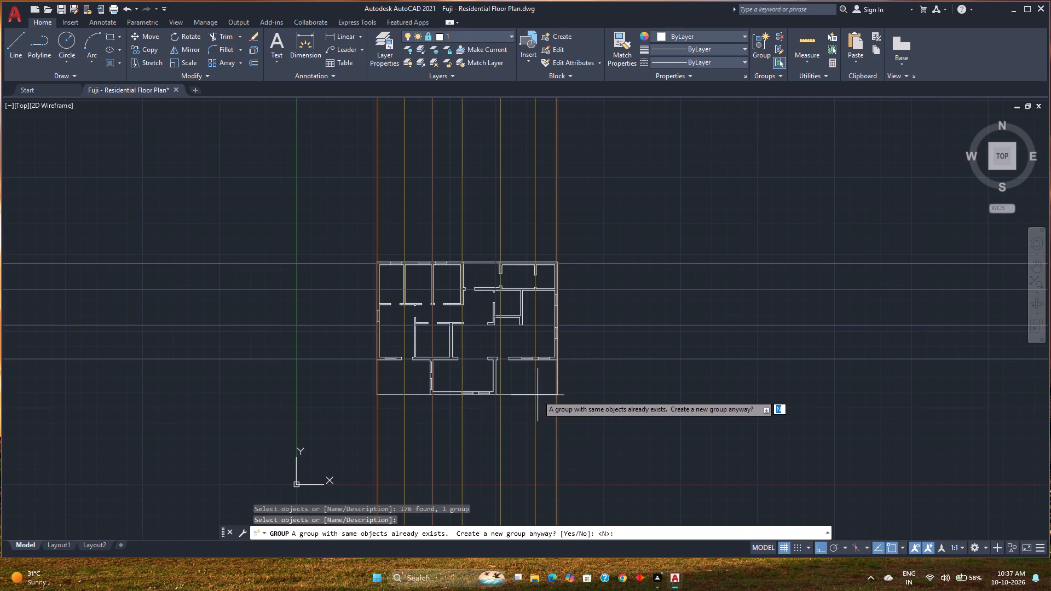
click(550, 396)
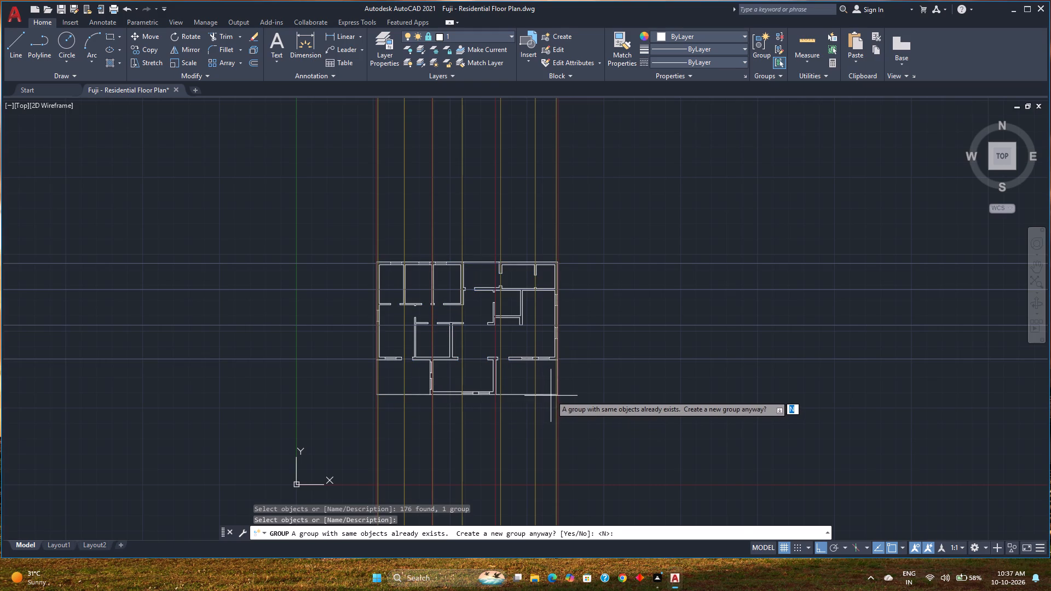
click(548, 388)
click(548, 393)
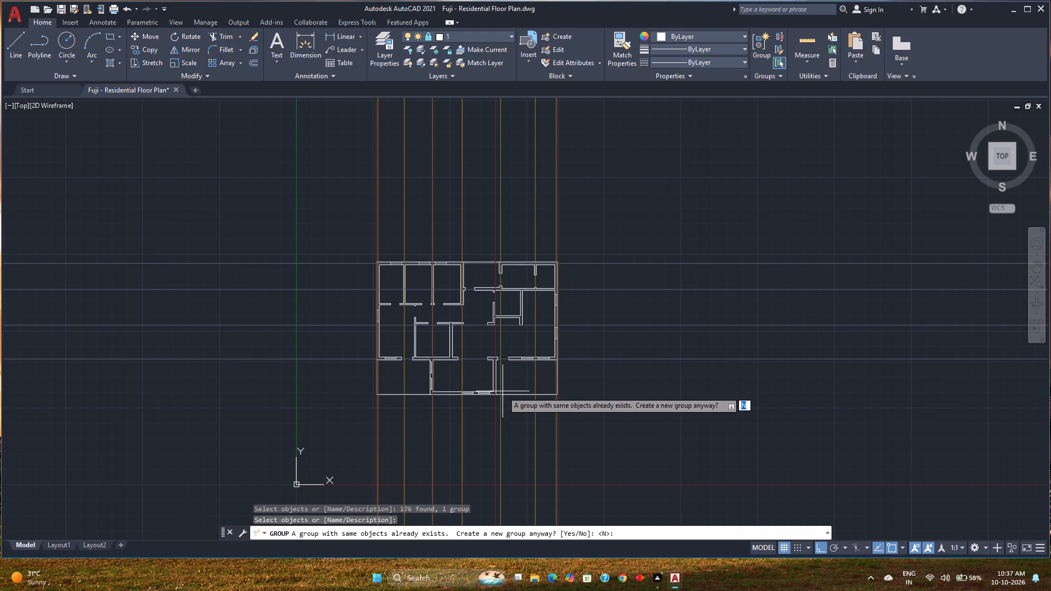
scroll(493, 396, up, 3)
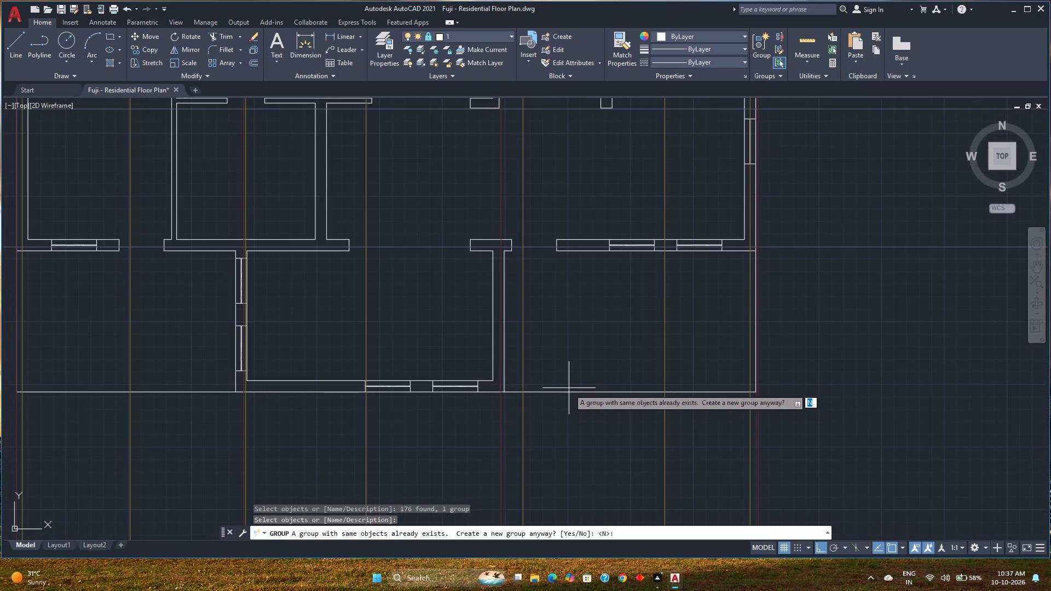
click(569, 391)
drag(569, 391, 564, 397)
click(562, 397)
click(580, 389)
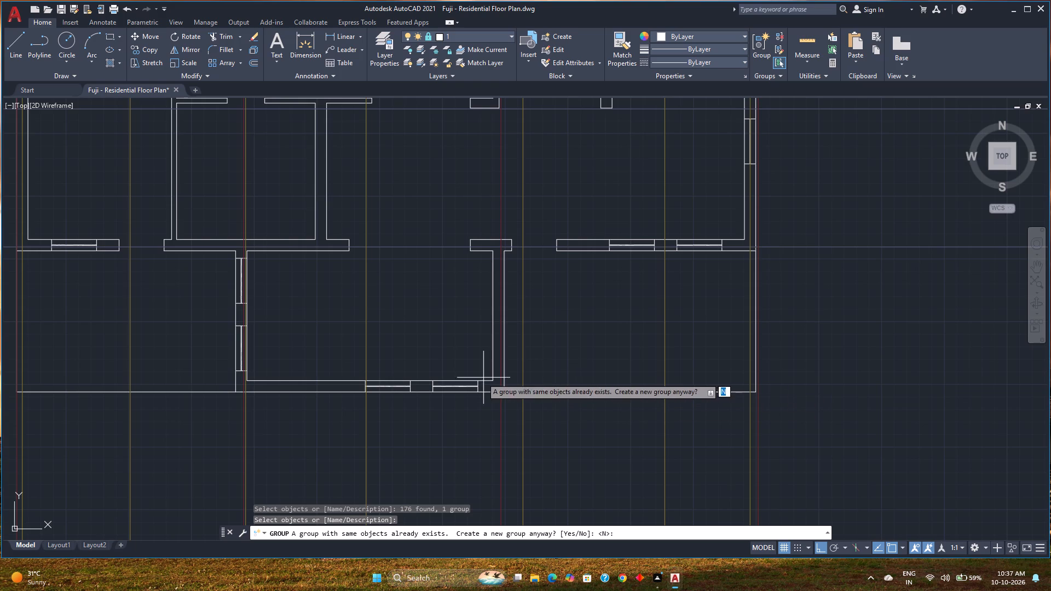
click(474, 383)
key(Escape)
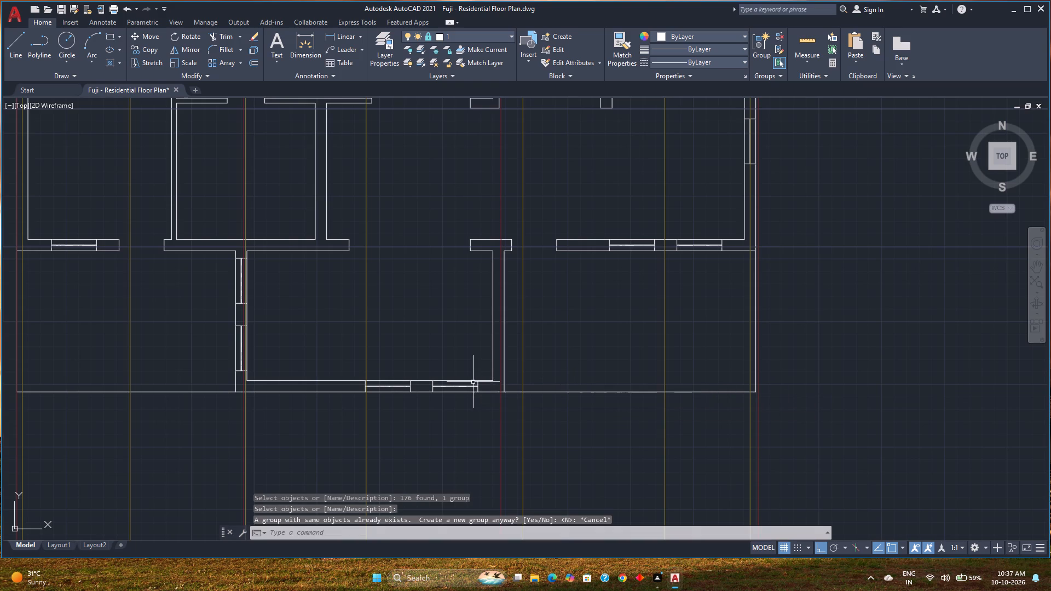
Scale the grouped plan by reference from its upper-left wall centreline intersection, bringing its lower-right corner onto the rightmost red construction line.
click(495, 391)
scroll(401, 392, down, 2)
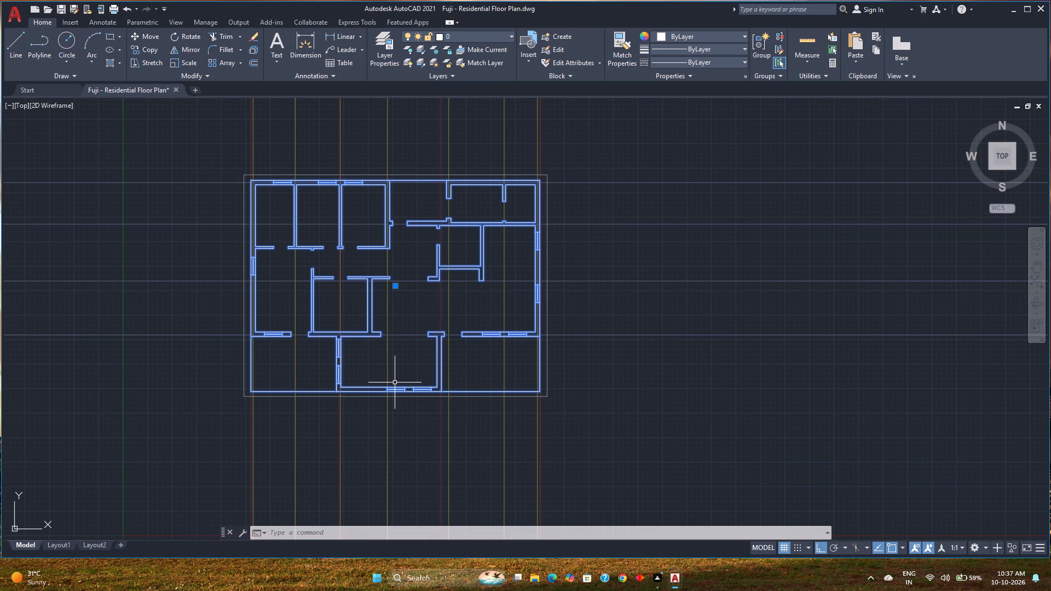
scroll(436, 374, up, 2)
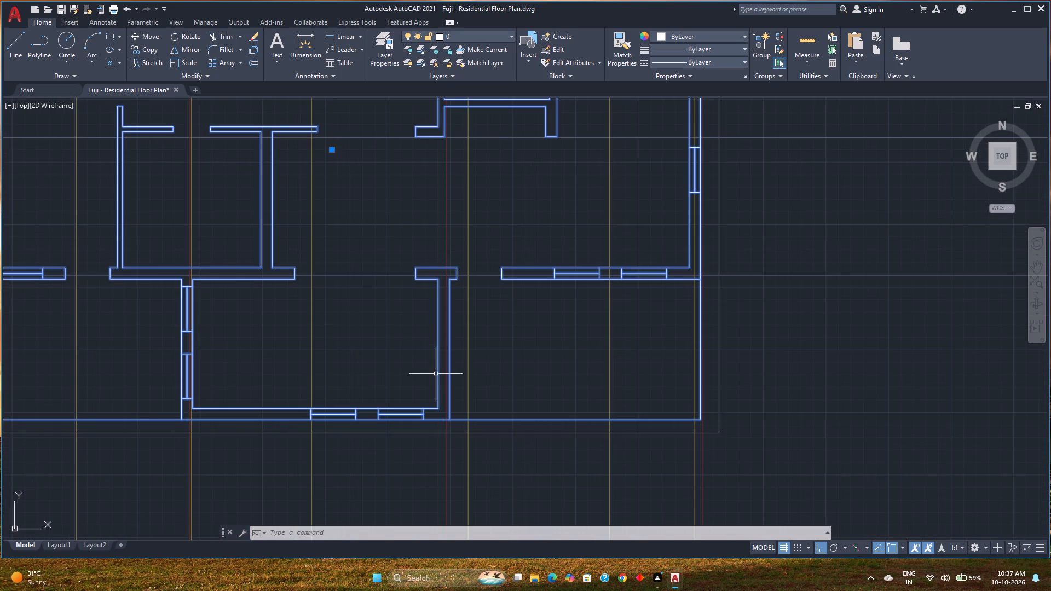
middle_drag(290, 425, 516, 420)
middle_click(516, 420)
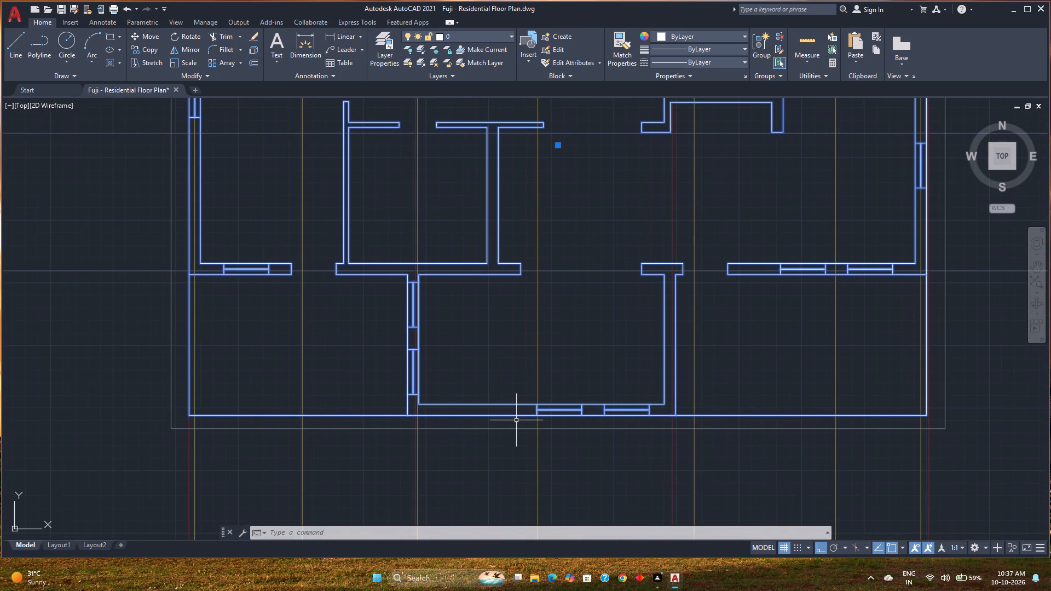
middle_drag(516, 420, 305, 422)
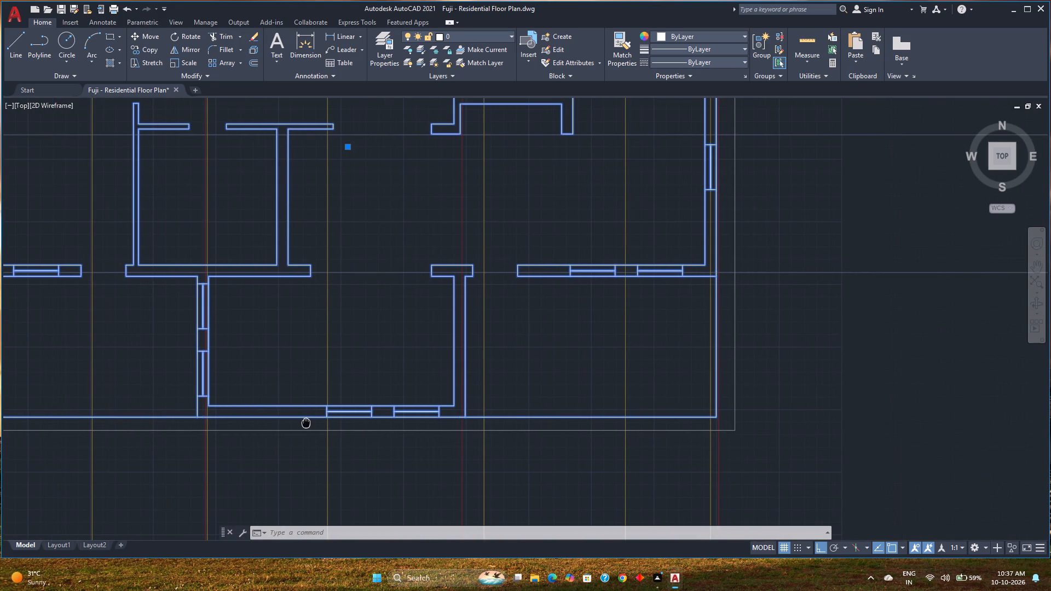
middle_drag(305, 422, 304, 422)
scroll(725, 426, up, 2)
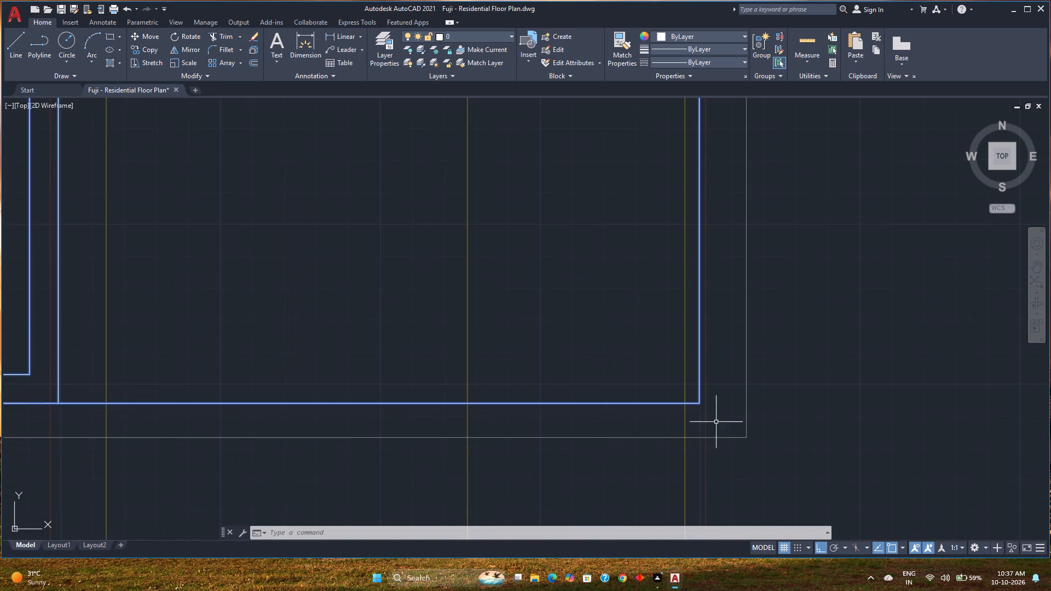
key(s)
key(c)
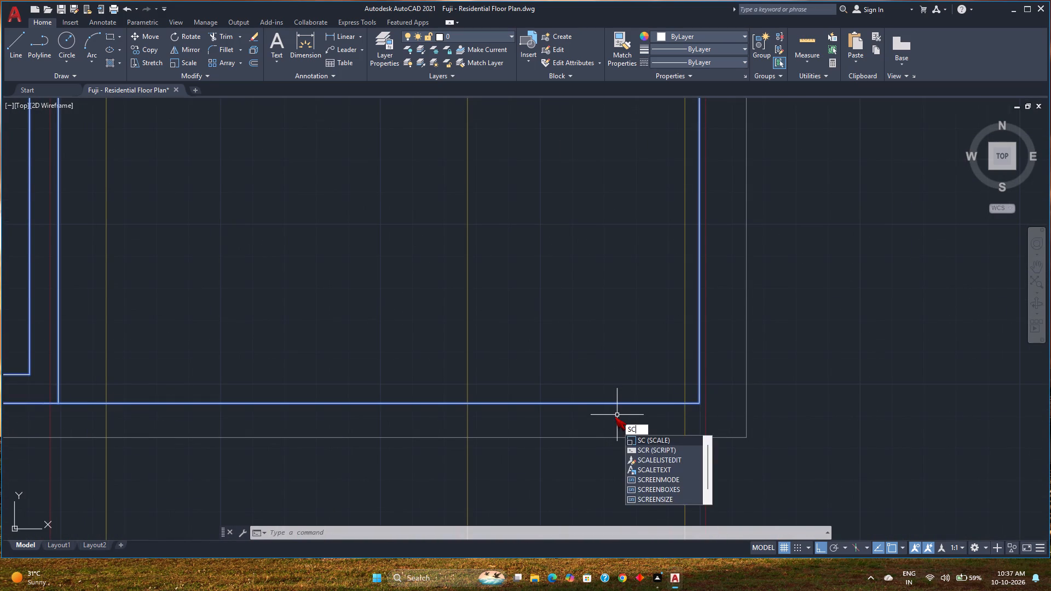
key(Return)
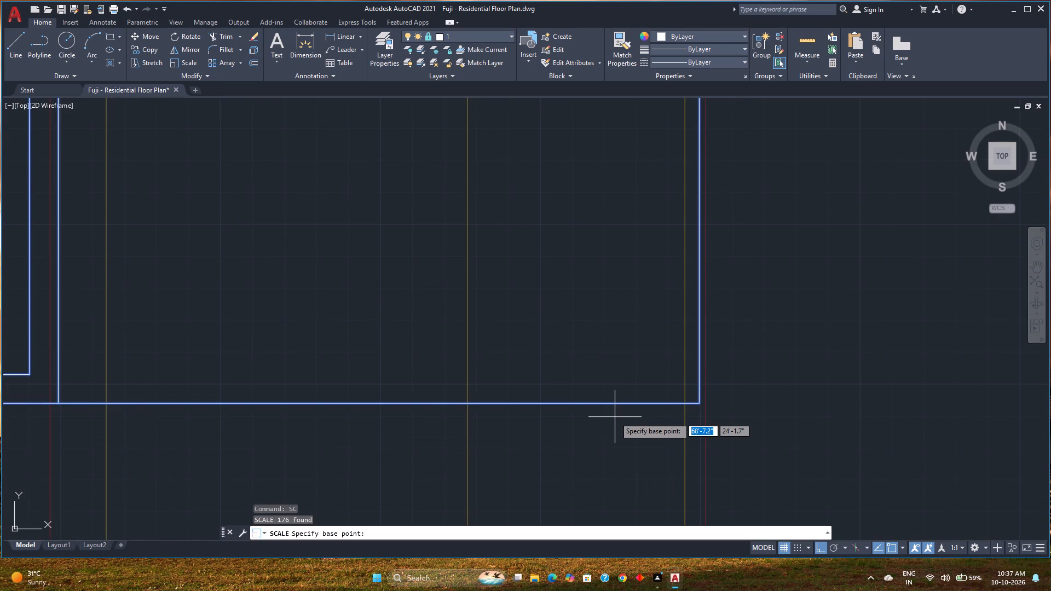
scroll(605, 418, down, 3)
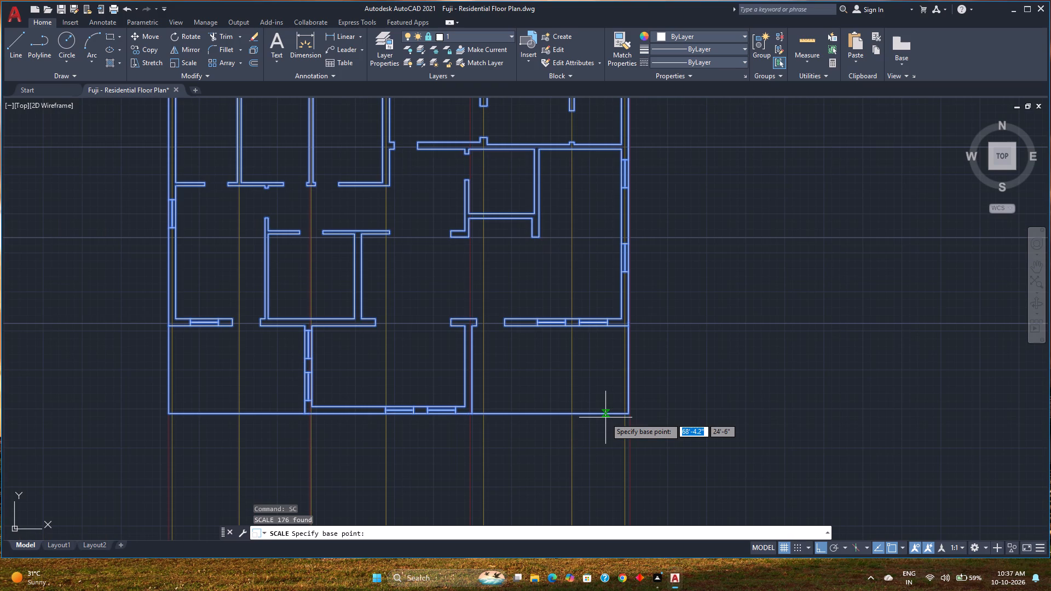
scroll(605, 418, down, 1)
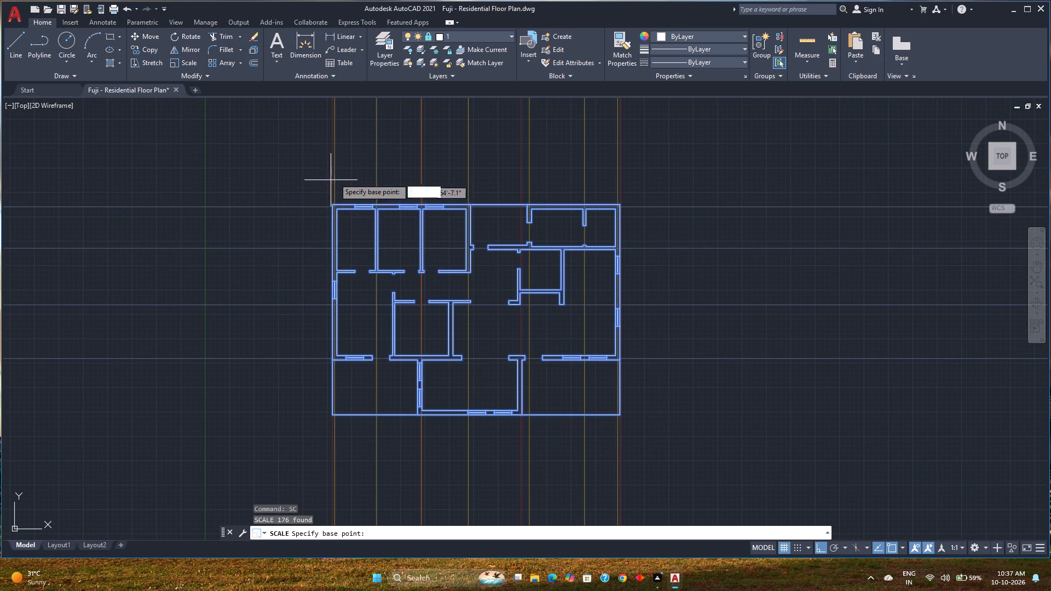
scroll(335, 204, up, 5)
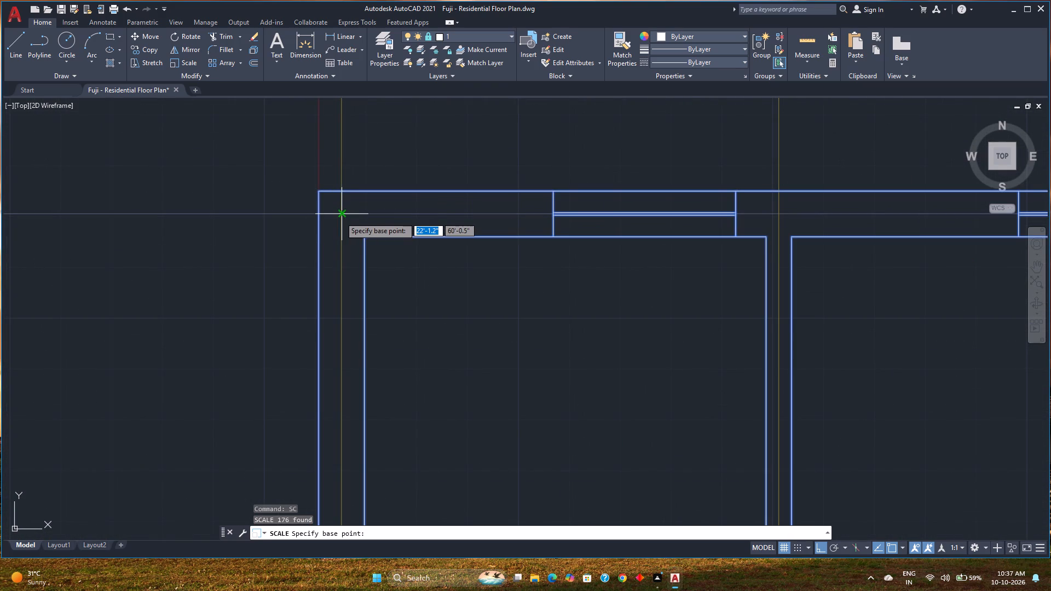
click(340, 217)
scroll(358, 242, down, 5)
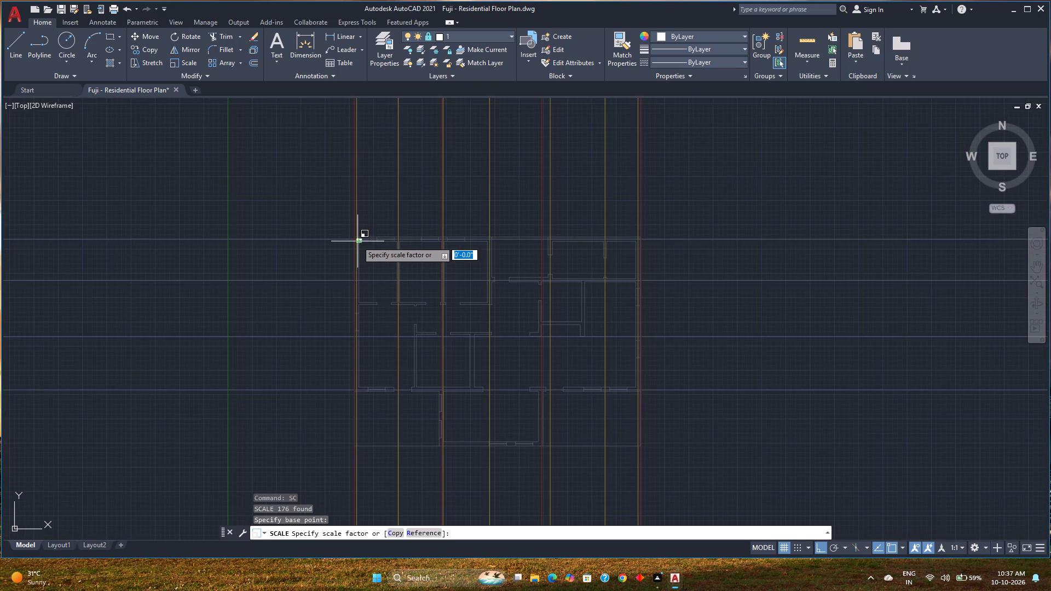
click(425, 536)
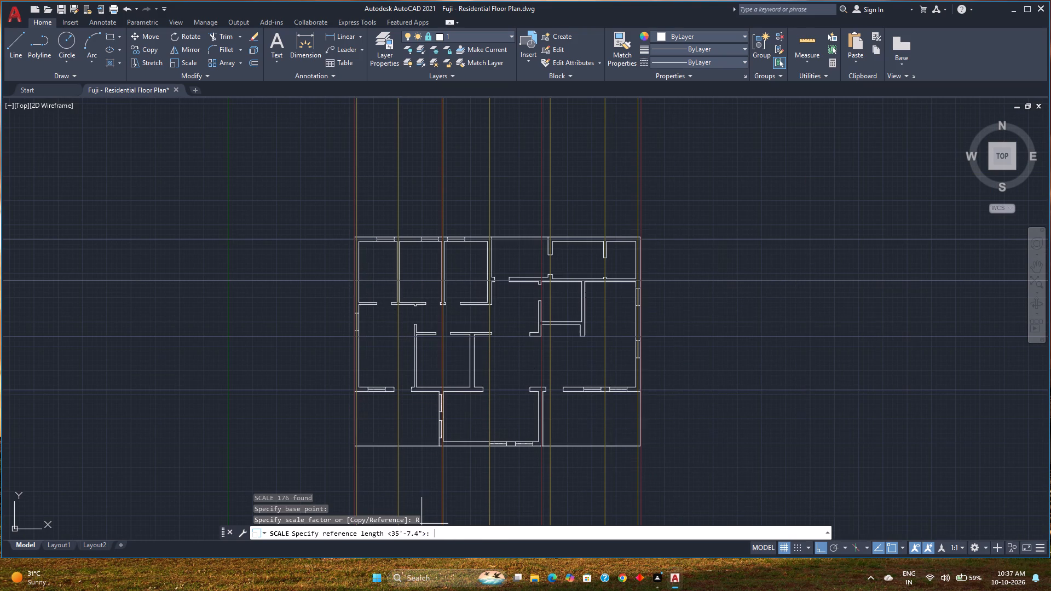
scroll(374, 241, up, 3)
scroll(287, 233, up, 3)
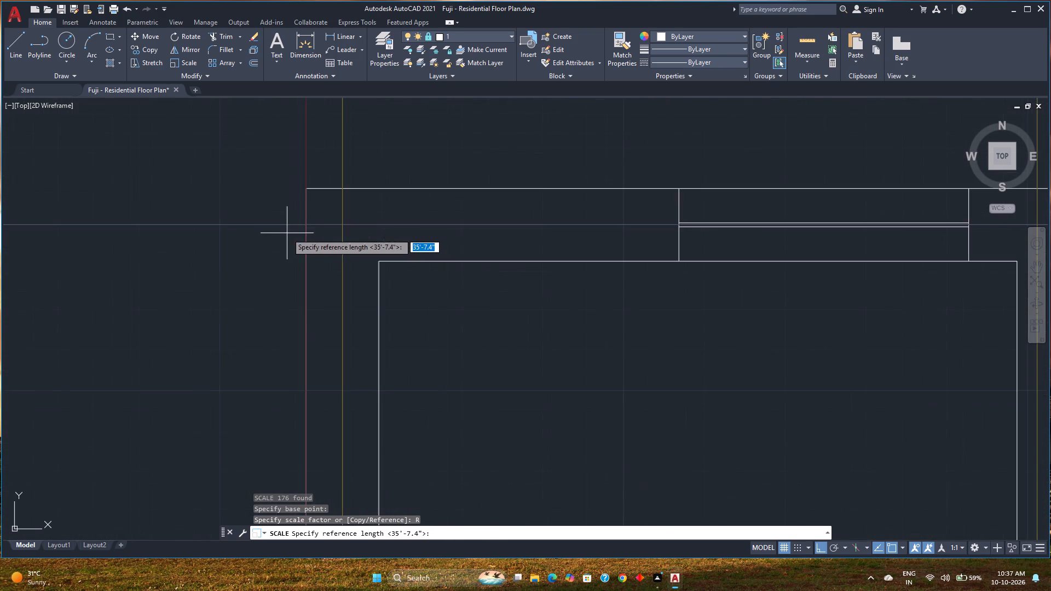
click(343, 227)
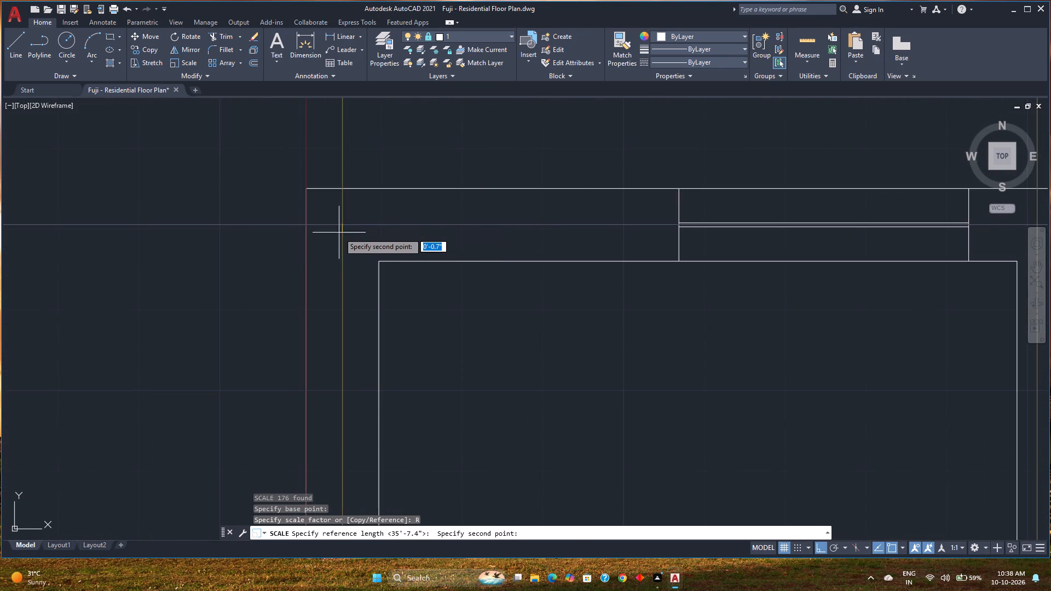
scroll(339, 233, down, 8)
scroll(449, 321, up, 6)
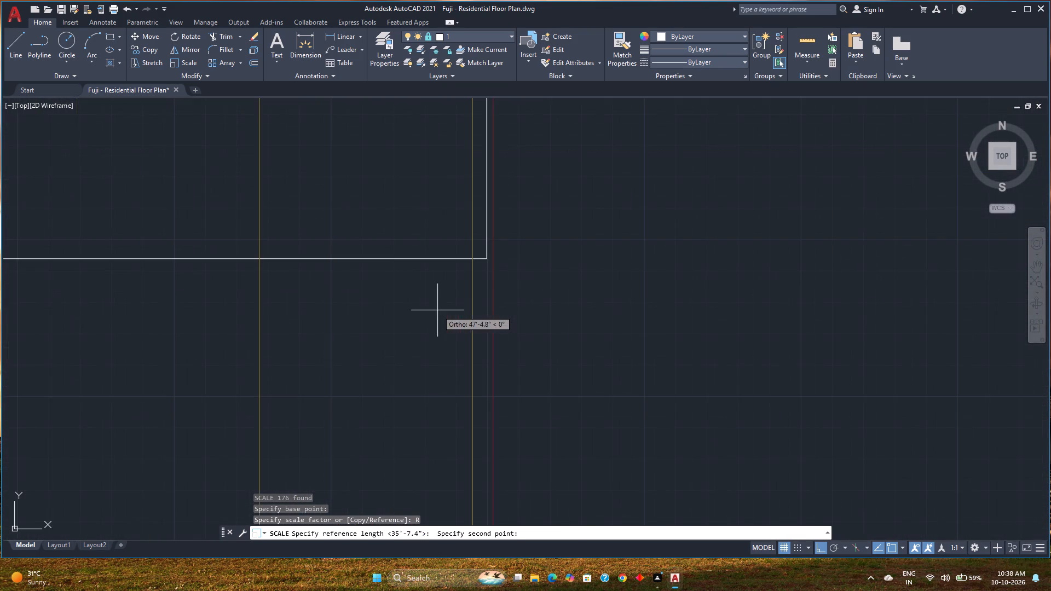
click(484, 259)
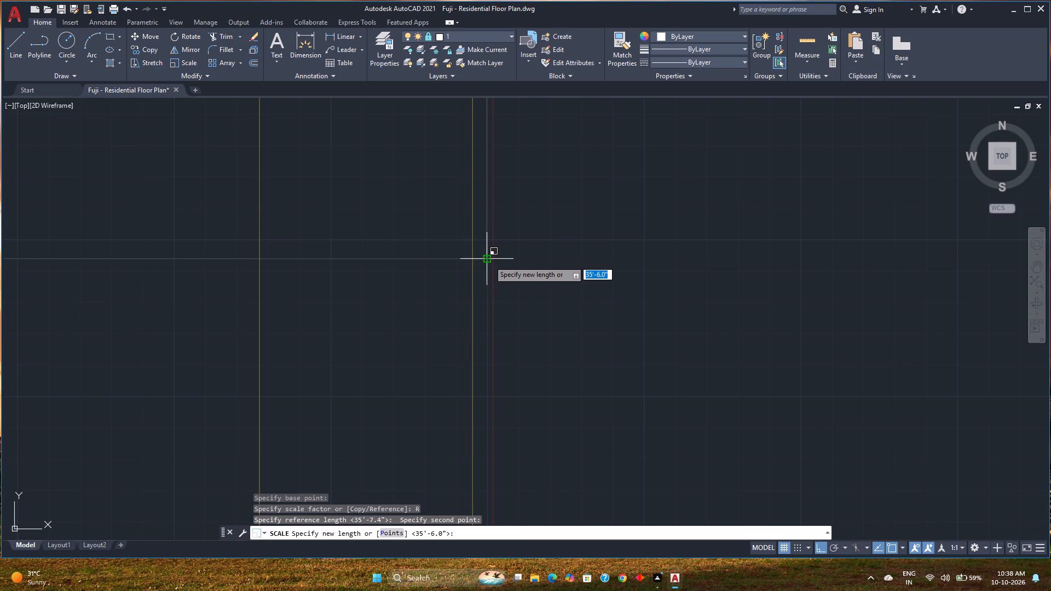
click(493, 261)
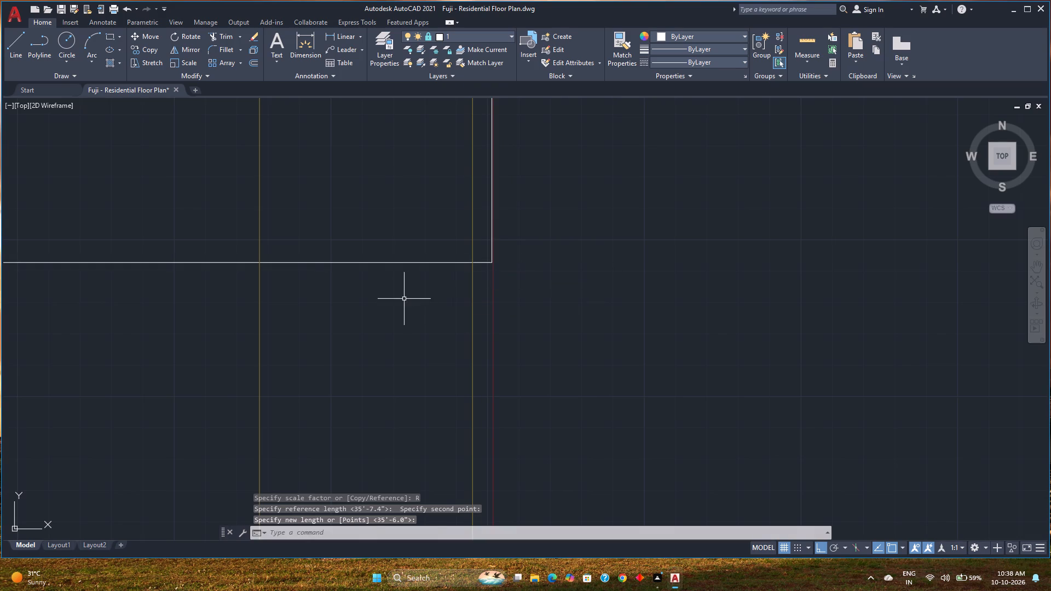
scroll(404, 299, down, 2)
middle_drag(404, 299, 727, 373)
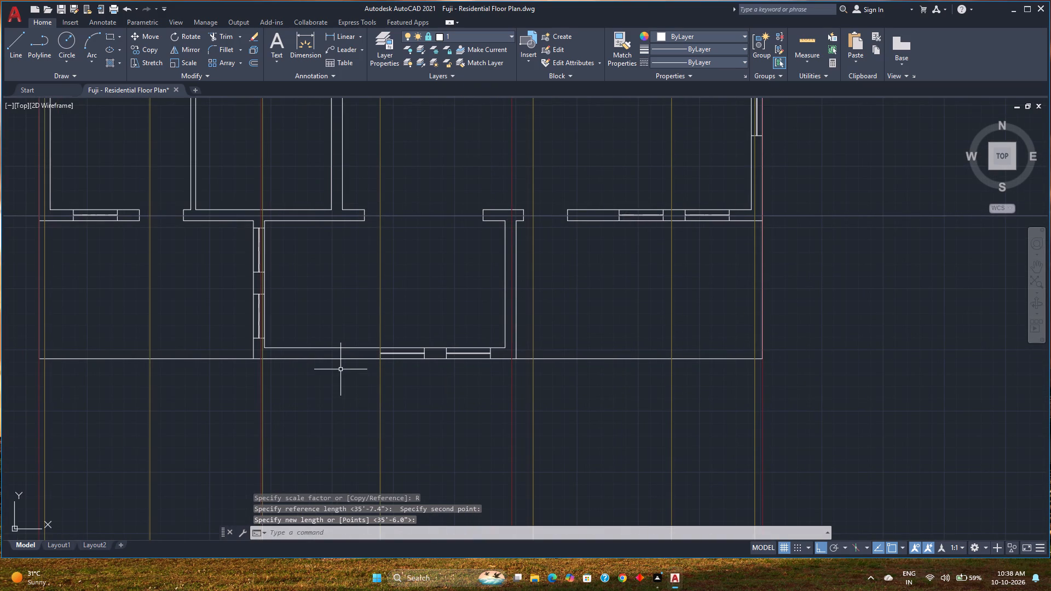
middle_drag(340, 369, 311, 451)
scroll(351, 385, down, 2)
middle_drag(405, 331, 396, 342)
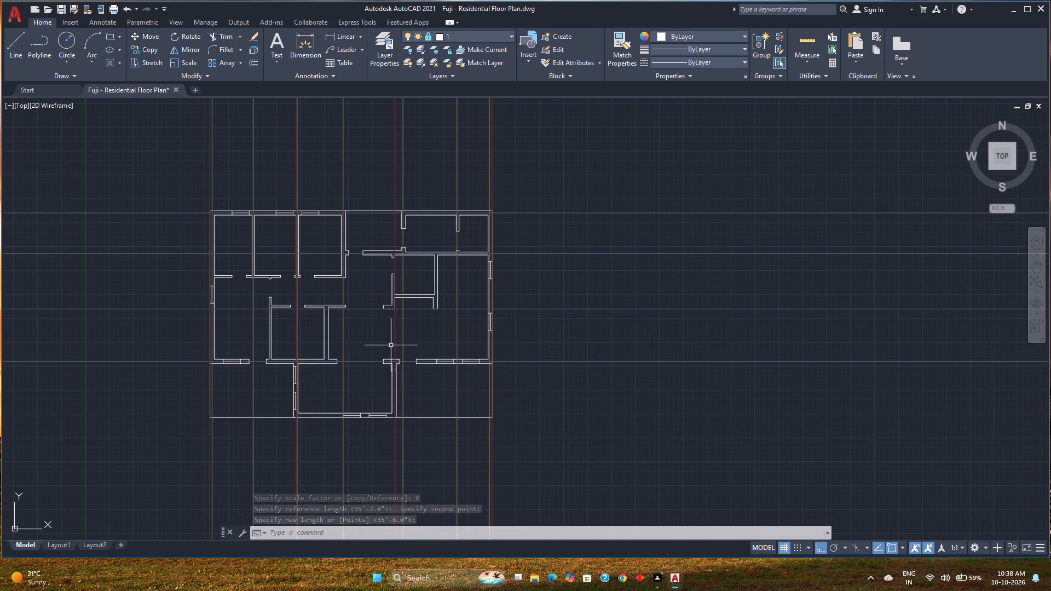
key(Escape)
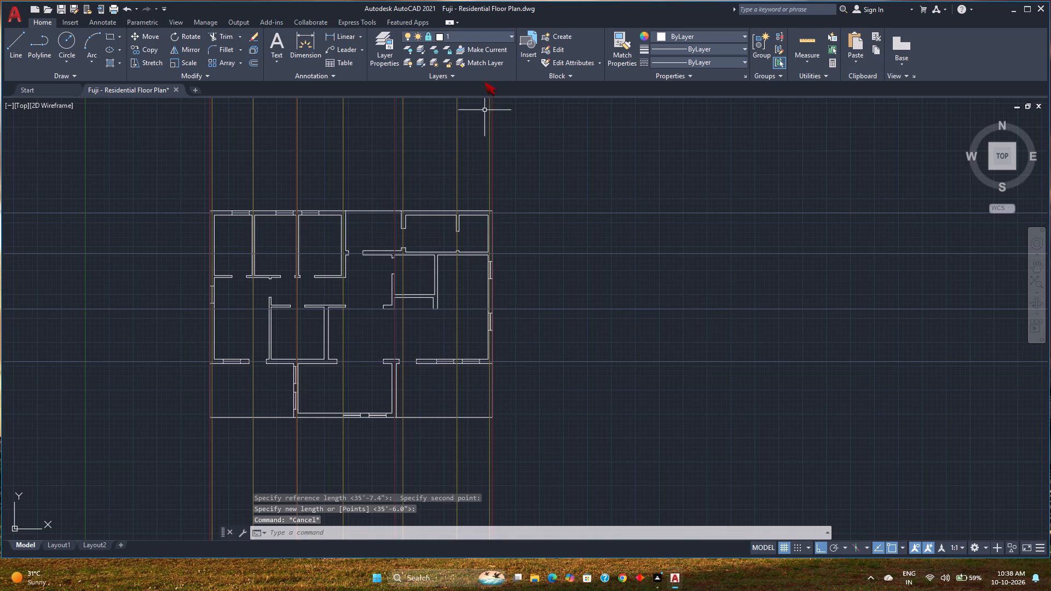
Unlock layer 1 and erase all the horizontal and vertical construction lines, leaving only the floor plan.
click(425, 33)
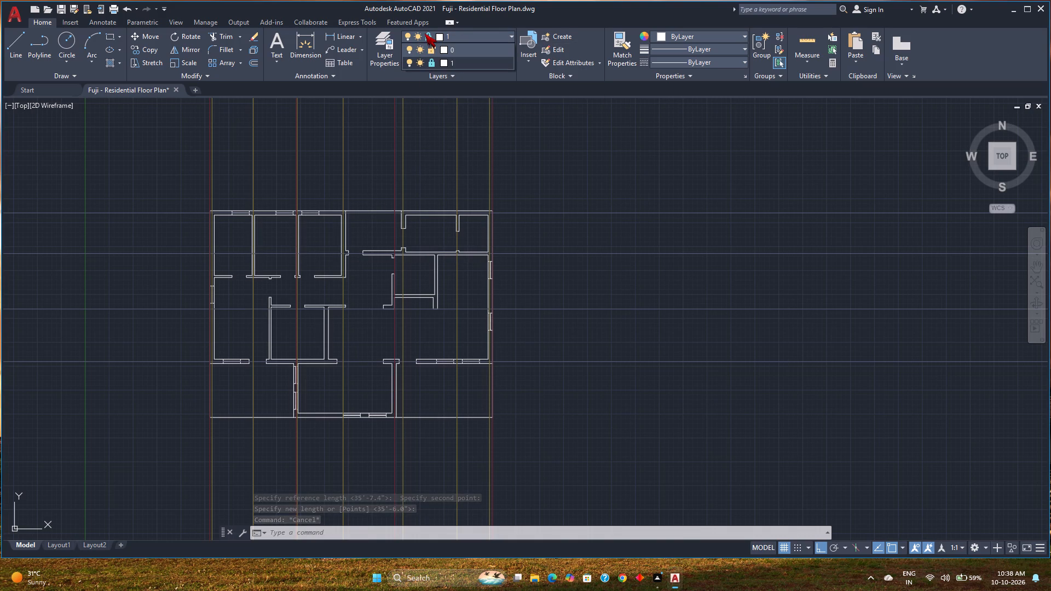
click(431, 63)
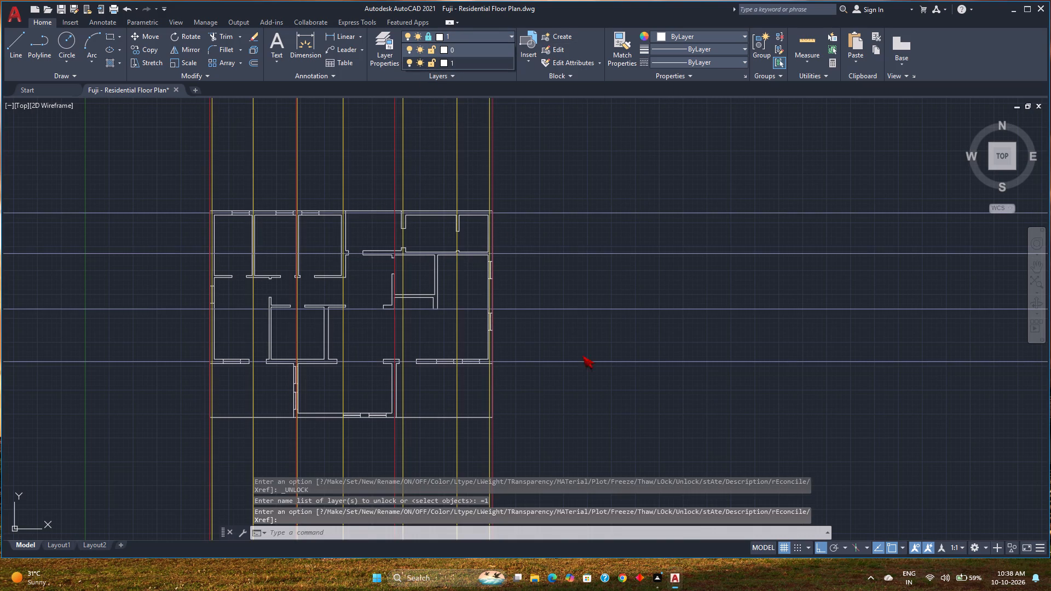
click(661, 362)
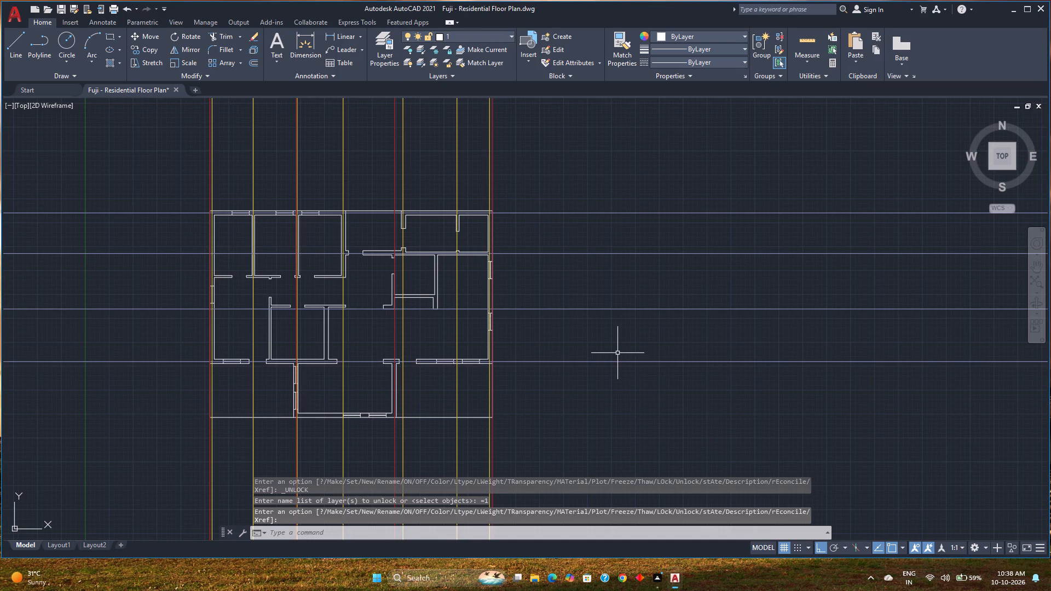
click(618, 362)
right_click(618, 362)
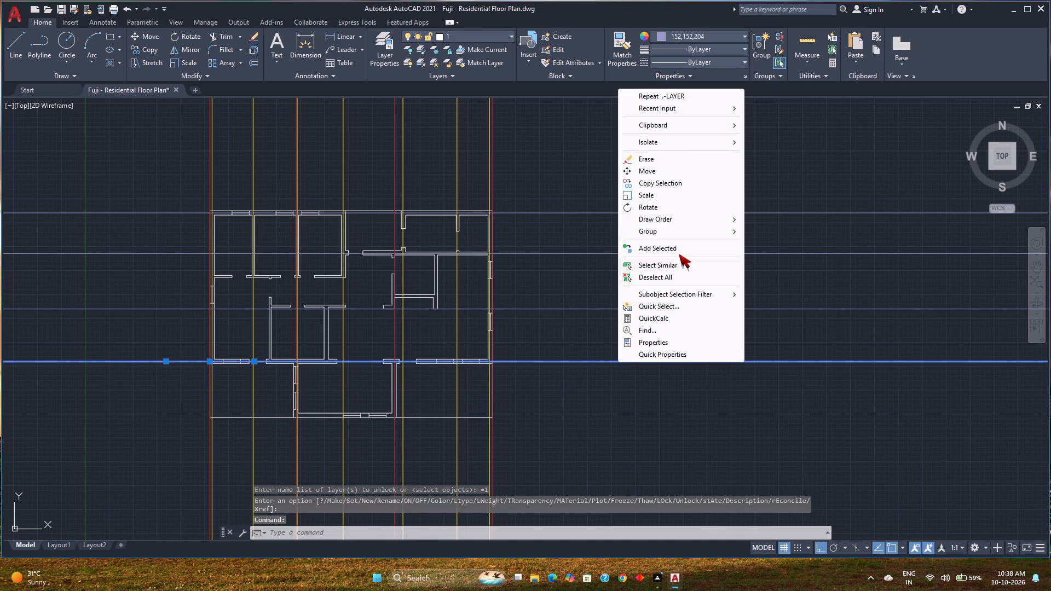
click(666, 264)
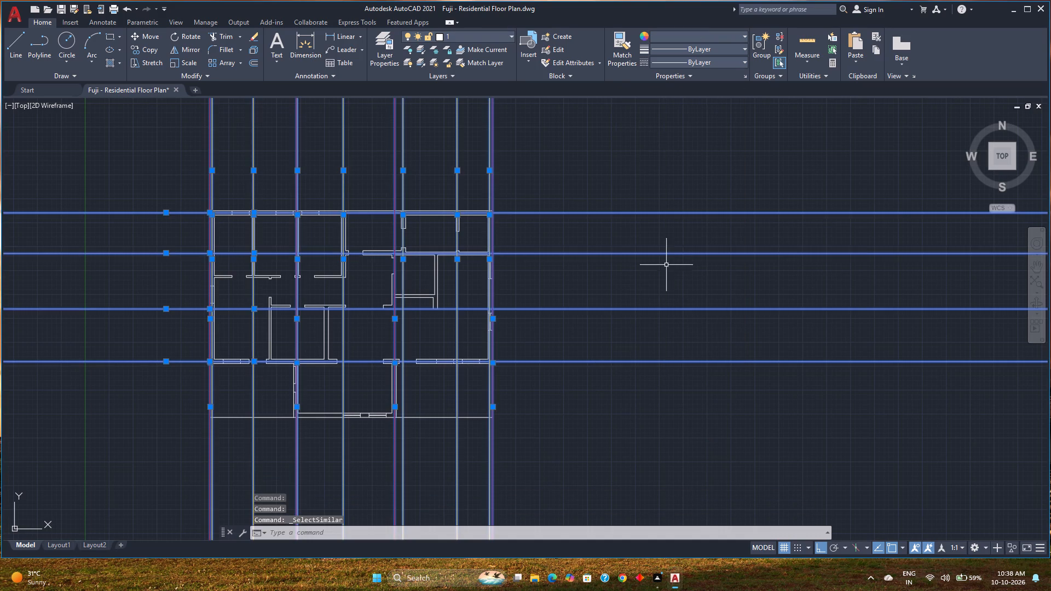
key(Delete)
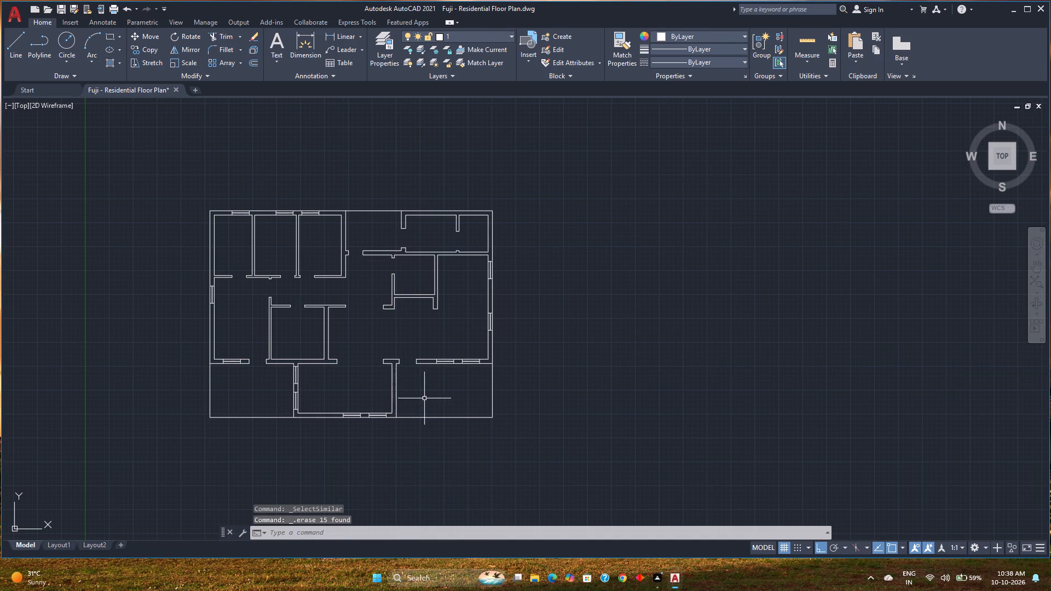
Save the floor plan drawing.
middle_drag(424, 398, 516, 372)
key(ctrl+s)
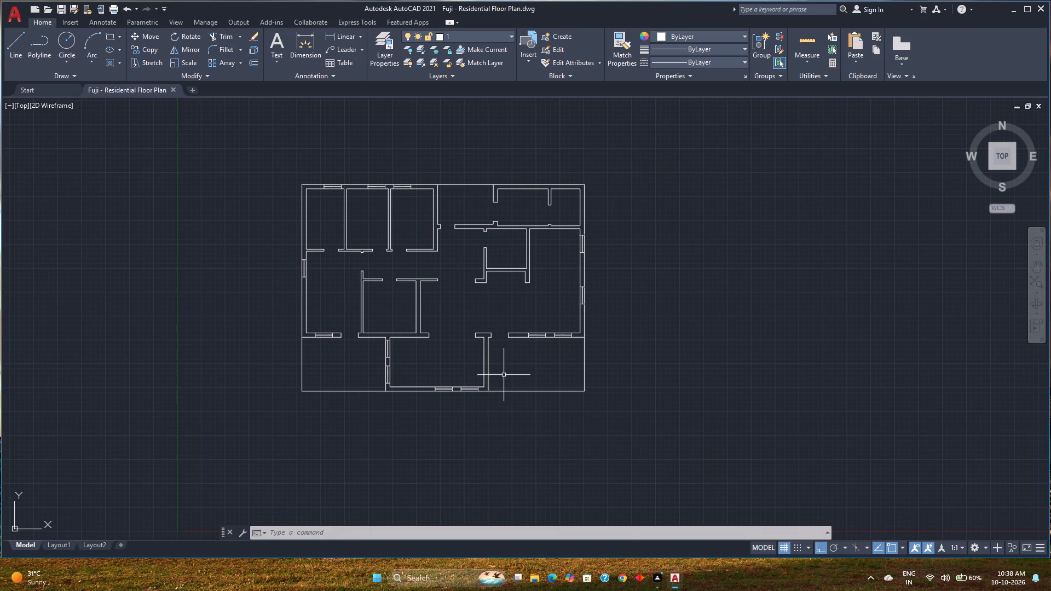
Ungroup the whole floor plan into its separate wall and window objects.
click(502, 390)
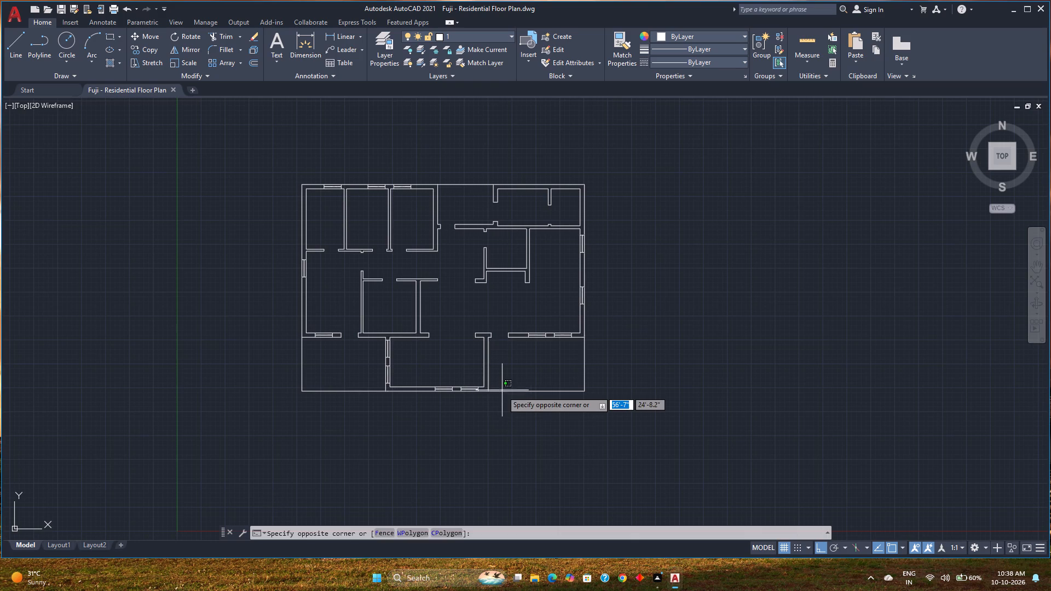
click(496, 401)
text(ung)
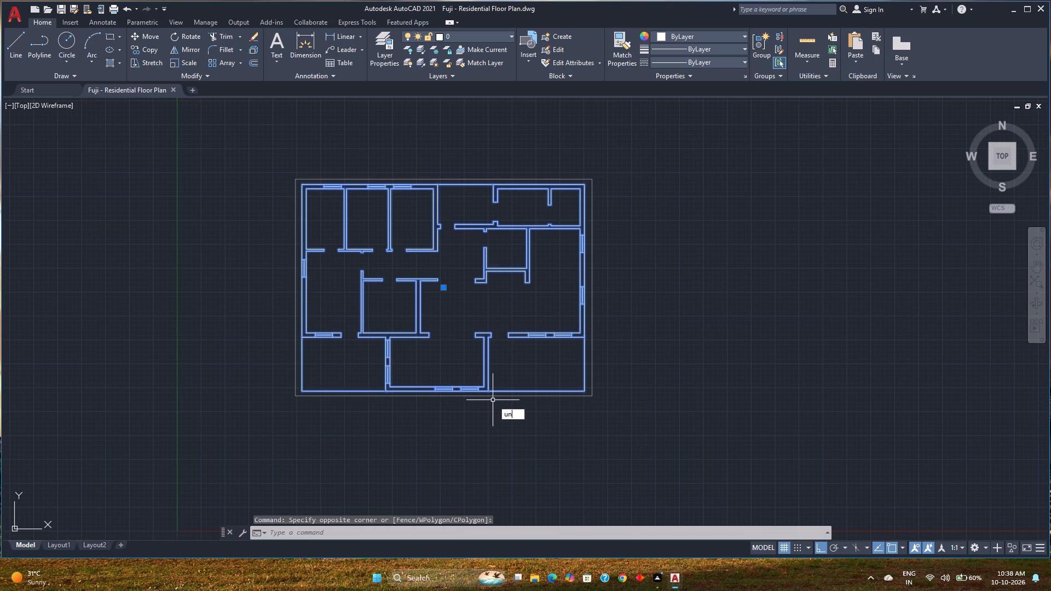
key(Return)
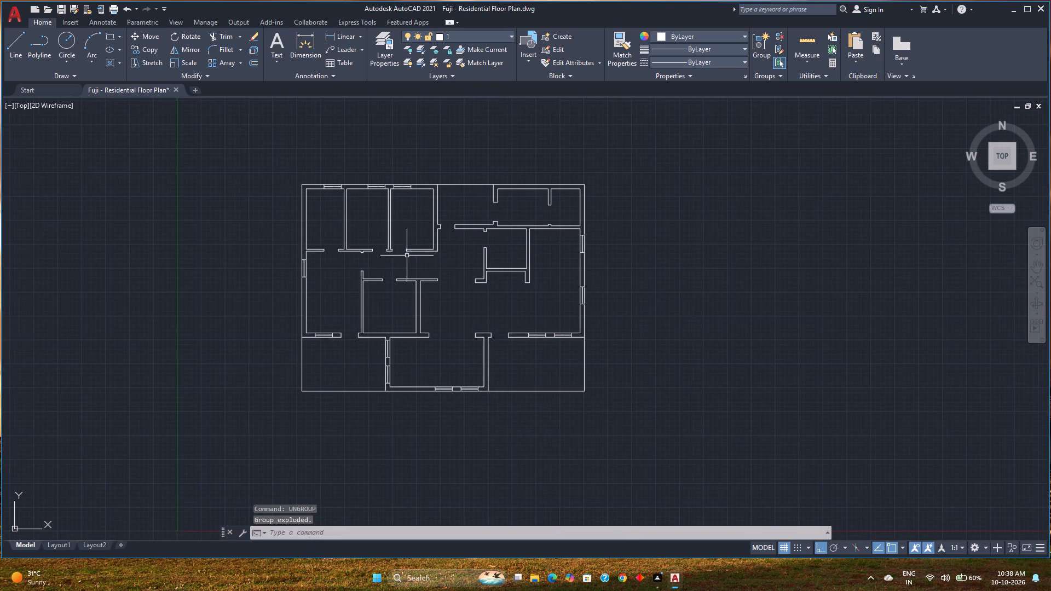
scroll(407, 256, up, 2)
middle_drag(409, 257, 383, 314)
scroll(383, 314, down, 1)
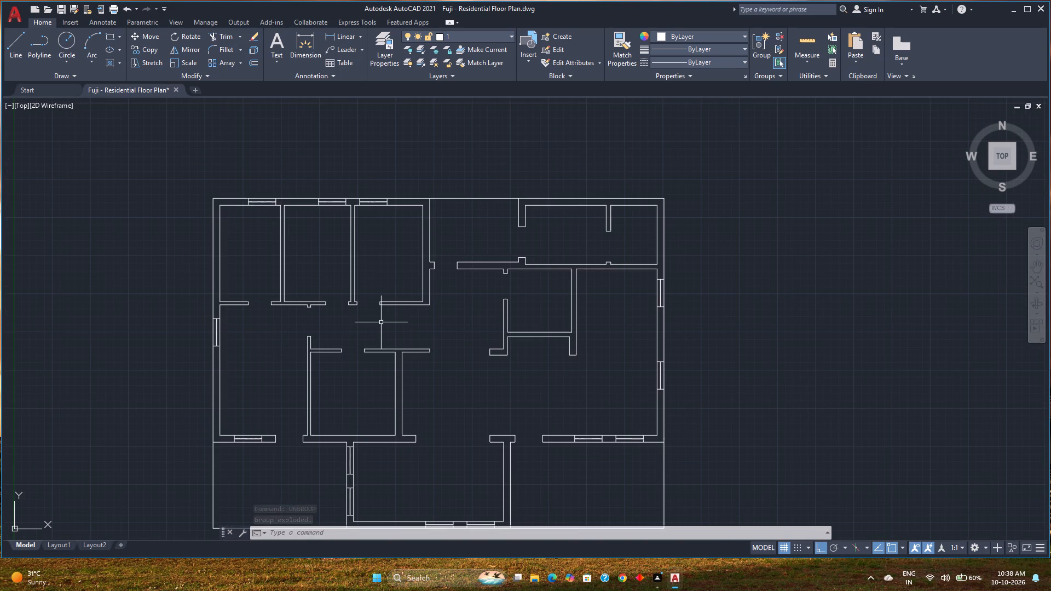
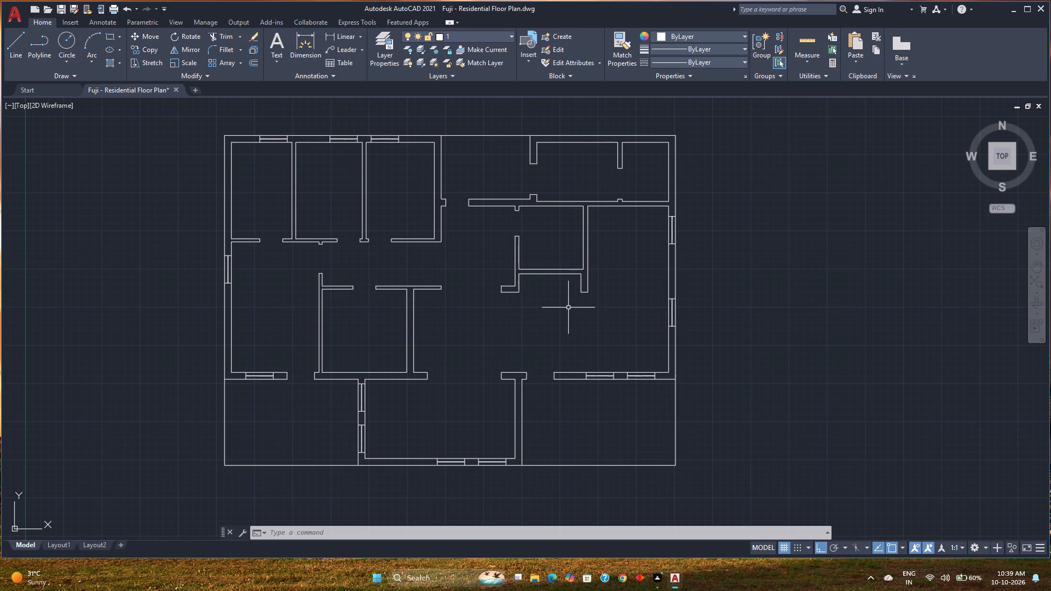
Join the inner top wall line of the large east room with its adjoining vertical wall line.
middle_drag(432, 324, 361, 338)
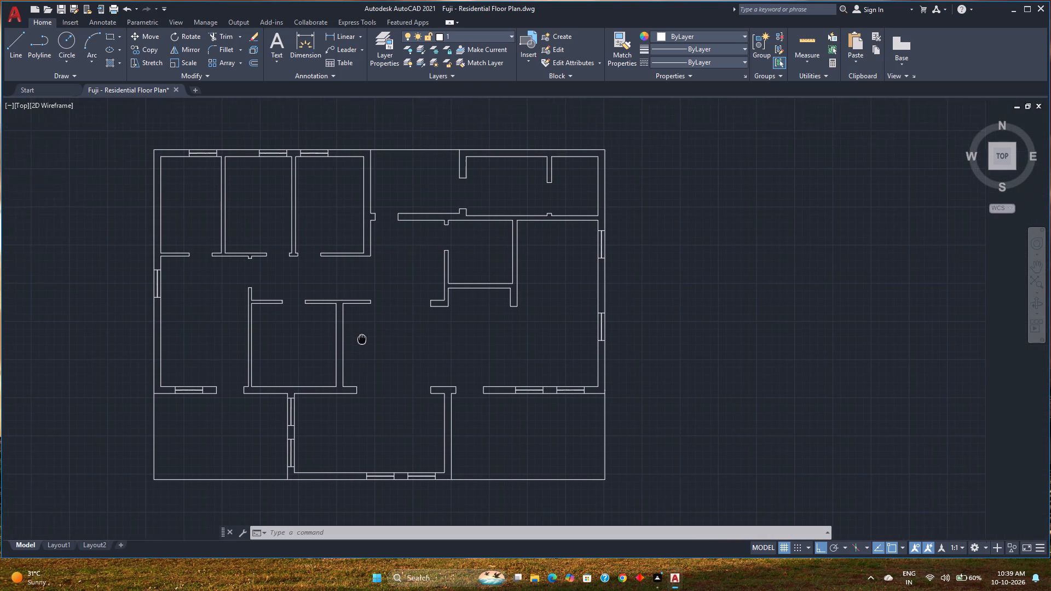
middle_drag(361, 338, 355, 344)
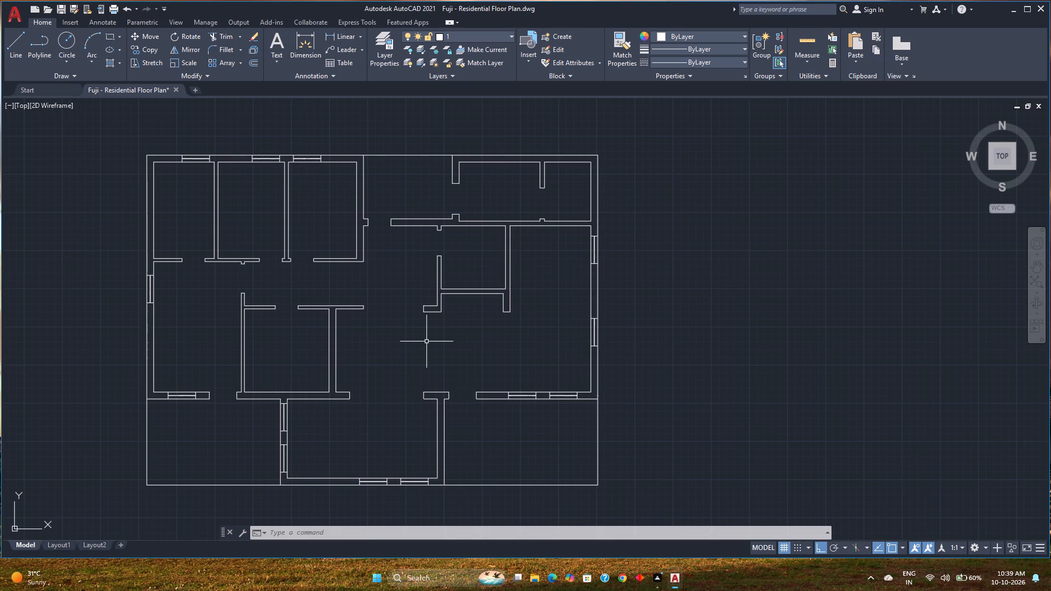
click(521, 224)
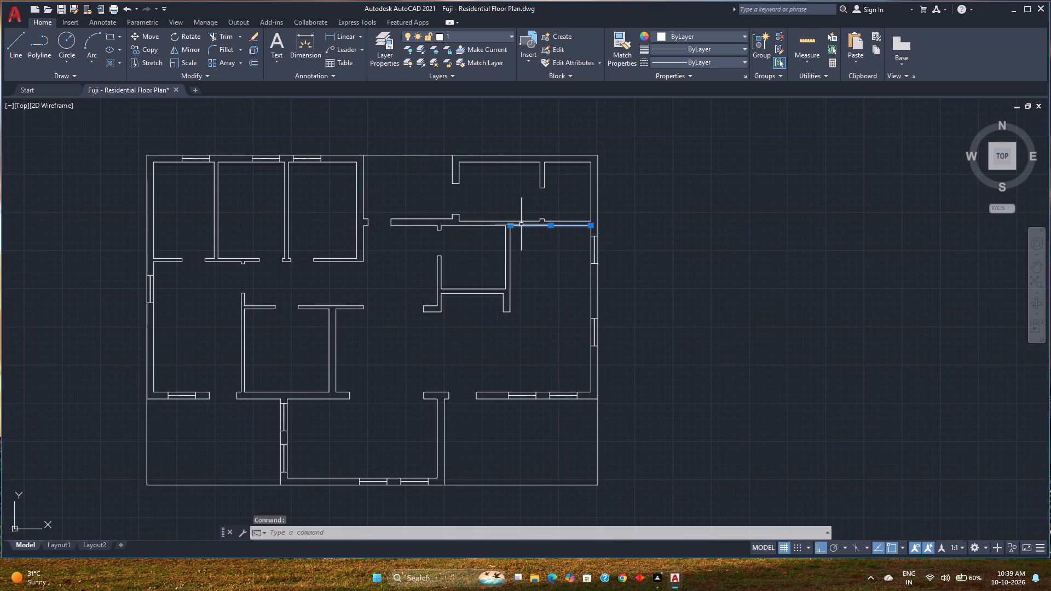
click(511, 241)
key(j)
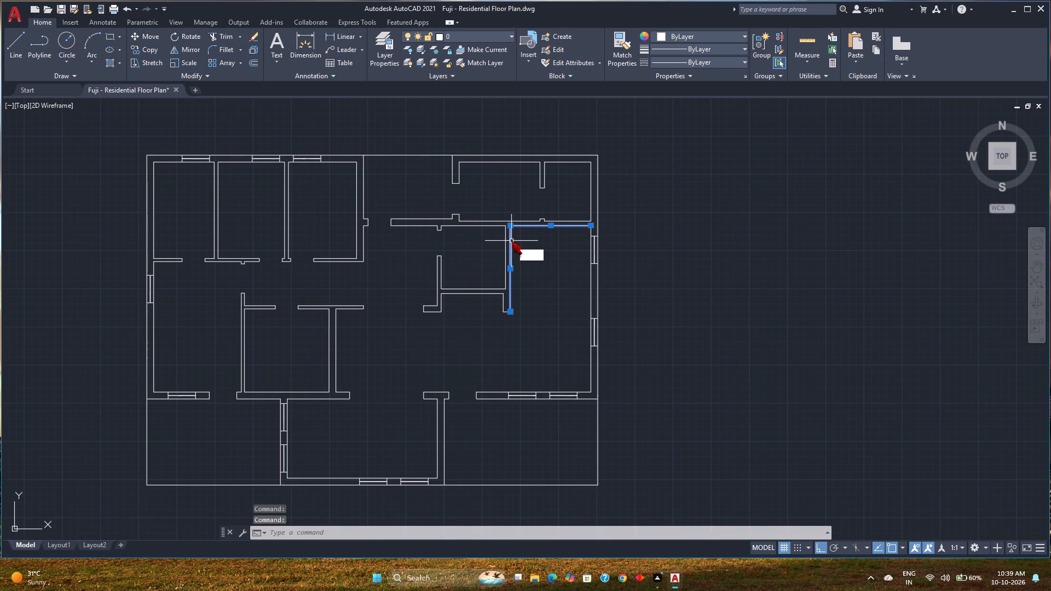
key(Return)
Offset the joined L-shaped wall line 2' into the east room.
click(253, 62)
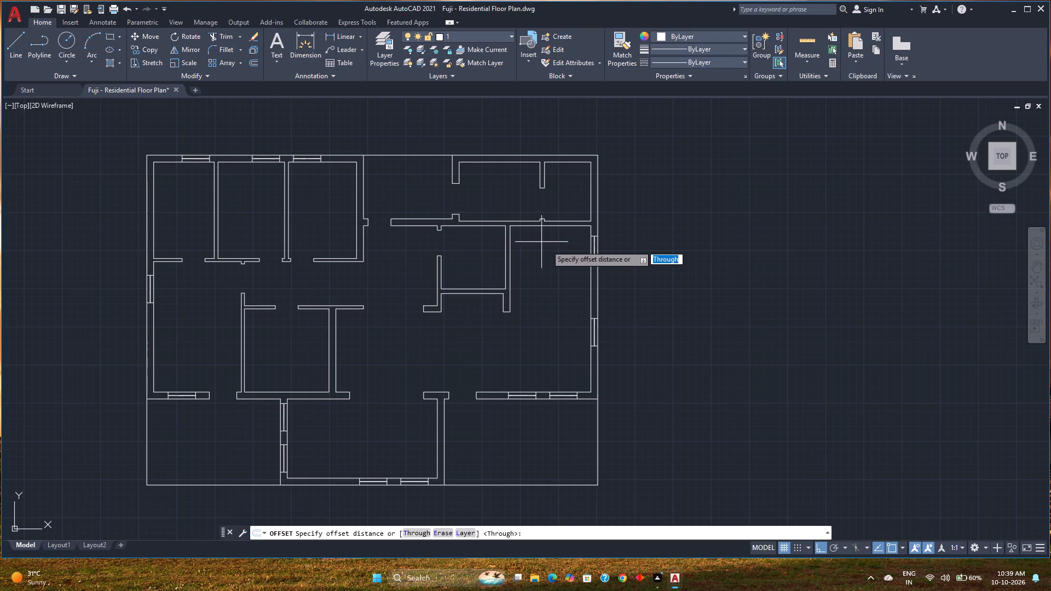
key(2)
key(apostrophe)
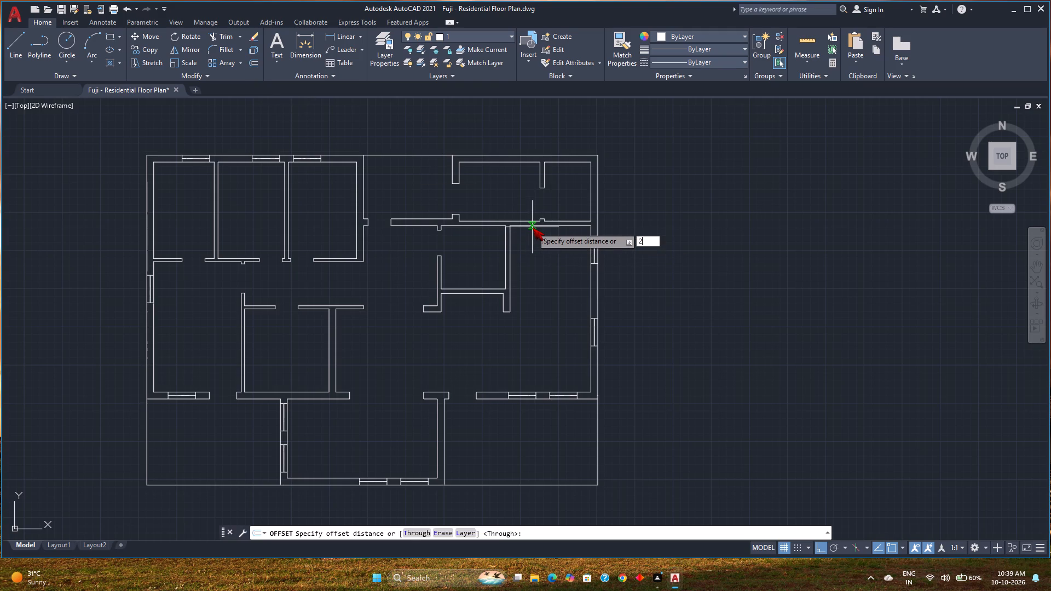
key(Return)
click(533, 225)
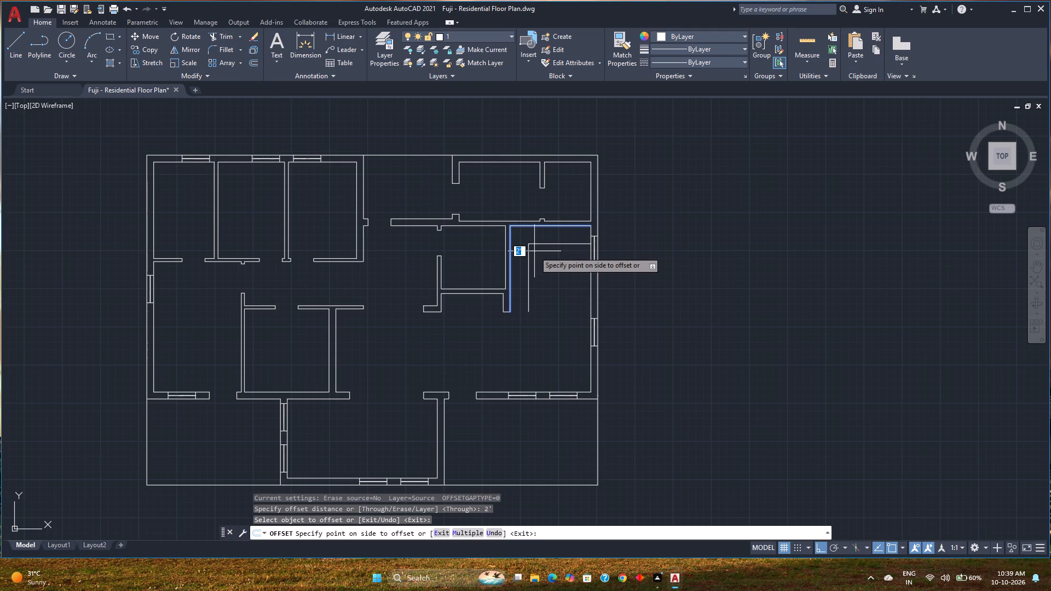
click(534, 251)
key(space)
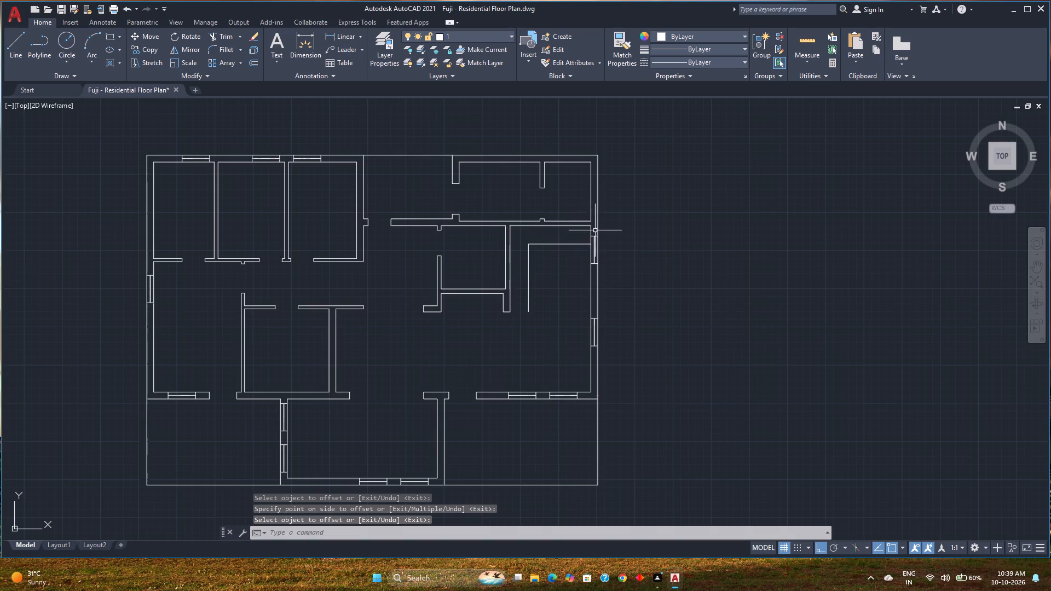
Move both east wall windows up together so the upper window's corner meets the room's inner top corner.
scroll(594, 231, up, 3)
click(594, 250)
scroll(594, 250, down, 4)
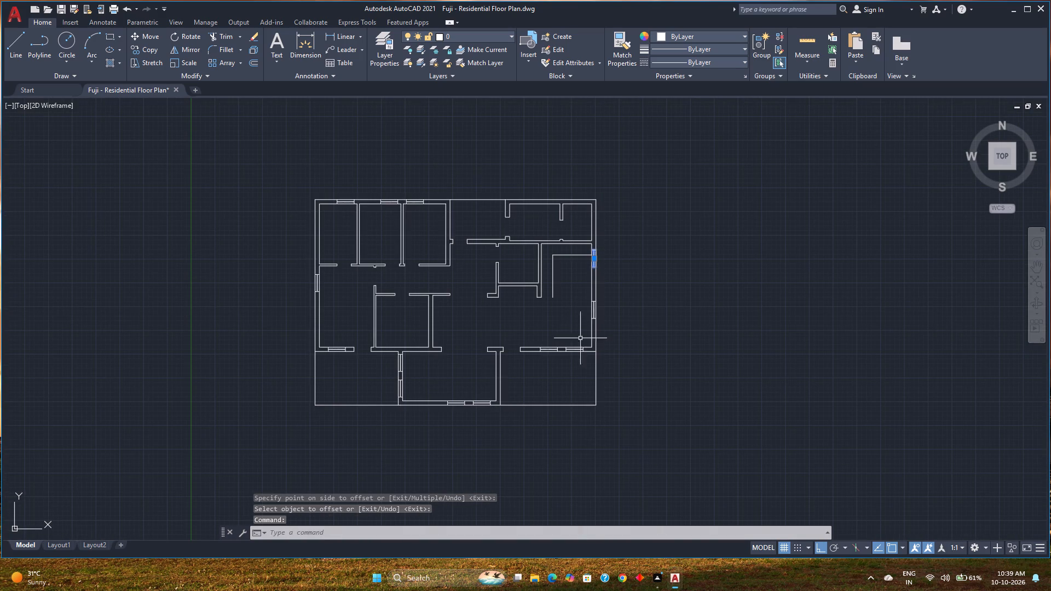
scroll(590, 316, up, 3)
click(608, 259)
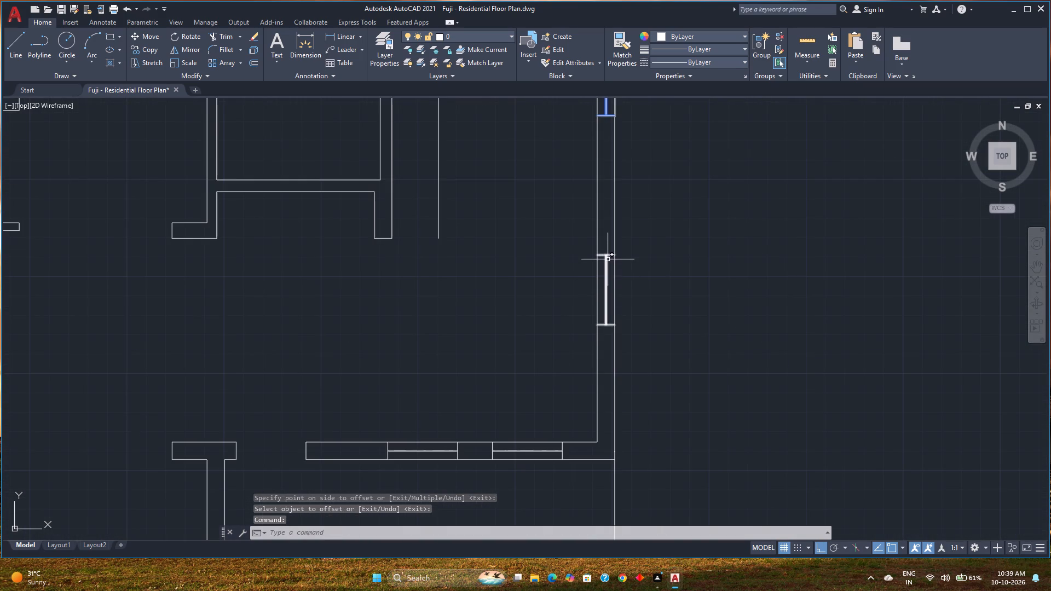
key(m)
key(Return)
middle_drag(598, 261, 584, 310)
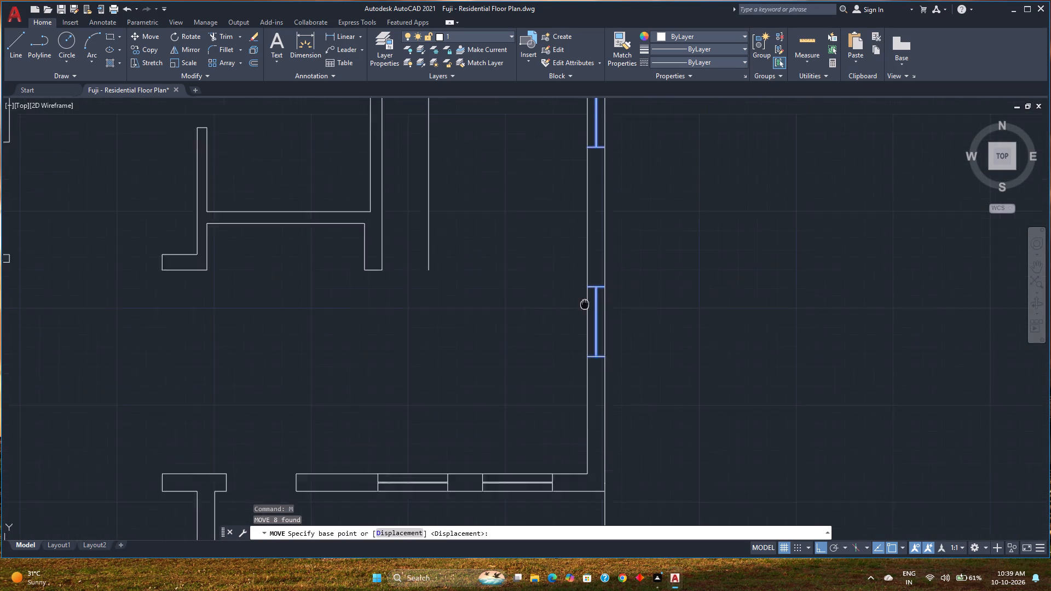
middle_drag(584, 310, 546, 451)
click(544, 239)
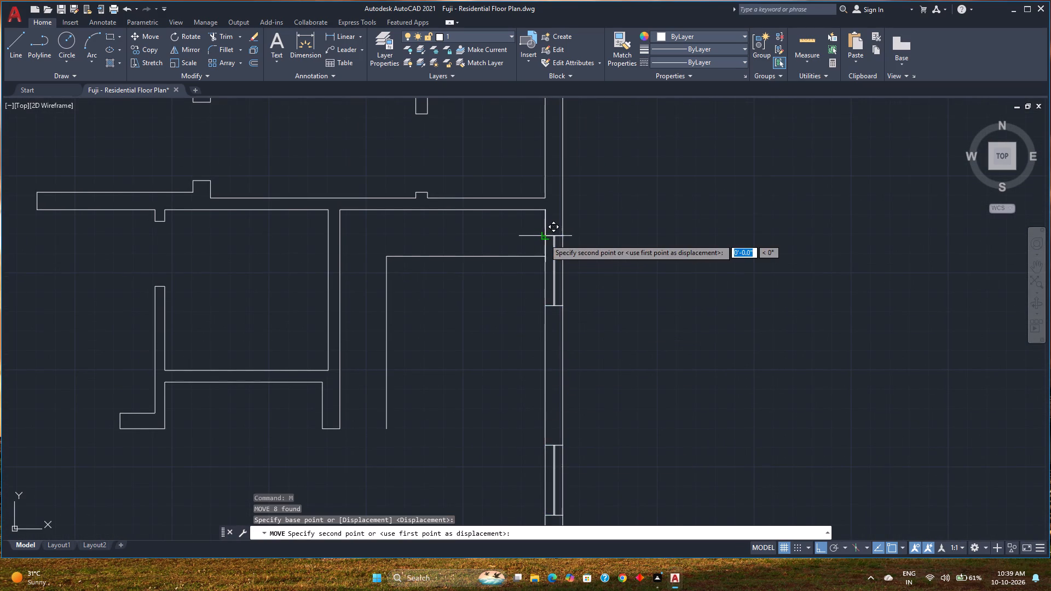
click(544, 210)
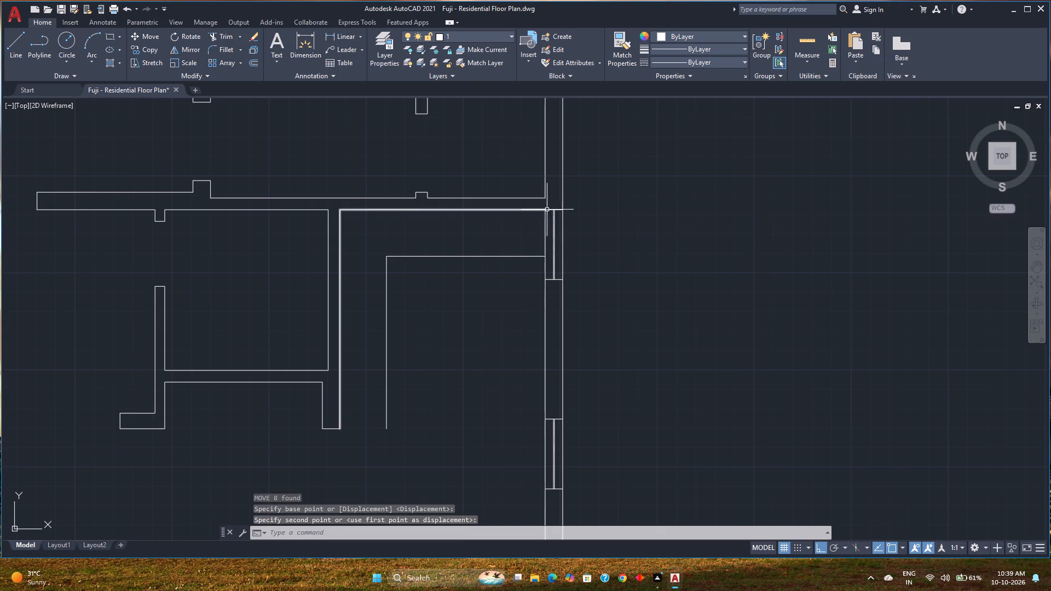
Move both east wall windows 2' down from the room's inner top corner.
click(553, 208)
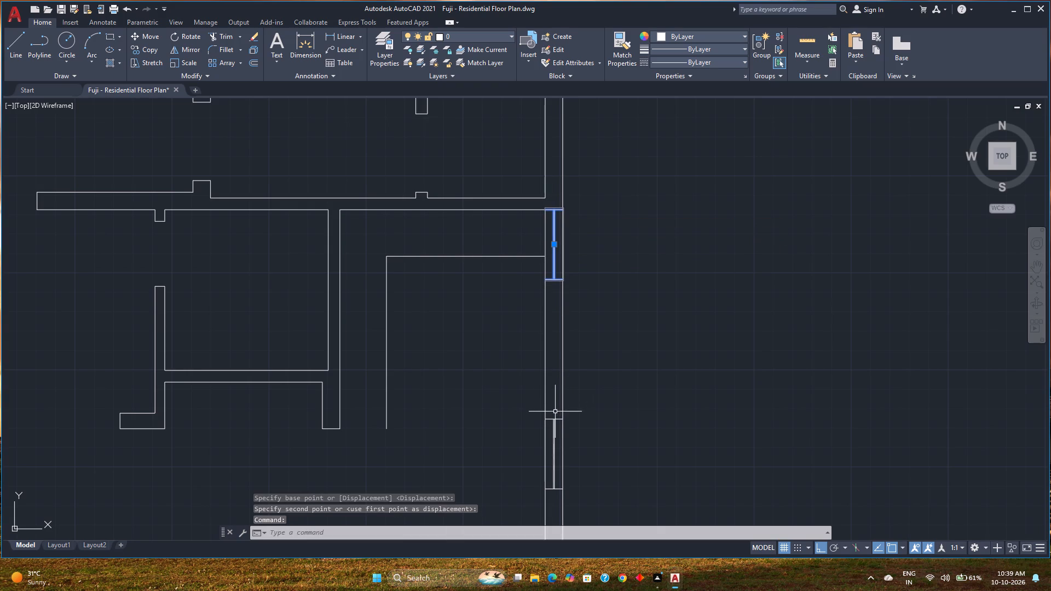
click(554, 419)
key(m)
key(Return)
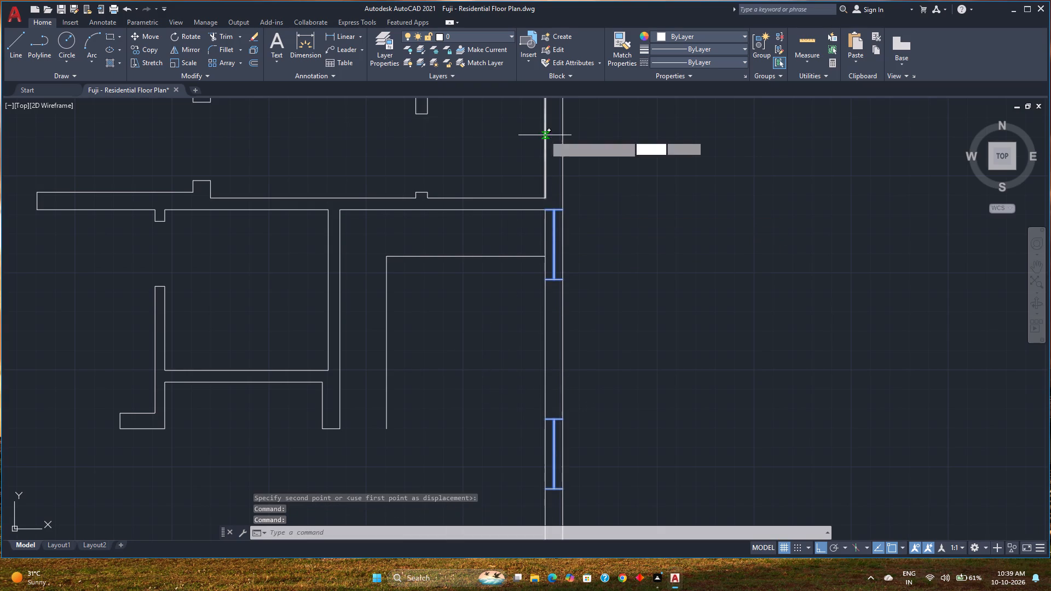
click(542, 210)
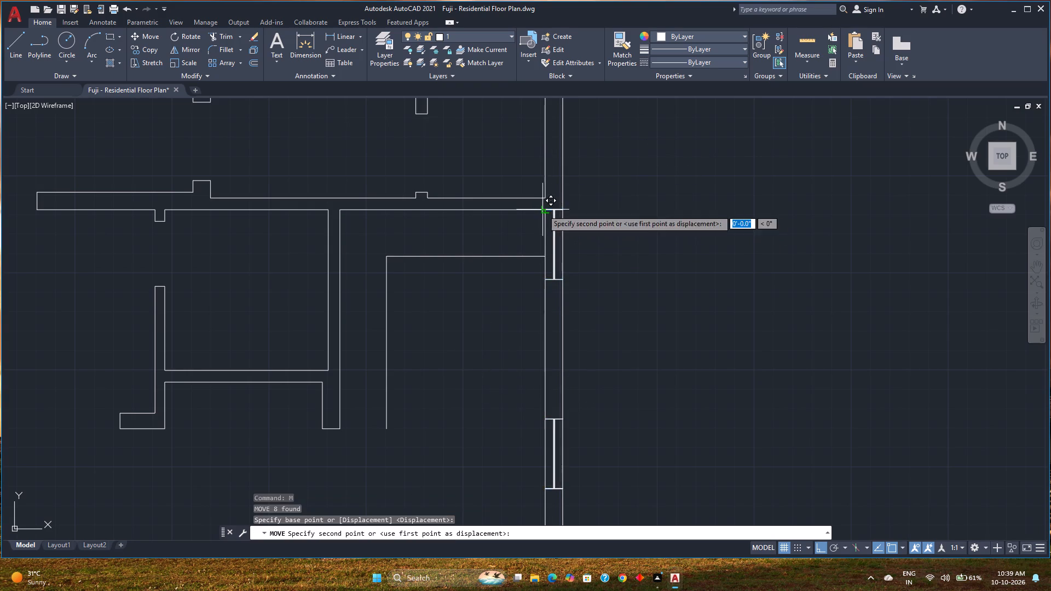
key(2)
key(apostrophe)
key(Return)
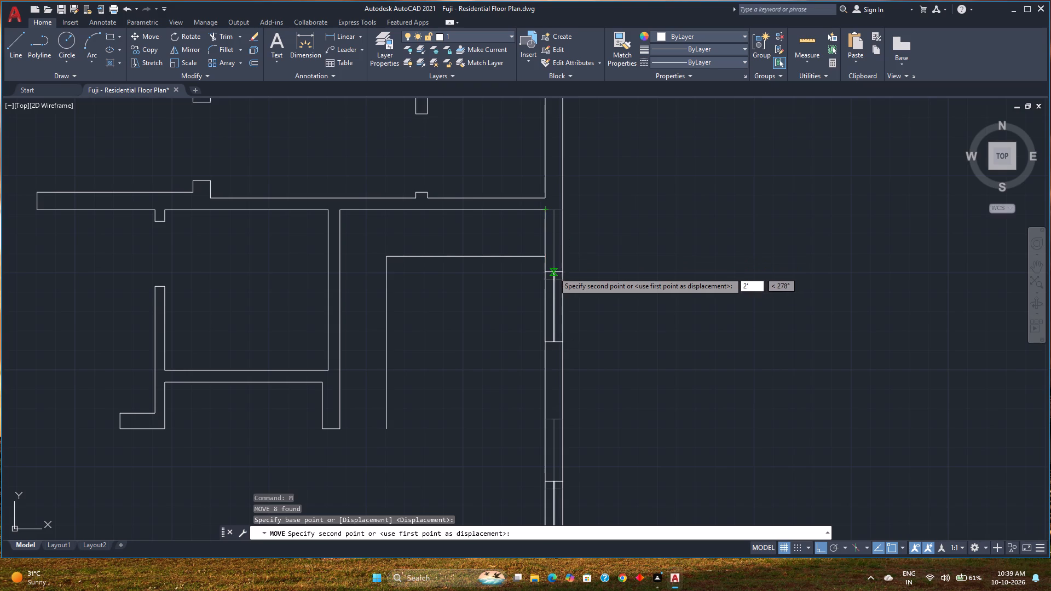
Move both east wall windows a further 3" down, using the upper window's top corner as base point.
scroll(409, 337, down, 1)
middle_drag(408, 335, 456, 278)
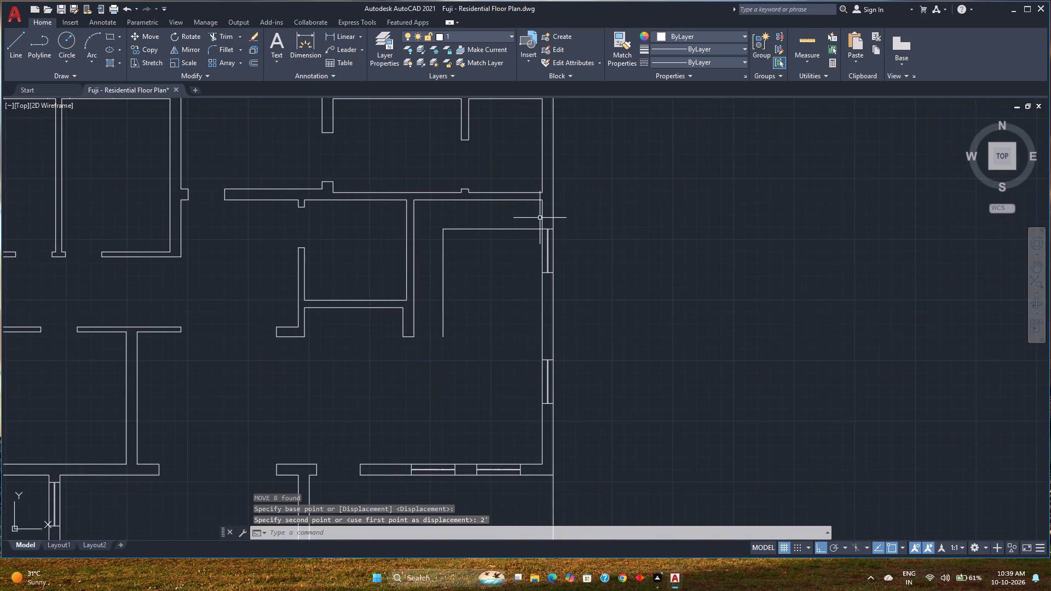
scroll(541, 212, up, 2)
click(560, 254)
middle_drag(552, 296, 548, 205)
scroll(547, 171, down, 3)
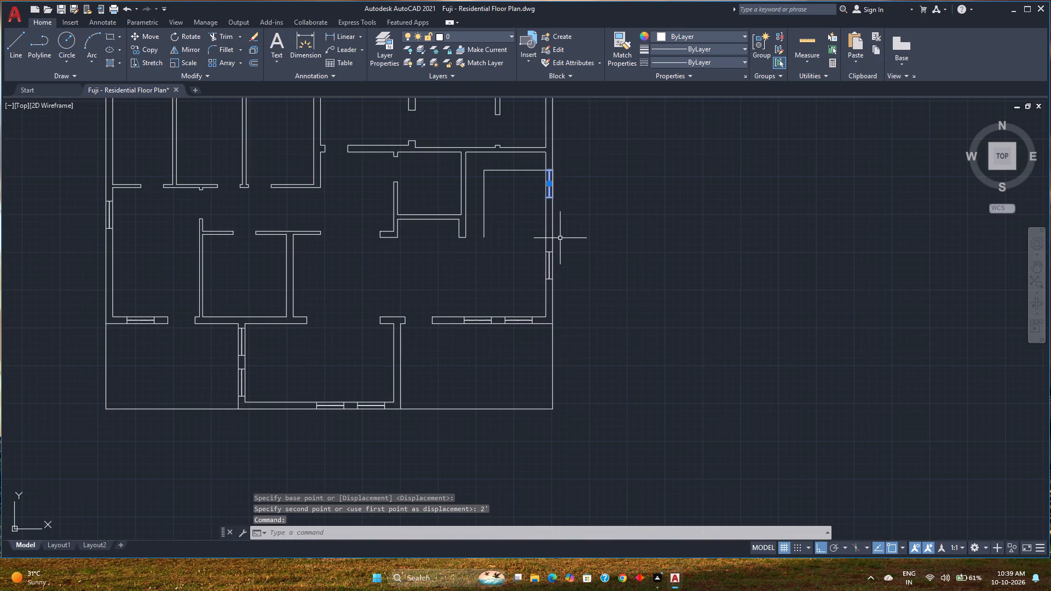
click(551, 250)
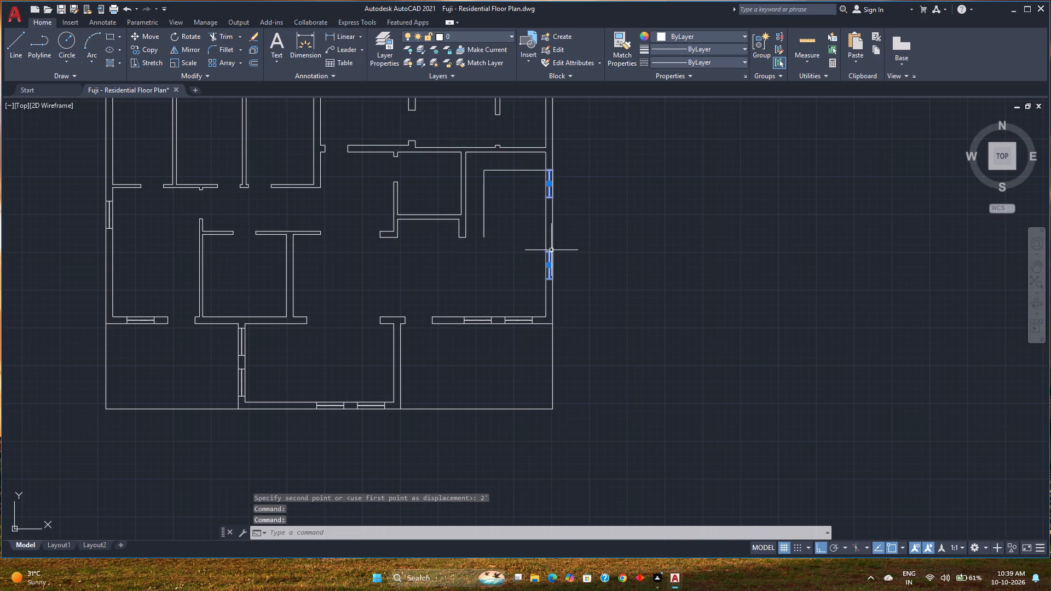
scroll(541, 192, up, 3)
key(comma)
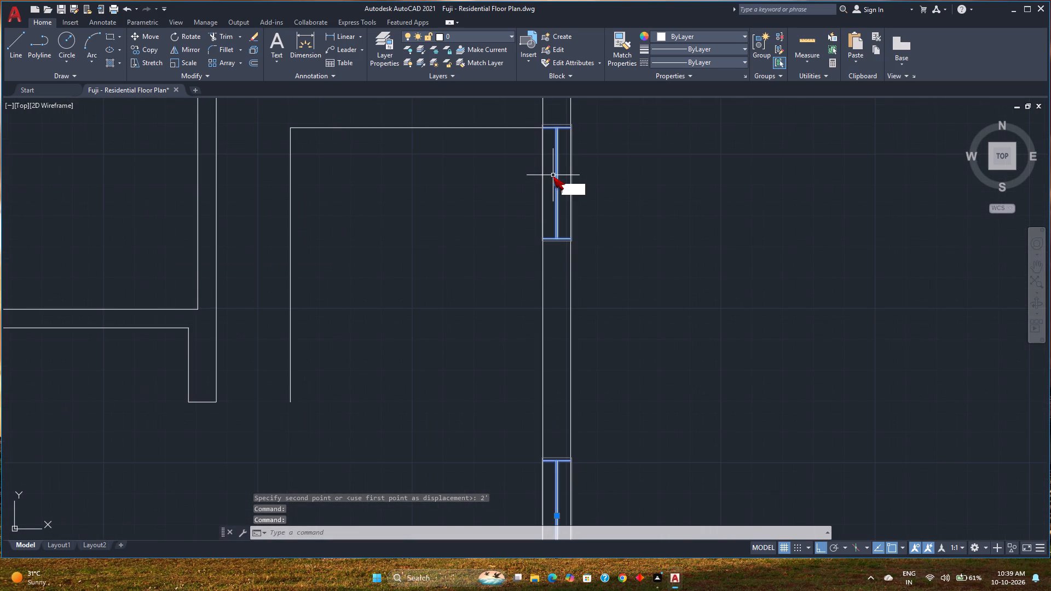
key(BackSpace)
key(m)
key(Return)
scroll(551, 142, up, 1)
middle_drag(548, 153, 550, 239)
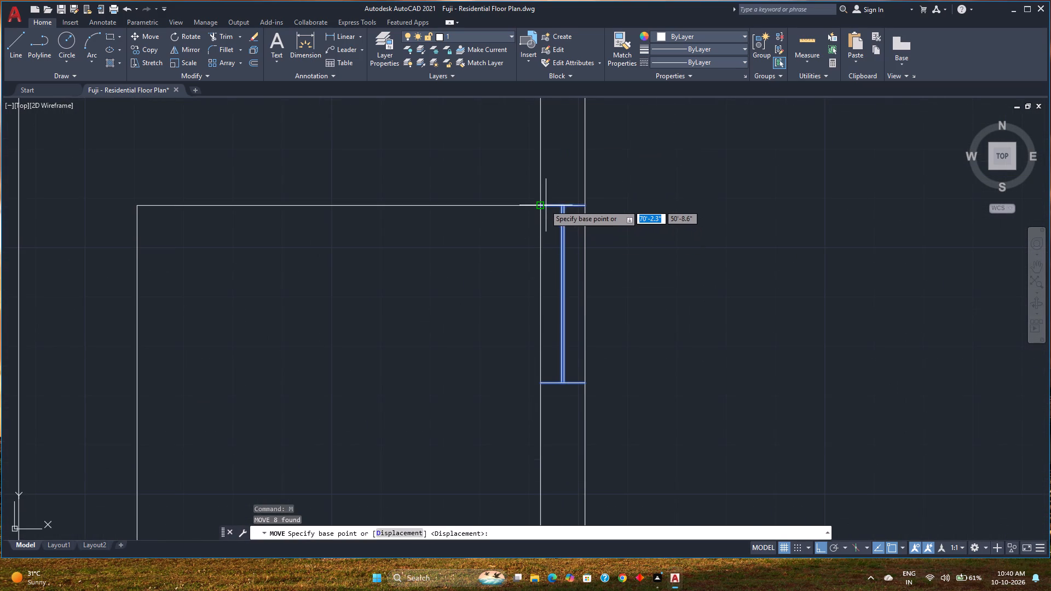
click(541, 207)
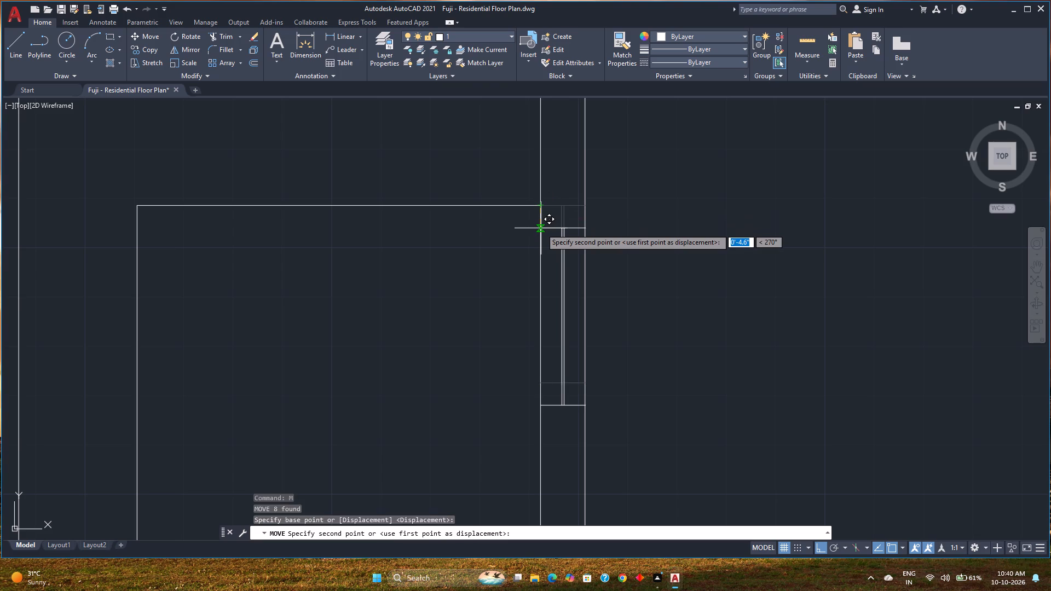
key(3)
key(Return)
scroll(499, 264, down, 2)
middle_drag(499, 264, 525, 230)
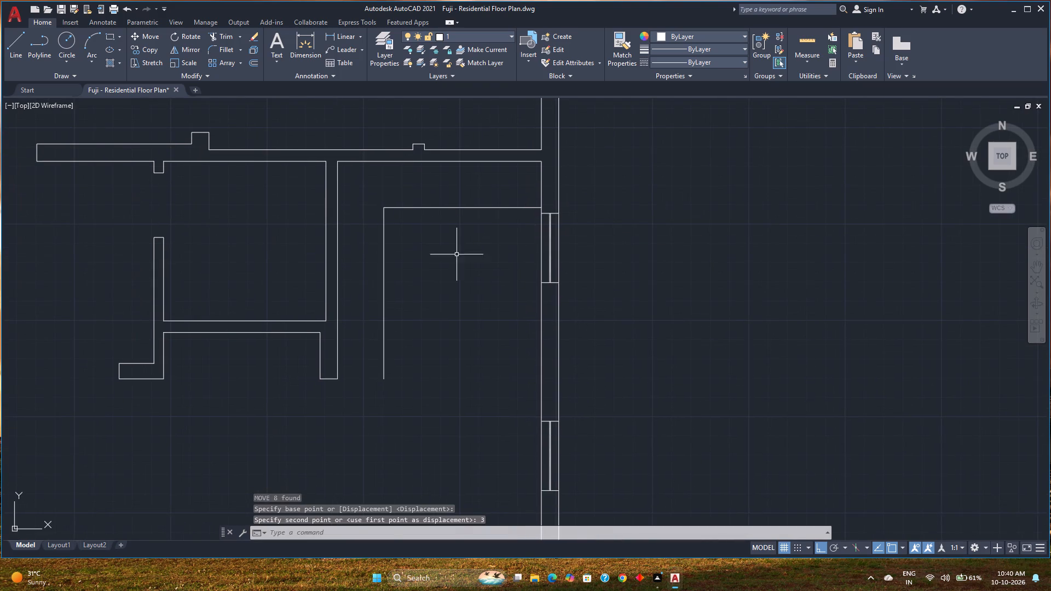
Close the open lower end of the offset outline with a line to the wall corner, and save the drawing.
click(21, 43)
click(385, 376)
click(339, 376)
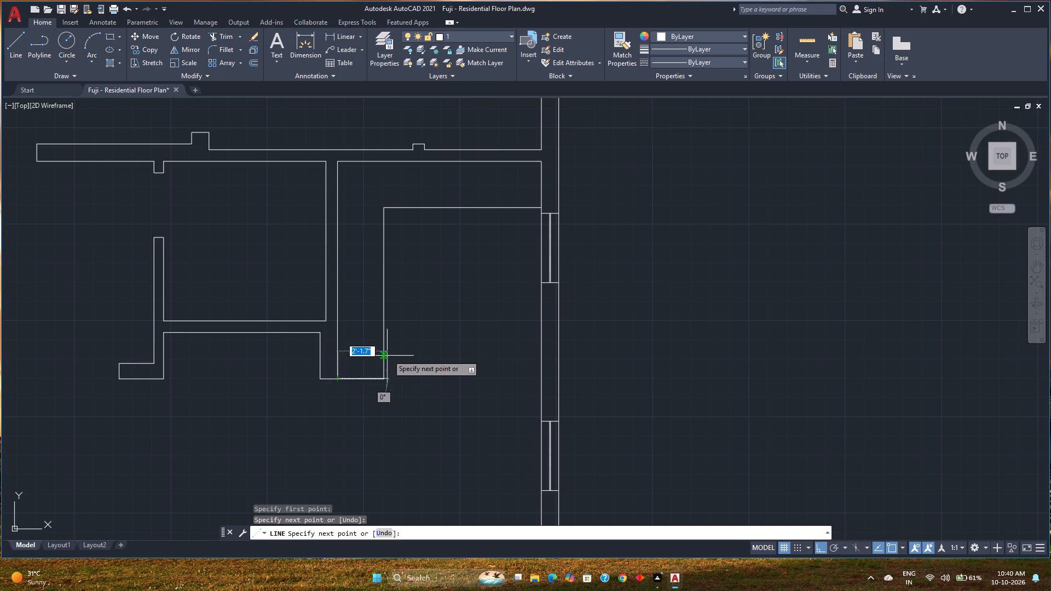
key(Escape)
scroll(388, 354, down, 1)
middle_drag(388, 354, 452, 321)
key(ctrl+s)
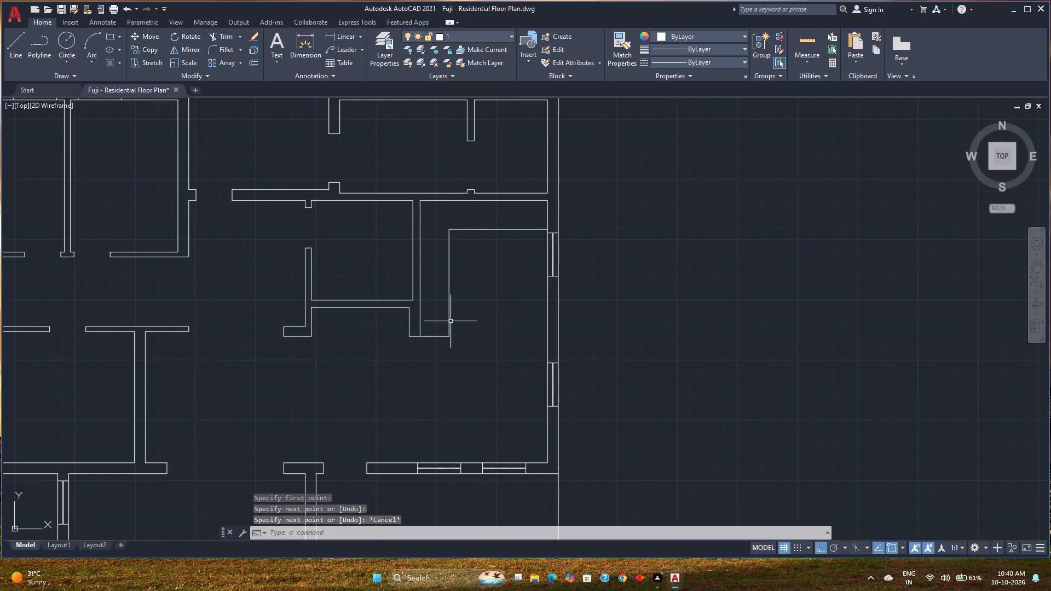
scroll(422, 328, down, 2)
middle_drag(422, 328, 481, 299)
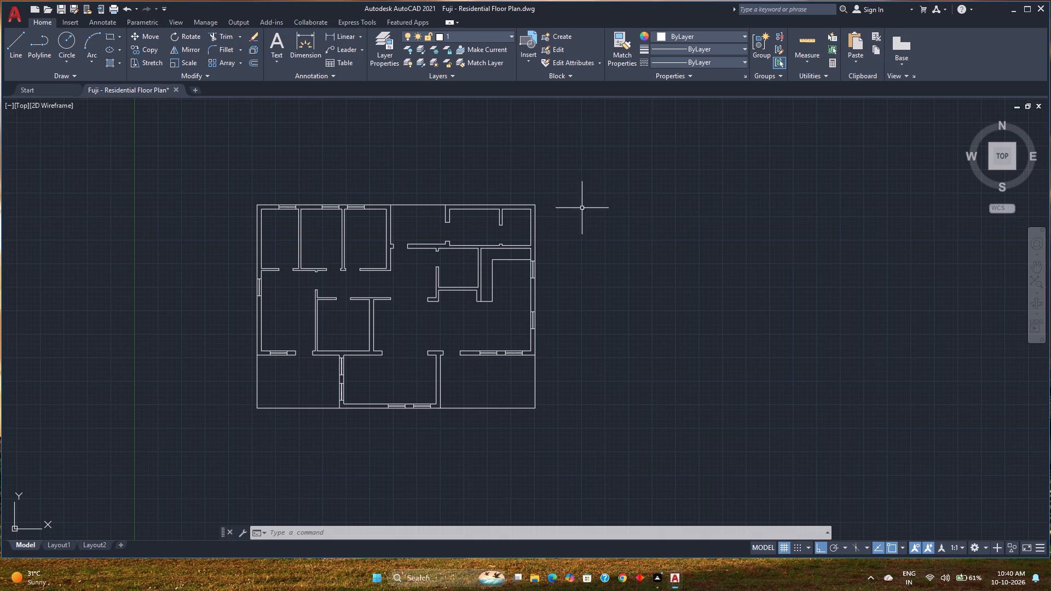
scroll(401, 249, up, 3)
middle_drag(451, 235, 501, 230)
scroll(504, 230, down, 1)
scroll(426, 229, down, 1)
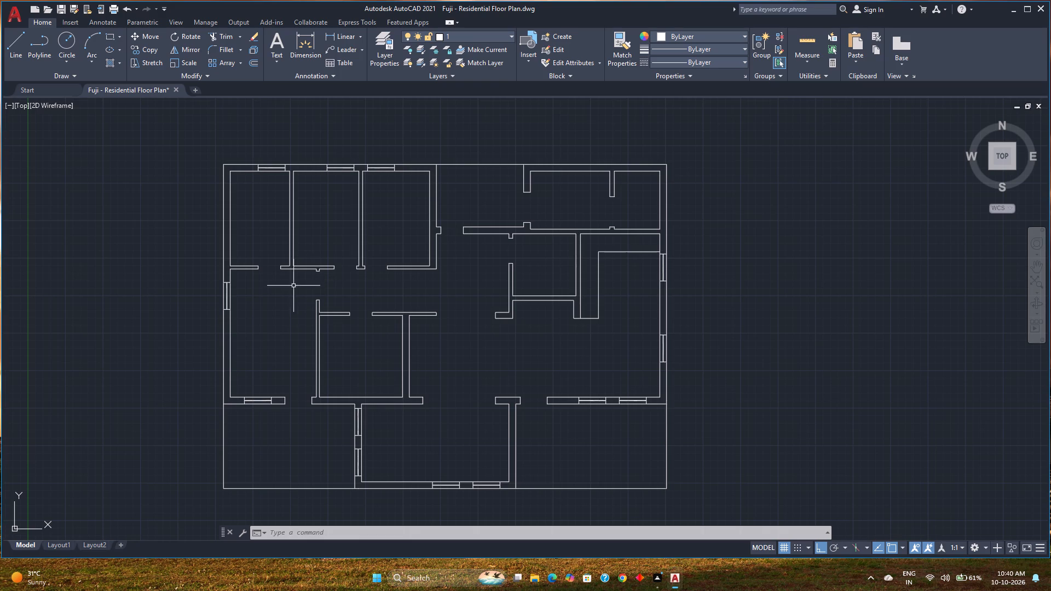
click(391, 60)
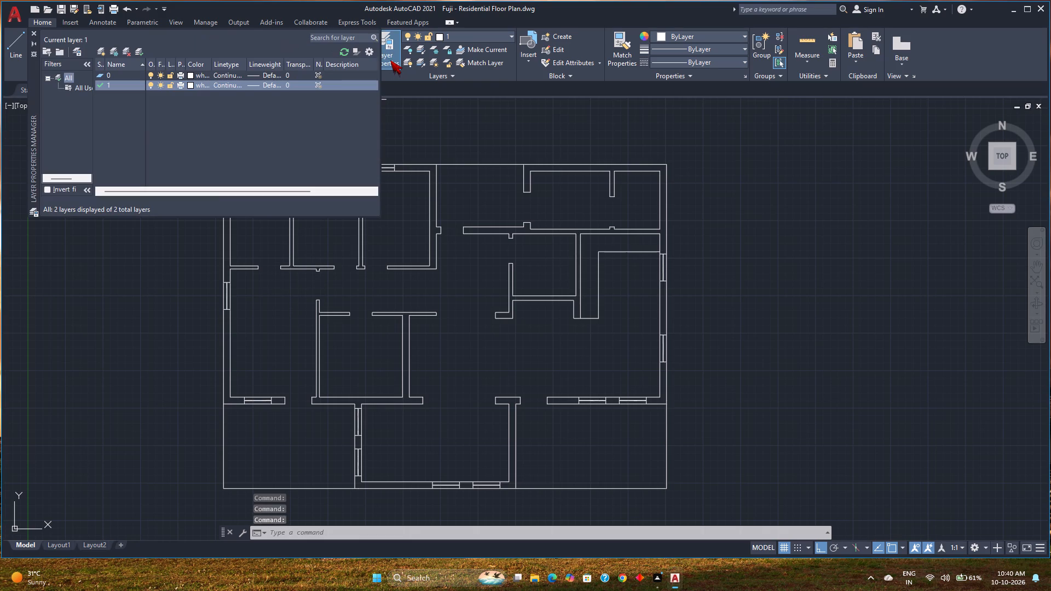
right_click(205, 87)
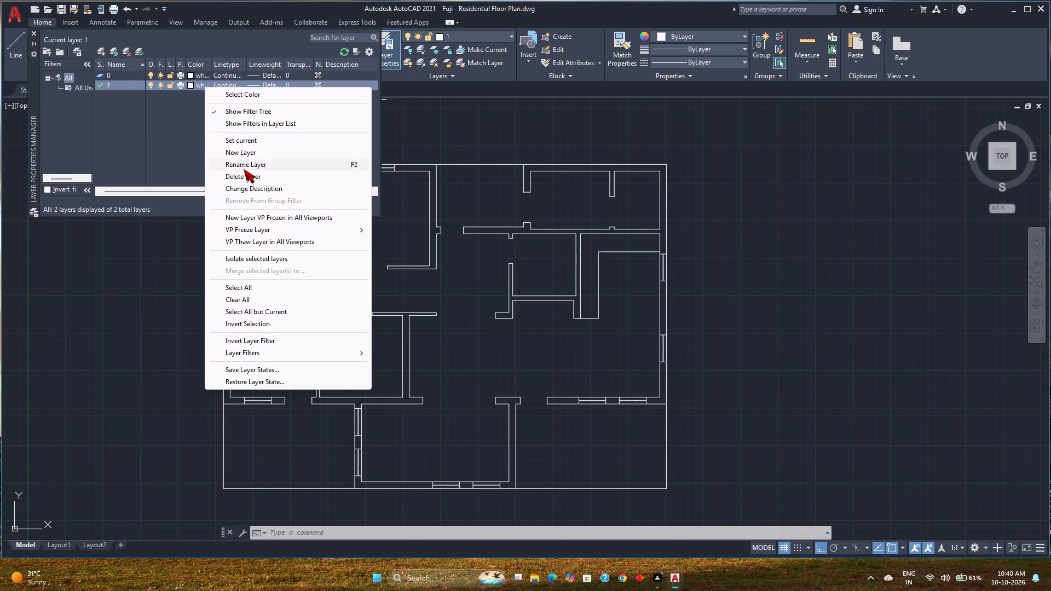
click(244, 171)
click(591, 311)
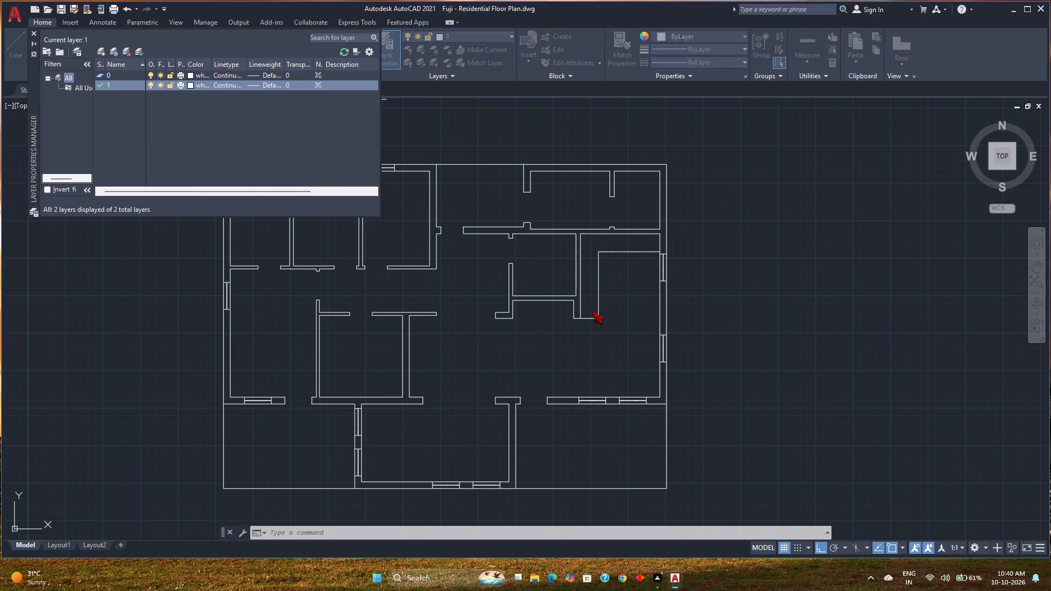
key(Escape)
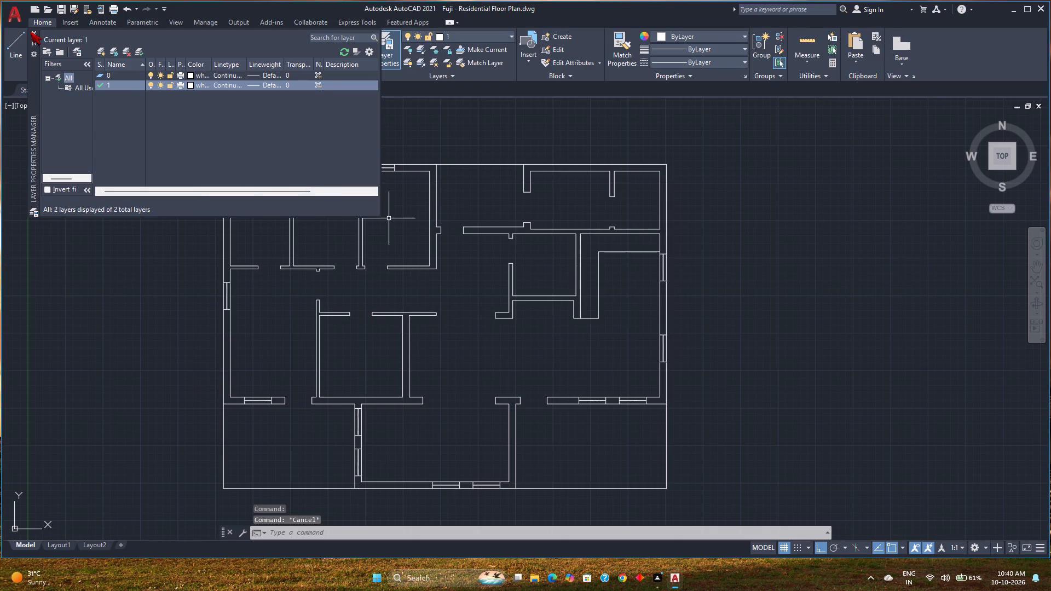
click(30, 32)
Draw a short horizontal line on layer 1 in the empty space east of the floor plan.
key(l)
key(Return)
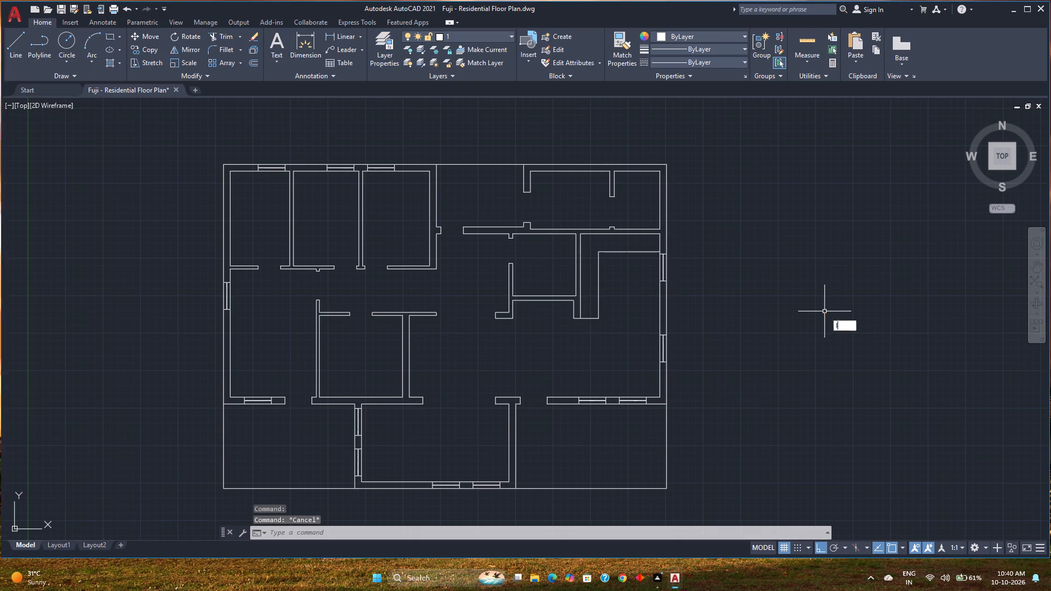
click(824, 311)
click(766, 351)
key(Escape)
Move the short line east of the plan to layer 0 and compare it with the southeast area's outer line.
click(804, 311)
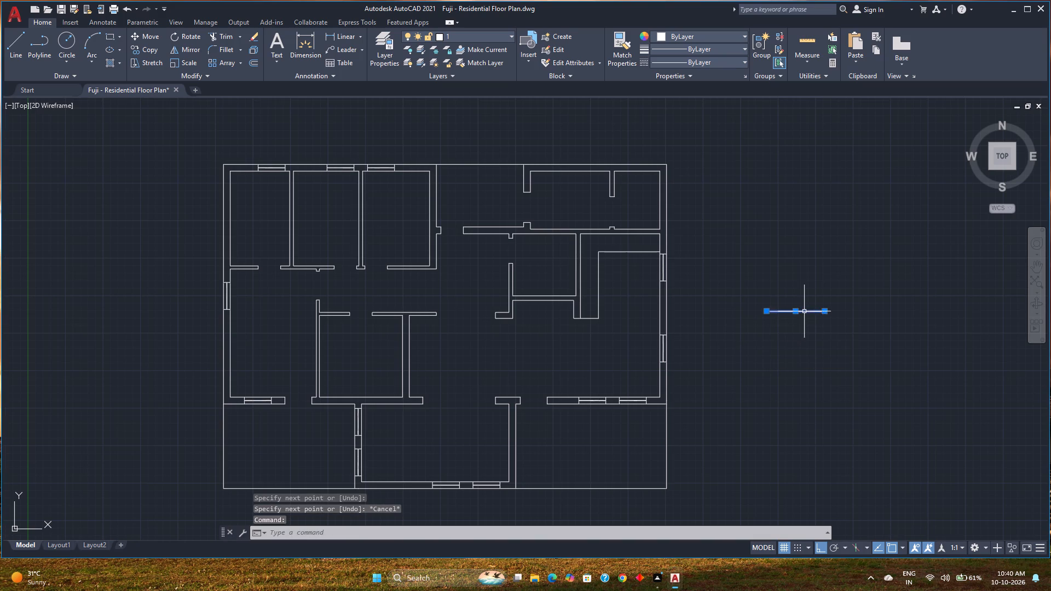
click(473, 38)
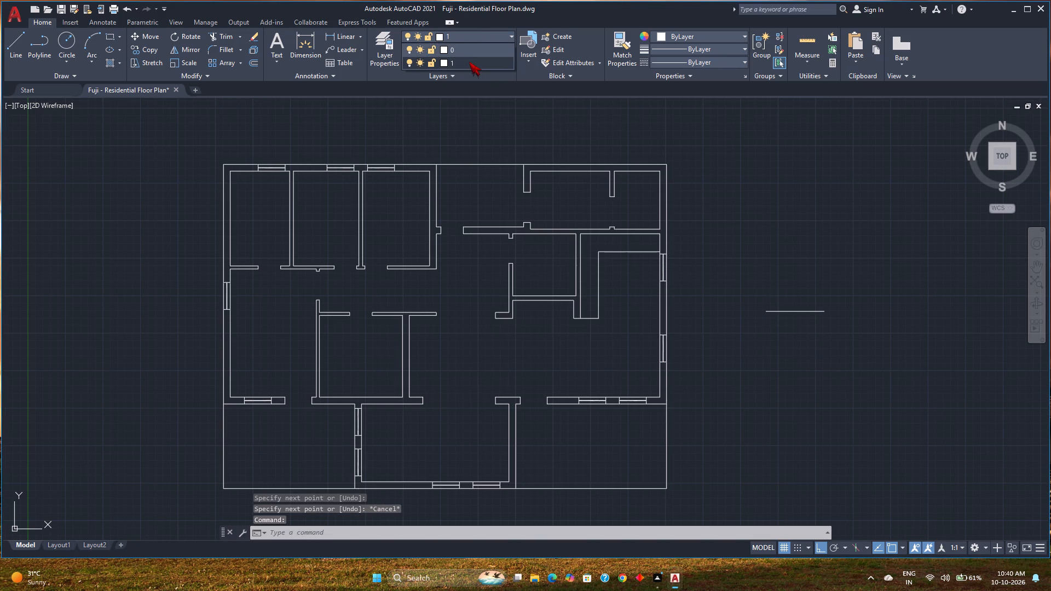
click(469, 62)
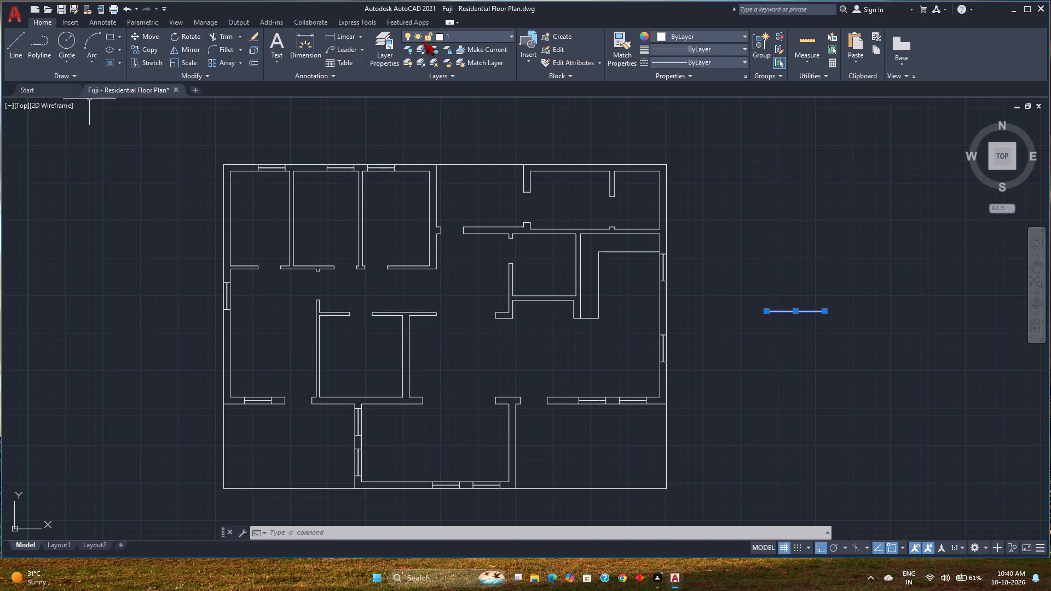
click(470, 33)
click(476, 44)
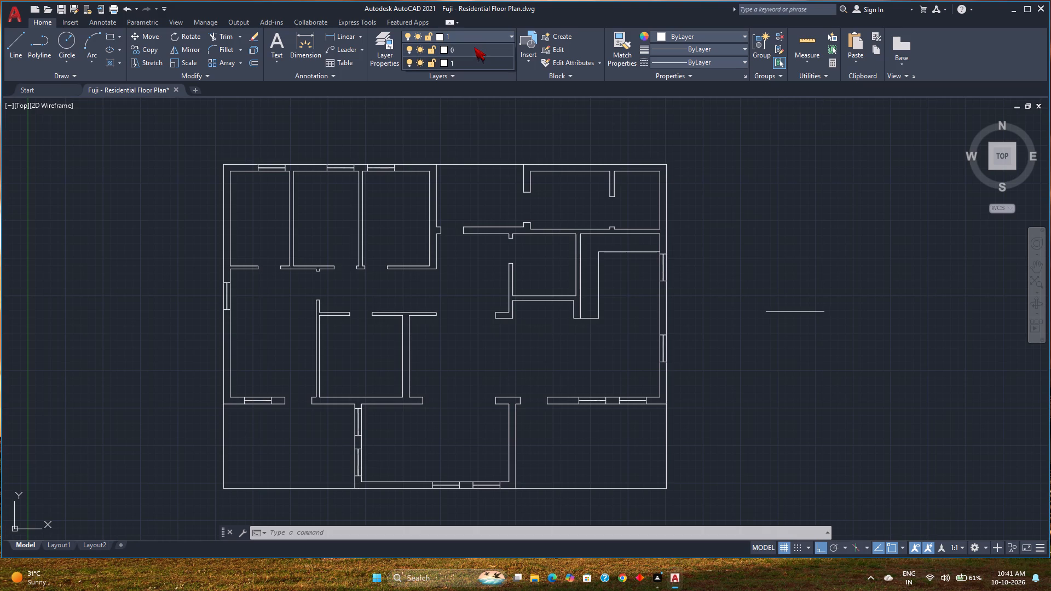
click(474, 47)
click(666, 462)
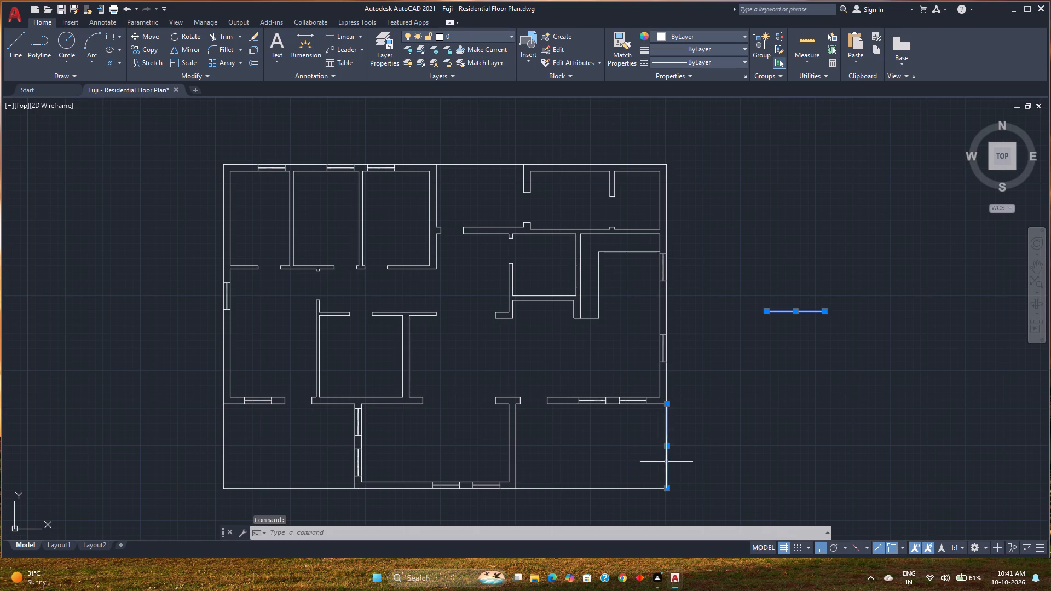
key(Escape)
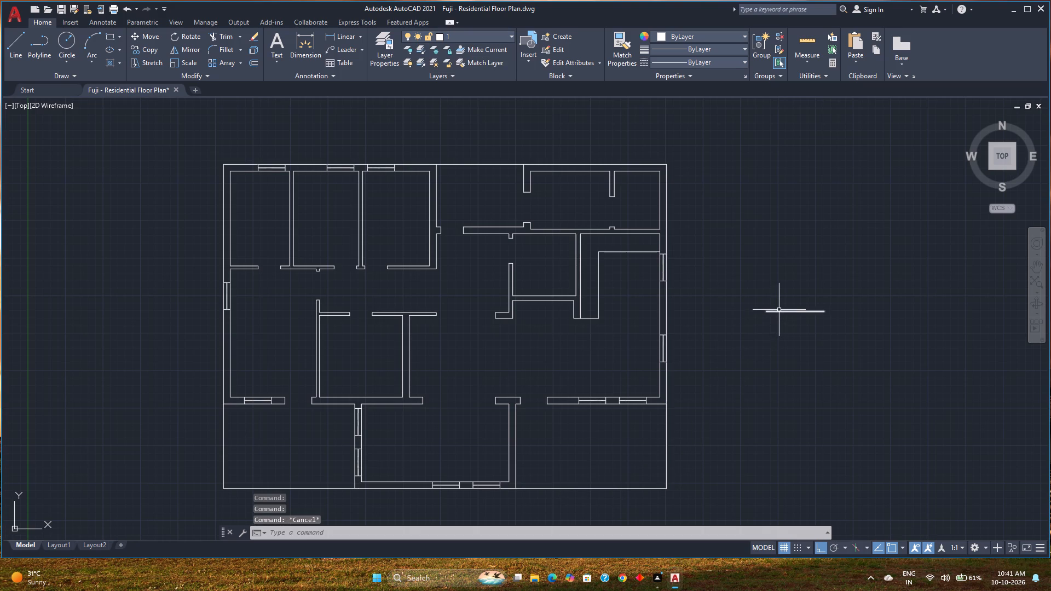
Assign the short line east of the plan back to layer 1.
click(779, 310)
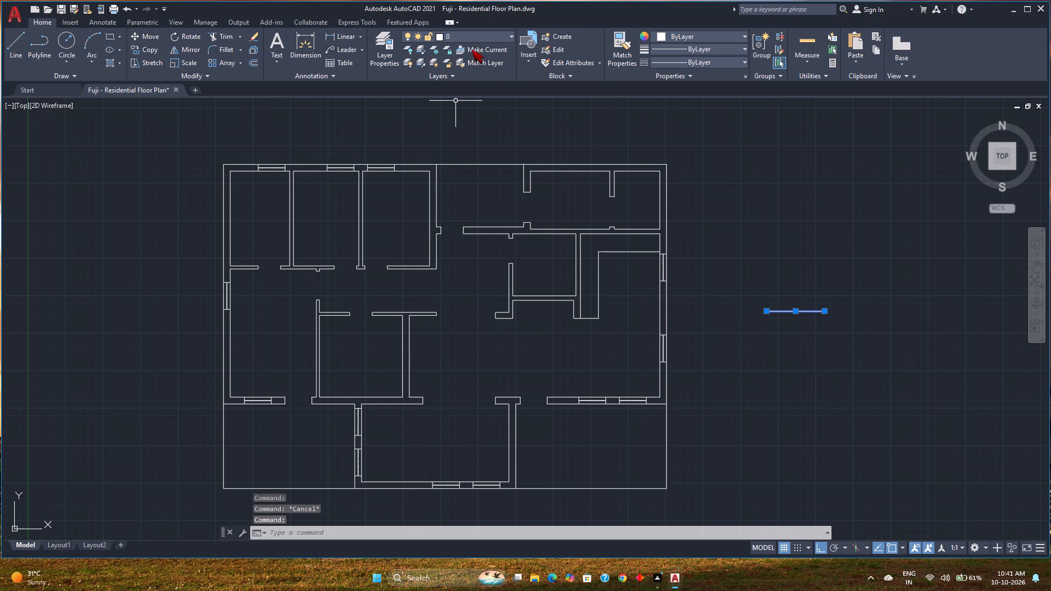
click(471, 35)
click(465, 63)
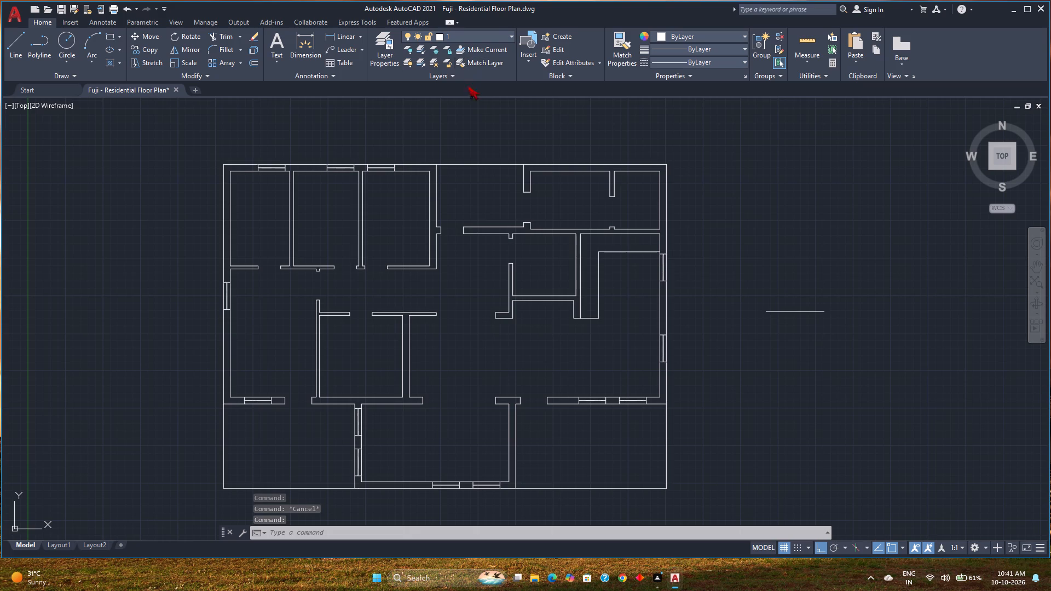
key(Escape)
Assign all floor plan objects to layer 0, excluding the separate short line, and keep layer 0 unlocked.
click(665, 441)
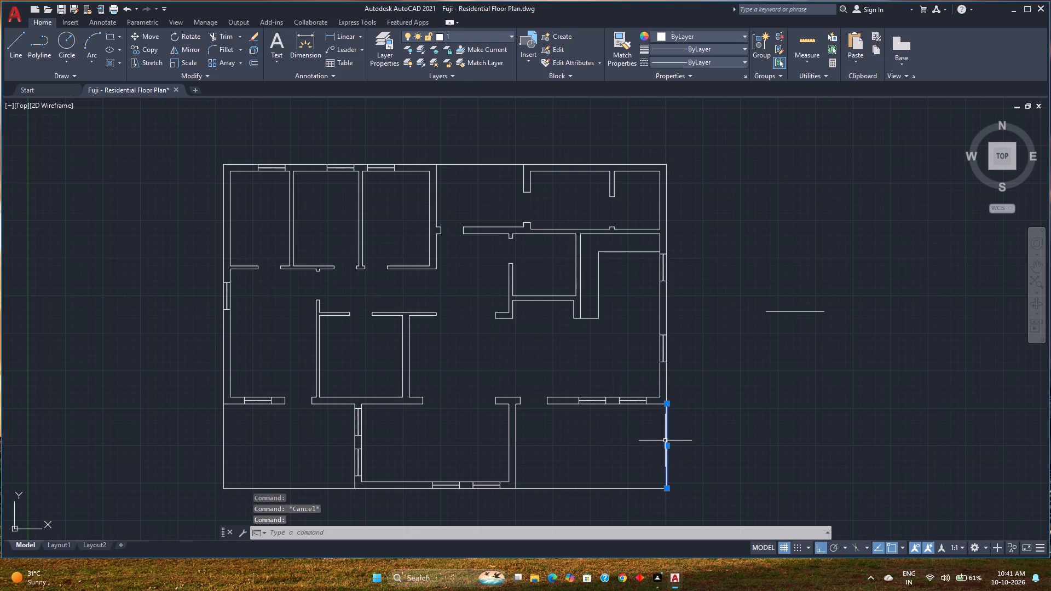
click(683, 507)
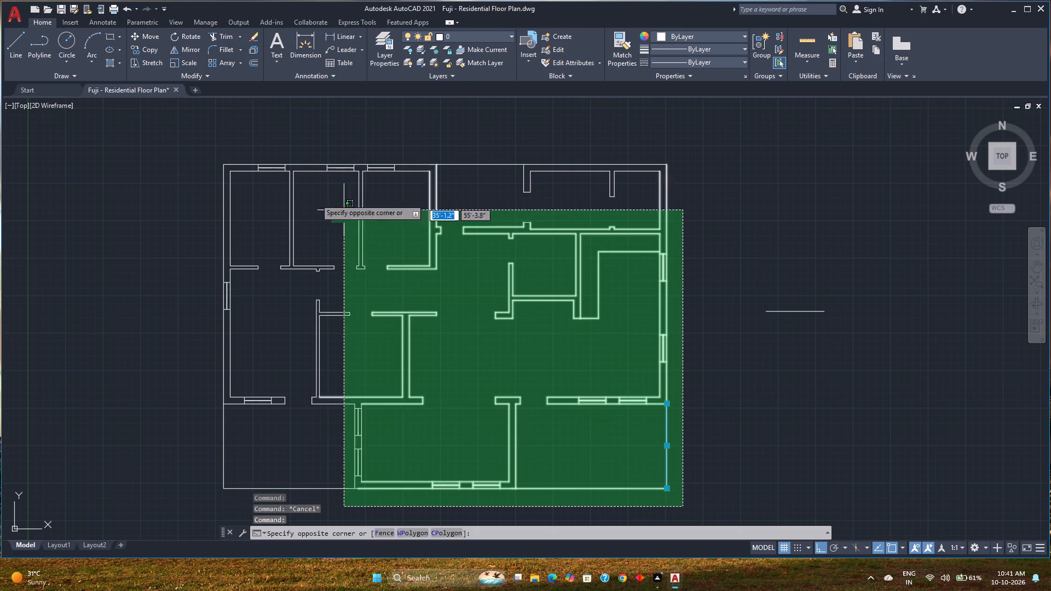
click(190, 145)
click(421, 33)
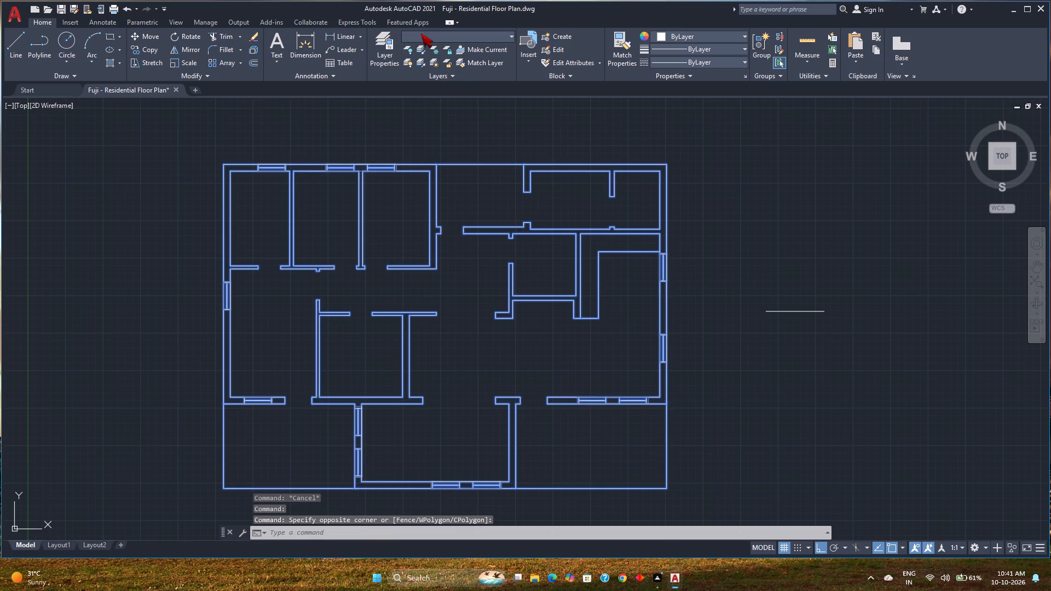
click(434, 48)
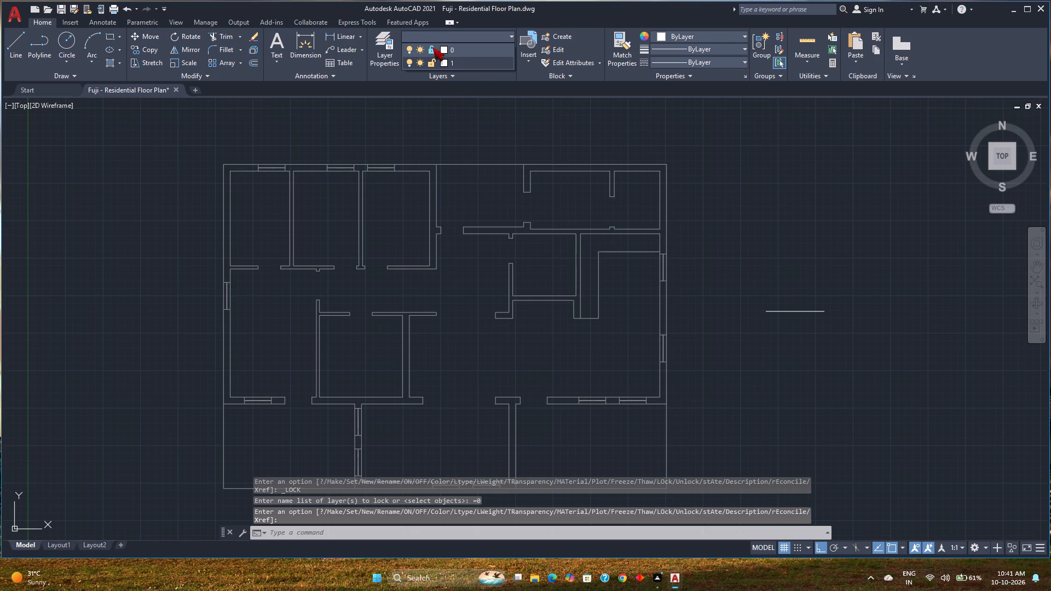
click(429, 48)
click(458, 48)
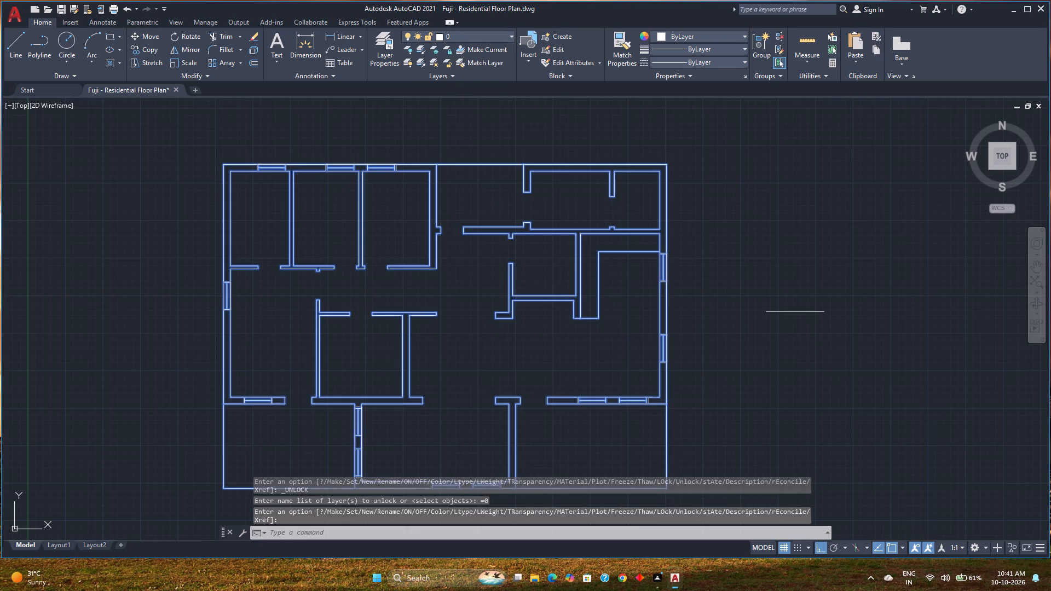
key(Escape)
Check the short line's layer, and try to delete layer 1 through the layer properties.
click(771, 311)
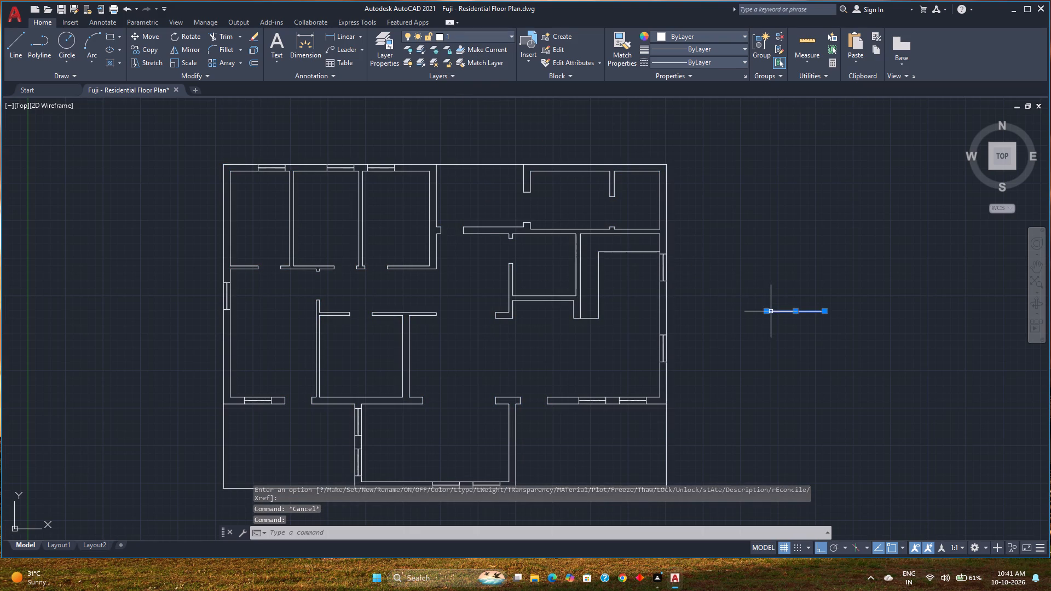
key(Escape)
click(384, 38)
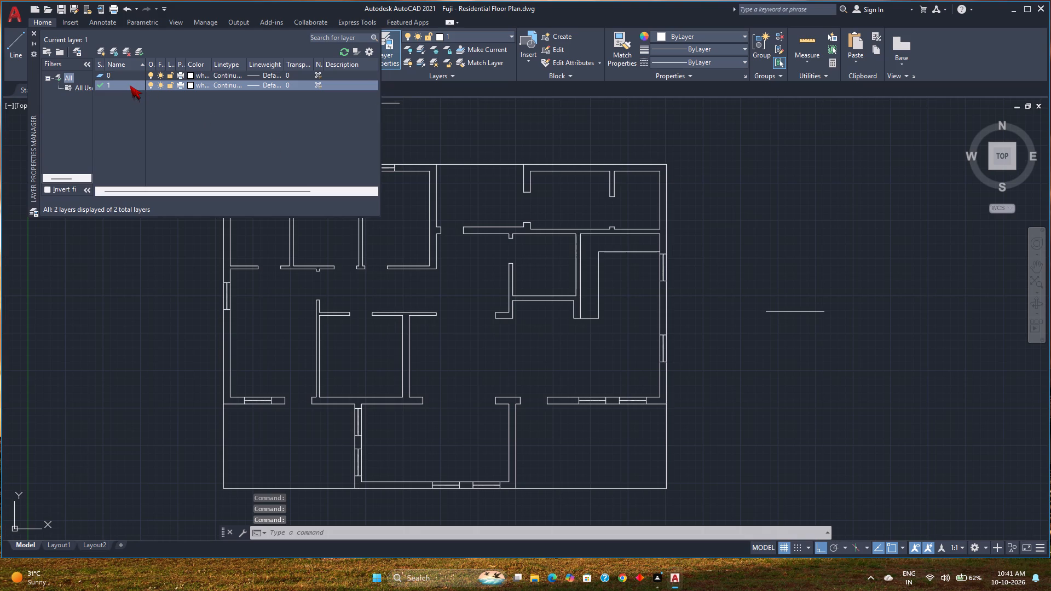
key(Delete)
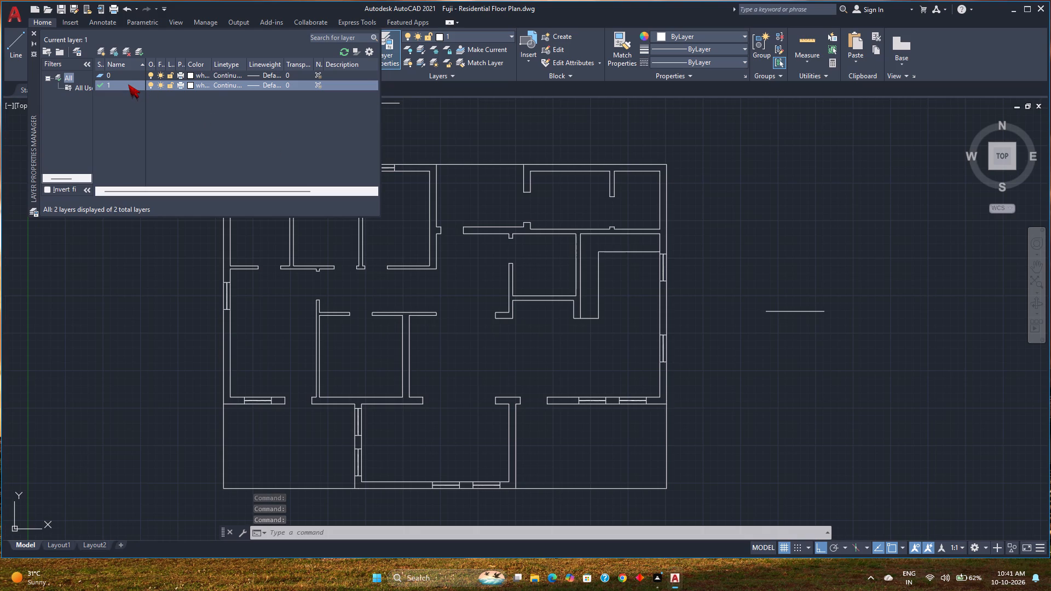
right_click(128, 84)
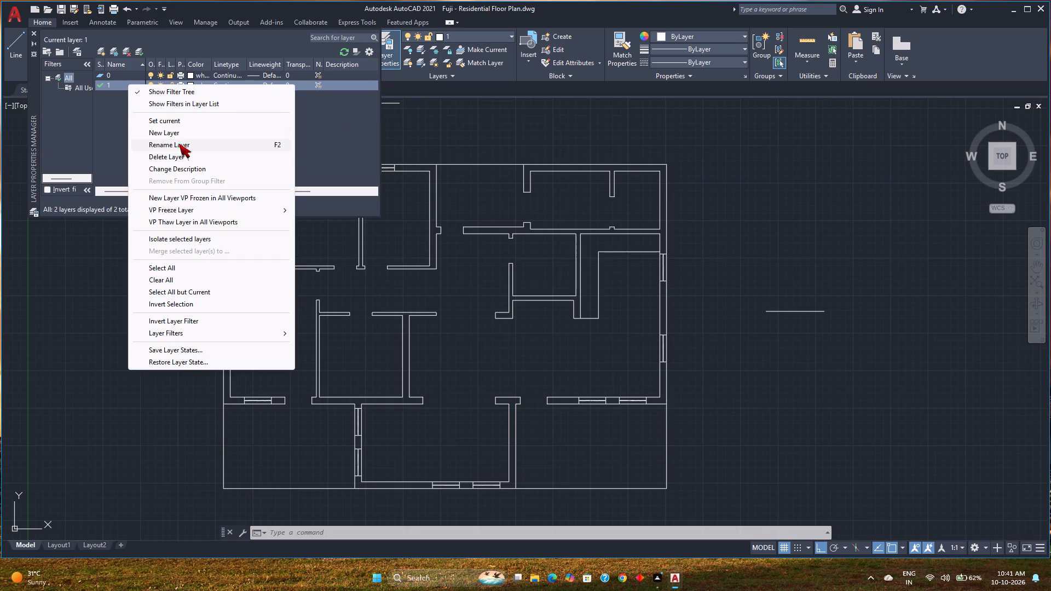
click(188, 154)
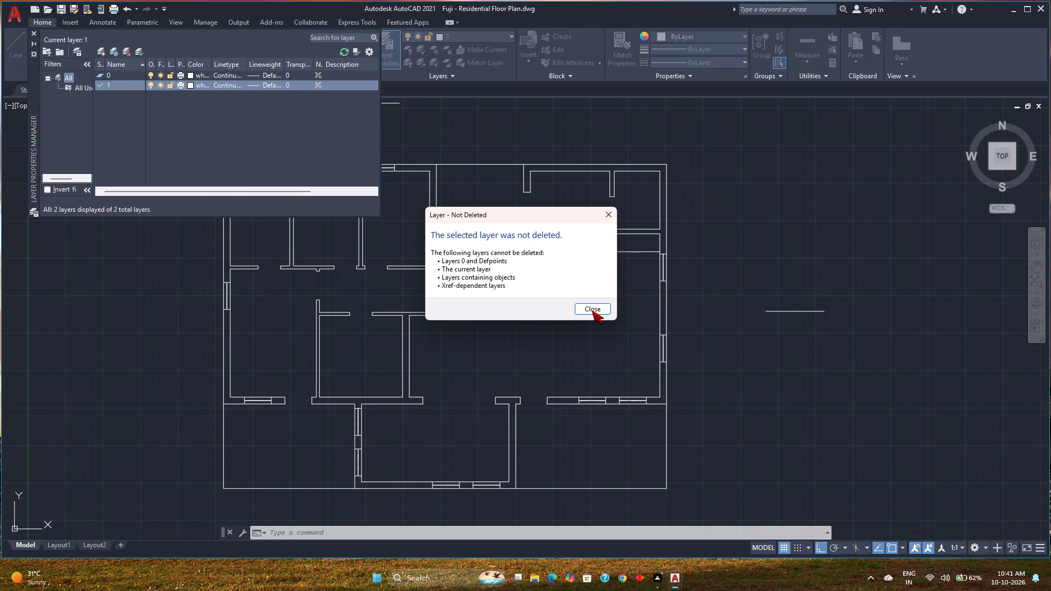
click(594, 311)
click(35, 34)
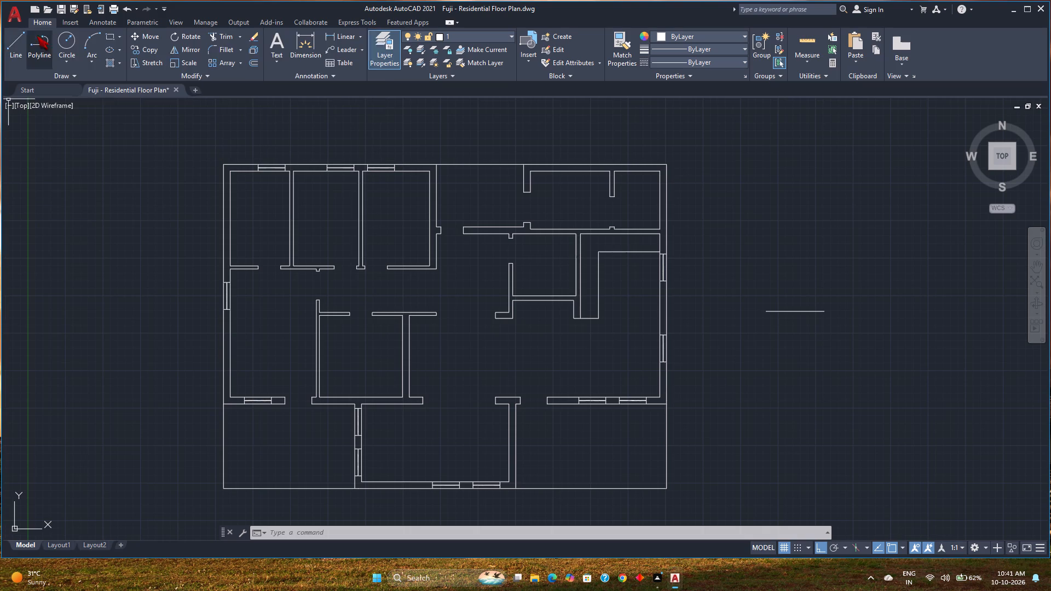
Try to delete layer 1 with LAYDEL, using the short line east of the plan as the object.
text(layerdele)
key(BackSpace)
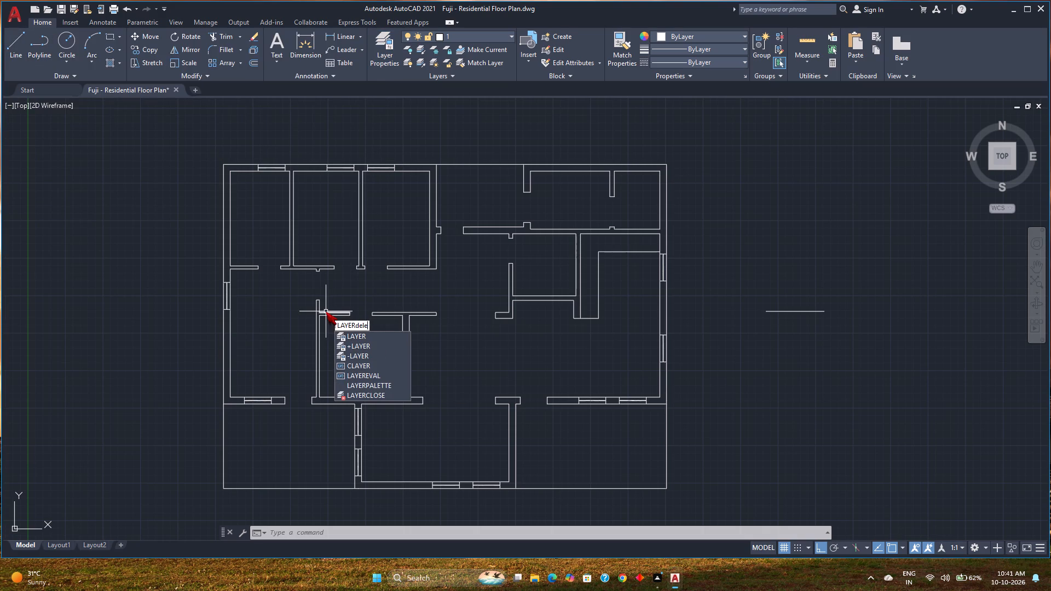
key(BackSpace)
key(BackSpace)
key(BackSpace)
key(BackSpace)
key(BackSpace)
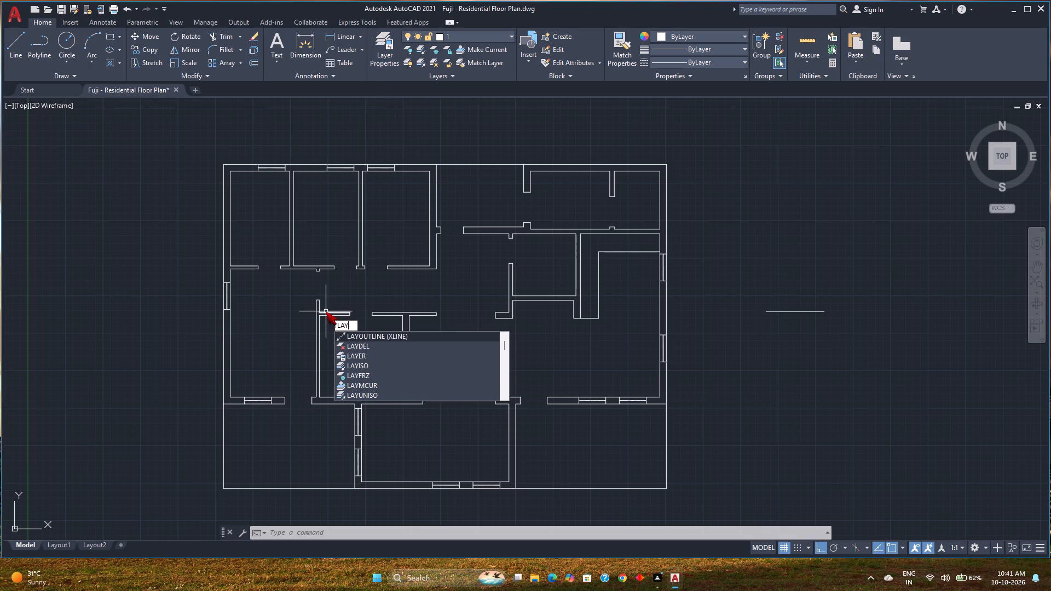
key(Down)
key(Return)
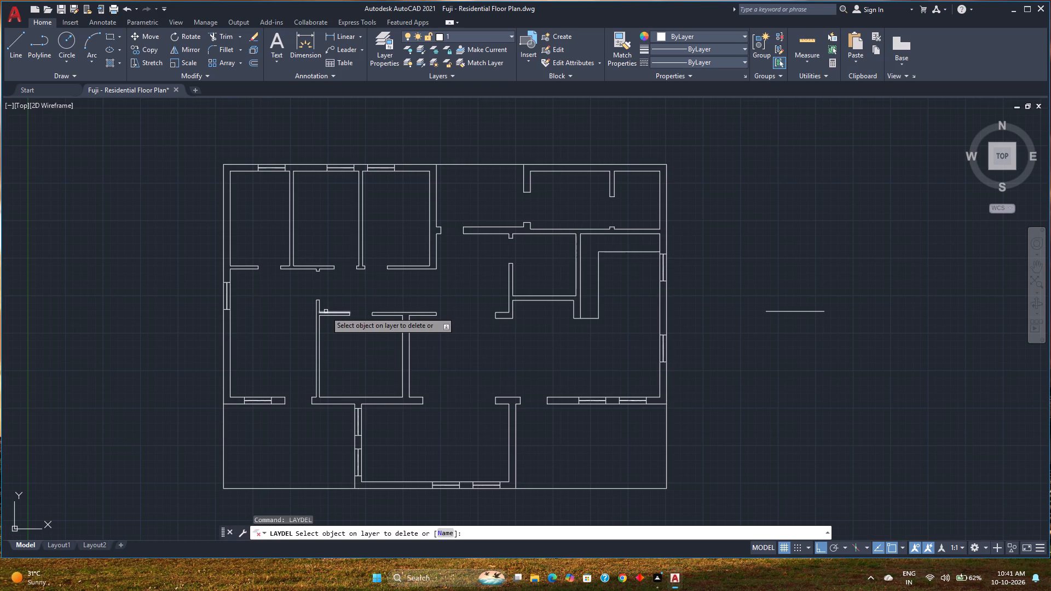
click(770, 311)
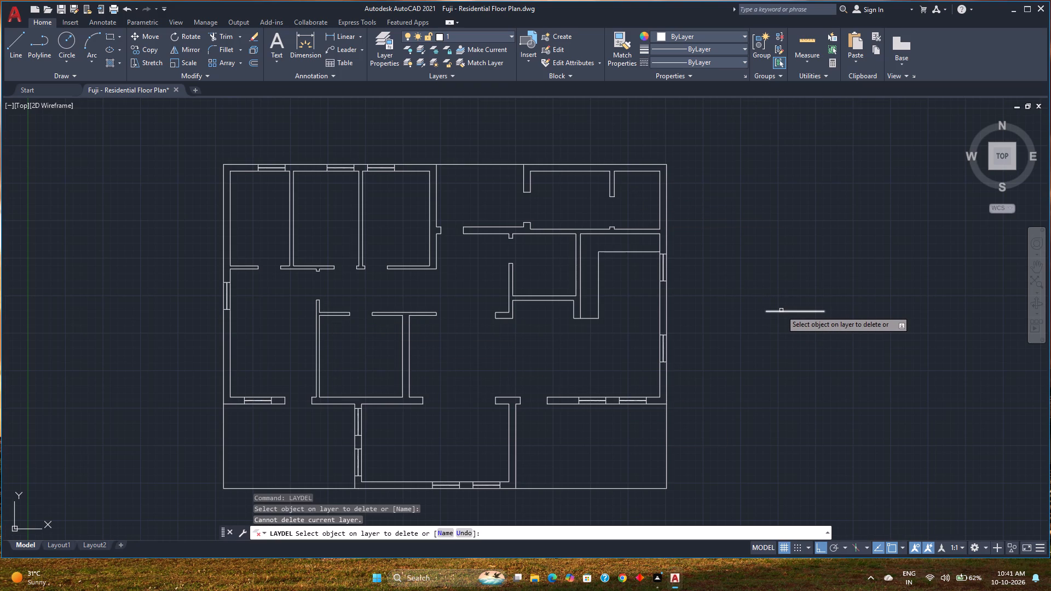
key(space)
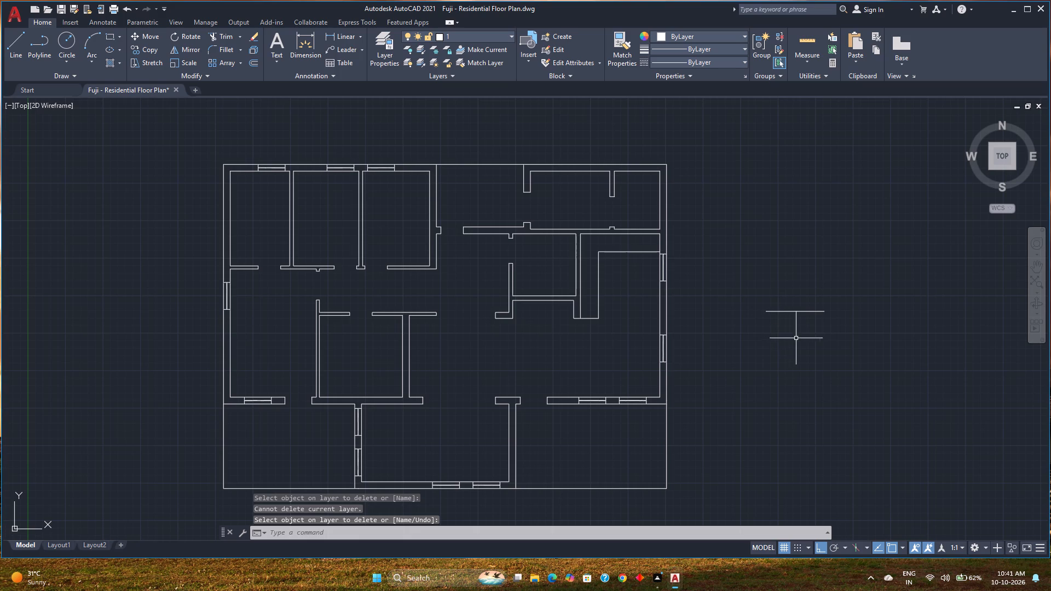
Check which layers the short line, the northeast room's bottom wall line and the whole floor plan are on.
click(787, 311)
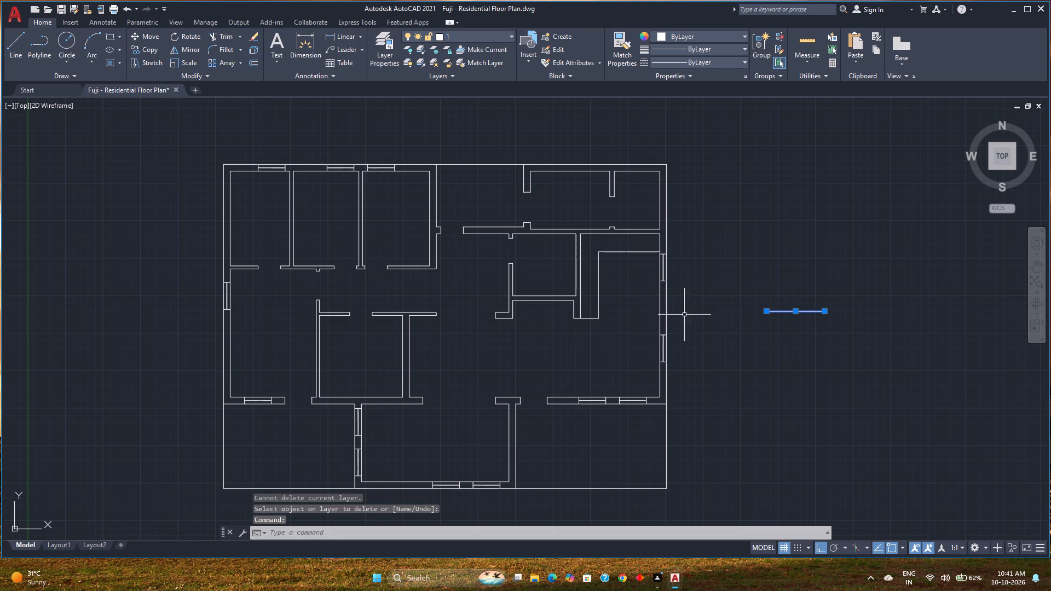
click(487, 39)
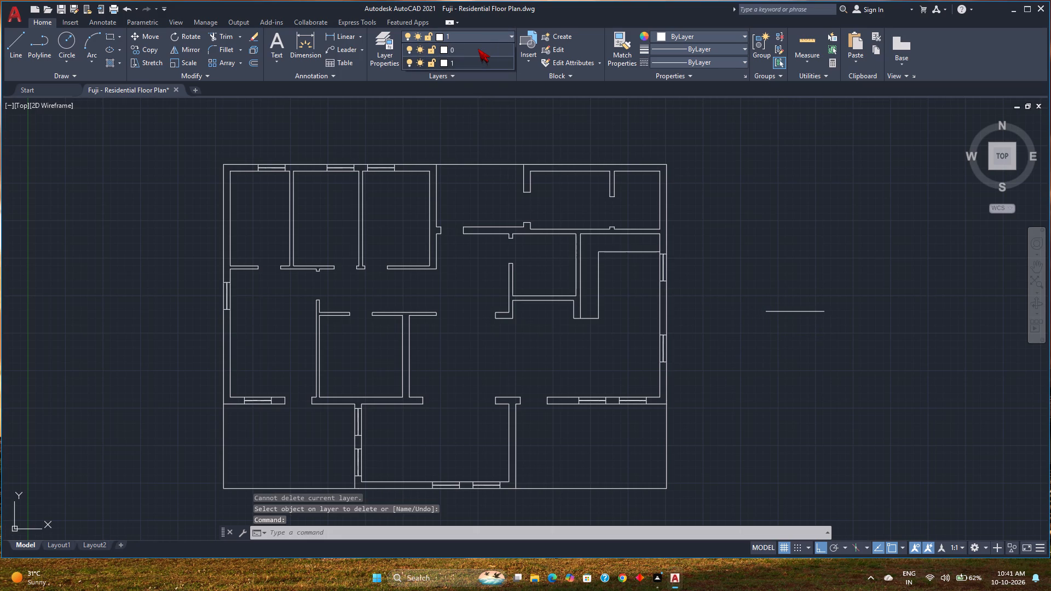
click(779, 223)
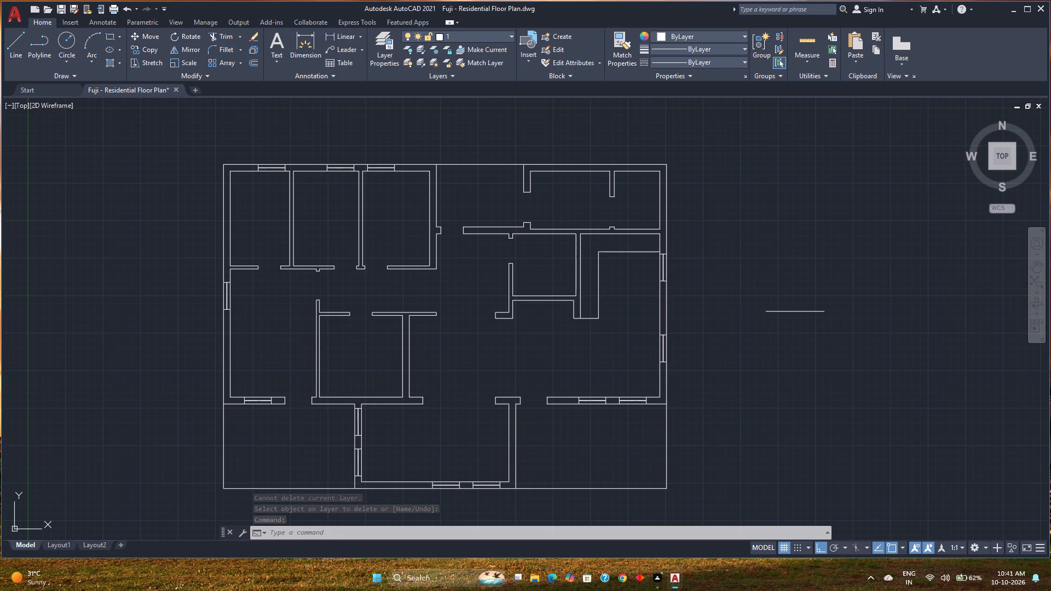
click(626, 229)
key(Escape)
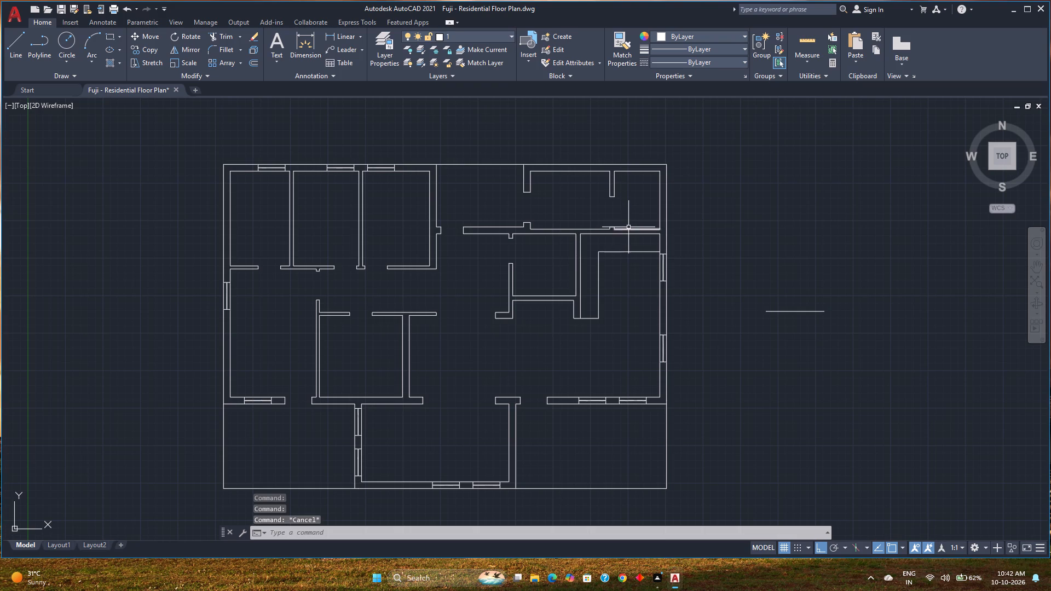
click(628, 230)
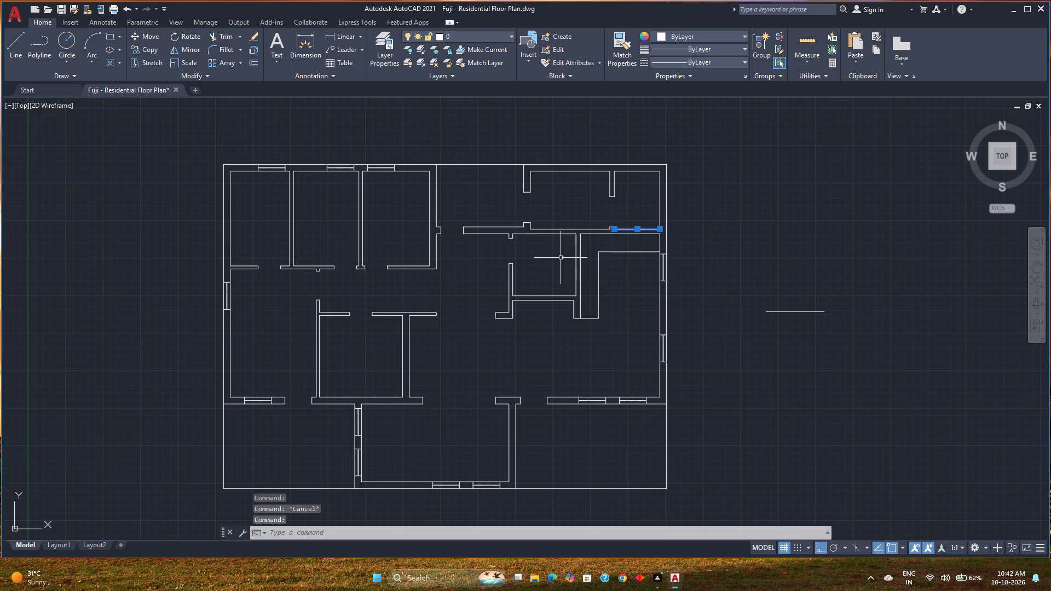
key(Escape)
click(689, 489)
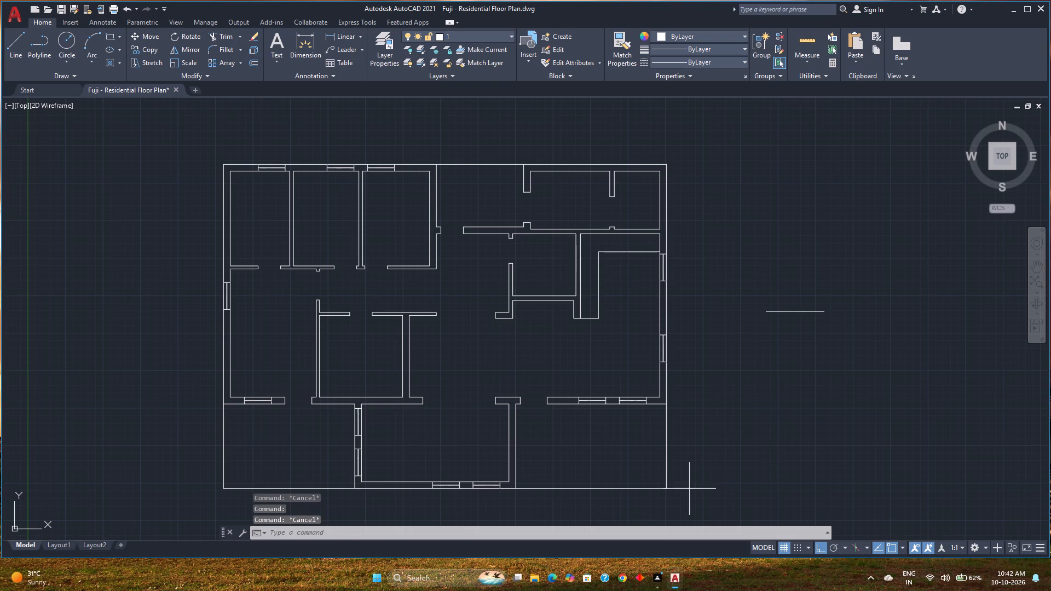
click(197, 137)
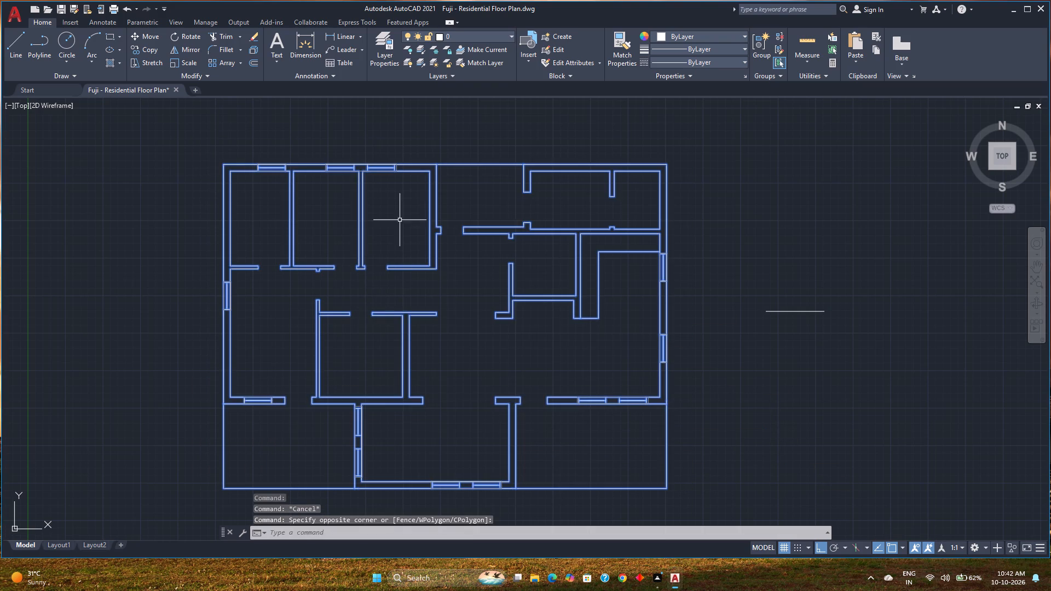
key(Escape)
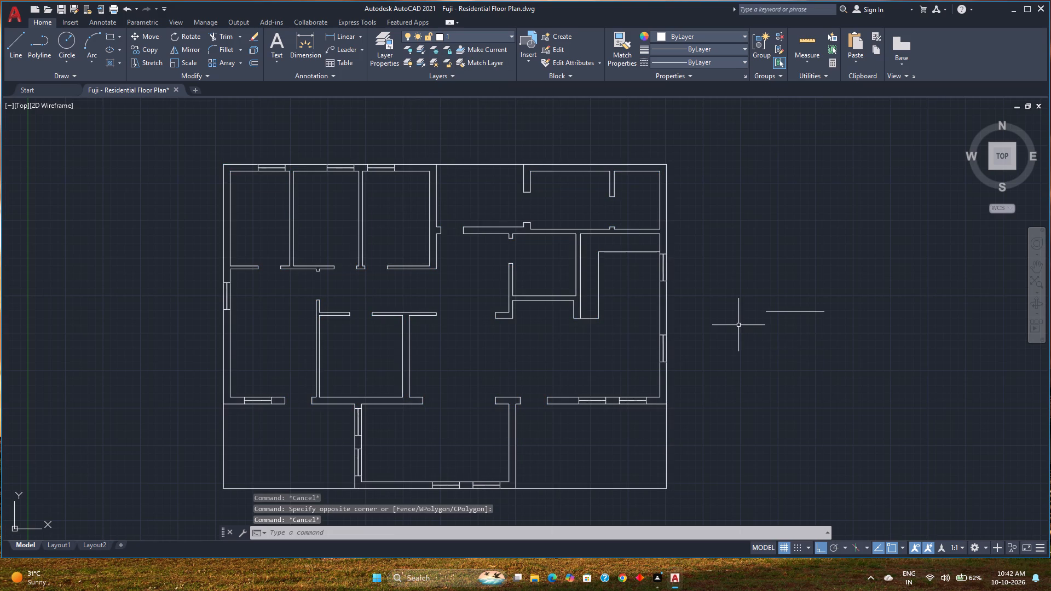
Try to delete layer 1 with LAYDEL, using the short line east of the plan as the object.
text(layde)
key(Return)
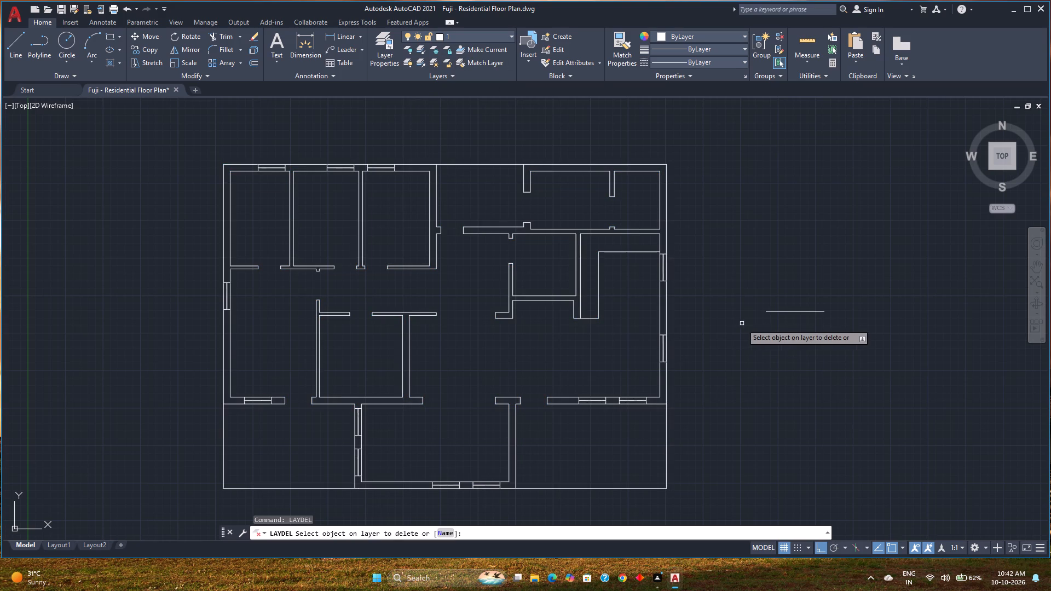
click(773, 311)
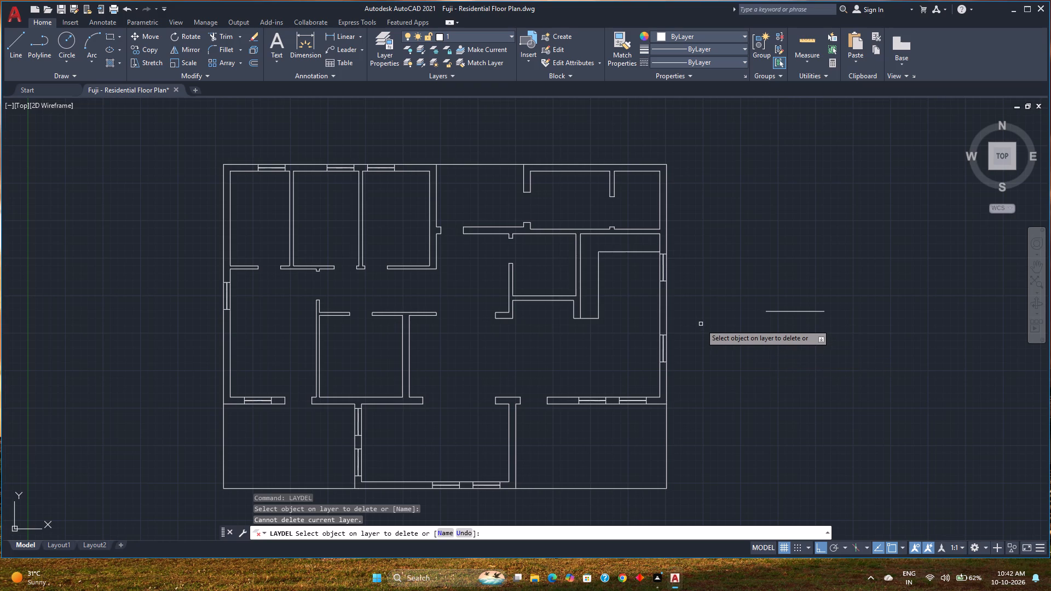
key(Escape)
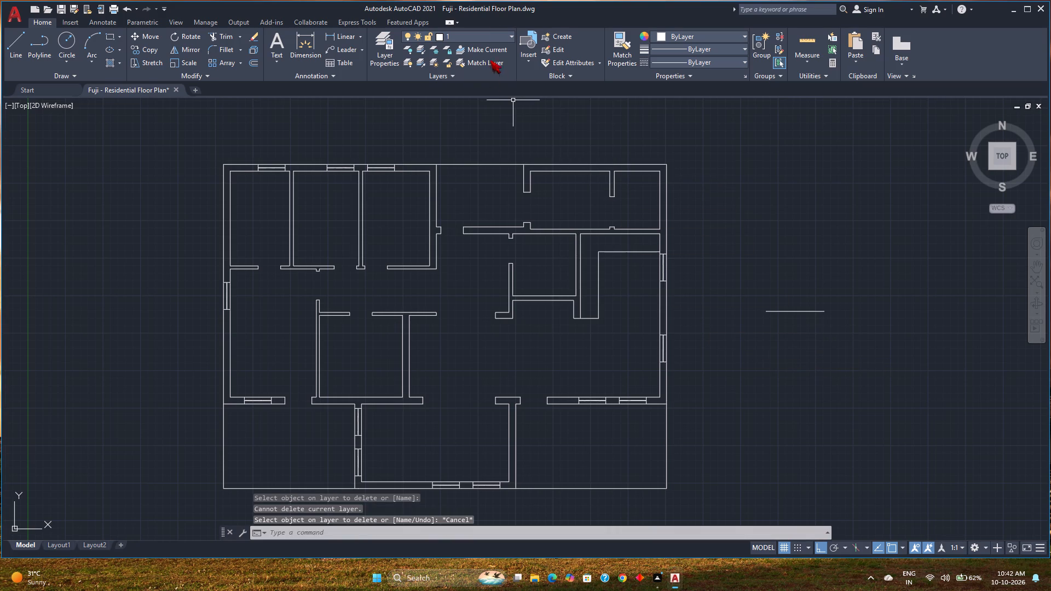
Make layer 0 current and delete layer 1 with LAYDEL, using the short line east of the plan as the object.
click(488, 34)
click(486, 47)
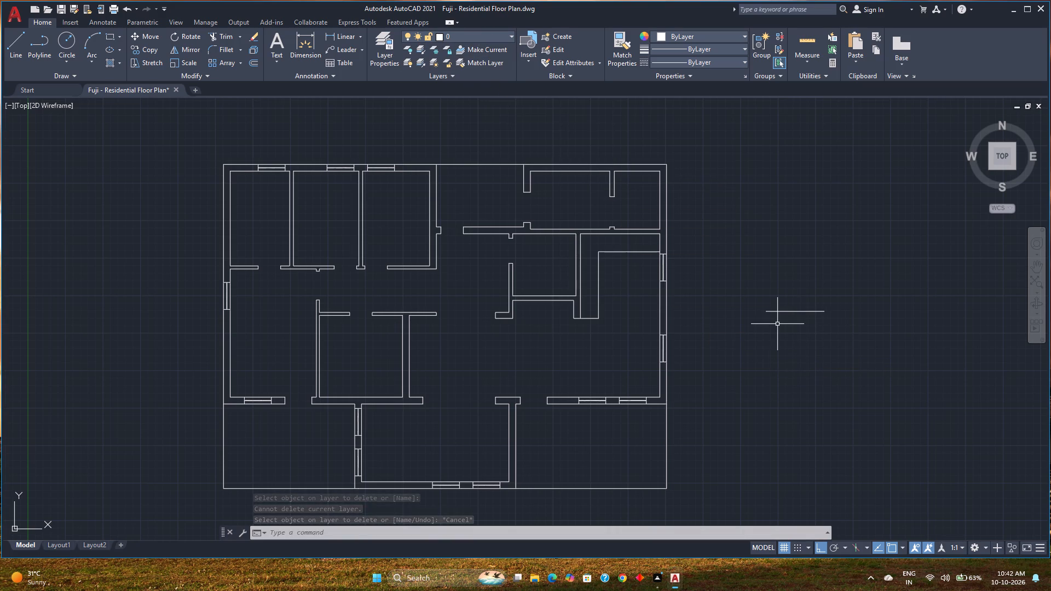
text(laydel)
key(Return)
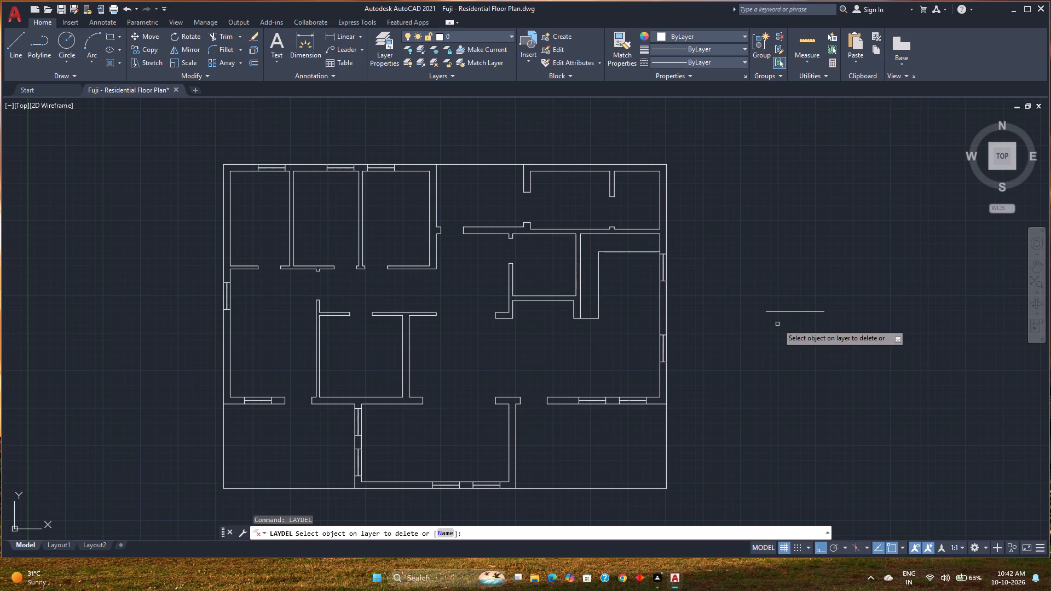
click(809, 310)
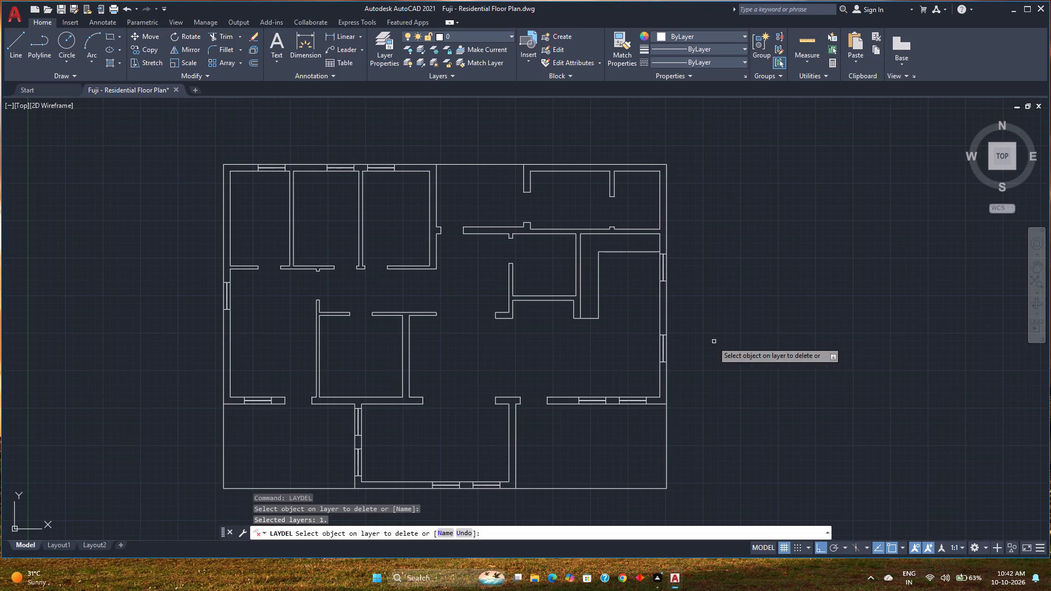
key(space)
drag(735, 371, 713, 341)
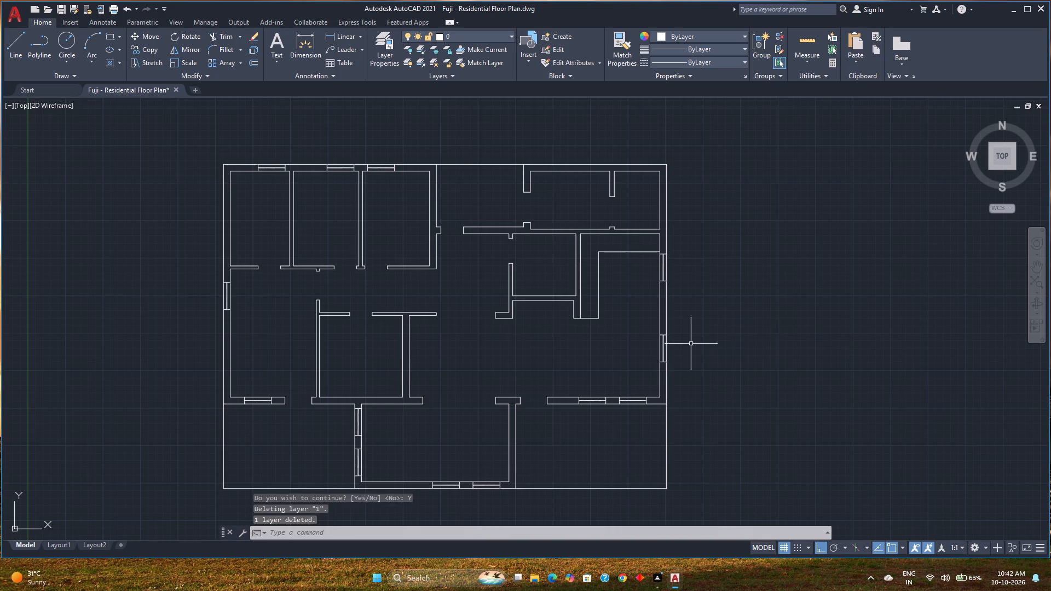
key(Escape)
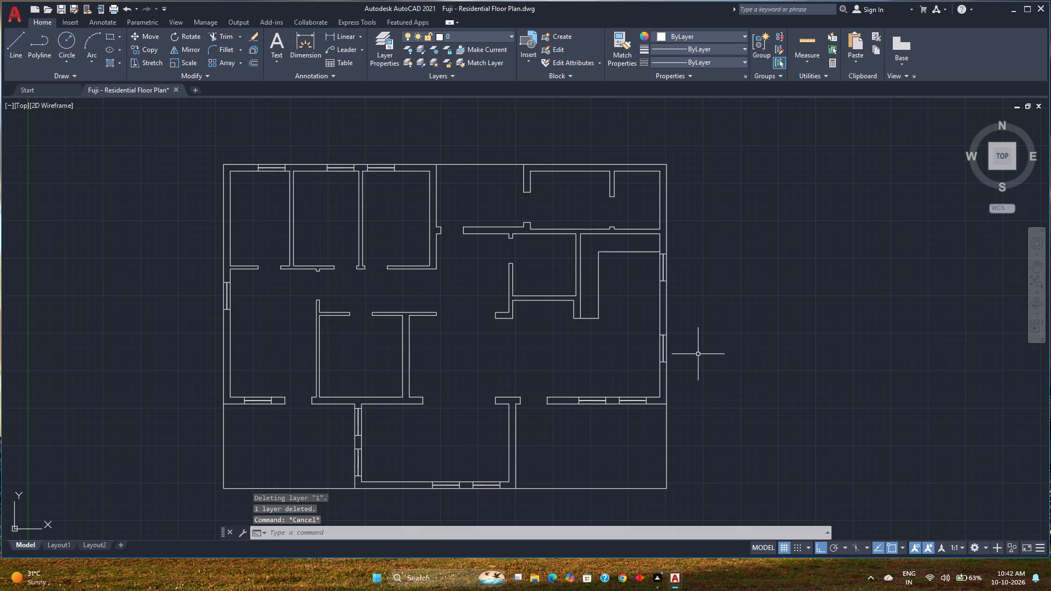
Save the drawing.
key(ctrl+s)
Create a new layer named Doors in the layer properties.
middle_drag(567, 347, 592, 339)
scroll(582, 339, up, 1)
middle_drag(582, 340, 592, 348)
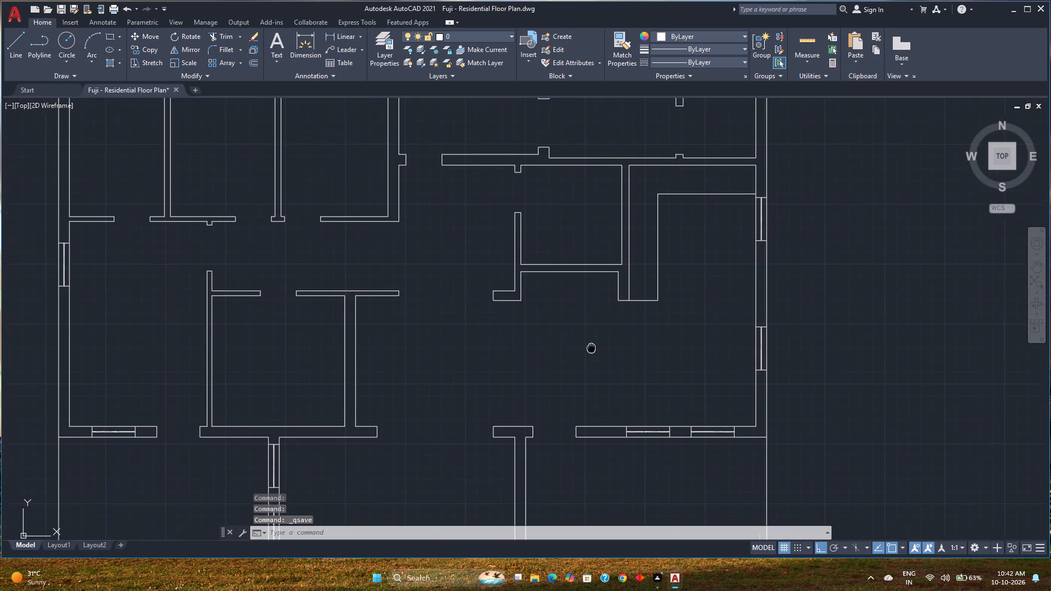
middle_drag(592, 348, 592, 364)
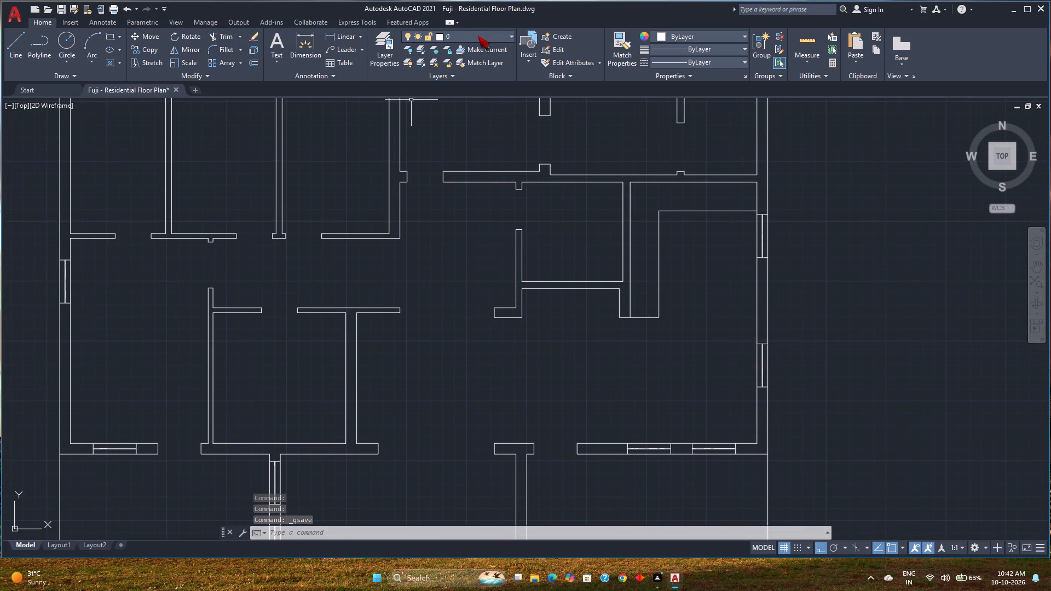
click(478, 36)
click(387, 57)
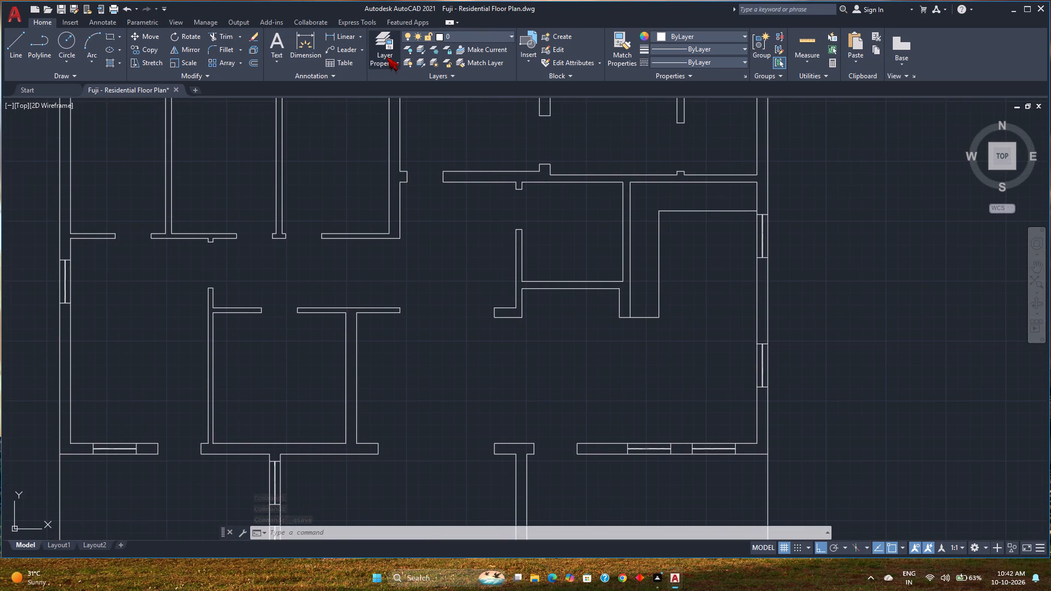
click(387, 57)
key(alt+n)
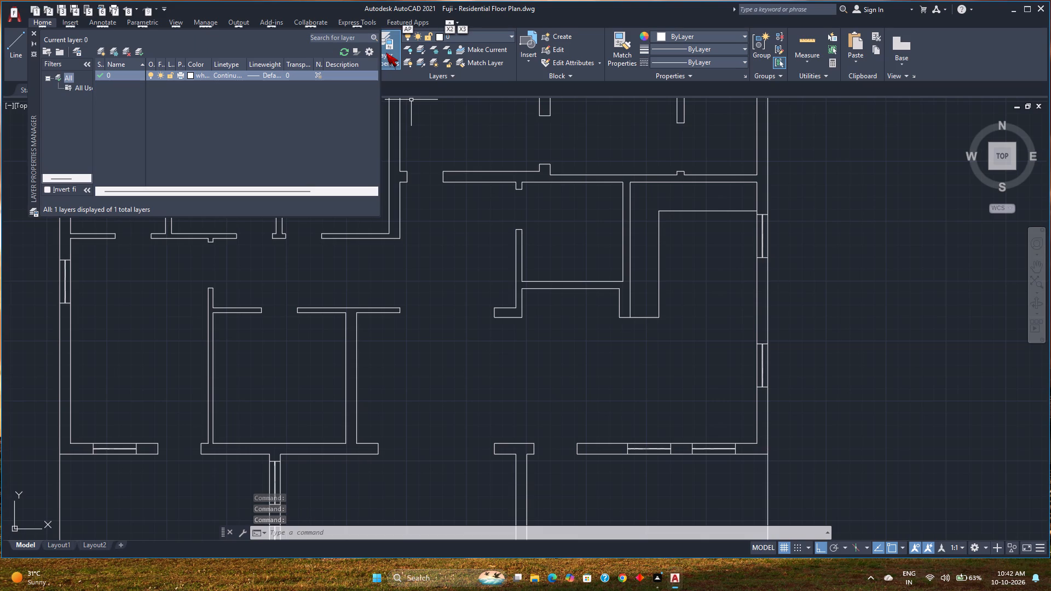
click(146, 155)
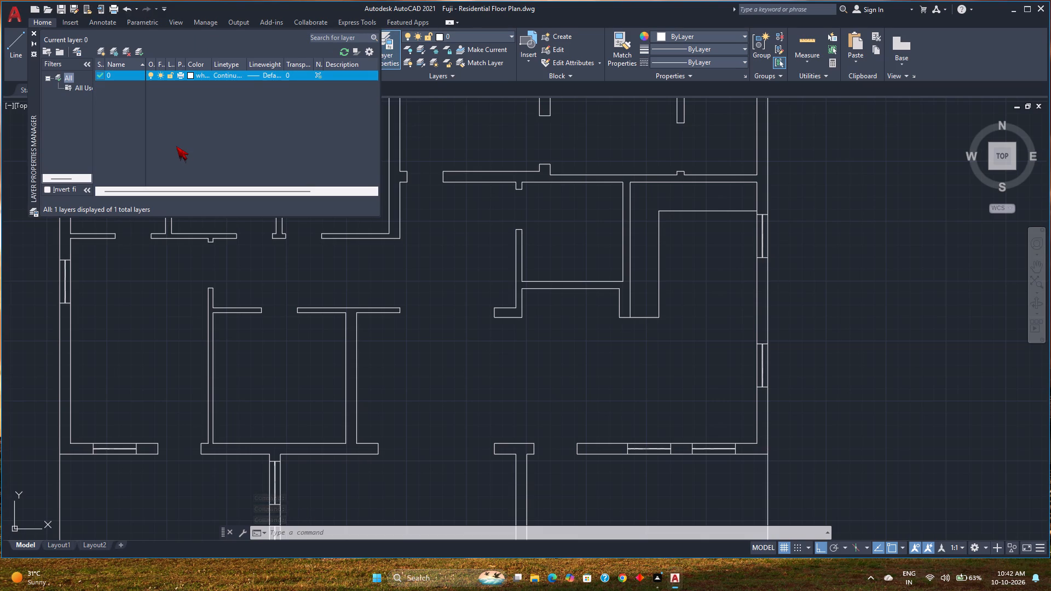
key(alt+n)
text(Doors)
key(Return)
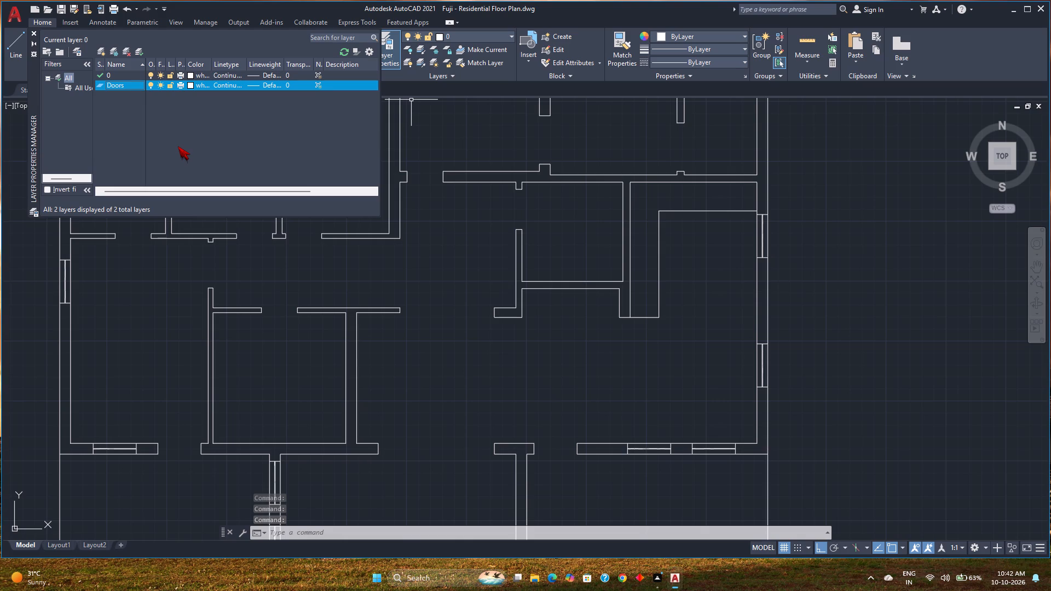
Create two more layers named Windows and Furniture.
key(alt+n)
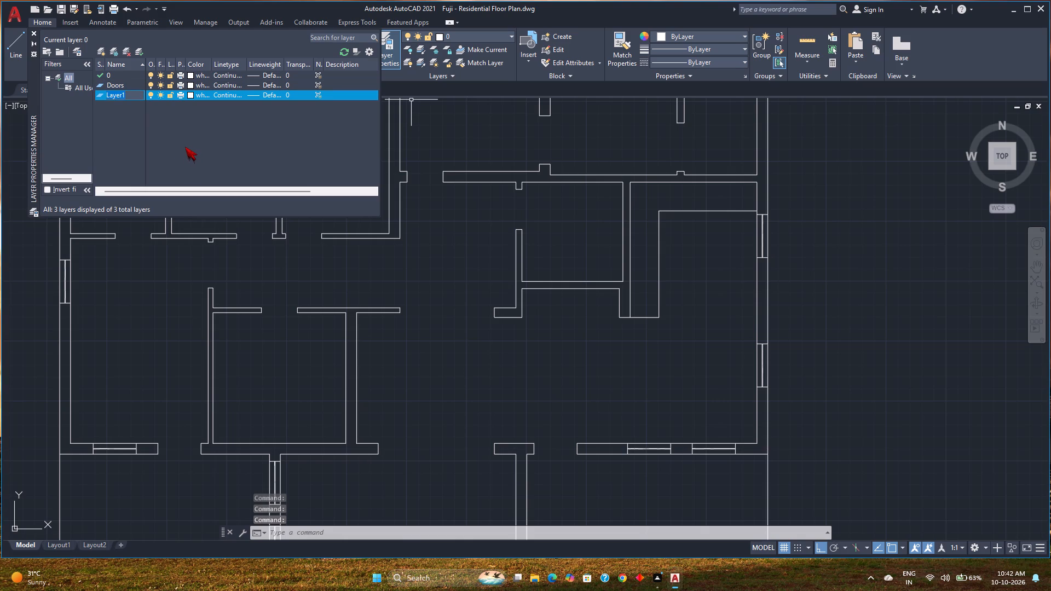
text(Windowa)
key(BackSpace)
key(s)
key(Return)
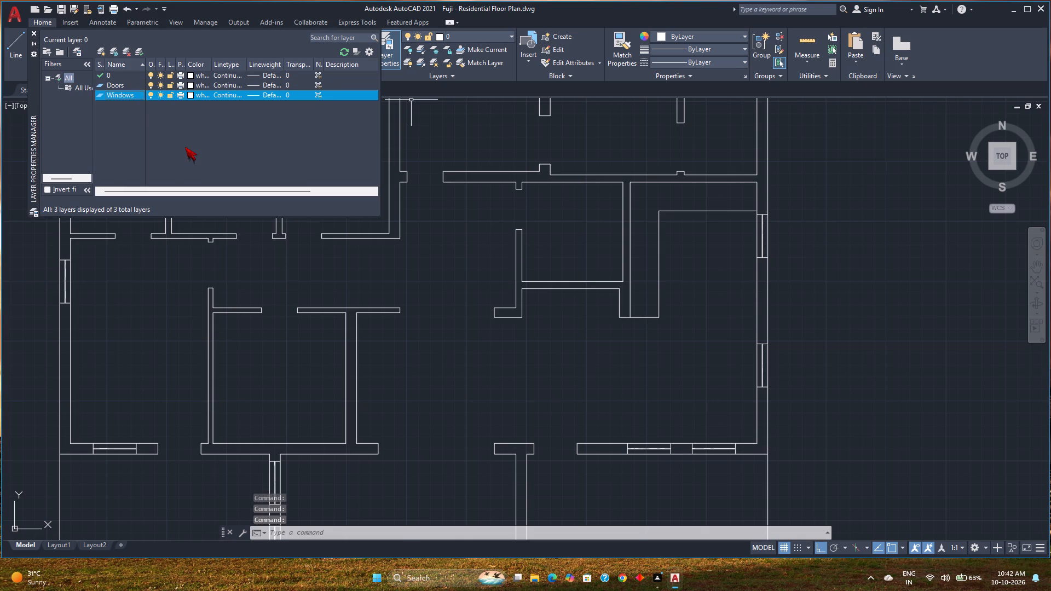
key(alt+n)
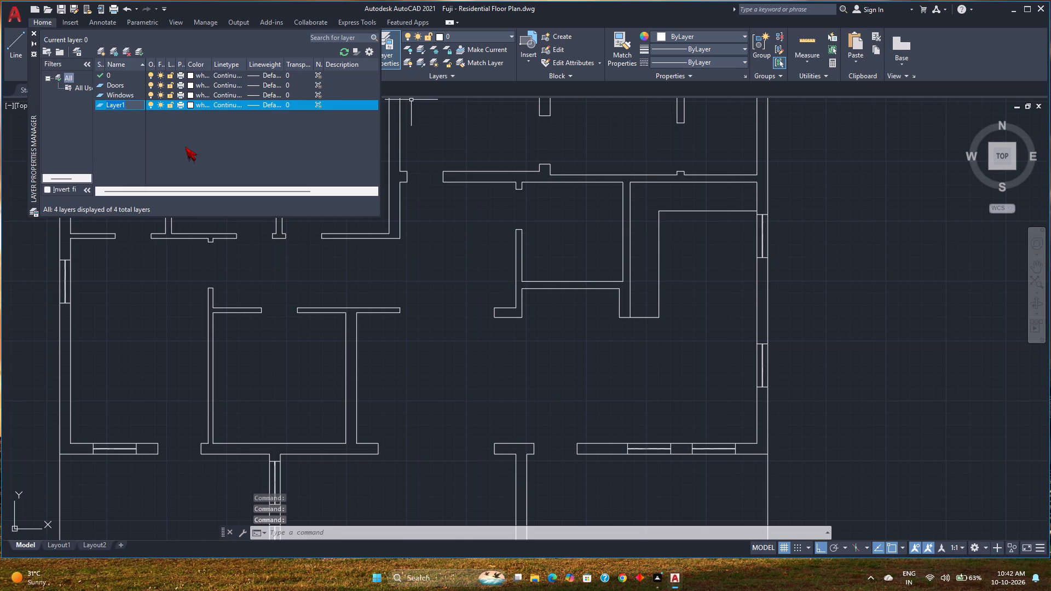
text(Fun)
key(BackSpace)
text(rniture)
key(Return)
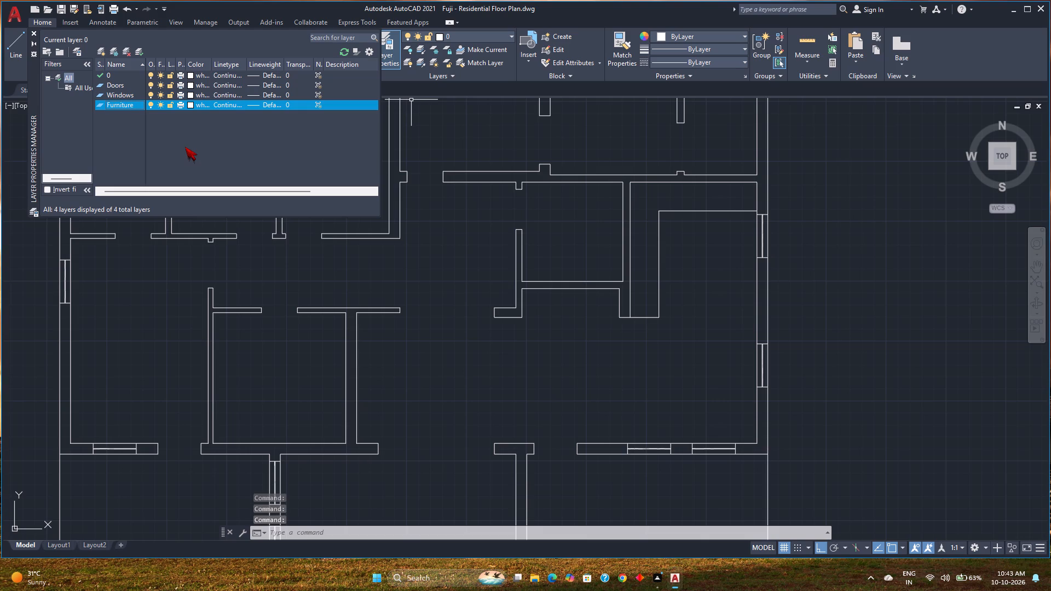
Create two more layers named Walls and Wall Hatch.
key(alt+n)
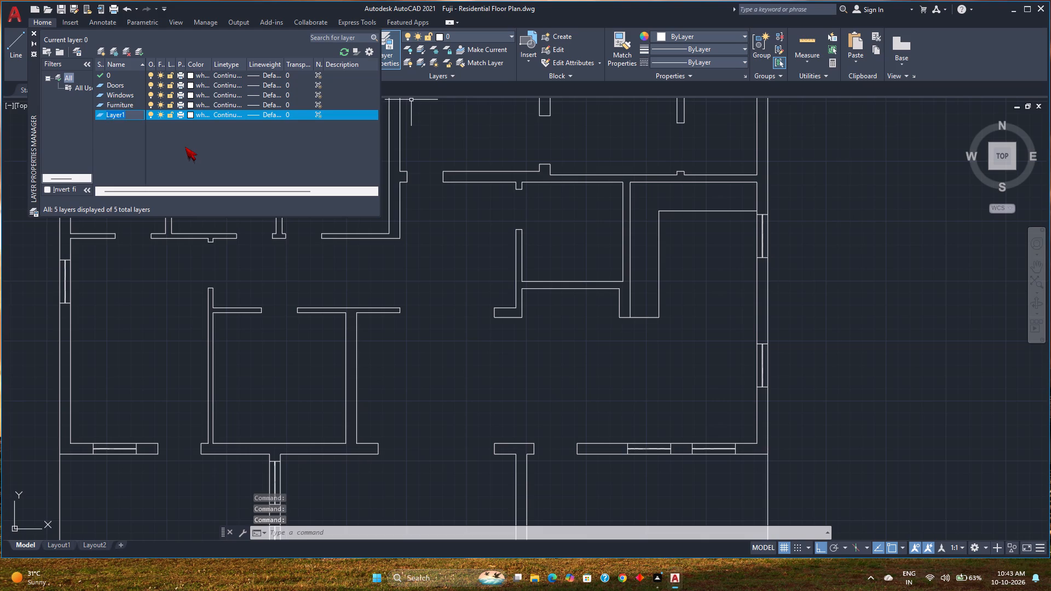
text(Walls)
key(space)
key(BackSpace)
key(Return)
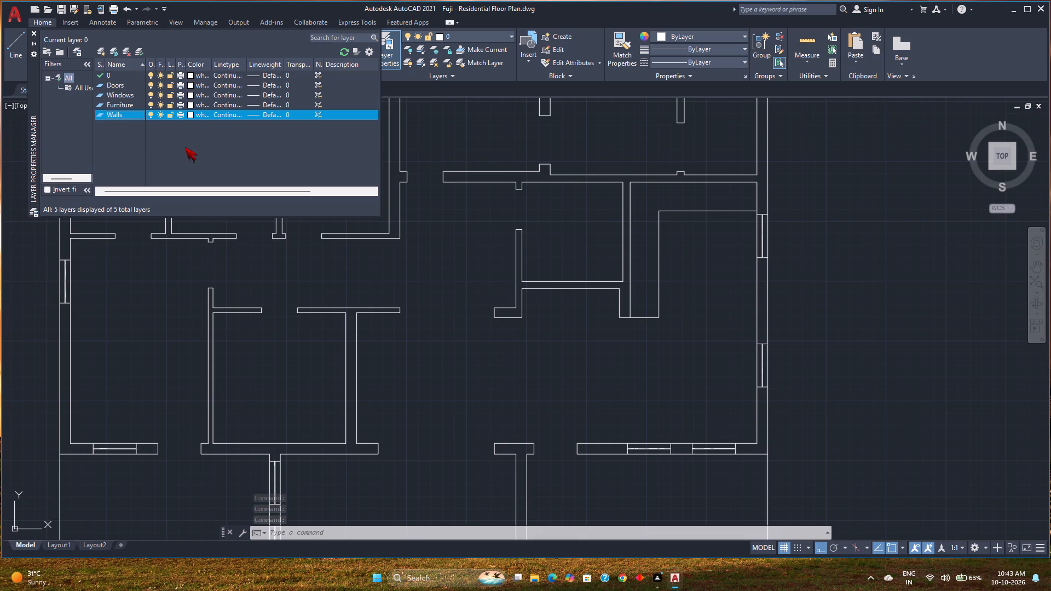
key(alt+n)
text(wall)
key(space)
key(BackSpace)
key(BackSpace)
key(BackSpace)
key(BackSpace)
key(BackSpace)
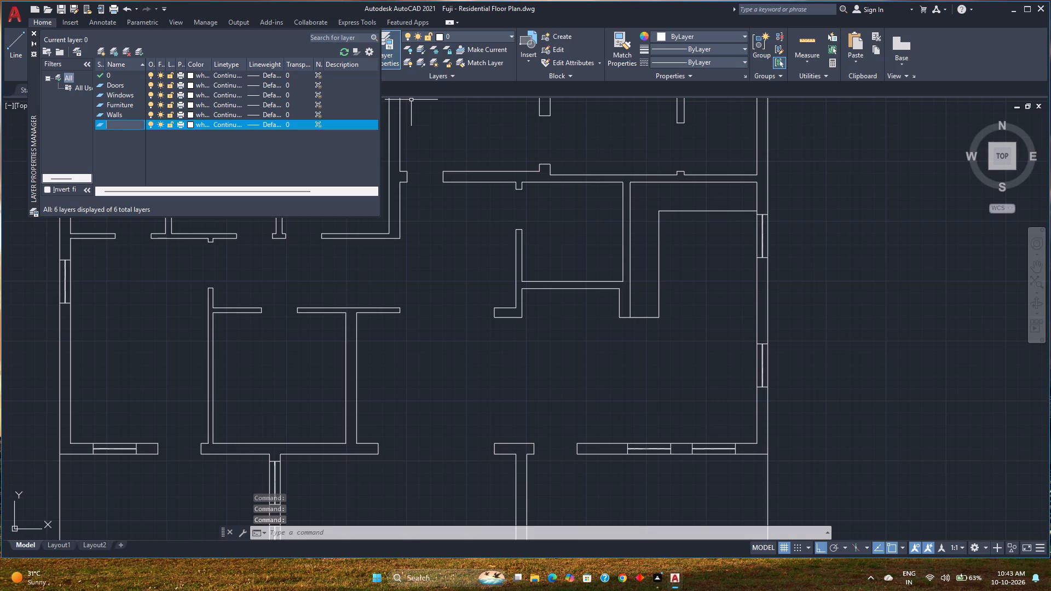
text(Wall Hatch)
key(Return)
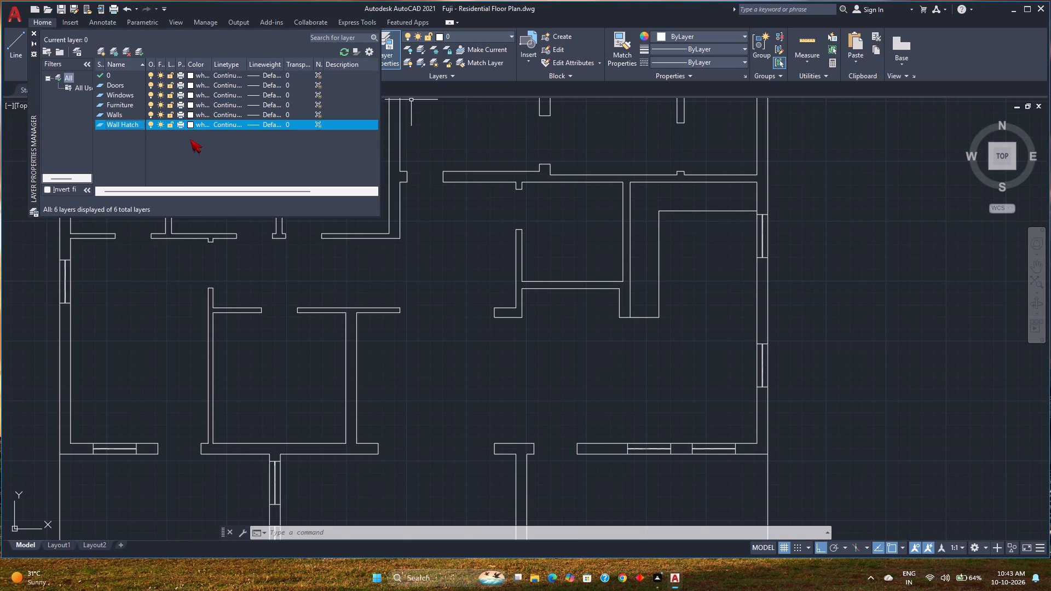
Set the Doors layer to blue index colour 160 and the Windows layer to green index colour 102.
click(190, 85)
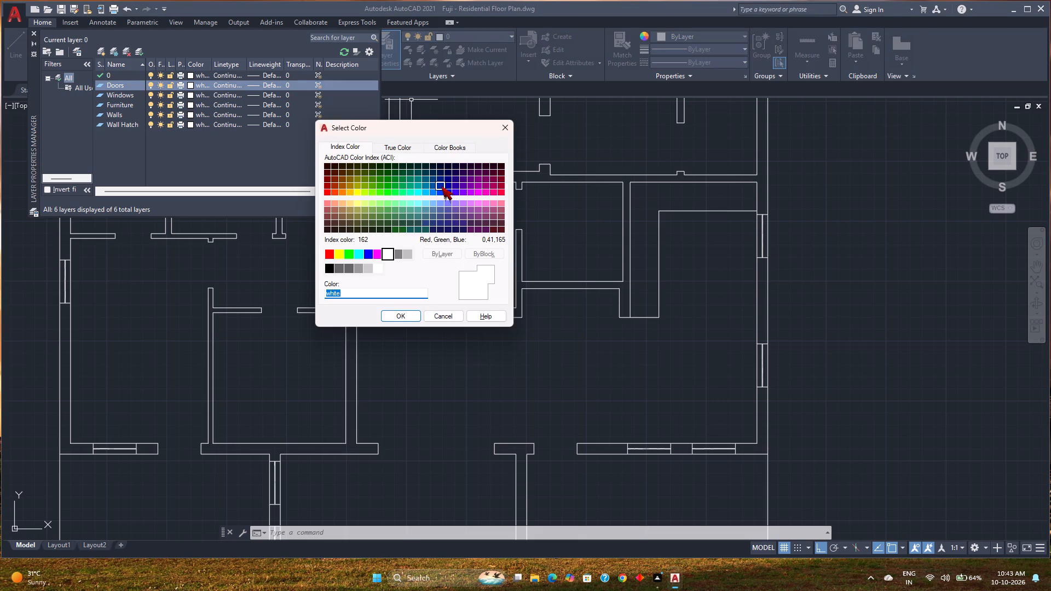
click(442, 191)
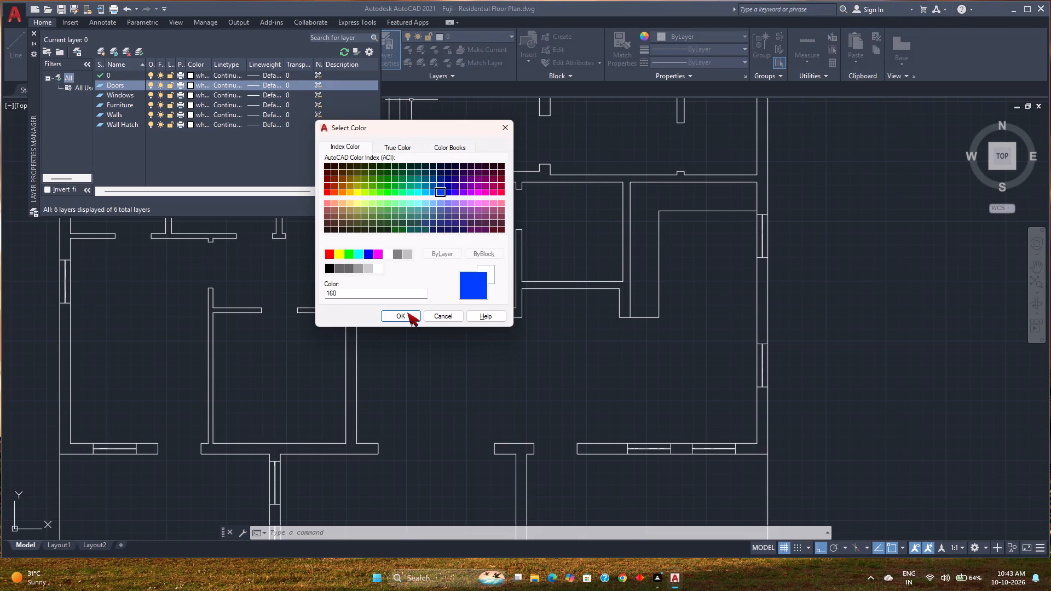
click(407, 317)
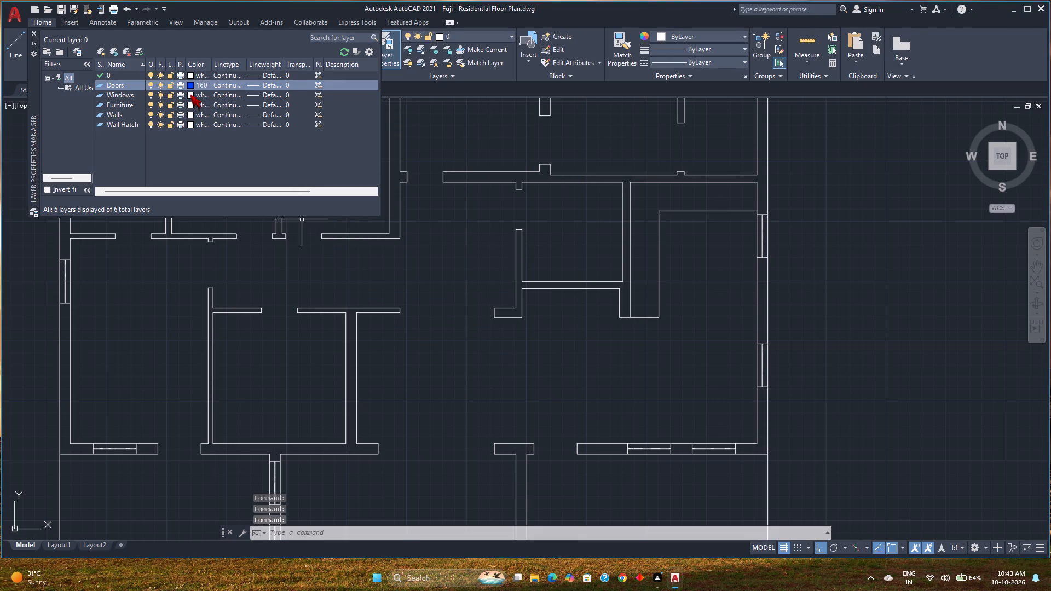
click(190, 94)
click(397, 183)
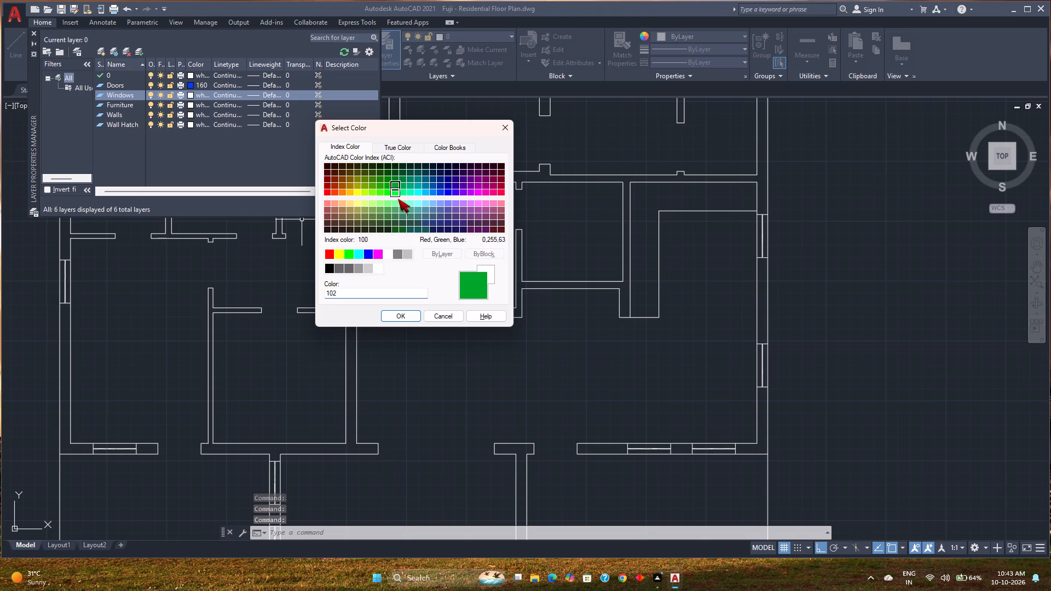
click(408, 314)
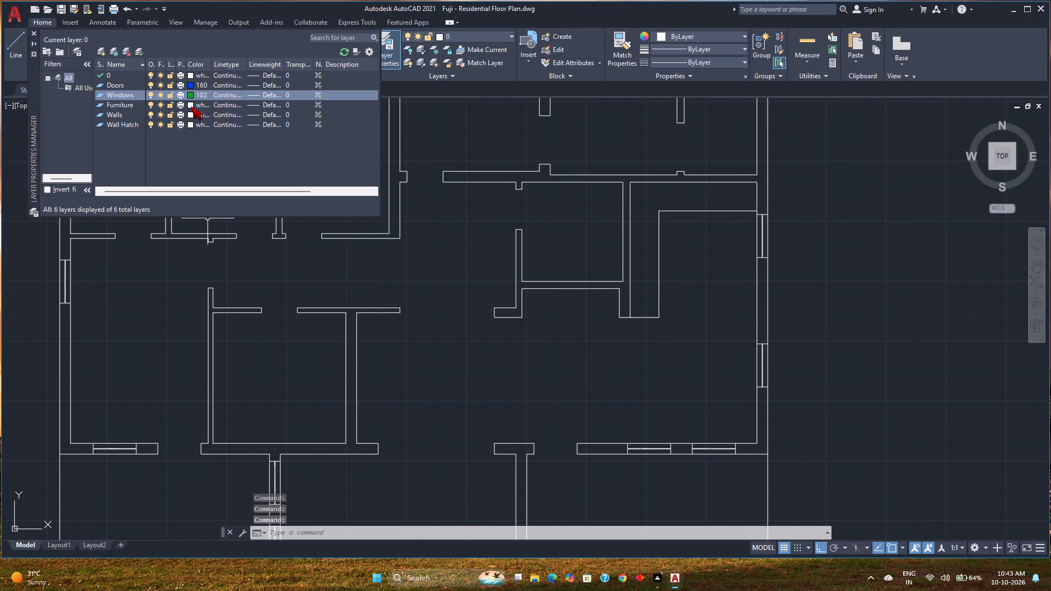
Set the Furniture layer to orange index colour 30 and the Walls layer to magenta index colour 222.
click(191, 106)
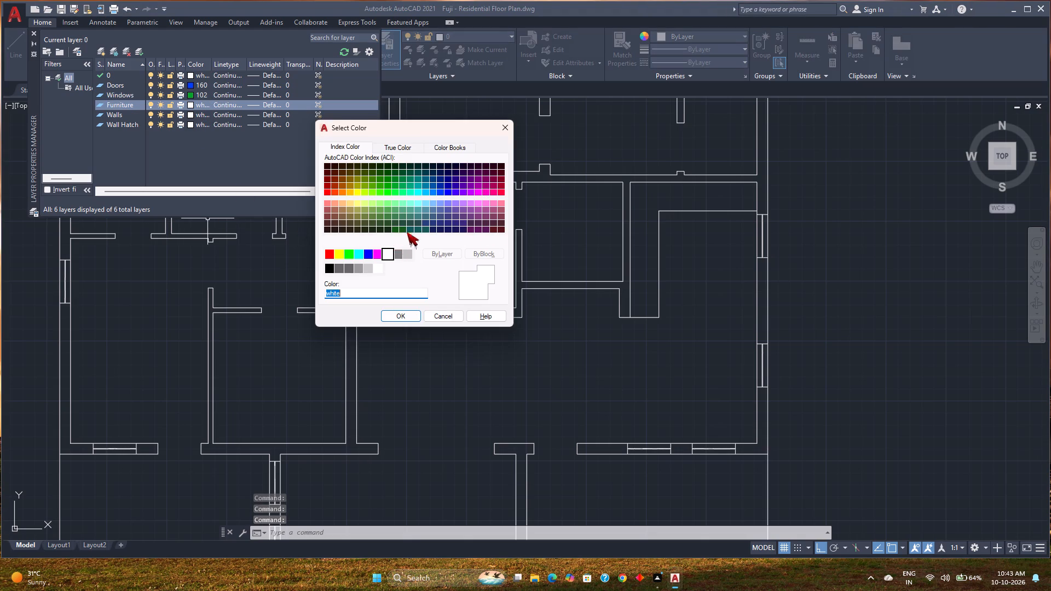
click(343, 192)
click(394, 315)
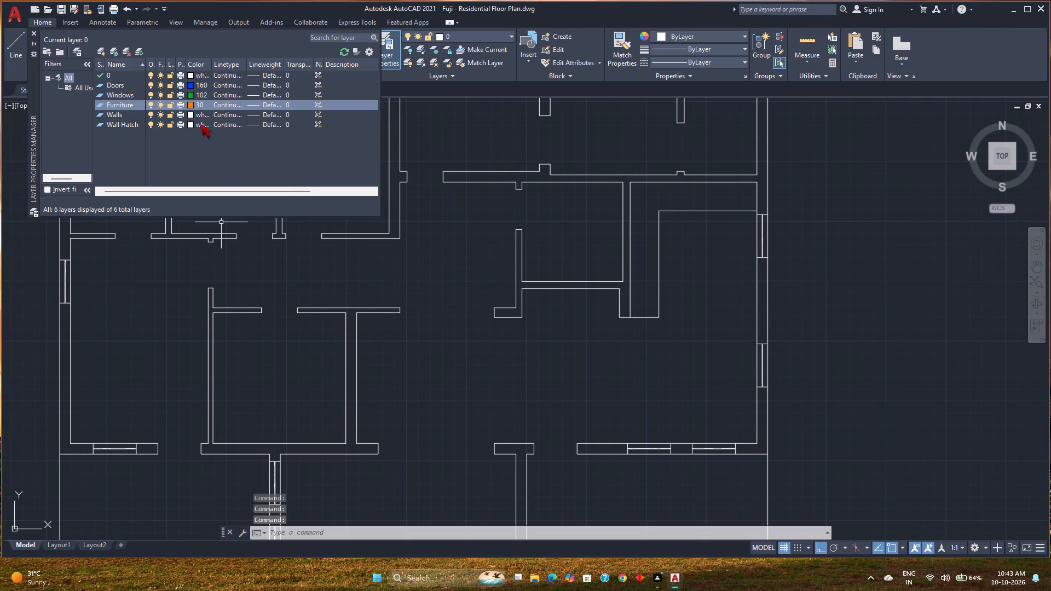
click(189, 115)
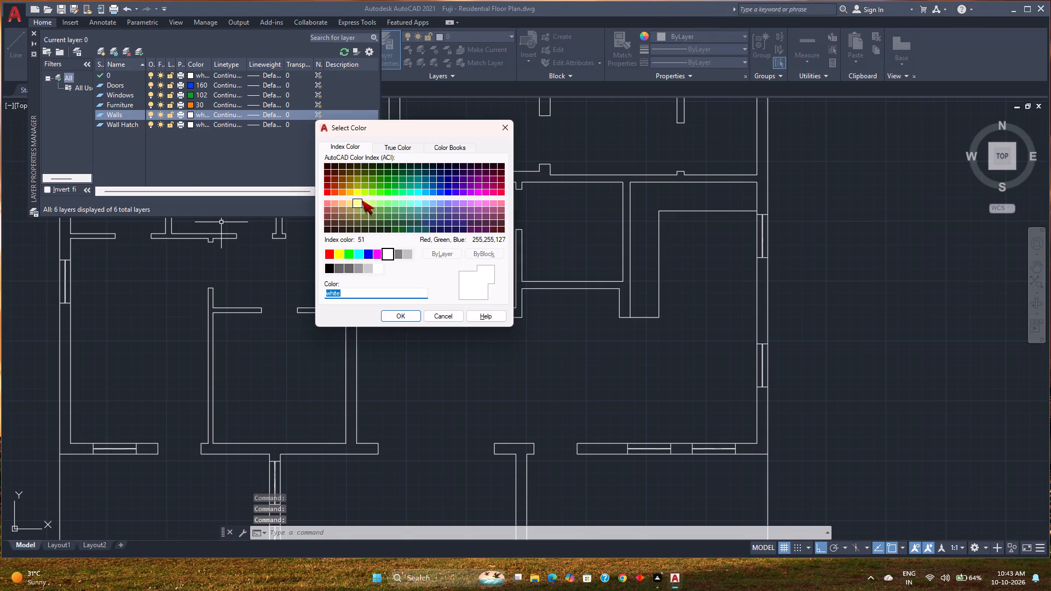
click(487, 186)
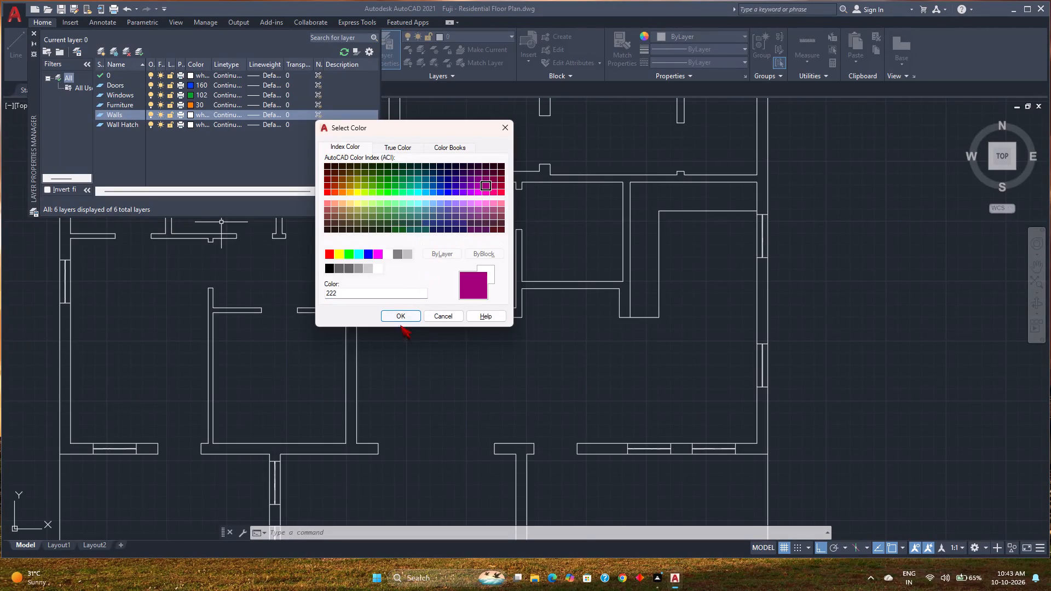
click(401, 315)
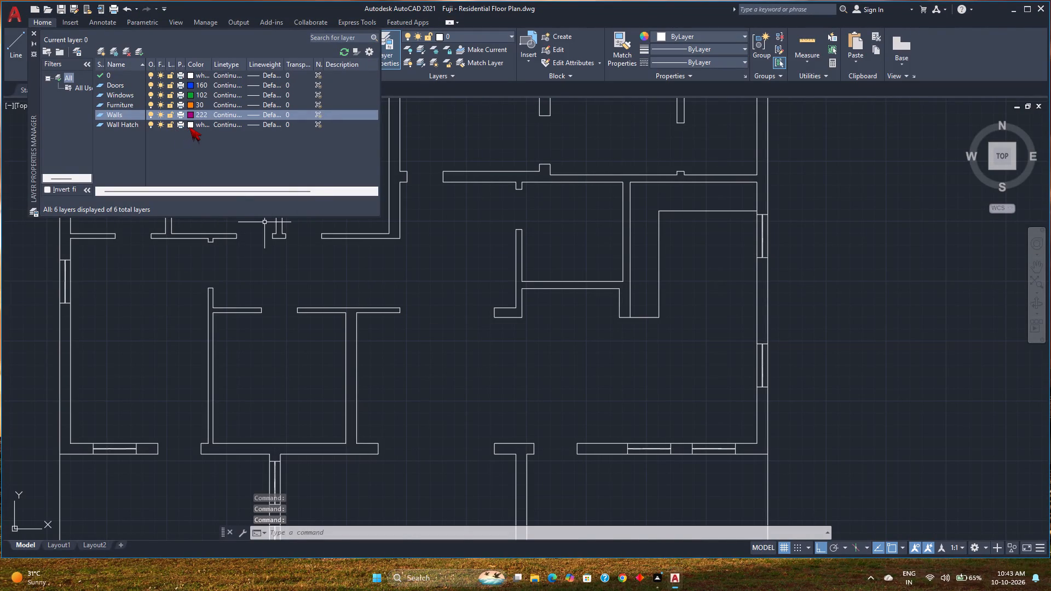
Set the Wall Hatch layer to purple index colour 214 and close the layer manager.
click(189, 127)
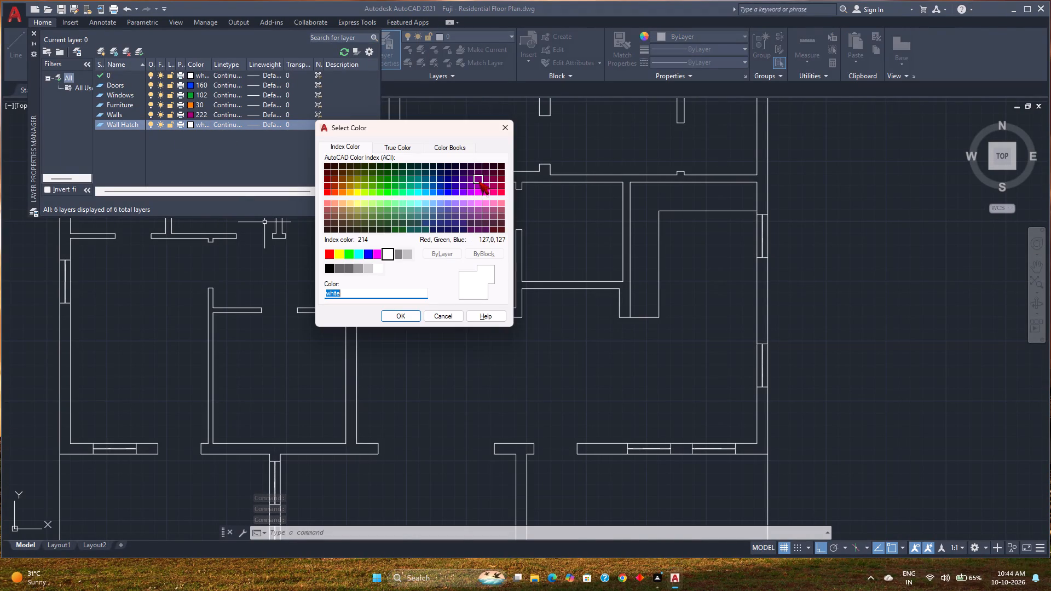
click(478, 181)
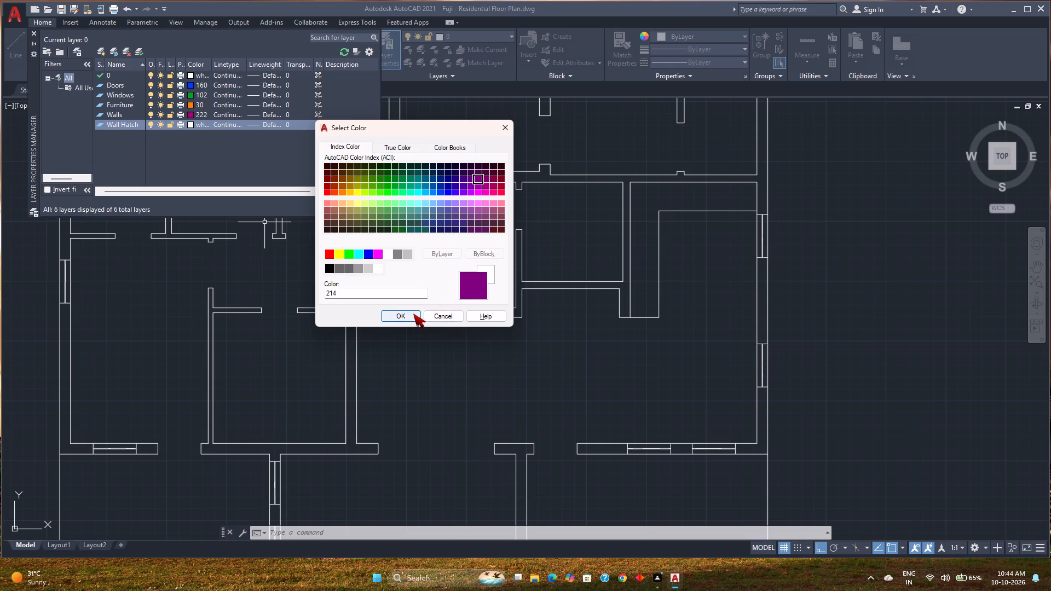
click(413, 314)
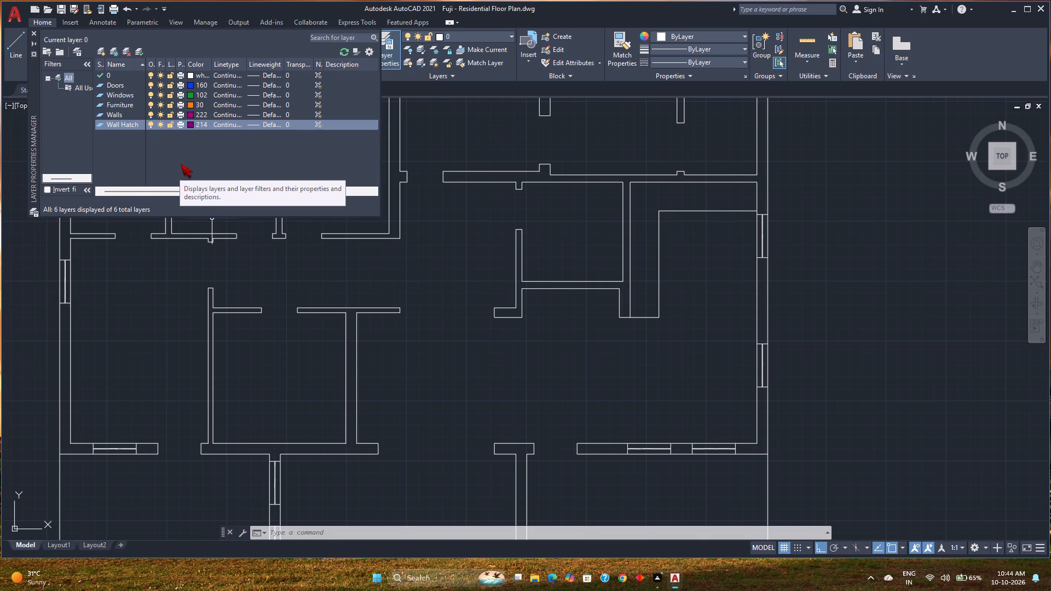
click(36, 33)
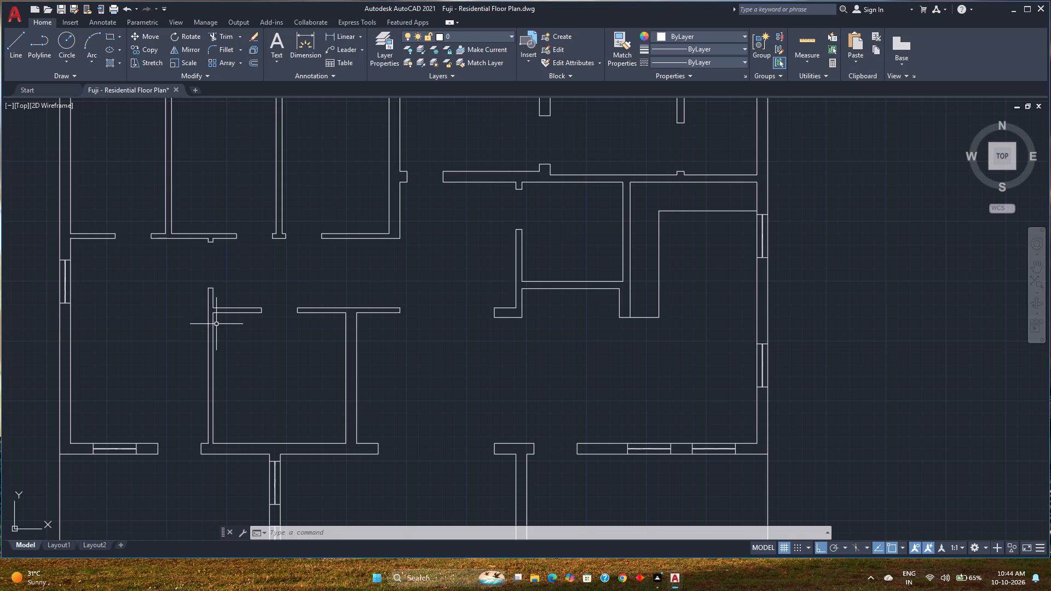
Erase the short line segment closing the lower end of the central room's east wall, on the plan's south outline.
scroll(392, 349, down, 1)
middle_drag(412, 331, 418, 325)
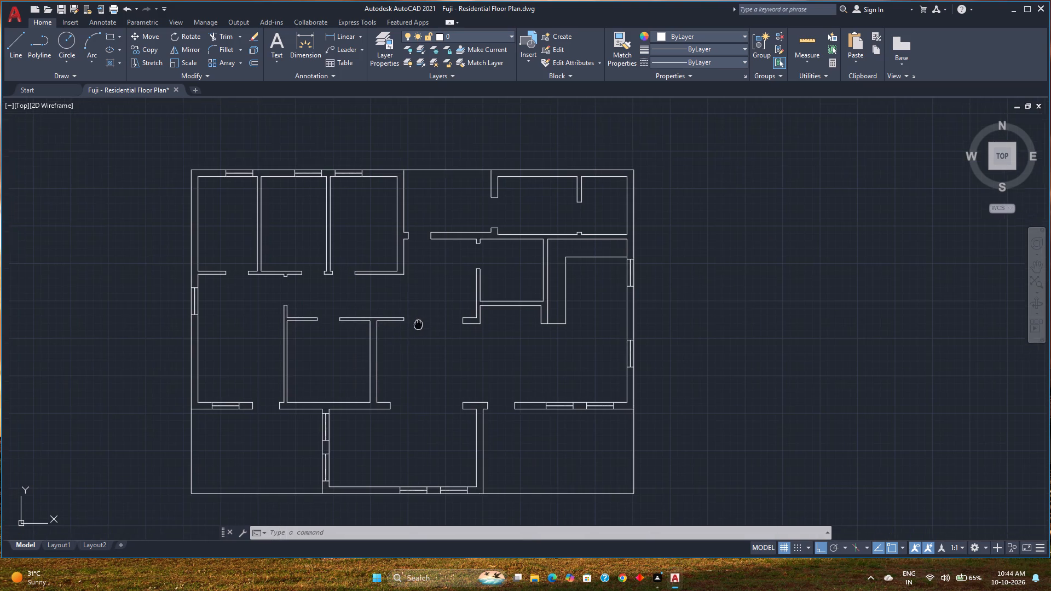
middle_drag(418, 325, 366, 303)
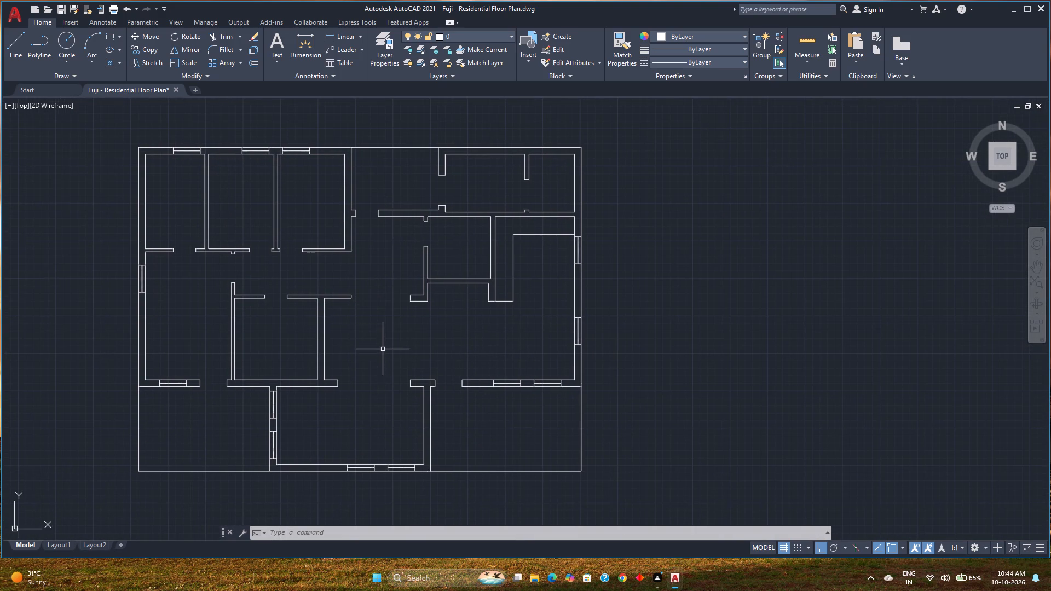
scroll(414, 484, up, 3)
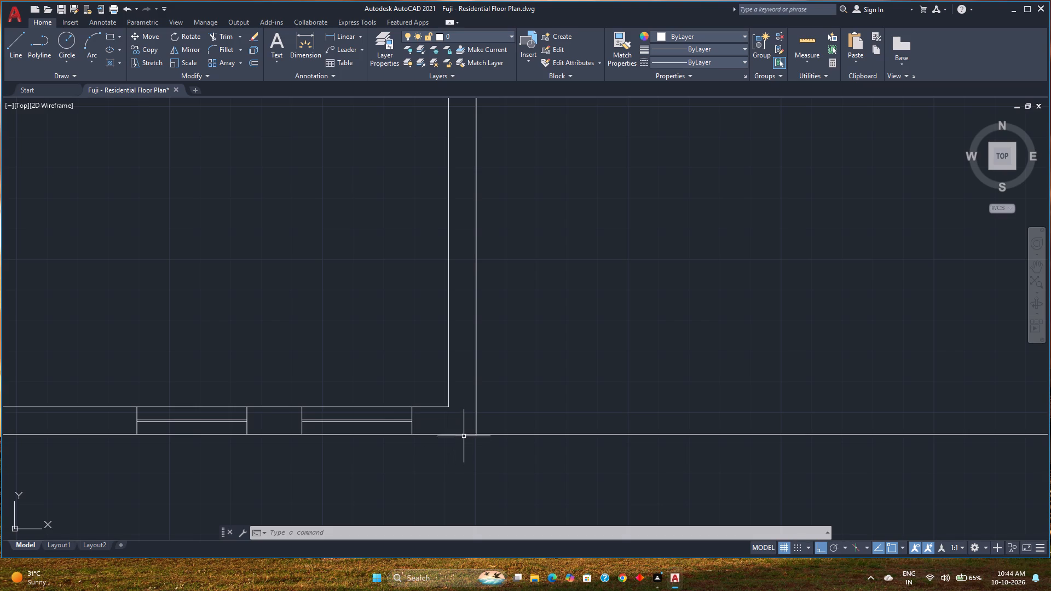
click(463, 434)
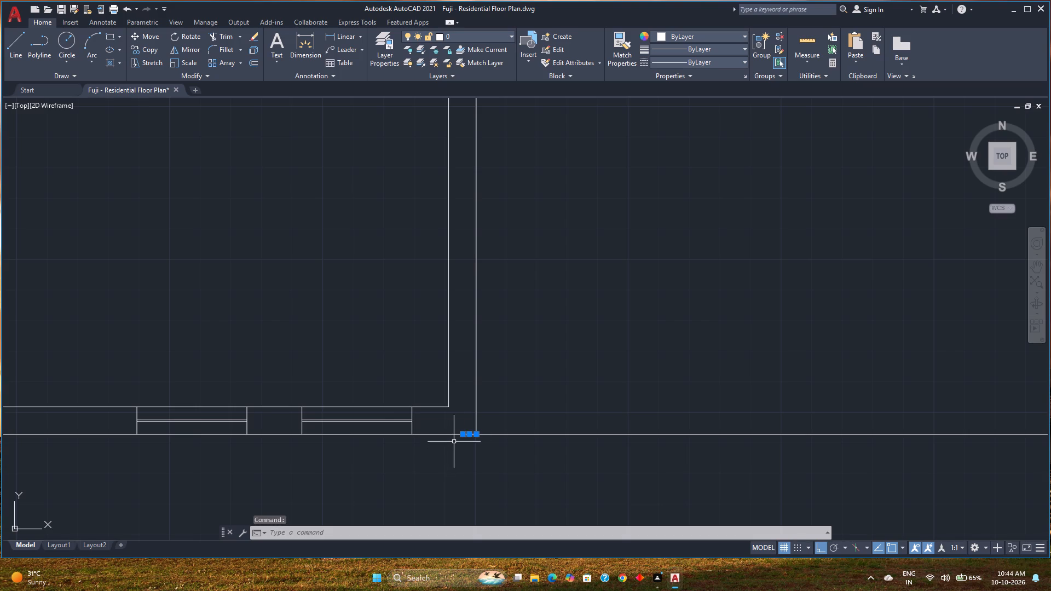
key(Delete)
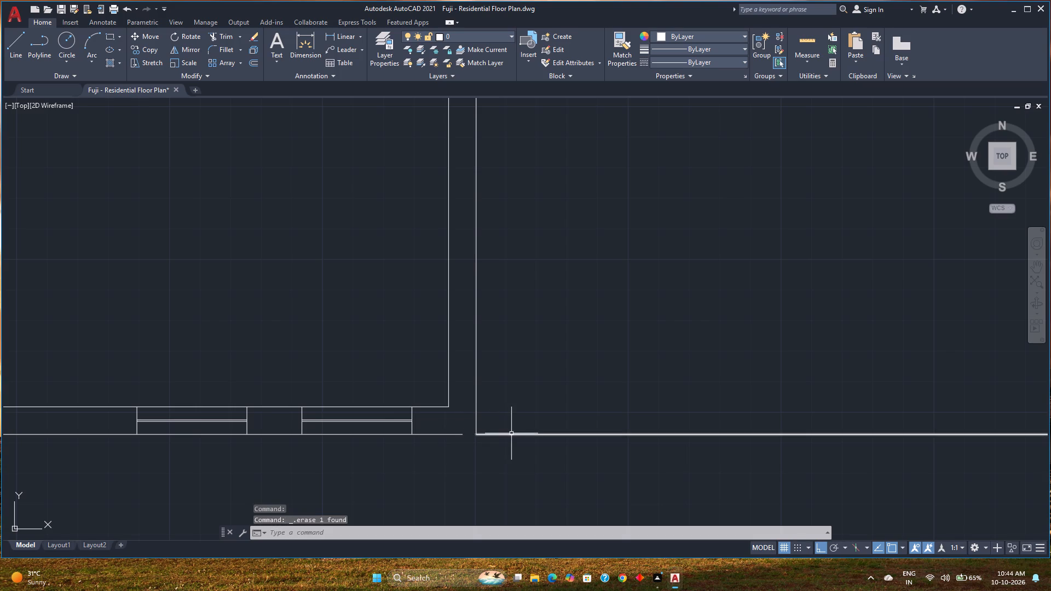
Join the two south outline lines on either side of the erased segment into one line.
click(512, 433)
click(452, 435)
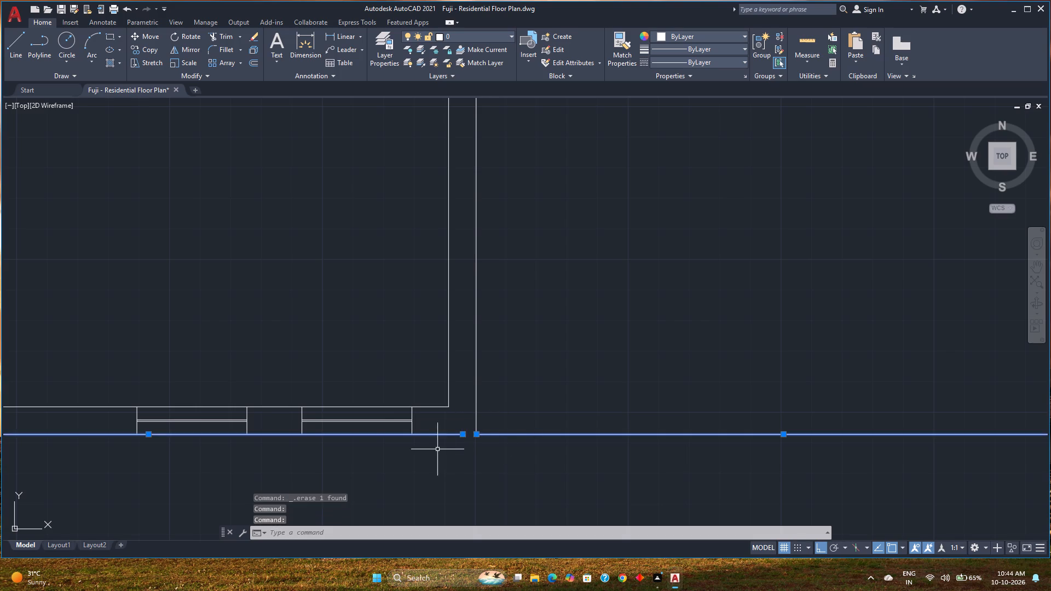
scroll(471, 453, up, 3)
key(j)
key(Return)
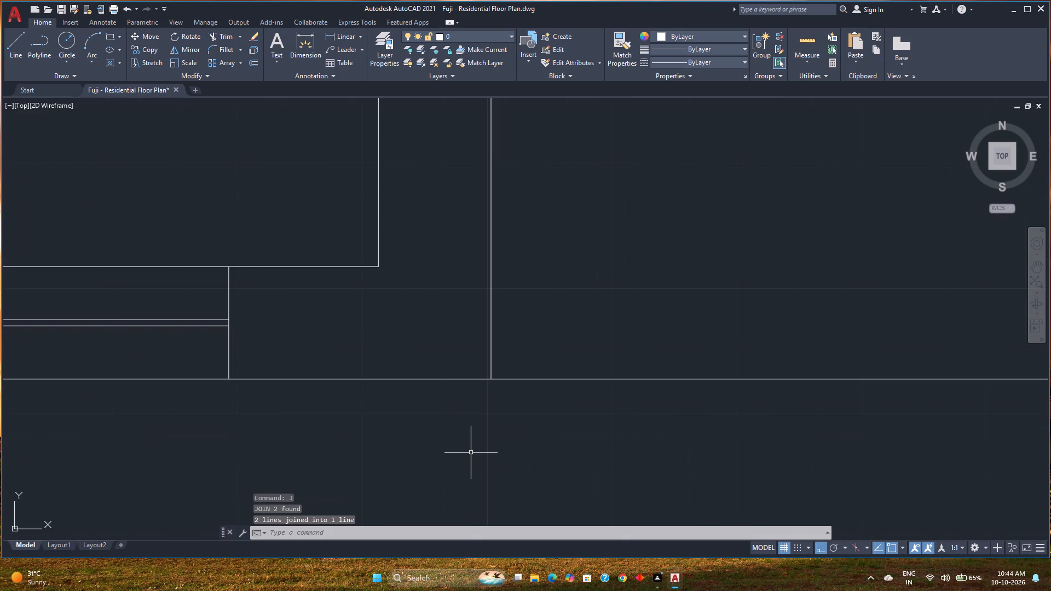
Save the floor plan drawing.
scroll(462, 449, down, 3)
middle_drag(458, 443, 476, 418)
scroll(489, 409, down, 3)
middle_drag(452, 427, 449, 459)
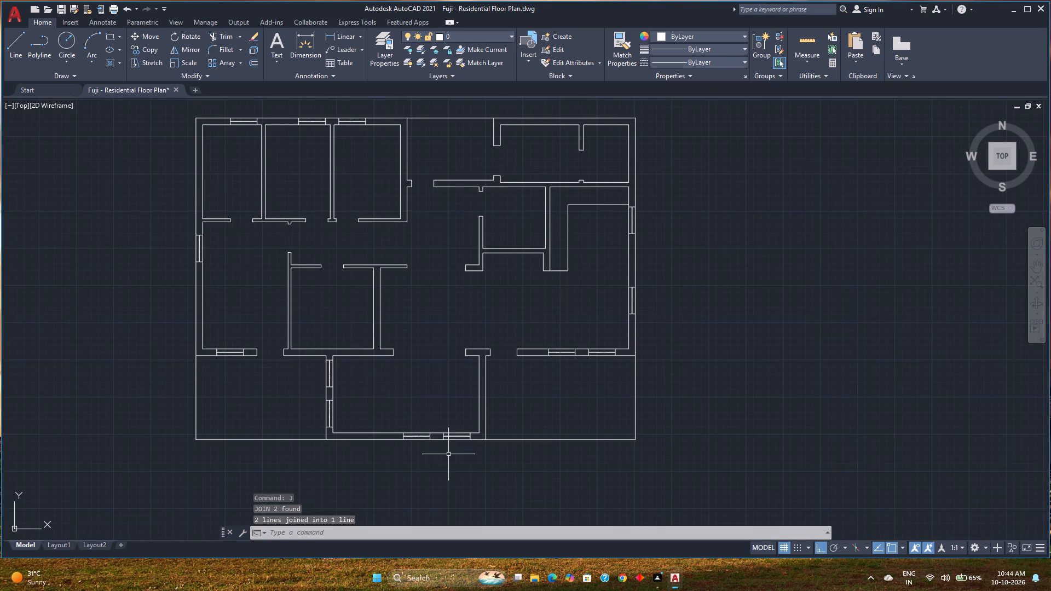
key(ctrl+s)
Measure the plan's overall width between its two south corners with a trial dimension, without placing it.
middle_drag(359, 456, 359, 484)
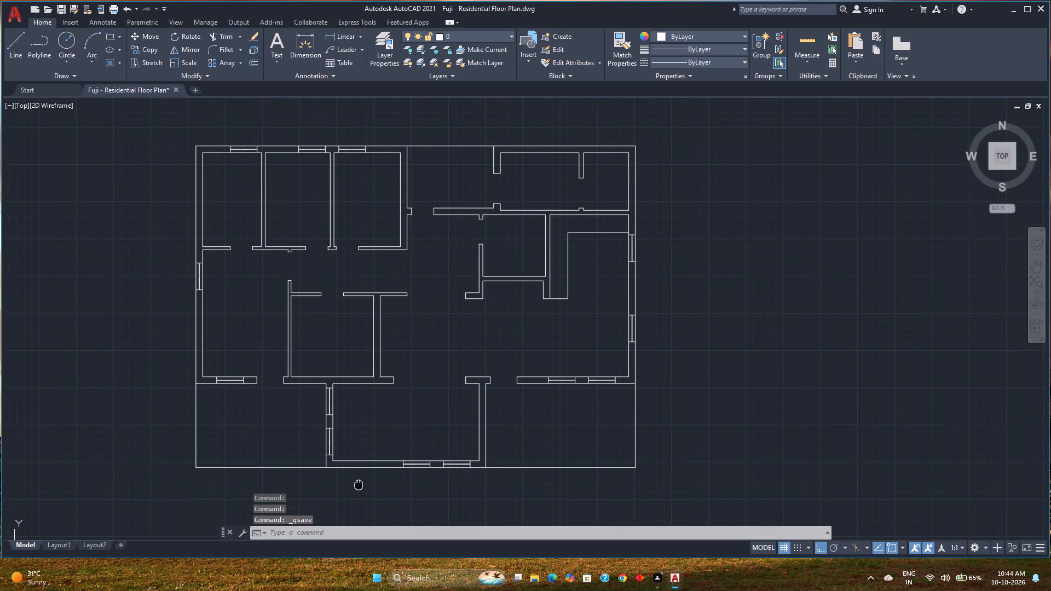
middle_drag(359, 484, 359, 484)
scroll(372, 420, down, 1)
middle_drag(372, 420, 373, 399)
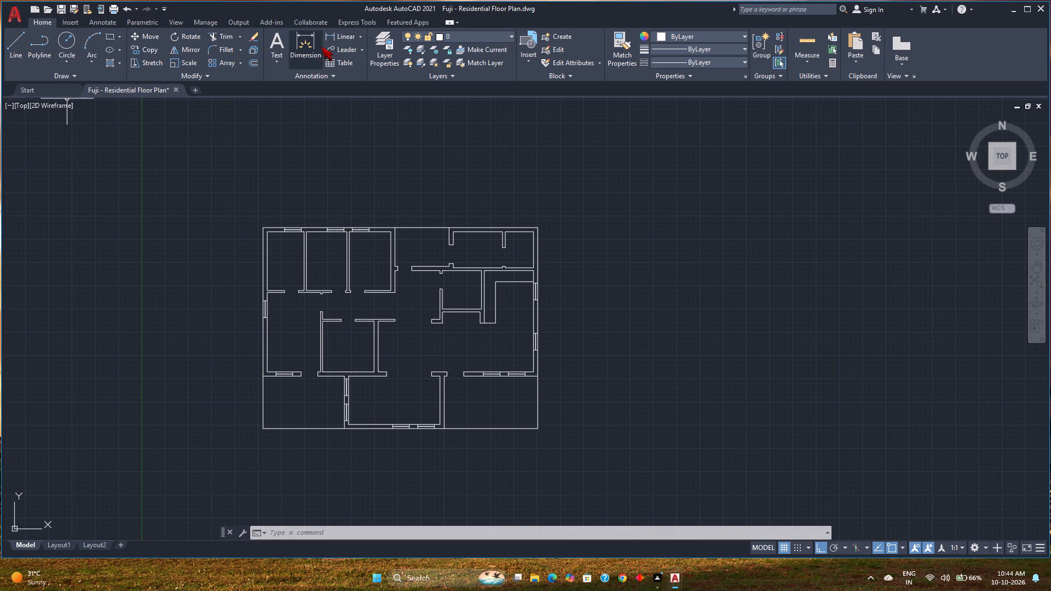
click(308, 41)
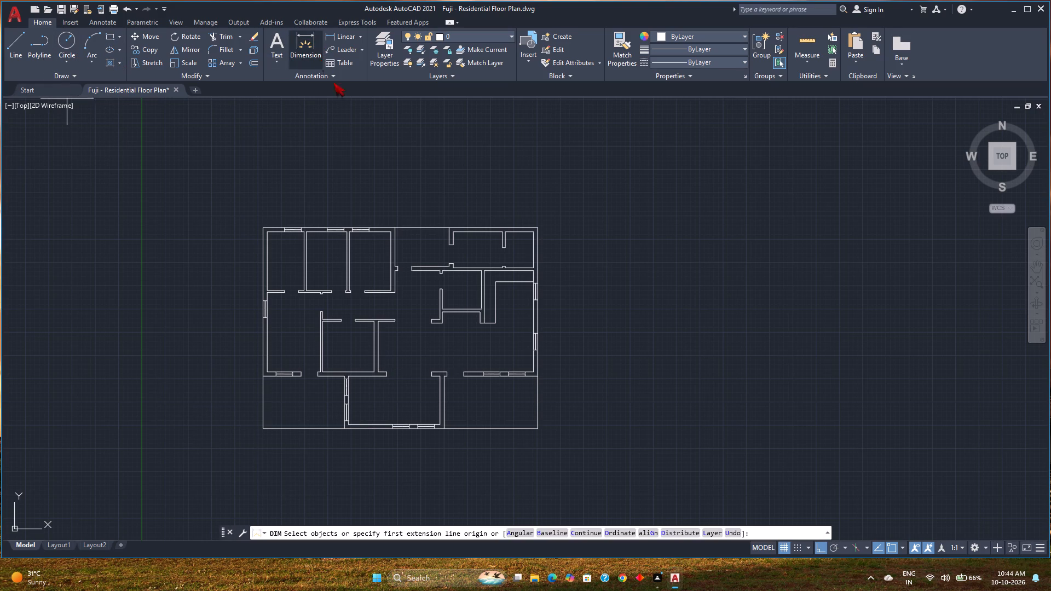
click(265, 428)
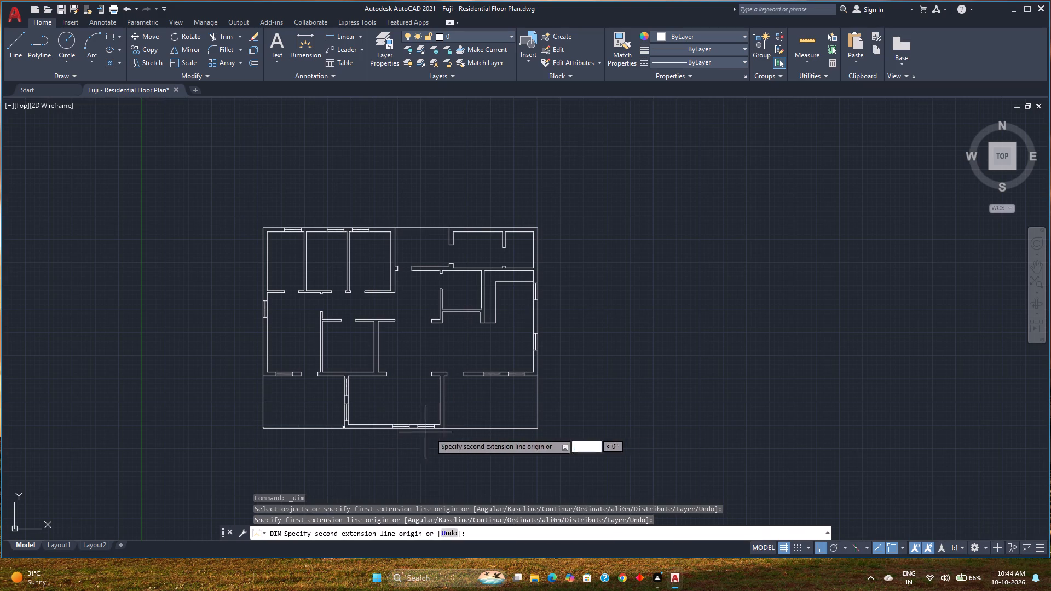
click(539, 427)
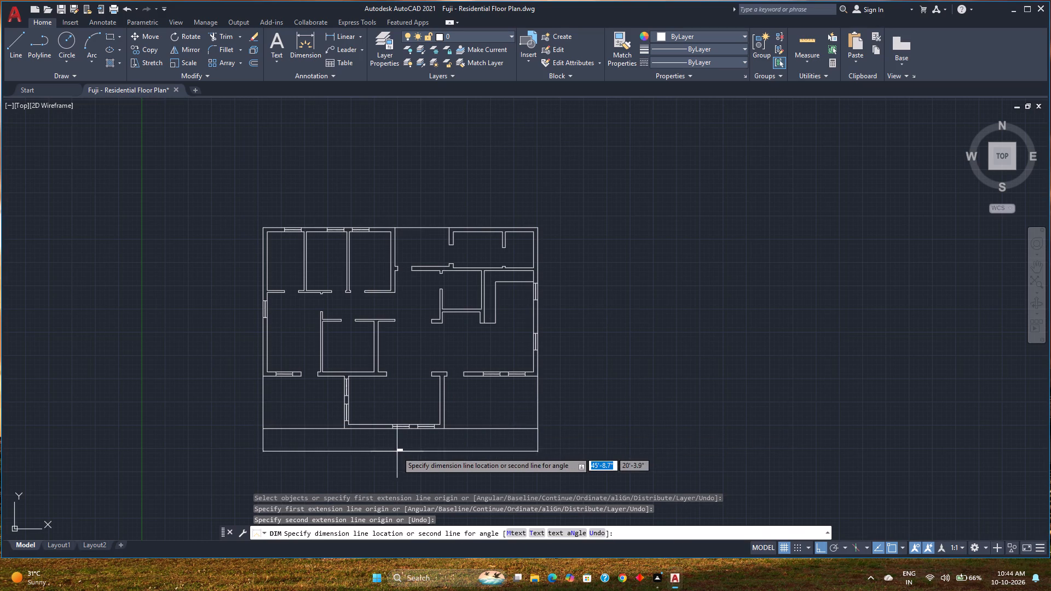
scroll(397, 451, up, 6)
scroll(426, 430, down, 2)
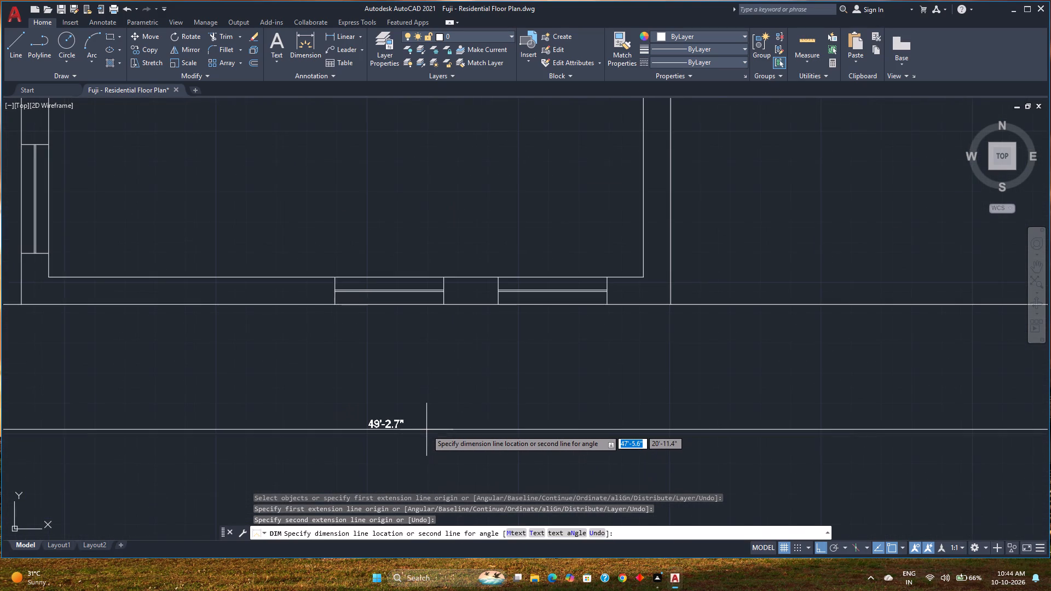
scroll(426, 430, down, 2)
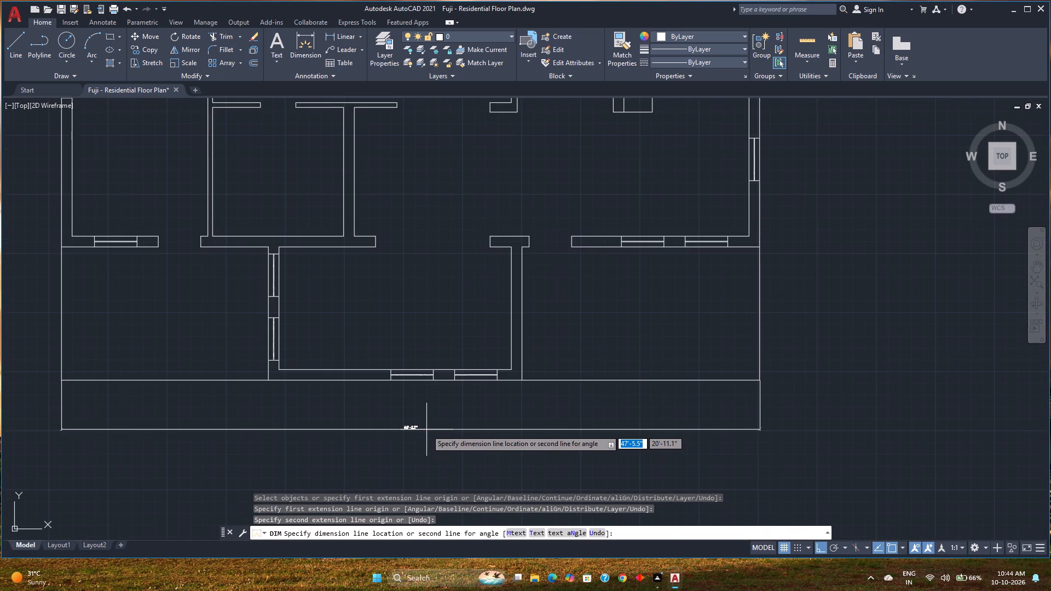
key(Escape)
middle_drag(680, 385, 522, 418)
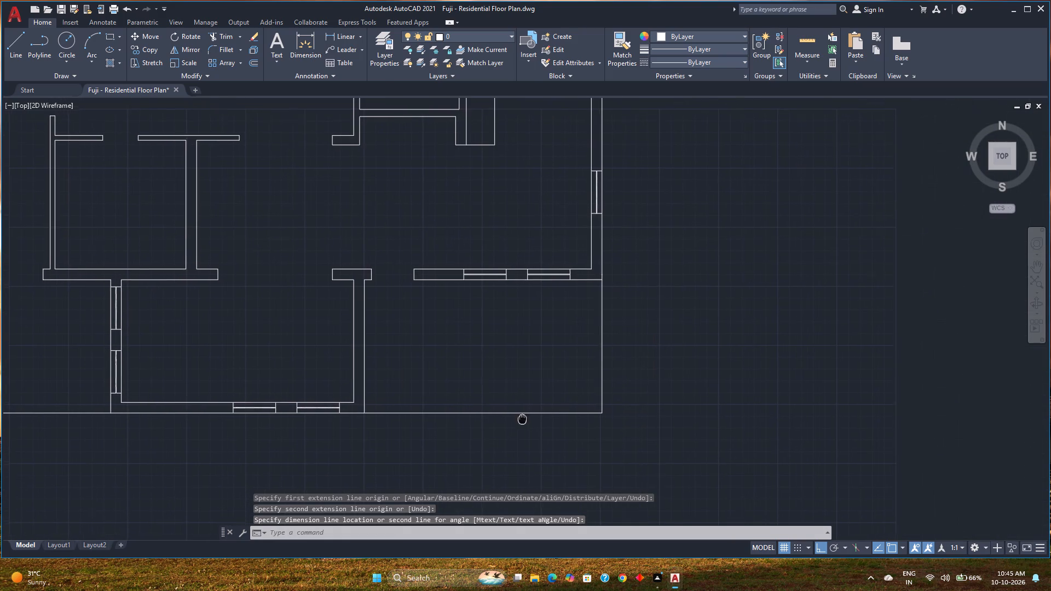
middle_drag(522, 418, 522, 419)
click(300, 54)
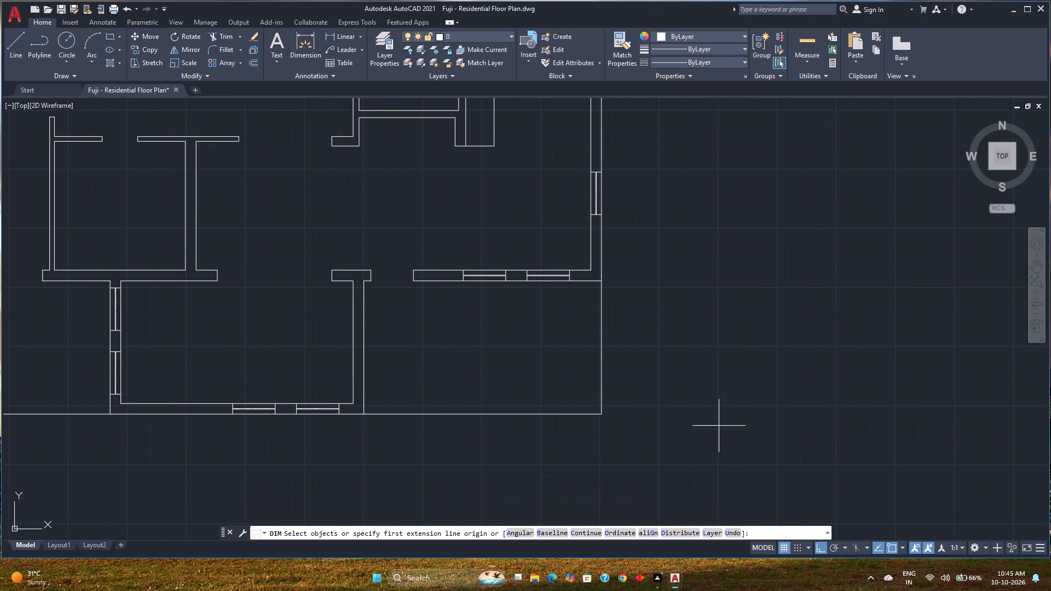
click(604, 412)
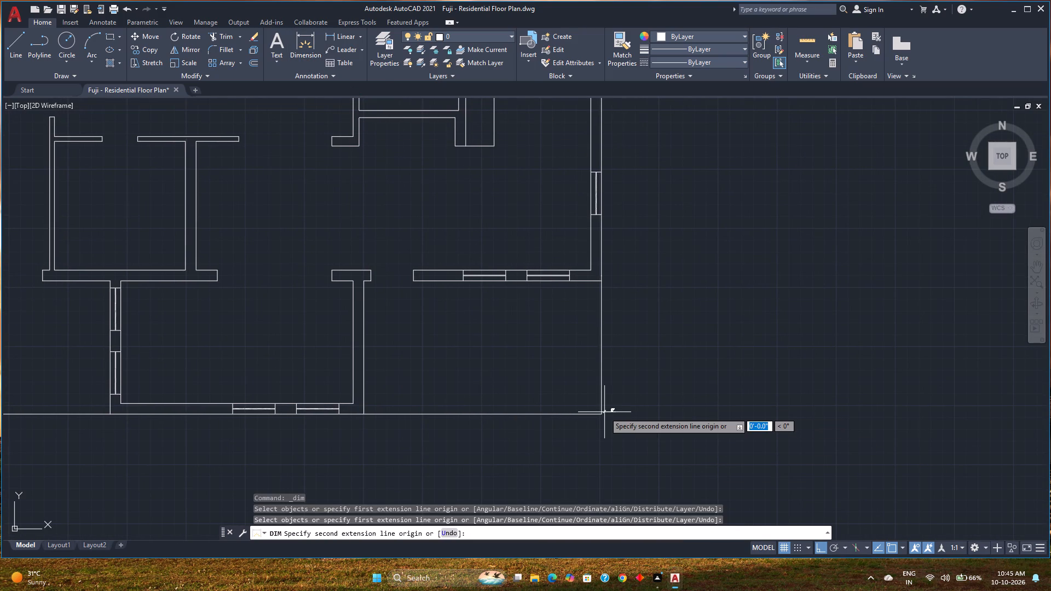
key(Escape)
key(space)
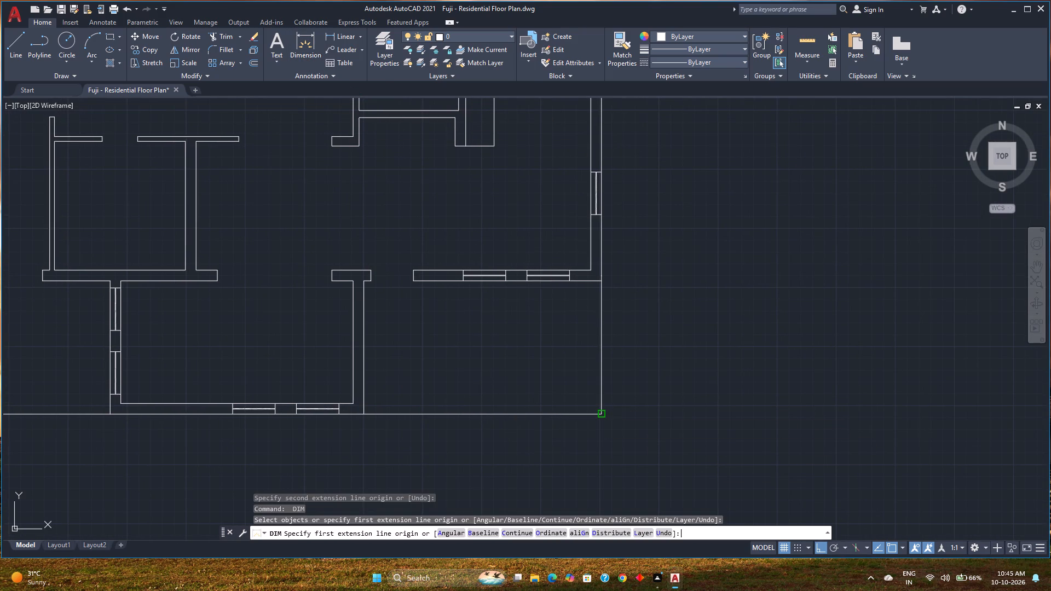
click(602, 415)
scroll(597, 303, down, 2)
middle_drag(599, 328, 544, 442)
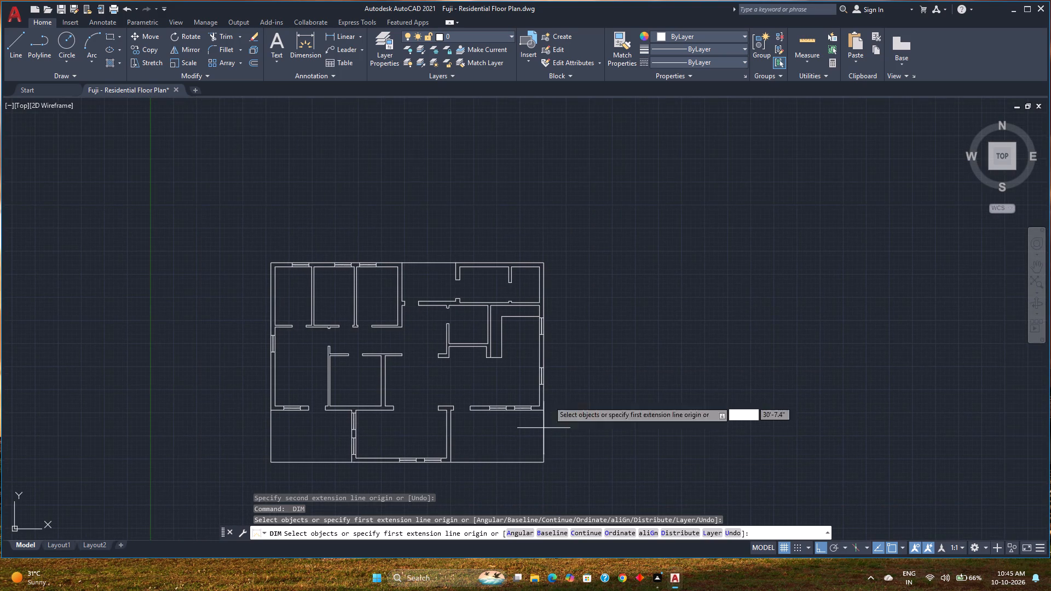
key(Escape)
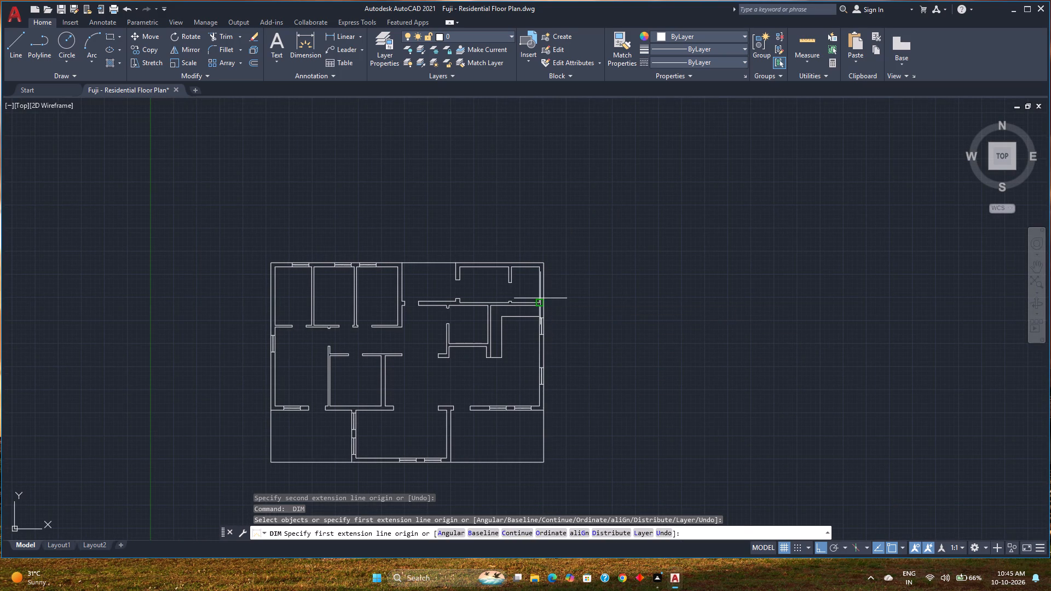
Measure the plan's overall depth between its two west corners with a trial dimension, without placing it.
click(301, 45)
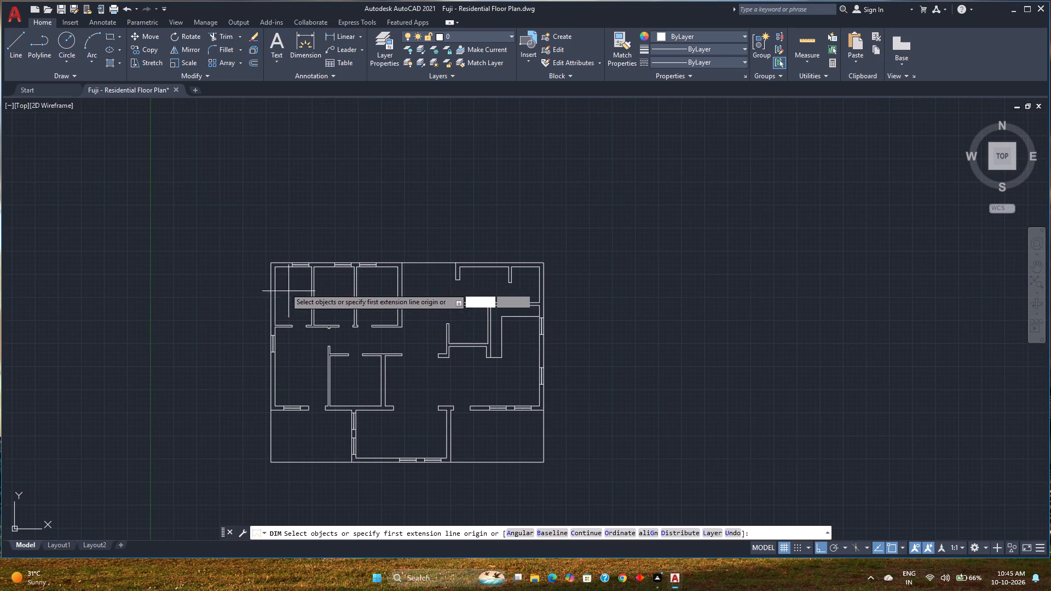
click(272, 262)
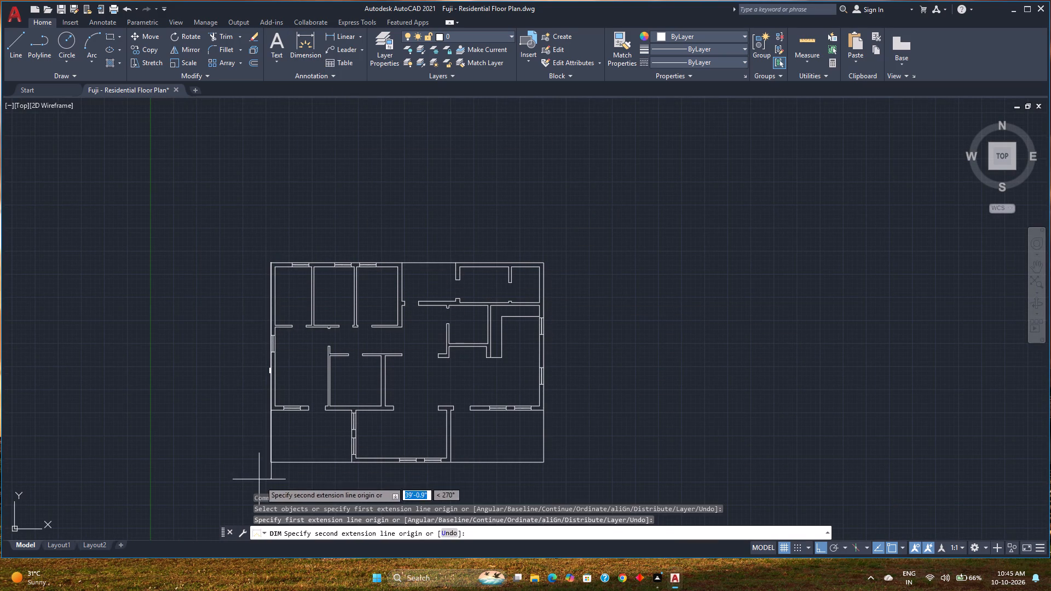
click(269, 462)
scroll(224, 368, up, 2)
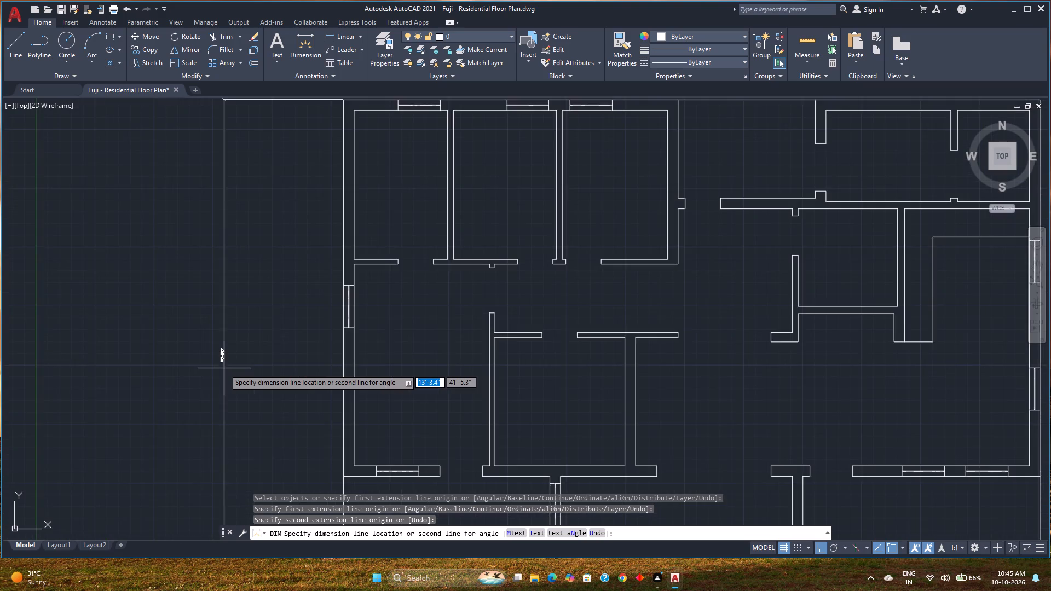
scroll(224, 368, up, 2)
middle_drag(224, 368, 295, 368)
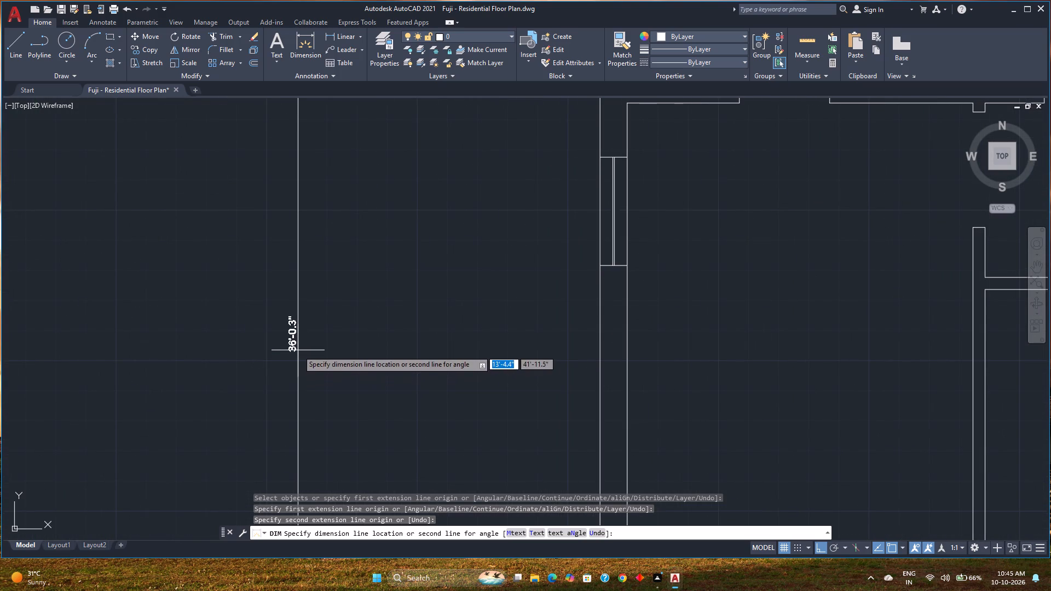
key(Escape)
Draw a rectangle about 57'-8" by 41'-9" around the whole floor plan, leaving a margin on every side.
scroll(298, 350, down, 4)
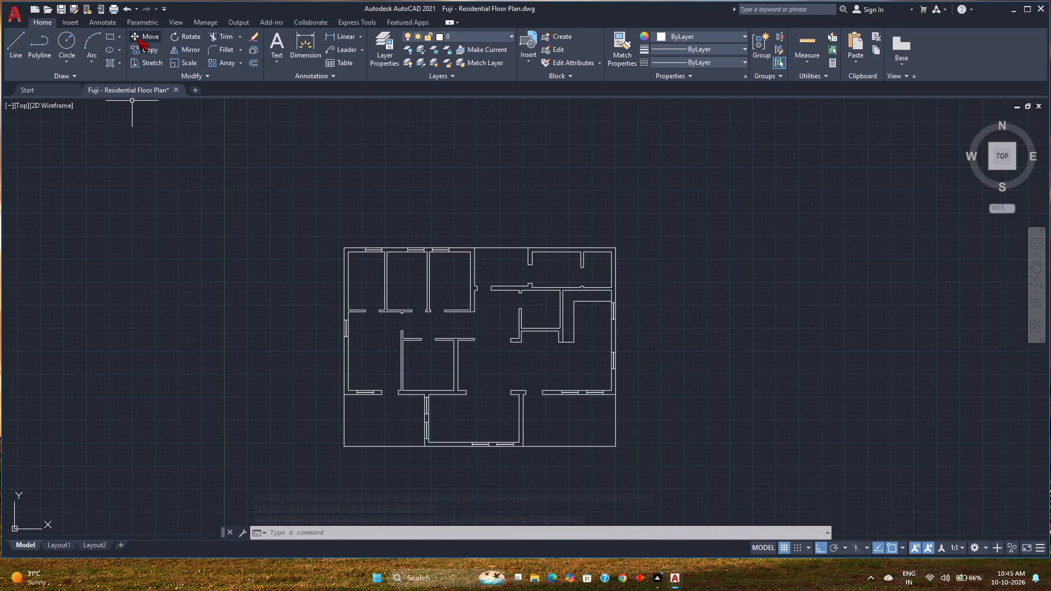
click(109, 39)
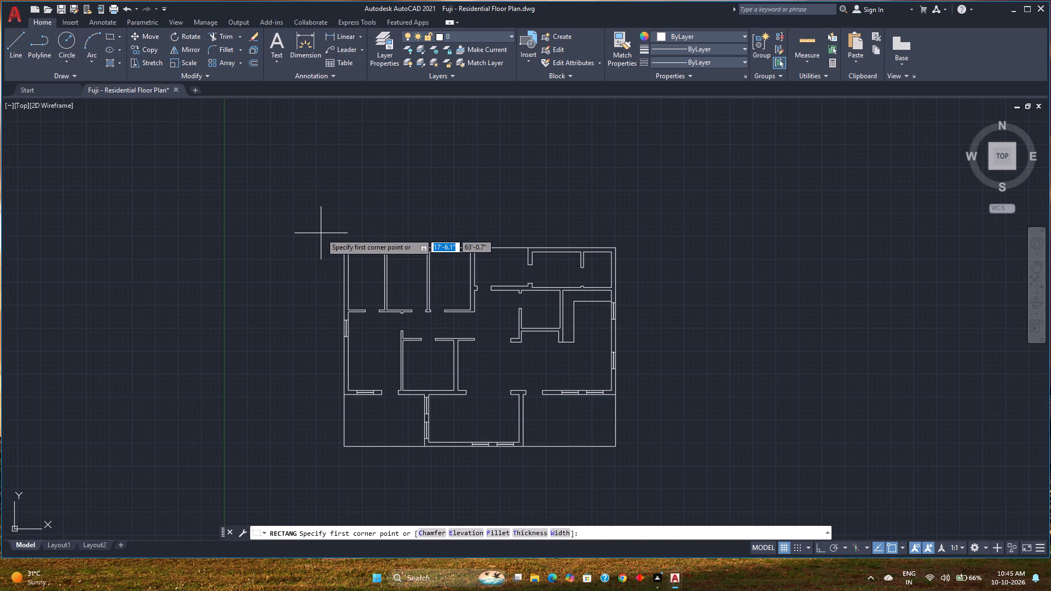
click(321, 233)
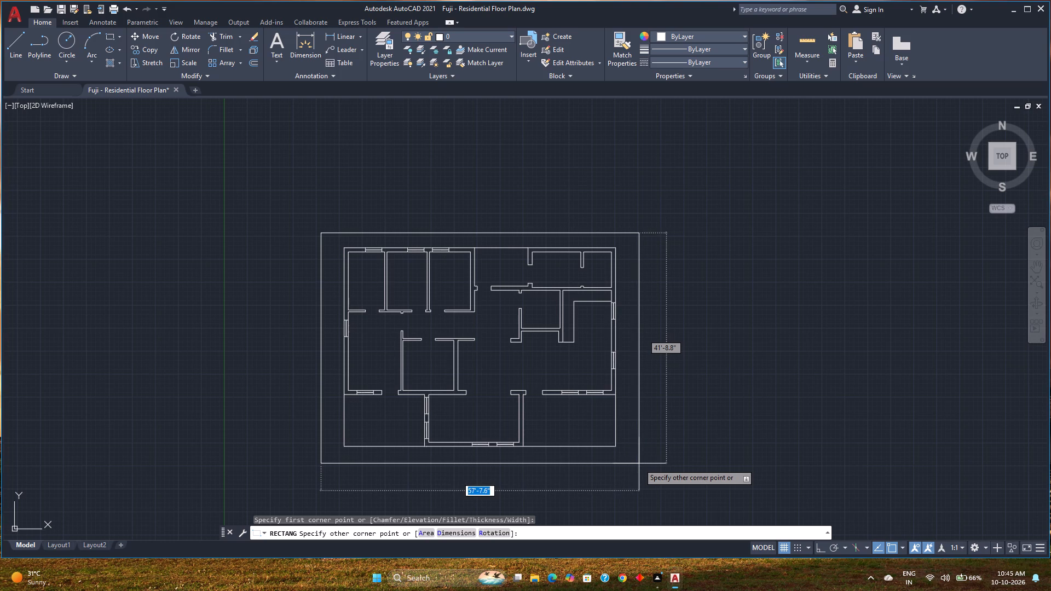
click(639, 463)
key(Escape)
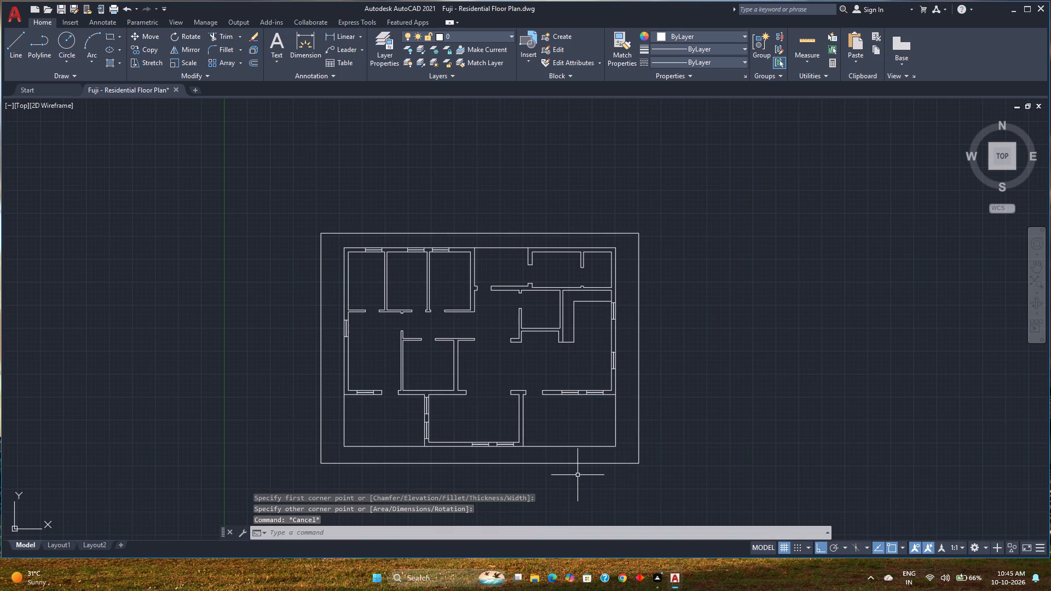
Draw a vertical construction line through the floor plan's southwest corner.
text(xl)
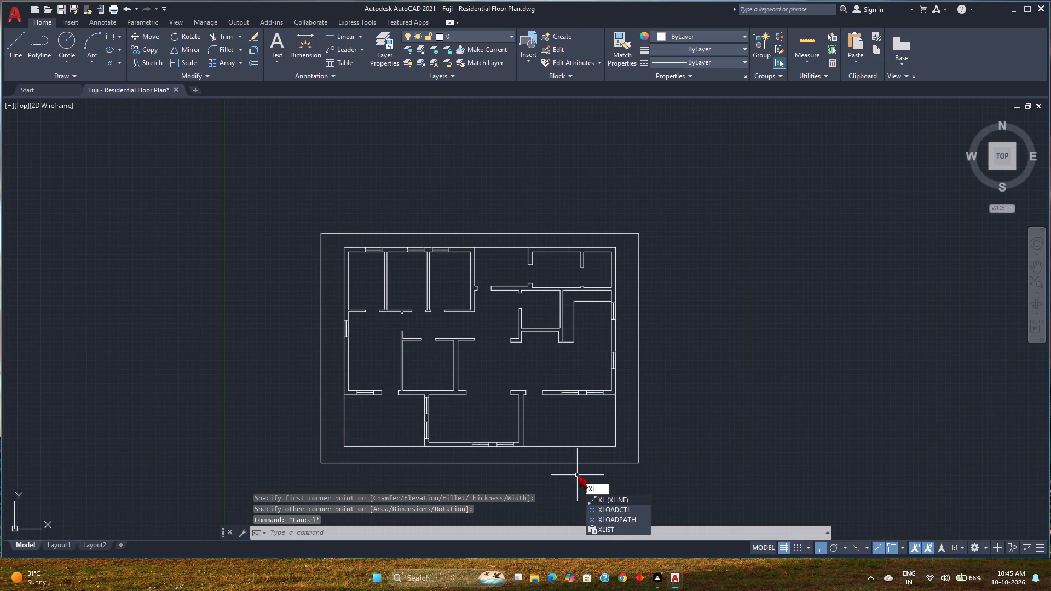
key(Return)
key(v)
key(Return)
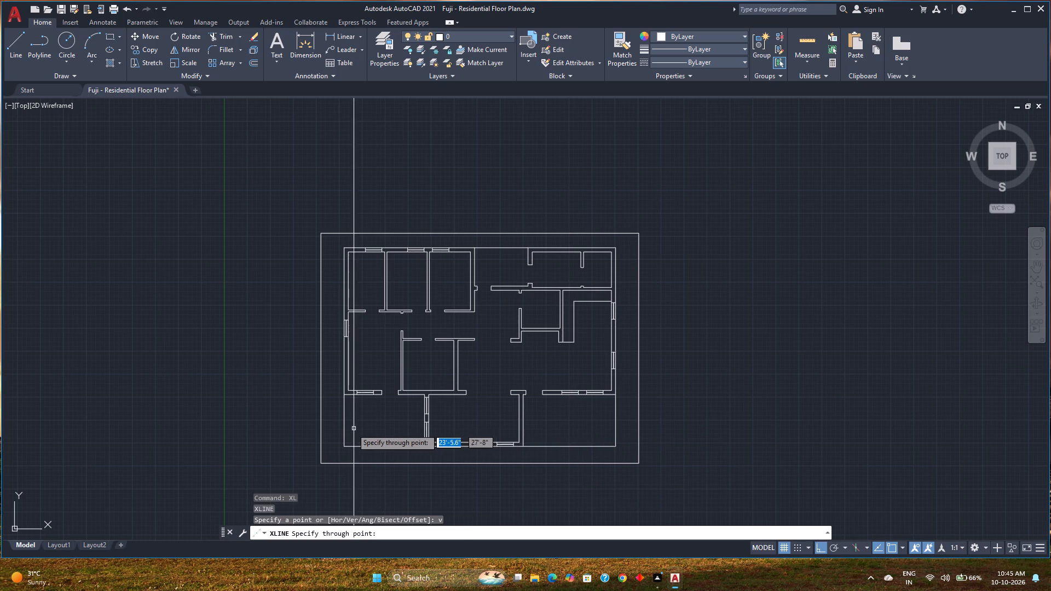
scroll(345, 447, up, 7)
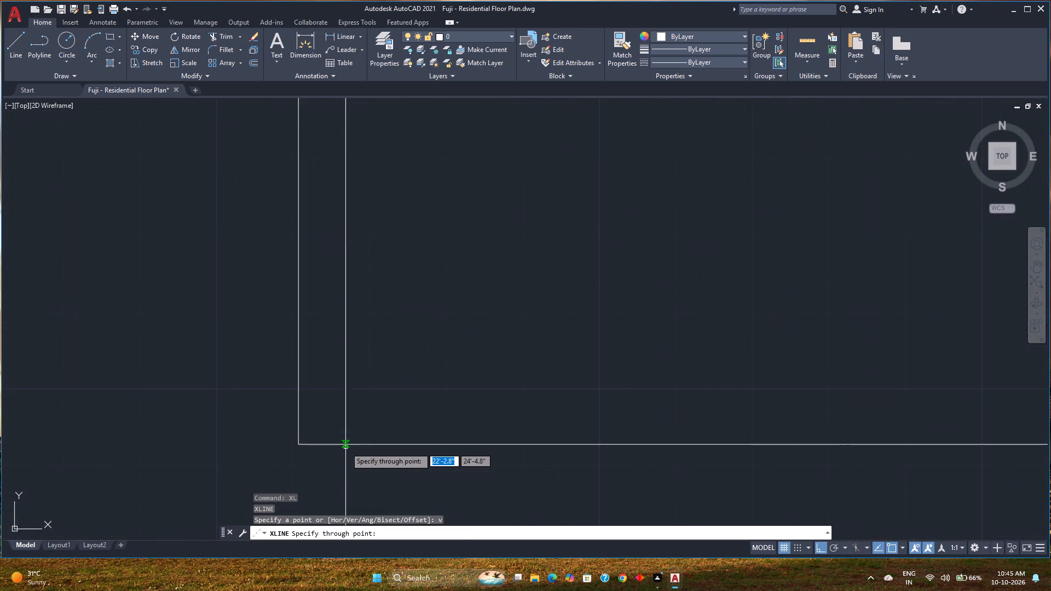
click(296, 443)
scroll(390, 420, down, 3)
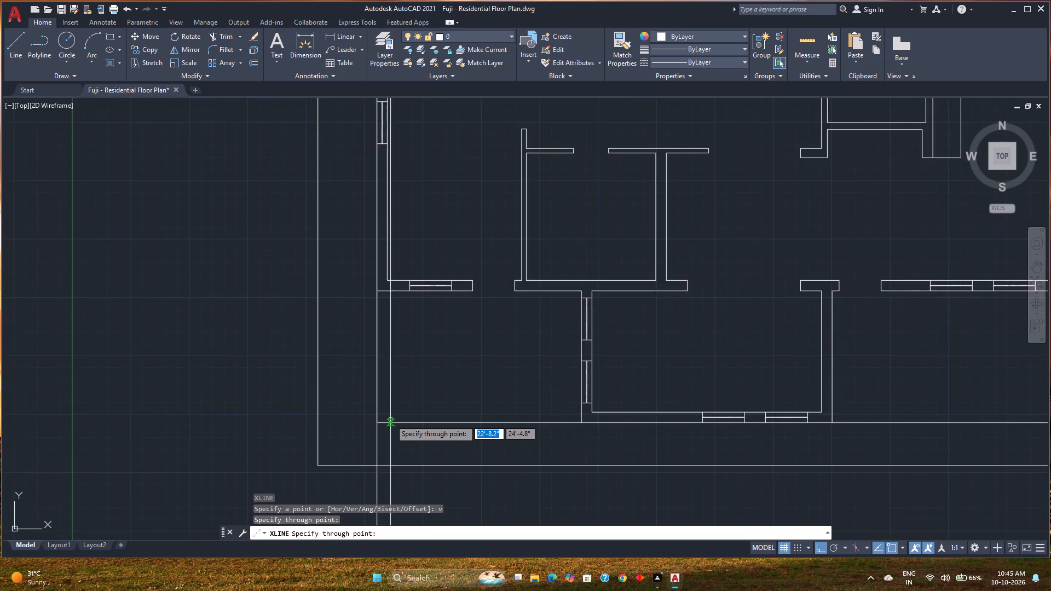
scroll(390, 420, down, 2)
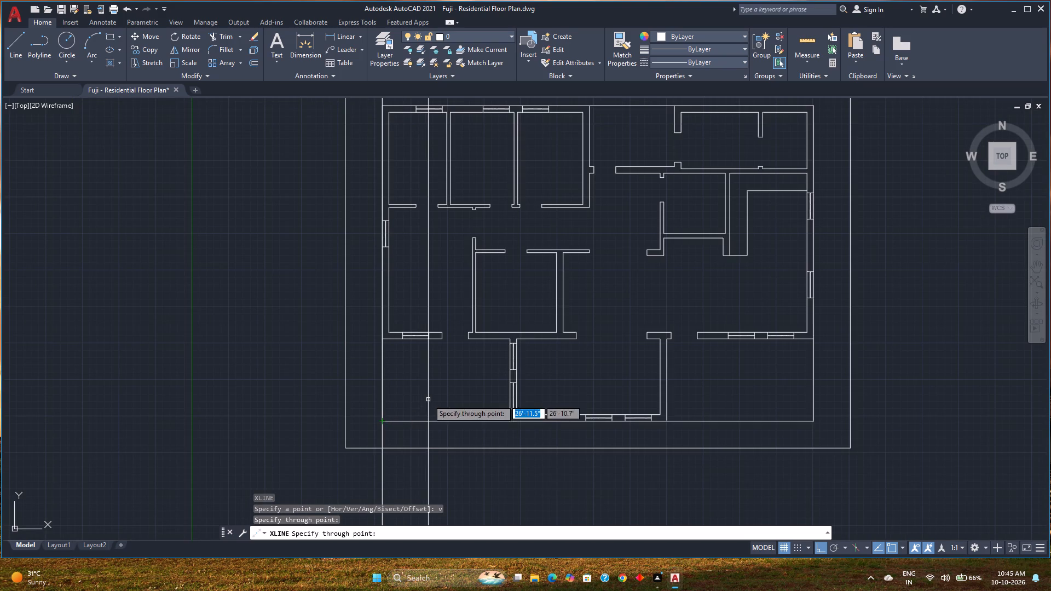
key(Escape)
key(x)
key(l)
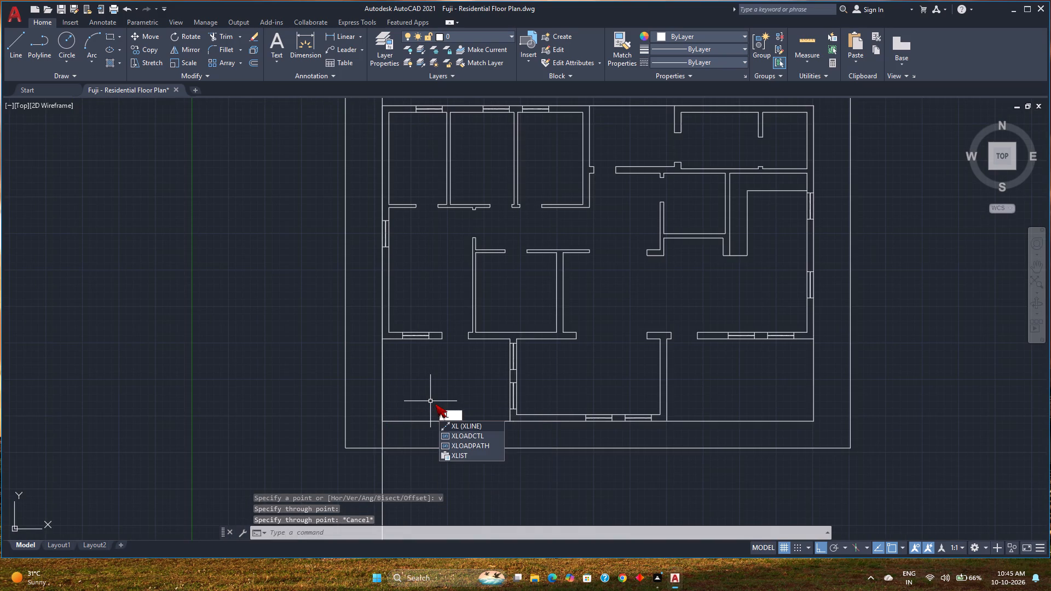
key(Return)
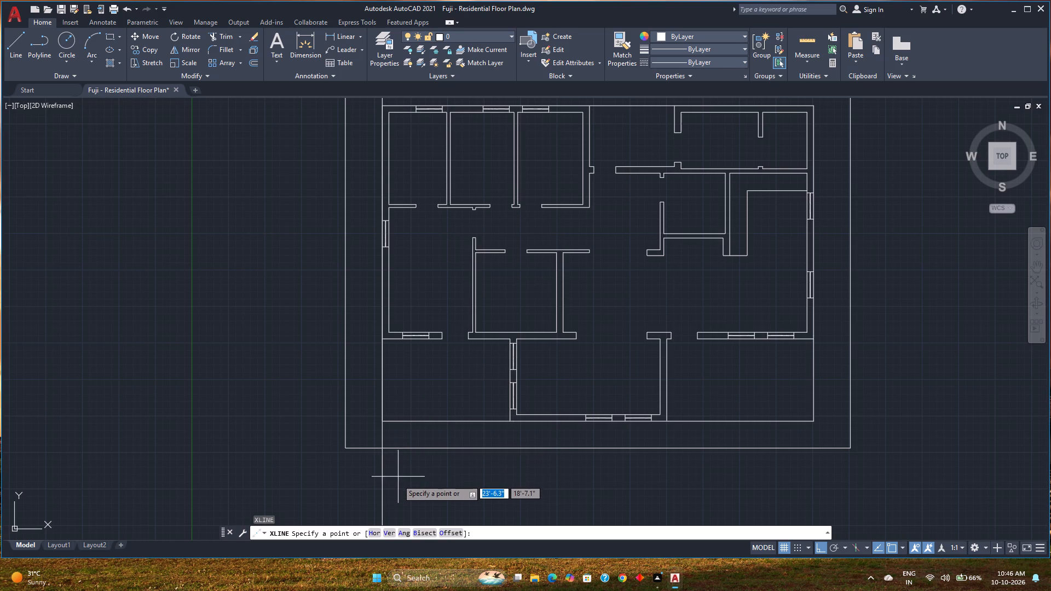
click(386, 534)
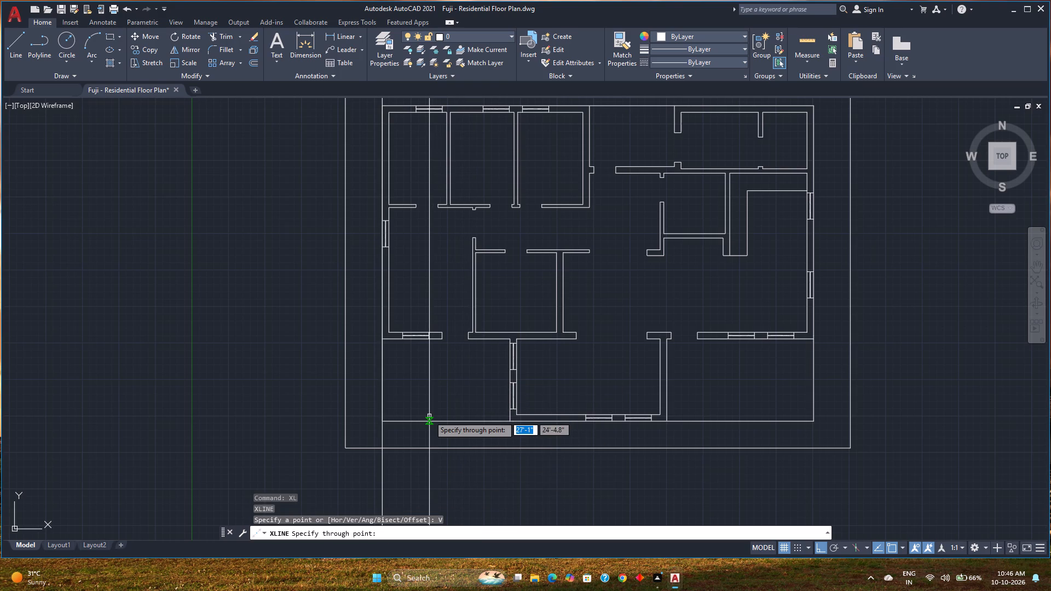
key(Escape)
Draw a horizontal construction line along the middle of the wall north of the projecting south room, through its end's midpoint.
text(xl)
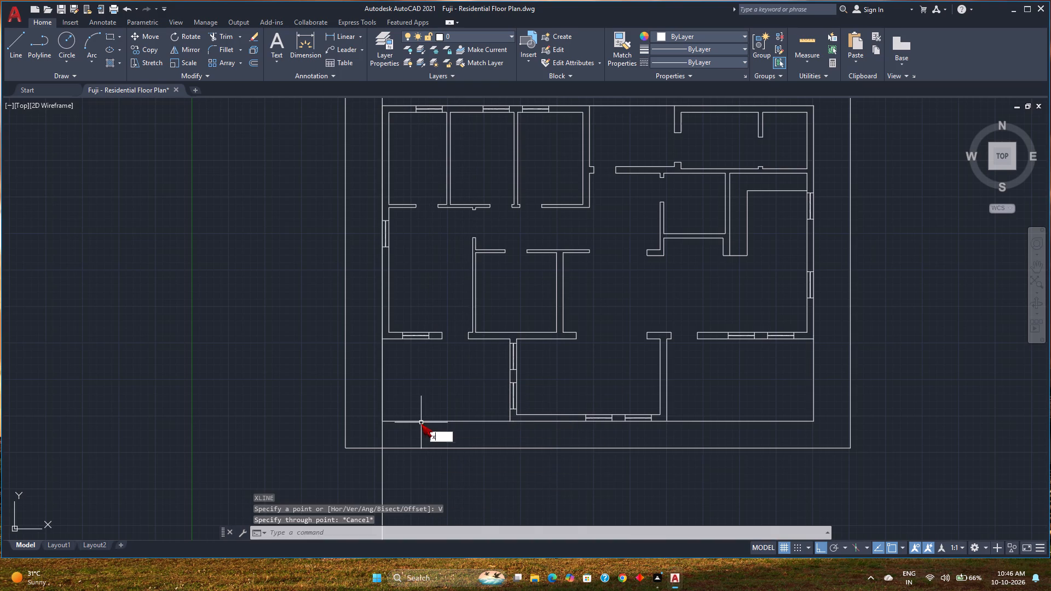
key(Return)
click(376, 531)
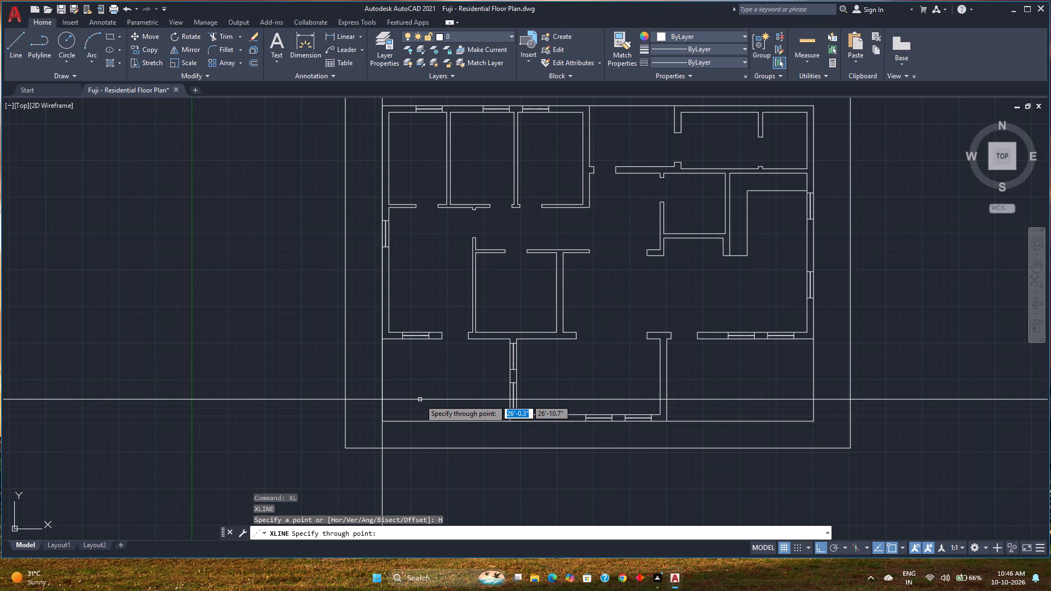
scroll(575, 335, up, 3)
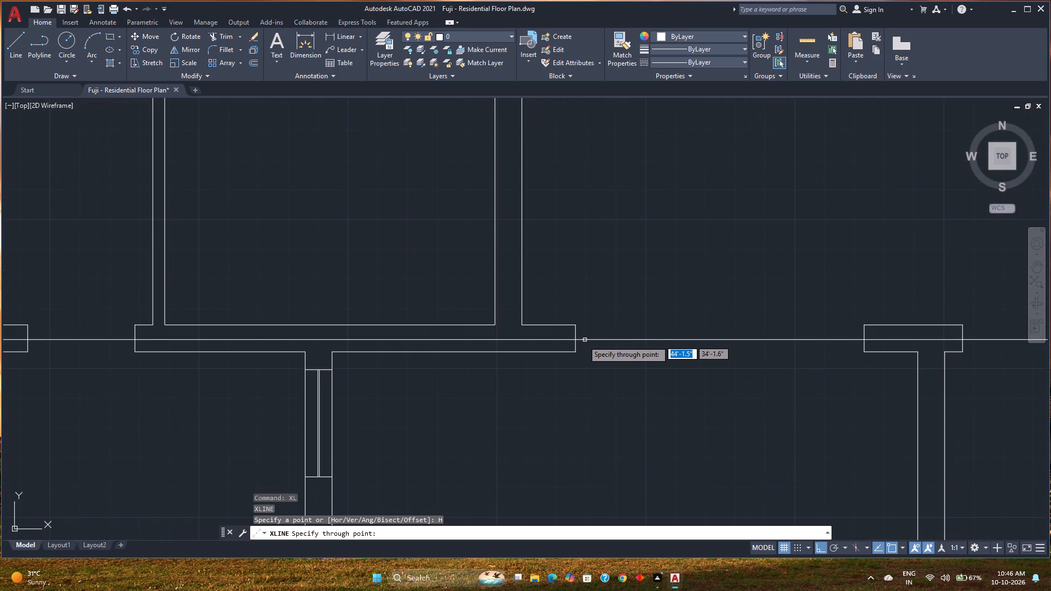
click(578, 339)
middle_drag(529, 370, 391, 369)
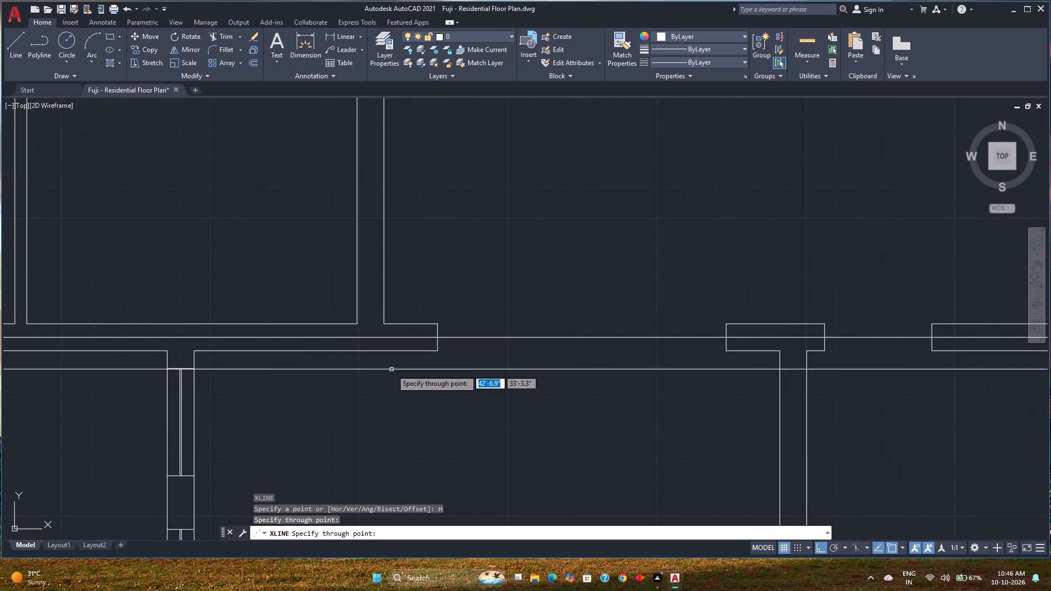
scroll(401, 369, down, 2)
key(Escape)
scroll(368, 382, down, 1)
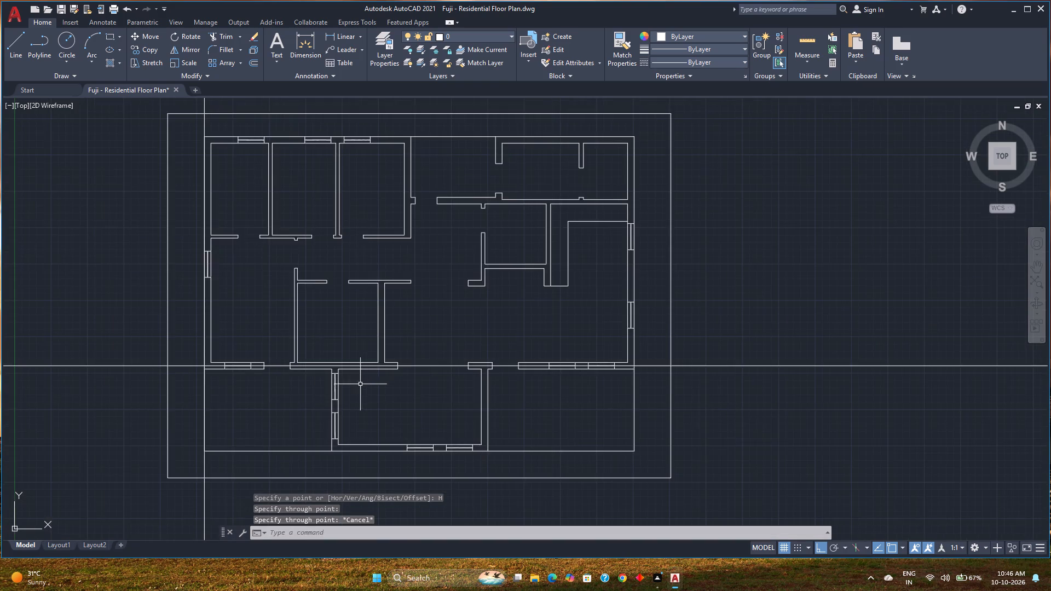
Trim both construction lines on all four sides where they extend beyond the surrounding rectangle.
middle_drag(360, 385, 410, 370)
scroll(290, 364, down, 1)
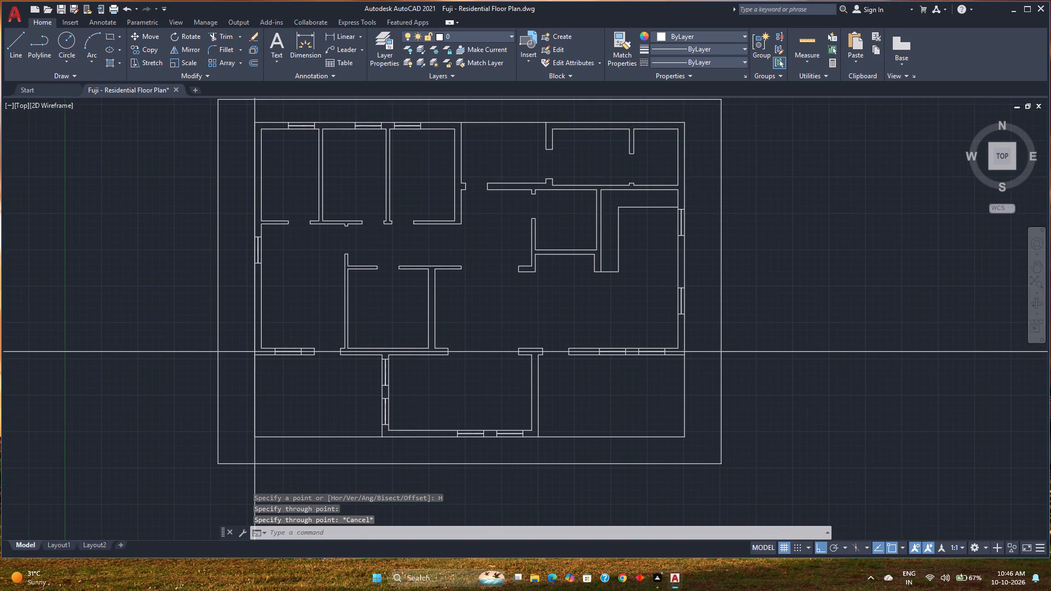
text(tr)
key(Return)
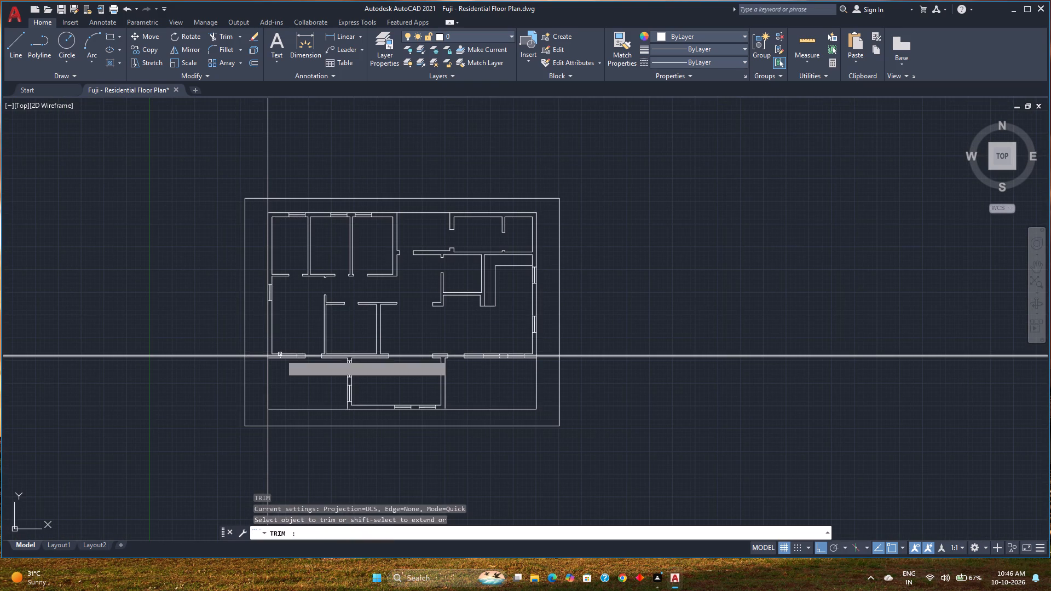
drag(308, 148, 524, 476)
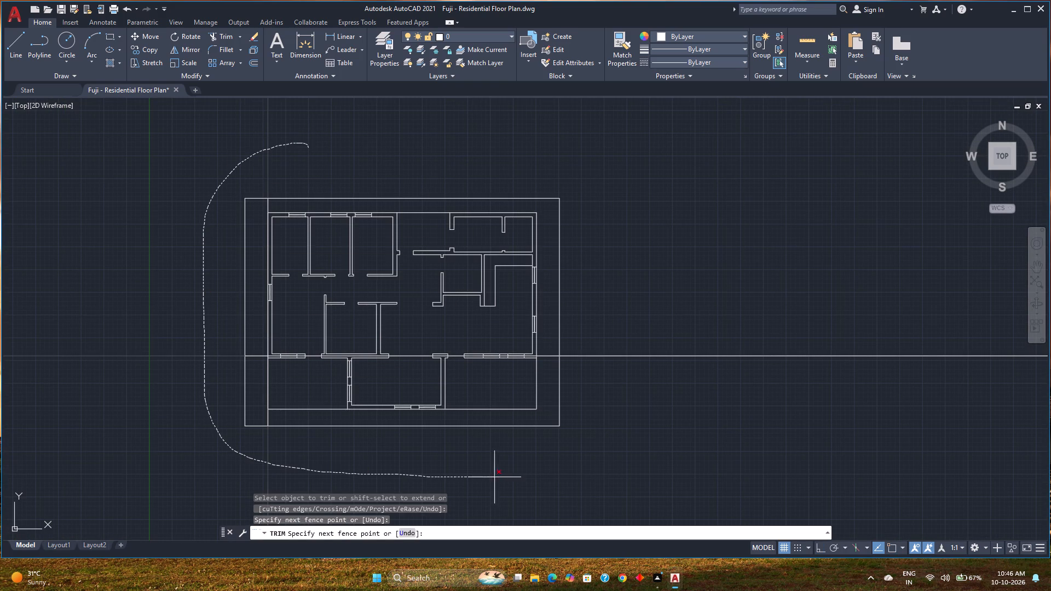
drag(524, 476, 687, 304)
key(space)
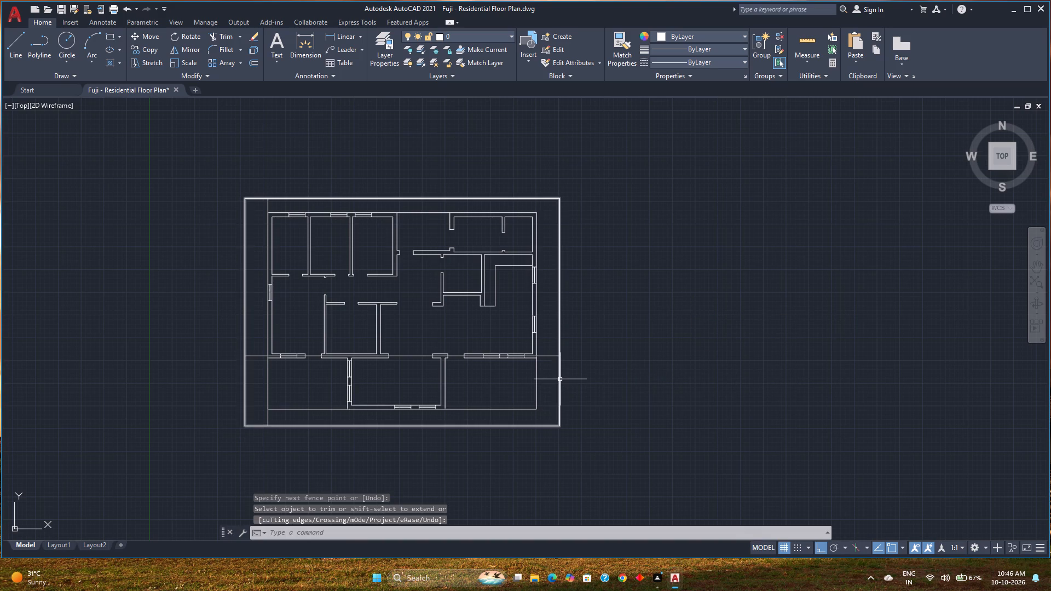
Delete the rectangle surrounding the floor plan.
click(560, 379)
key(Delete)
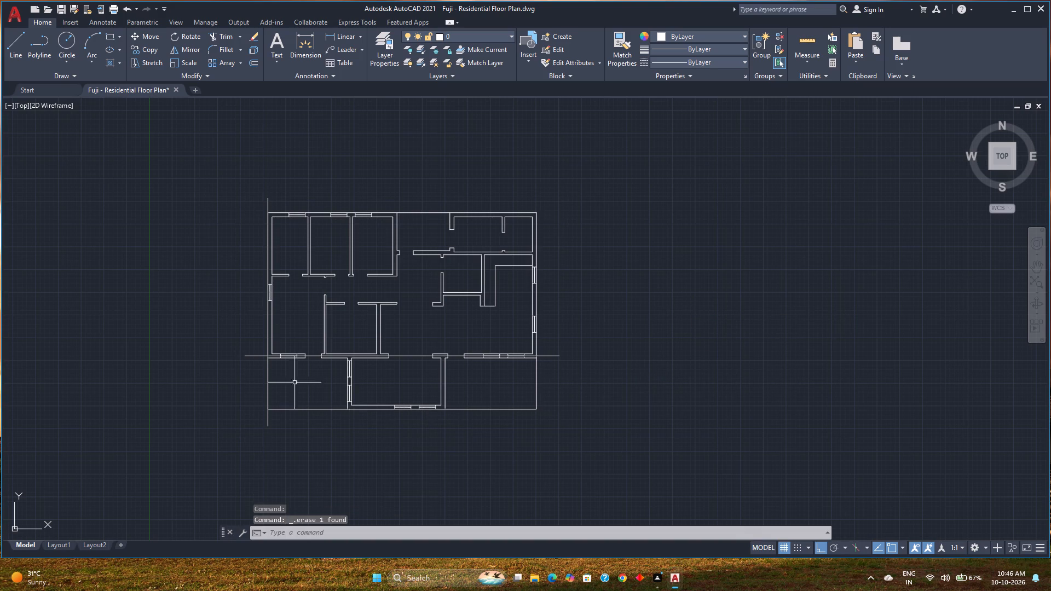
Offset the vertical line on the plan's west edge 15'-1" to the east.
click(251, 61)
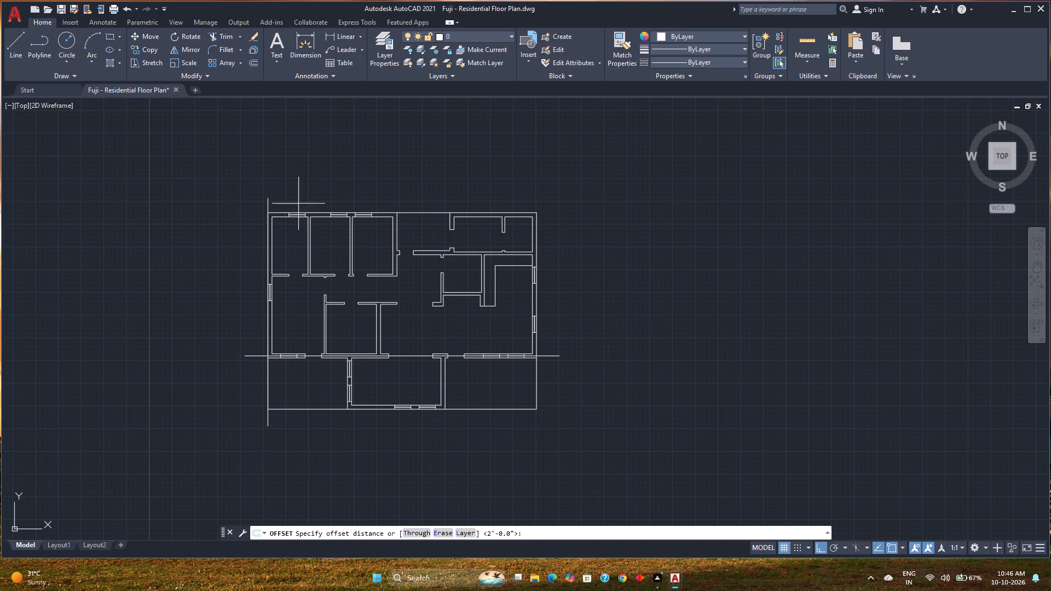
key(1)
key(5)
text('1)
key(Return)
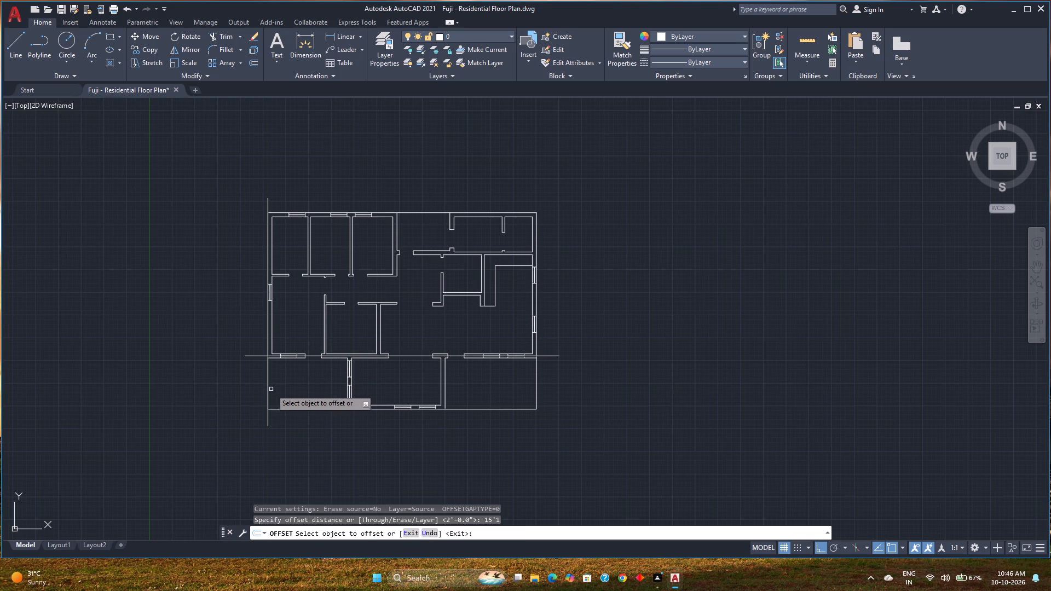
click(268, 420)
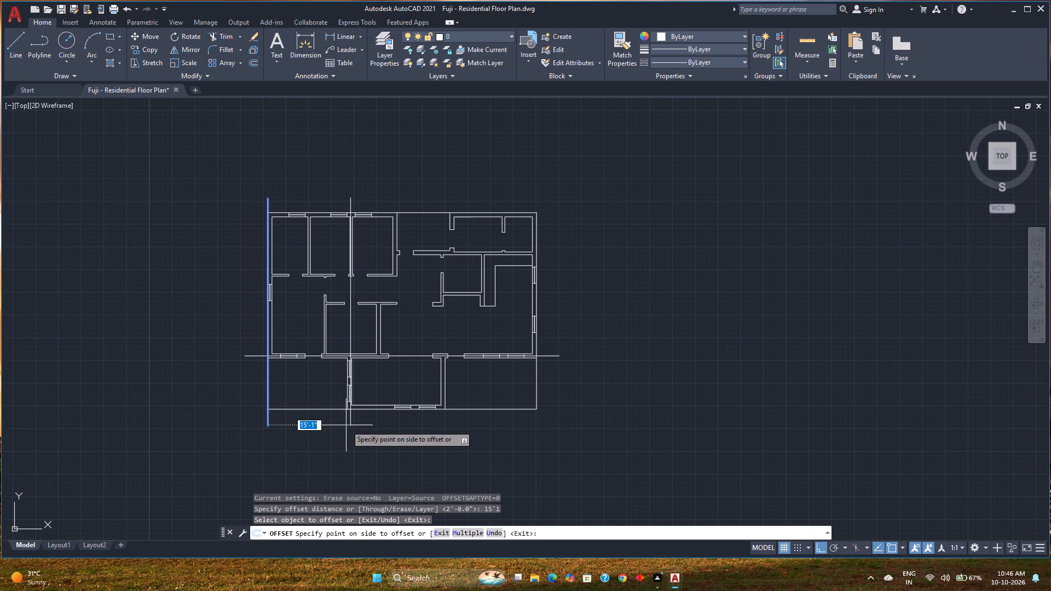
scroll(351, 425, up, 3)
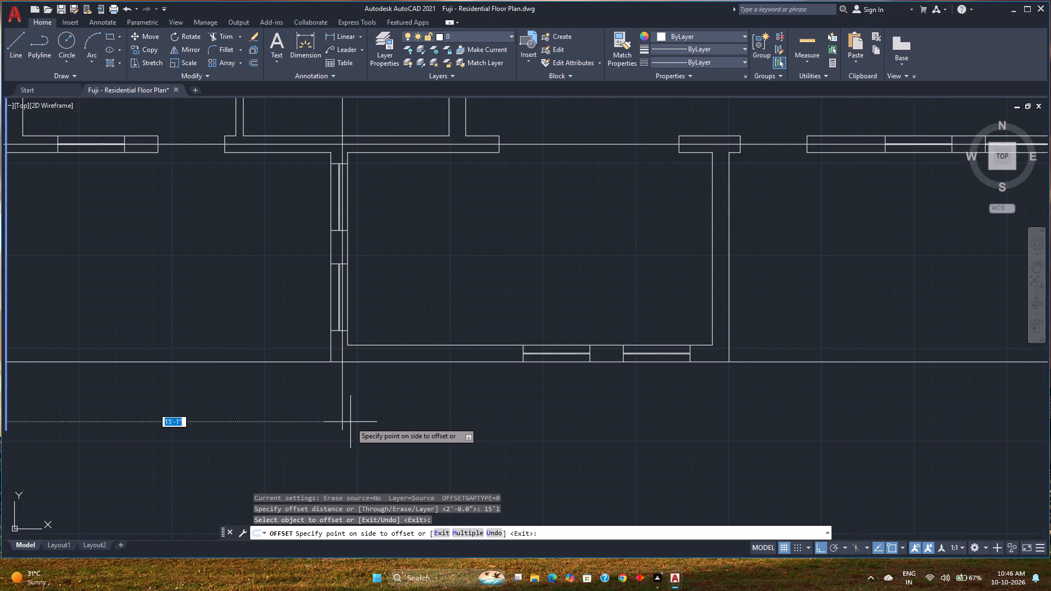
click(350, 422)
Offset the second vertical line, at the south room's west wall, 17'-1" to the east.
click(342, 413)
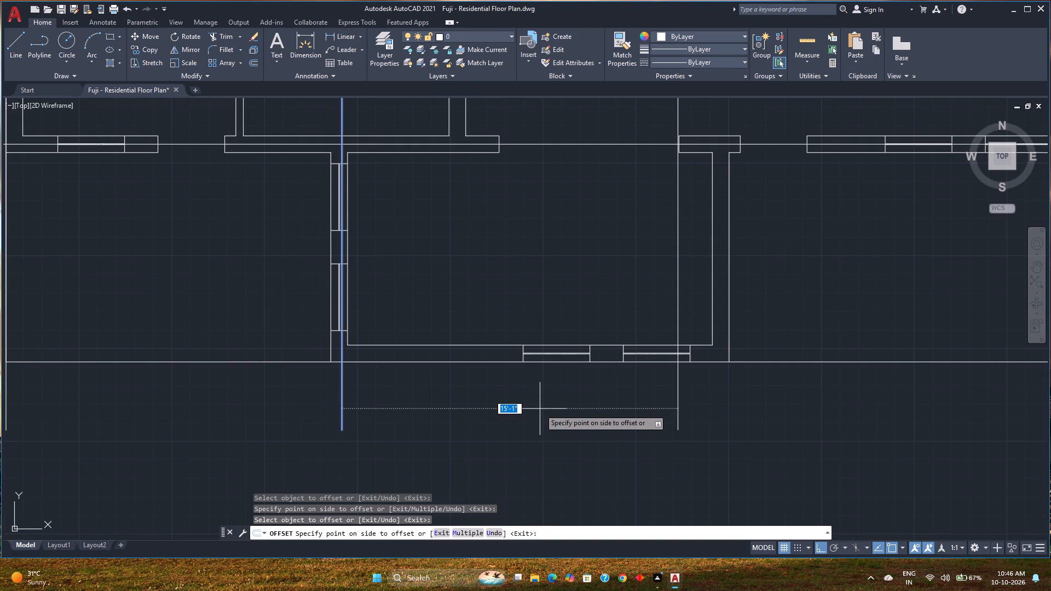
key(1)
key(7)
text('1")
key(Return)
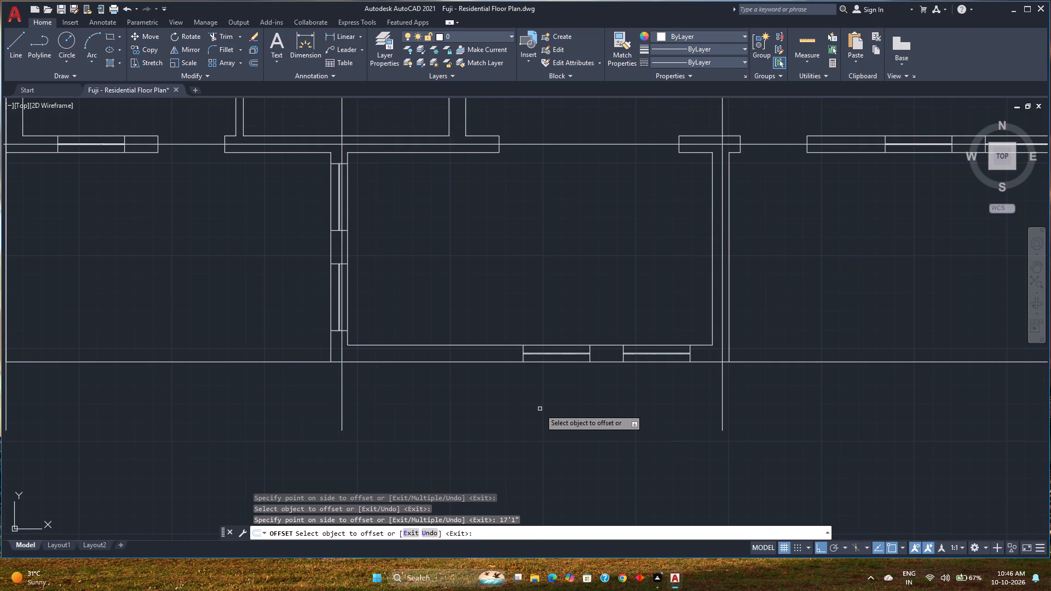
Offset the third vertical line, at the south room's east wall, 17'-1" to the east.
scroll(559, 404, down, 1)
middle_drag(560, 404, 401, 425)
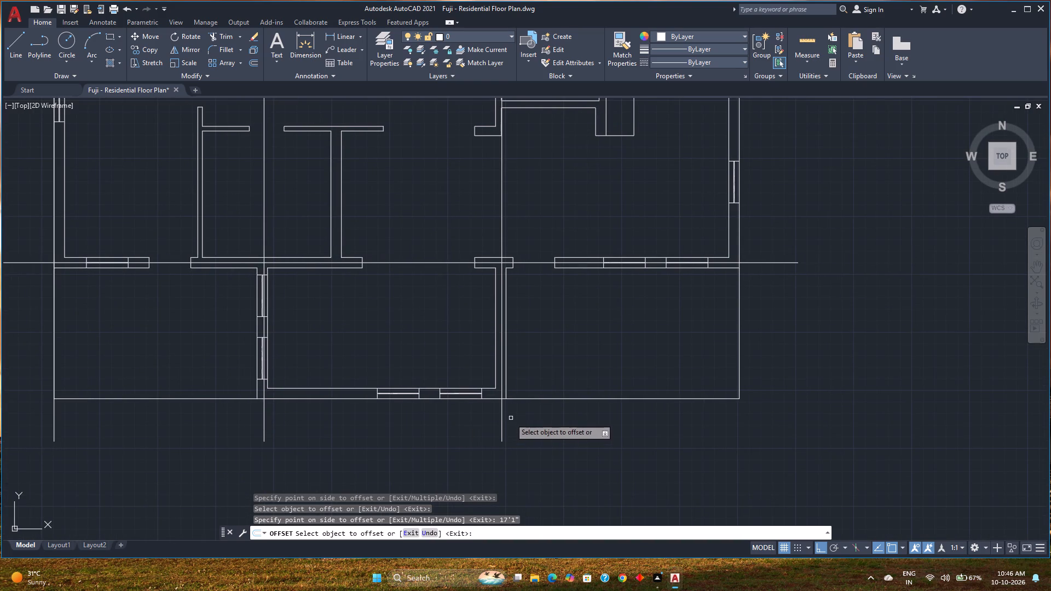
click(503, 429)
key(1)
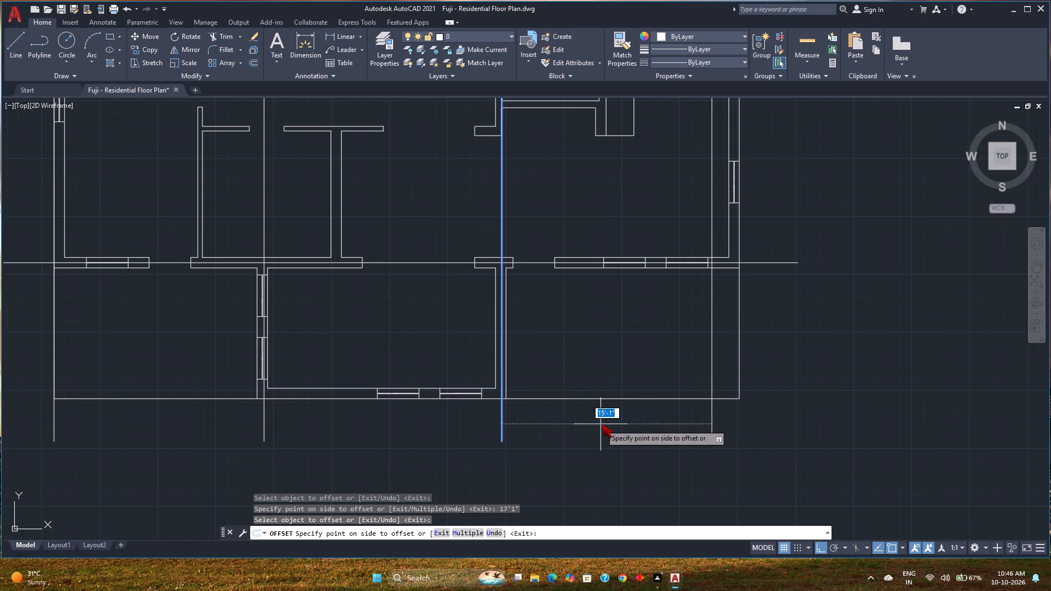
key(7)
text('1")
key(Return)
Offset the horizontal line through the wall above the south room 9'-2" to the north.
scroll(605, 386, down, 1)
middle_drag(605, 386, 584, 451)
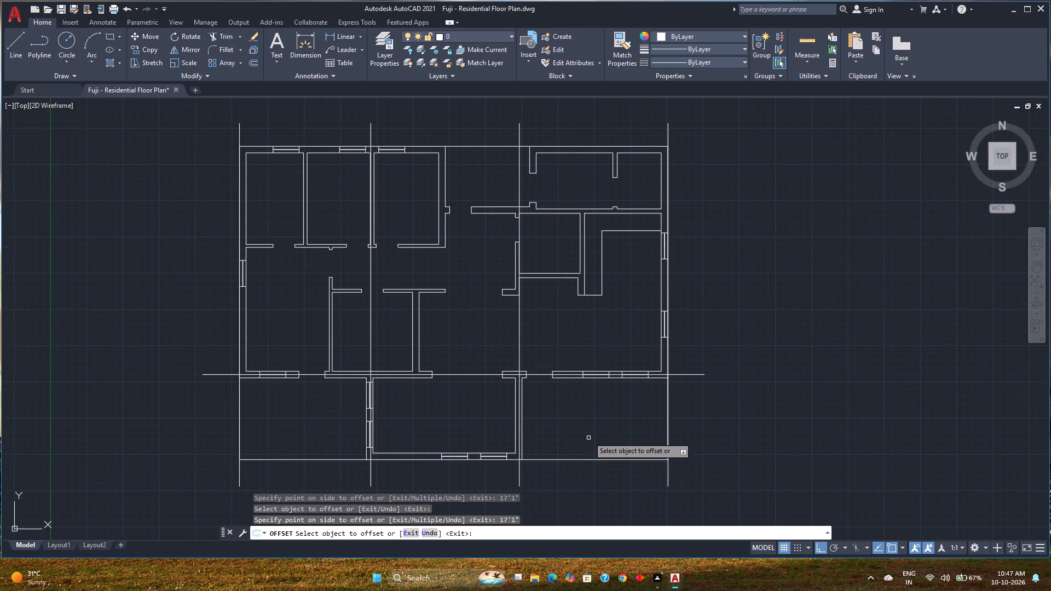
click(539, 374)
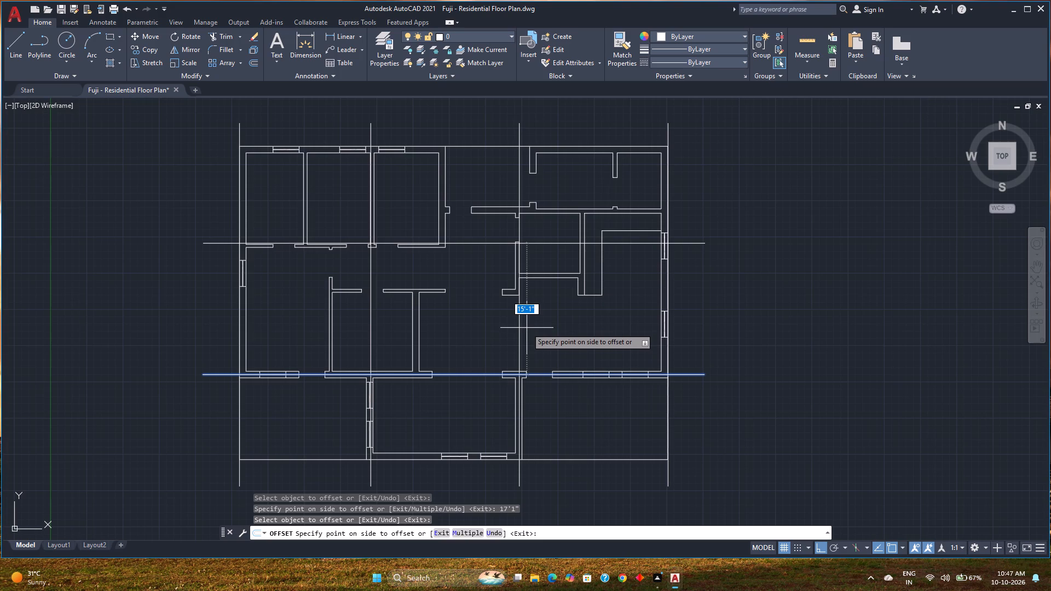
key(9)
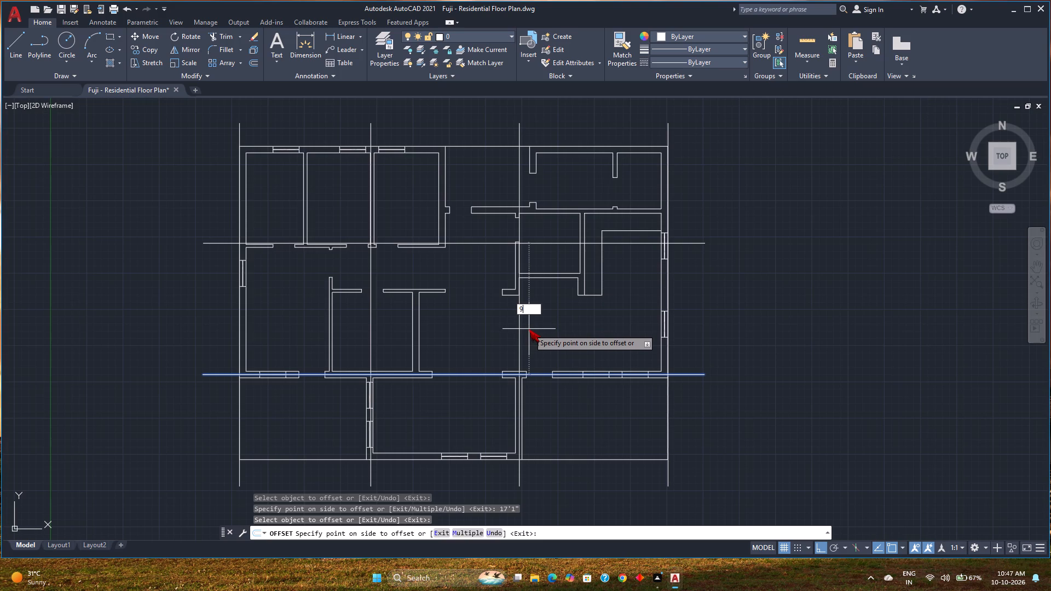
key(apostrophe)
key(2)
key(shift+quotedbl)
key(Return)
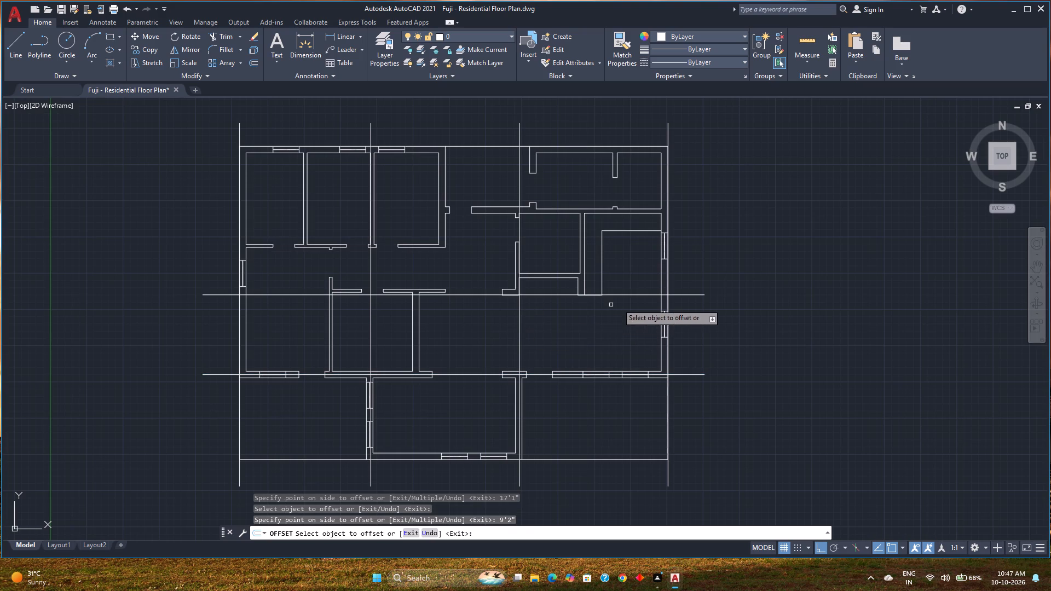
Offset the second horizontal line, through the middle of the plan, 9'-8" to the north.
click(691, 295)
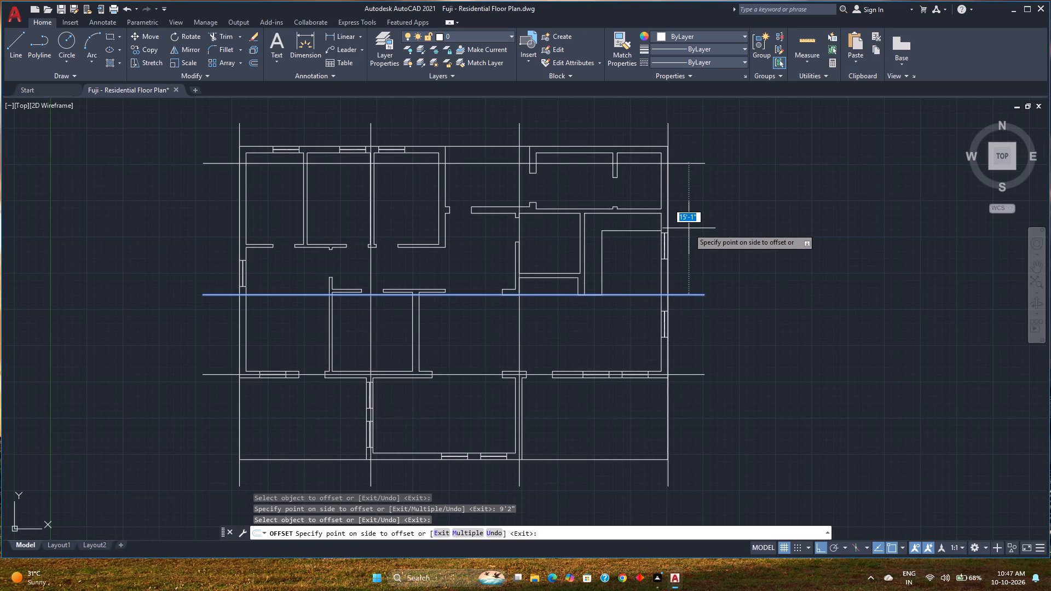
key(9)
key(apostrophe)
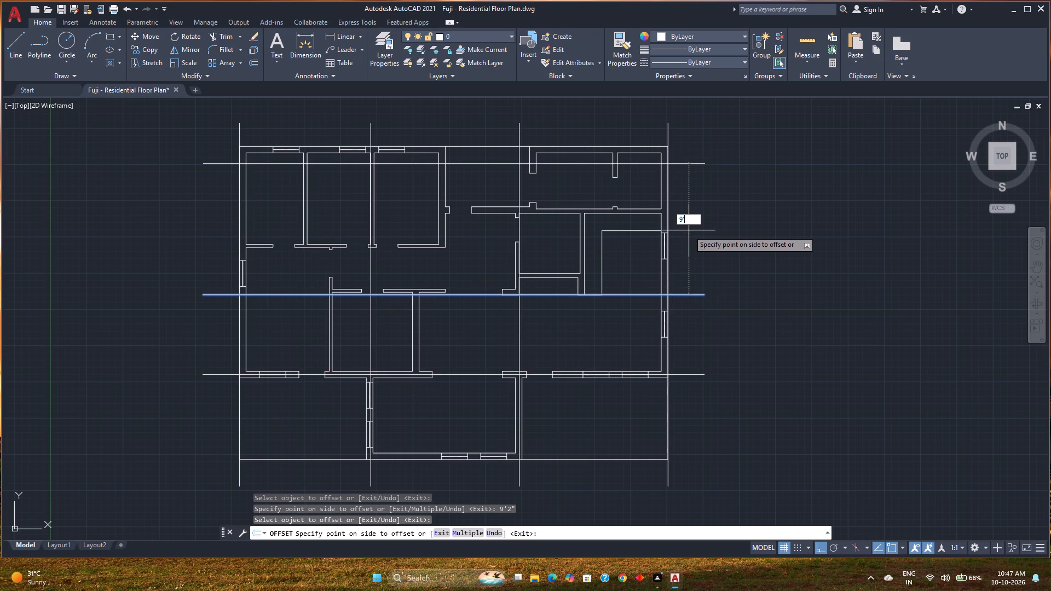
key(8)
key(shift+quotedbl)
key(Return)
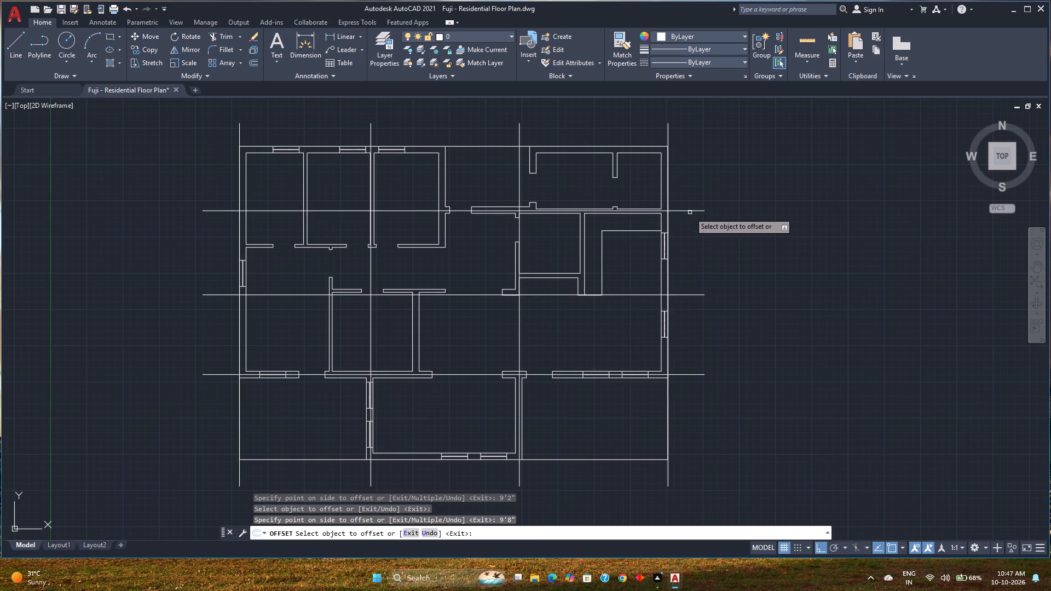
Offset the third horizontal line, through the wall south of the north-east rooms, 7'-1" to the north.
click(692, 210)
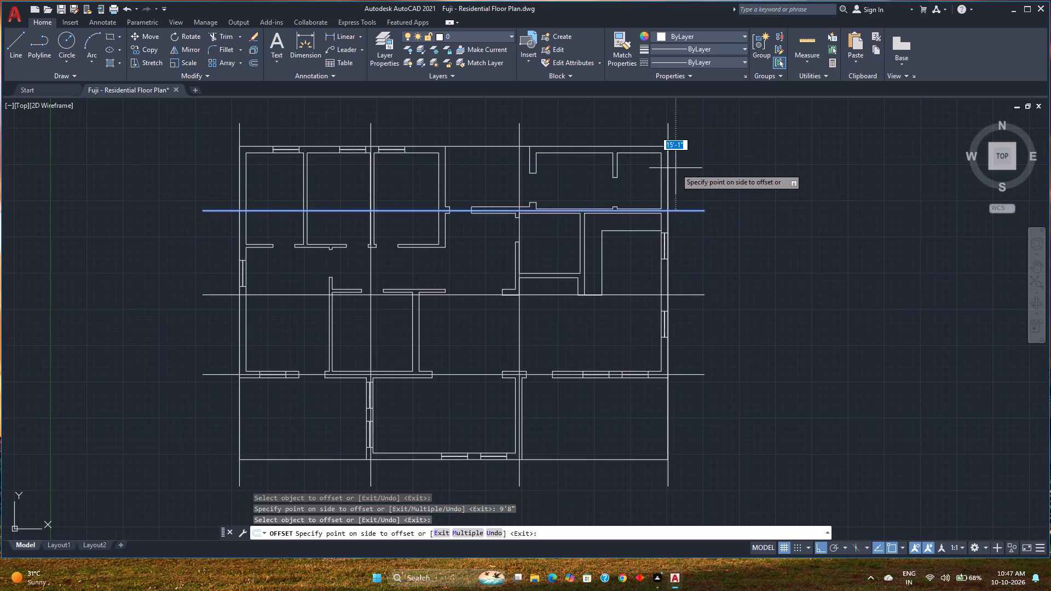
key(7)
key(apostrophe)
key(1)
key(shift+quotedbl)
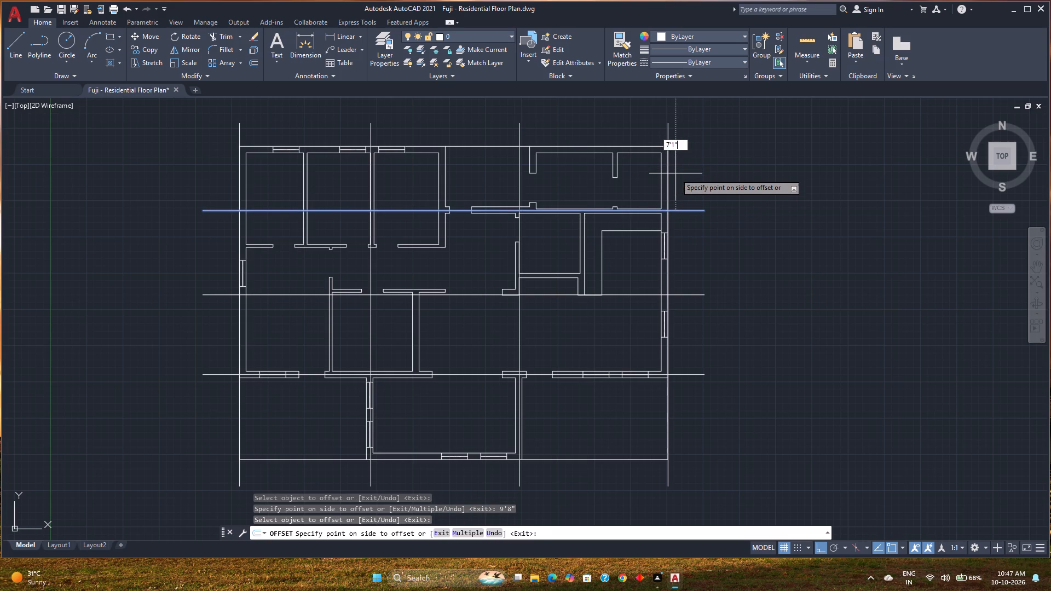
key(Return)
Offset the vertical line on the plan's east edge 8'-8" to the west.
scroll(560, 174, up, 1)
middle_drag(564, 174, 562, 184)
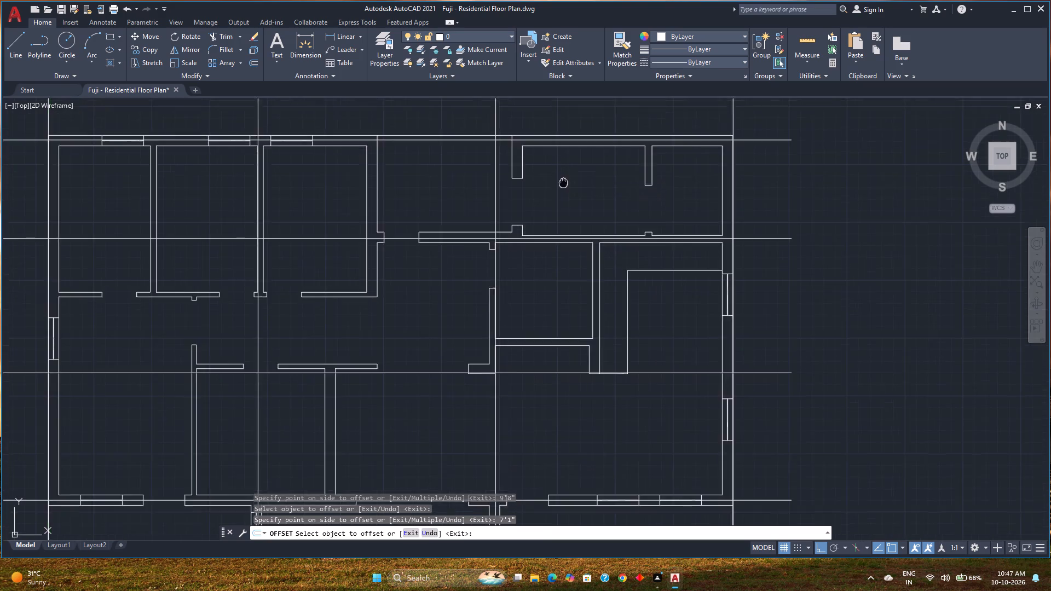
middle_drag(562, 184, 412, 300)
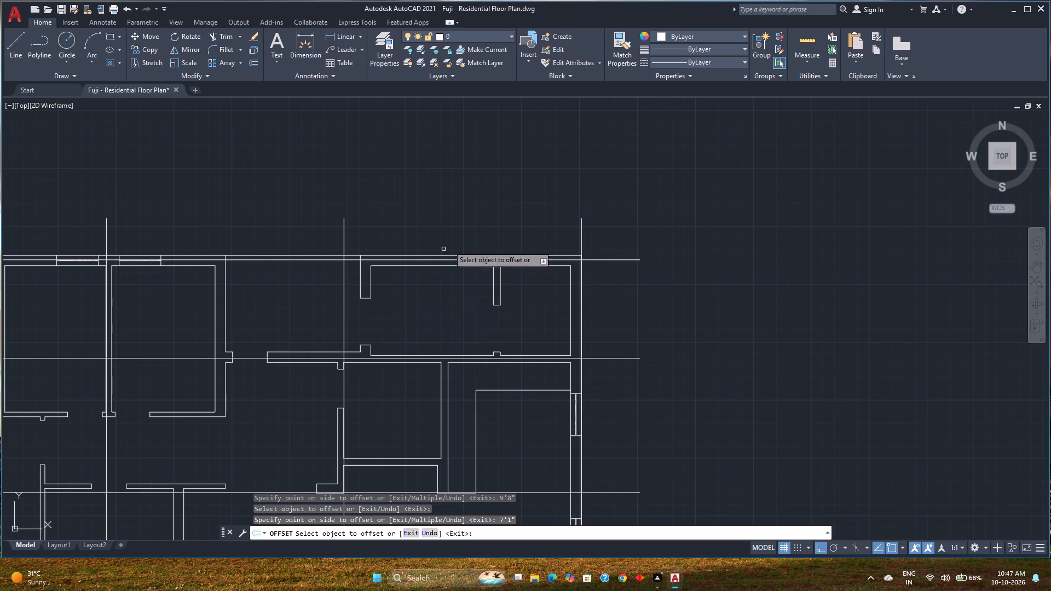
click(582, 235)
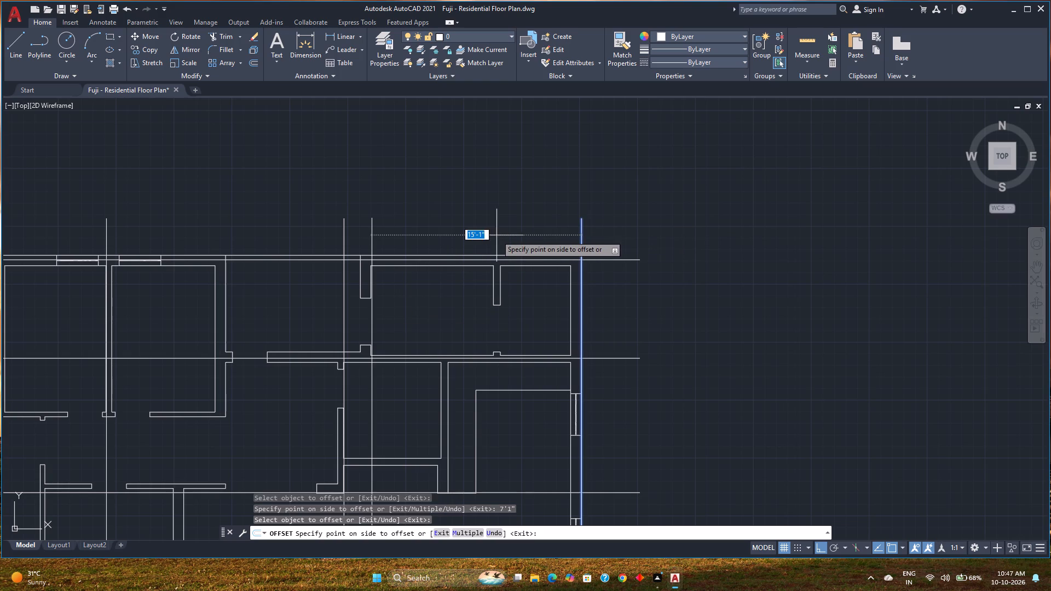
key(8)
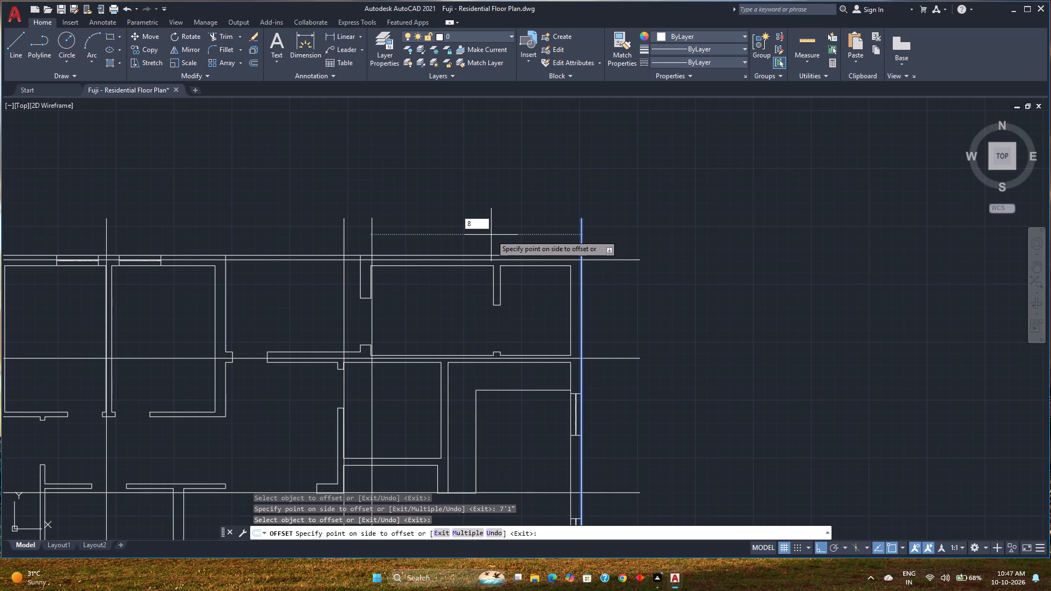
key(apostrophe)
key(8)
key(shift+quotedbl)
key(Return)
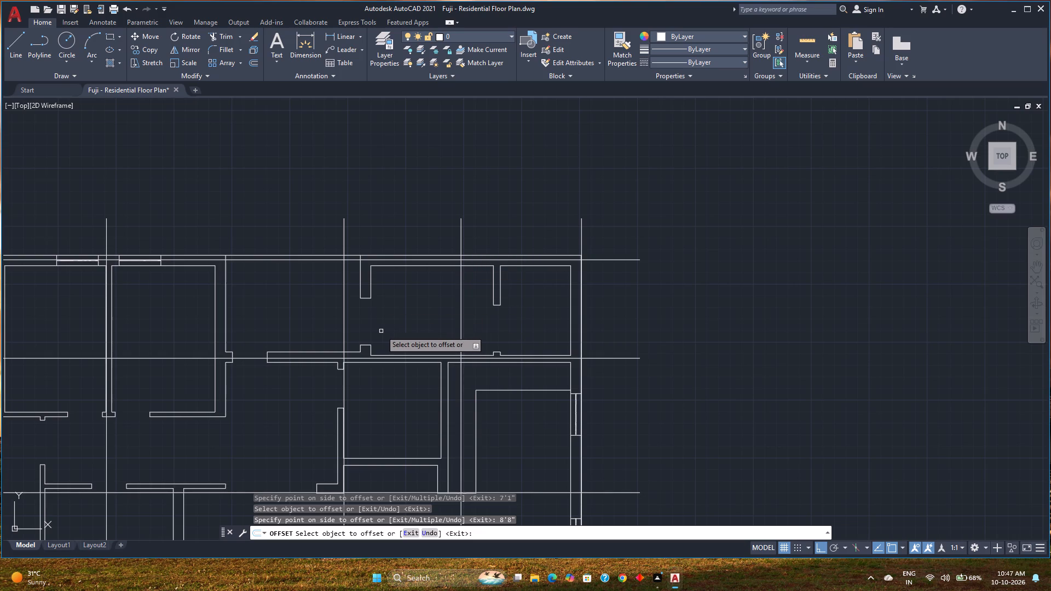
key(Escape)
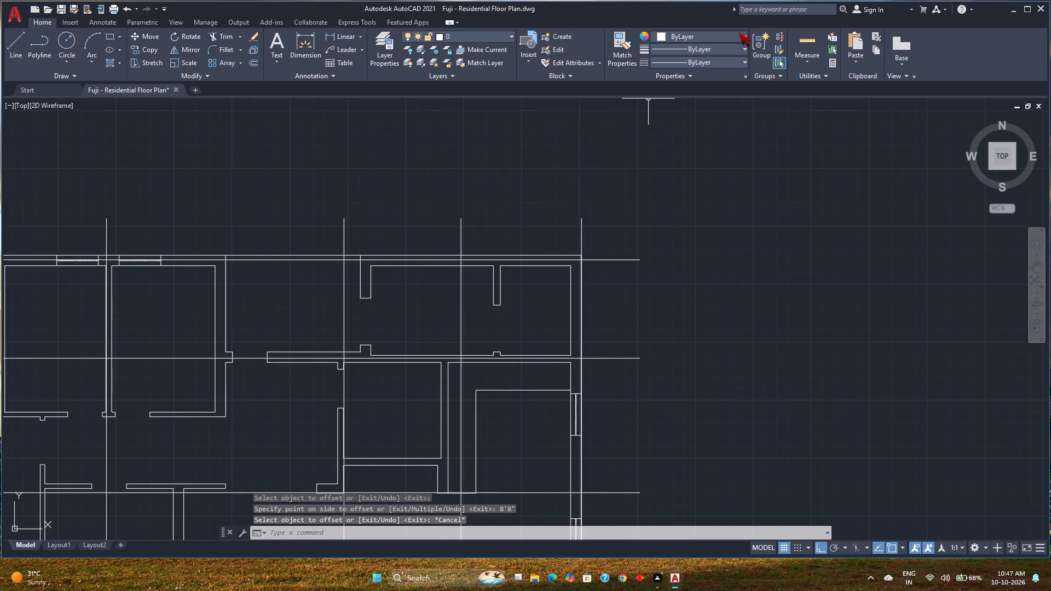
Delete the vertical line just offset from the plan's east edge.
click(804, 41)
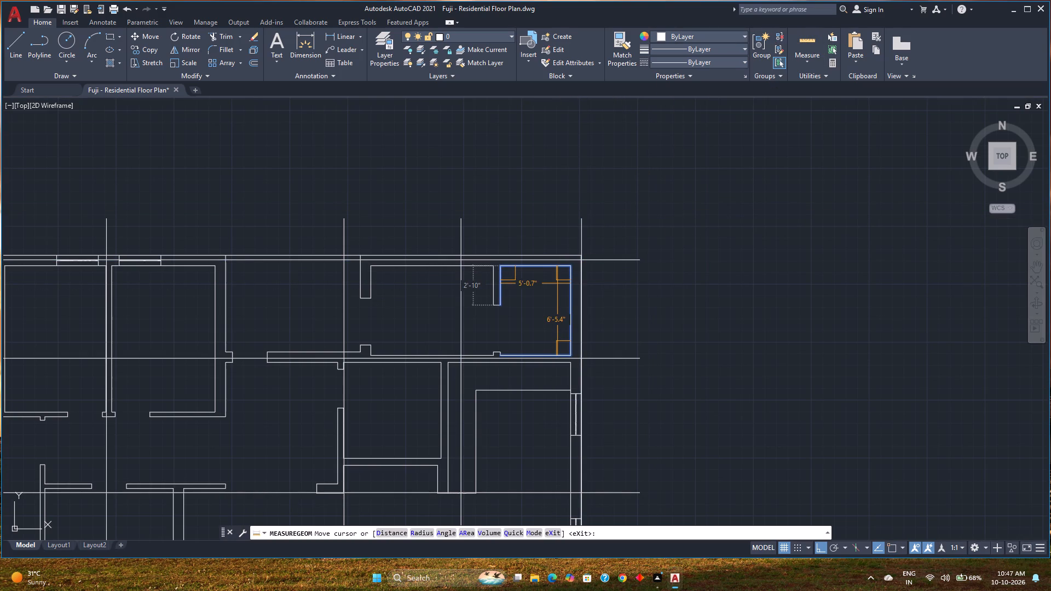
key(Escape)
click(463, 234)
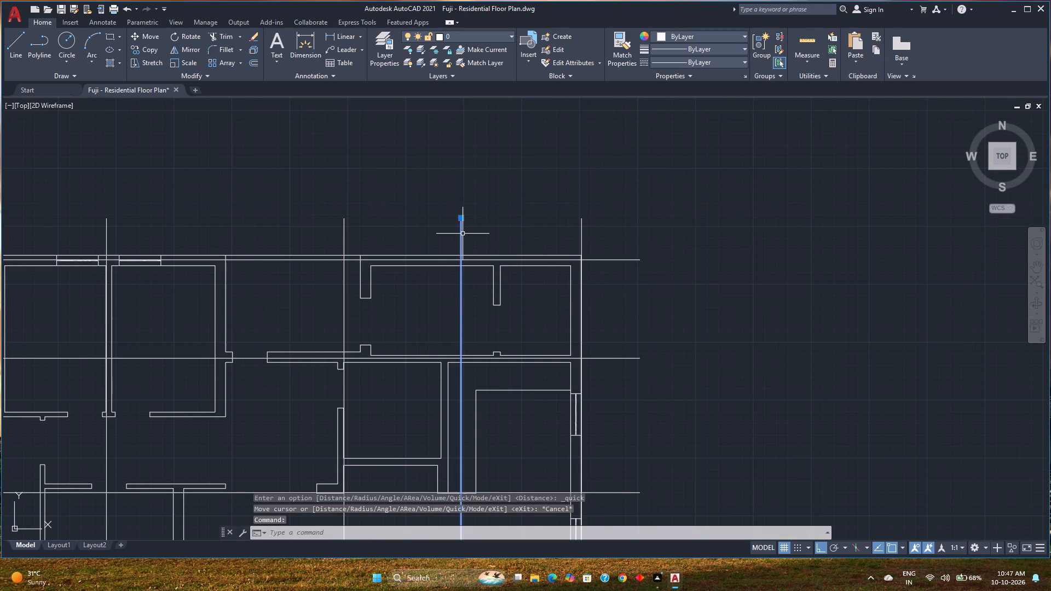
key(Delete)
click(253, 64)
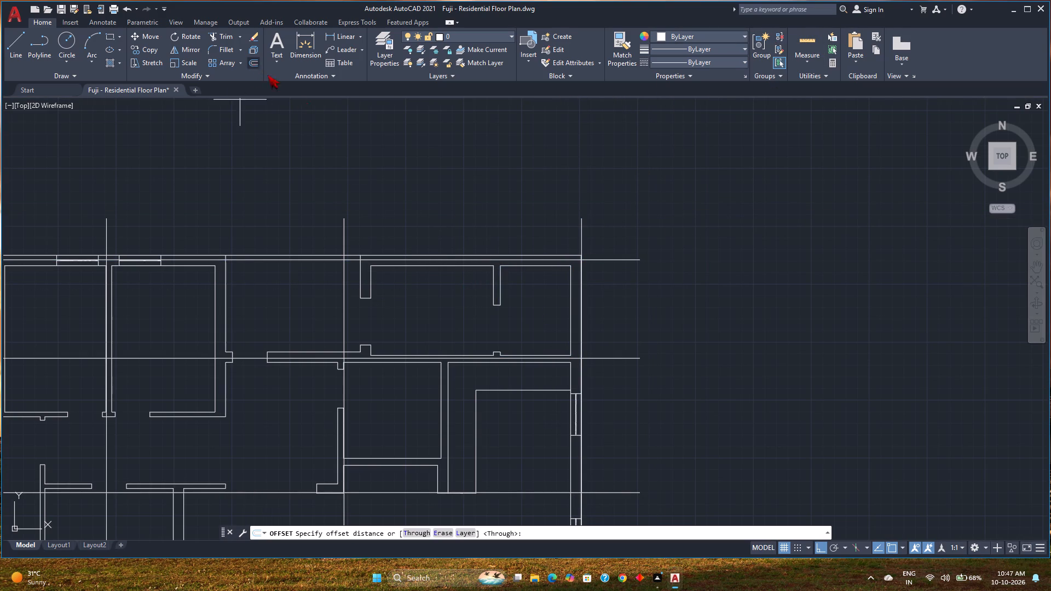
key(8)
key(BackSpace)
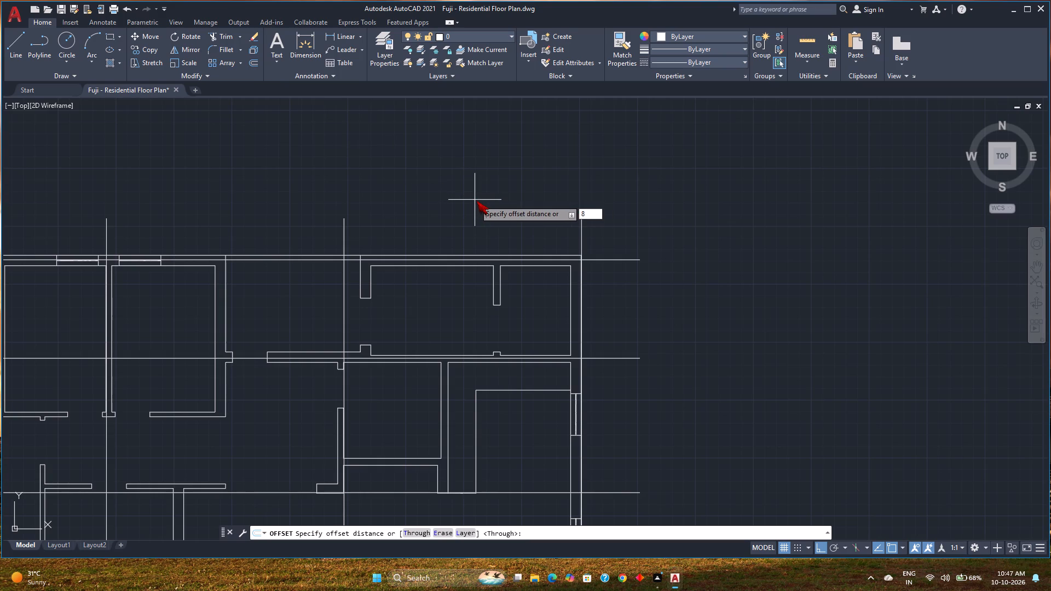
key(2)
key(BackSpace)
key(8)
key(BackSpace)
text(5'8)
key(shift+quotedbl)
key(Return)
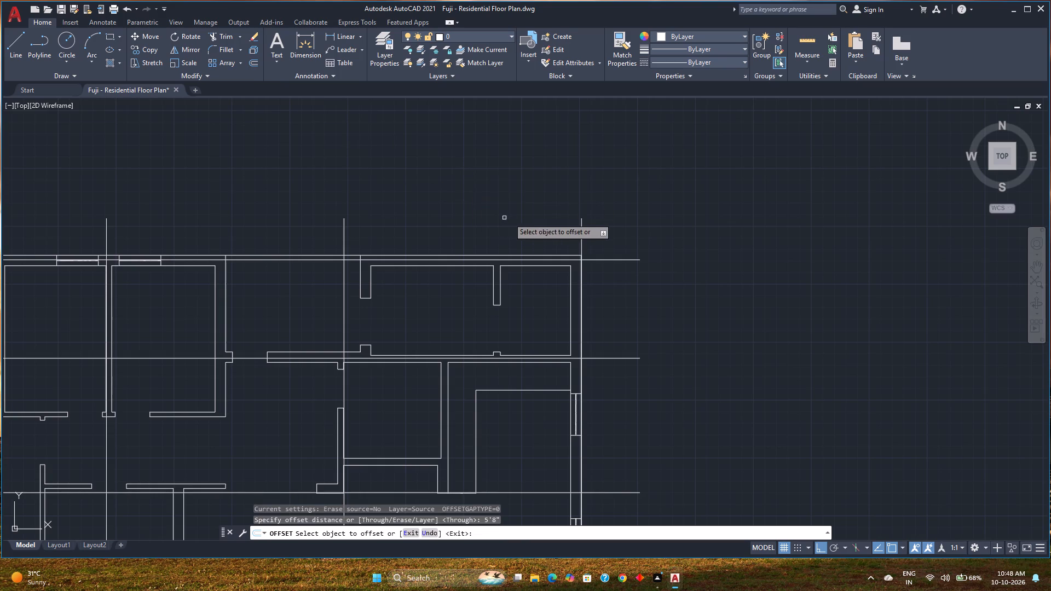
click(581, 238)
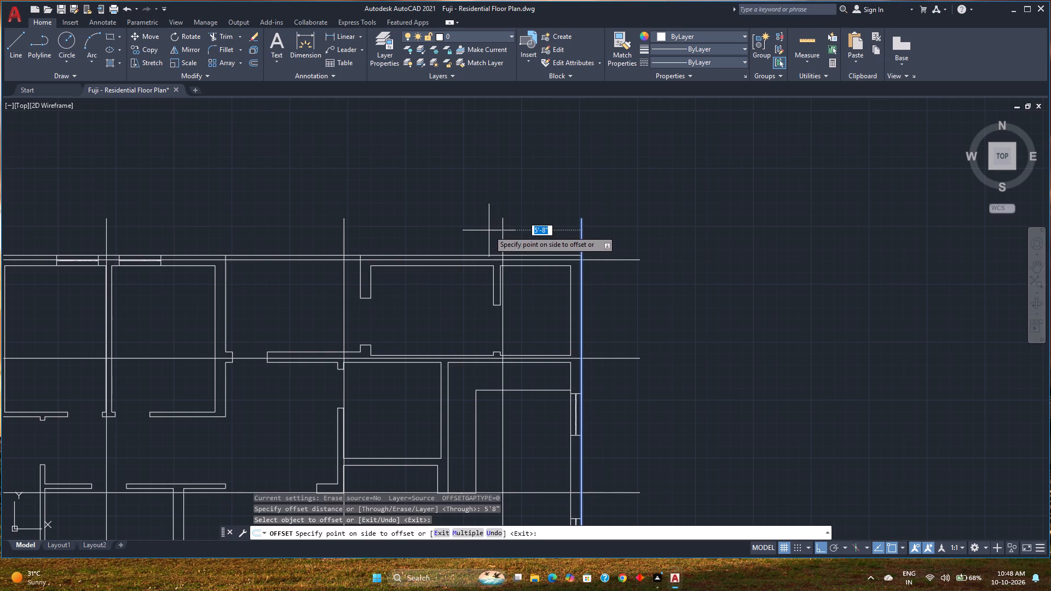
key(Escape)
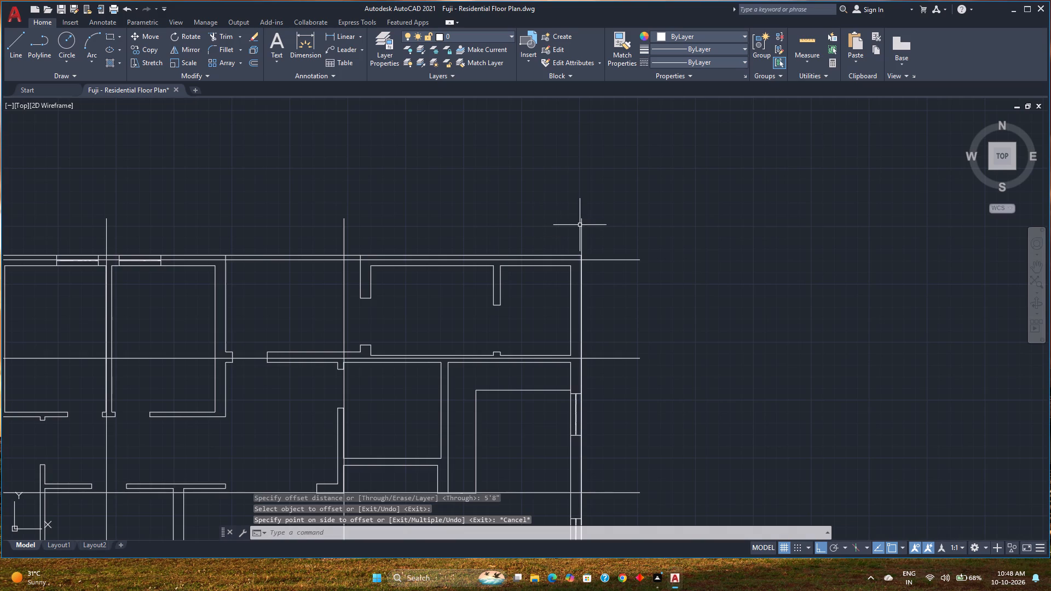
Examine how the vertical lines on the east and west edges sit against the outer walls at the plan's north corners.
click(582, 225)
scroll(563, 270, up, 2)
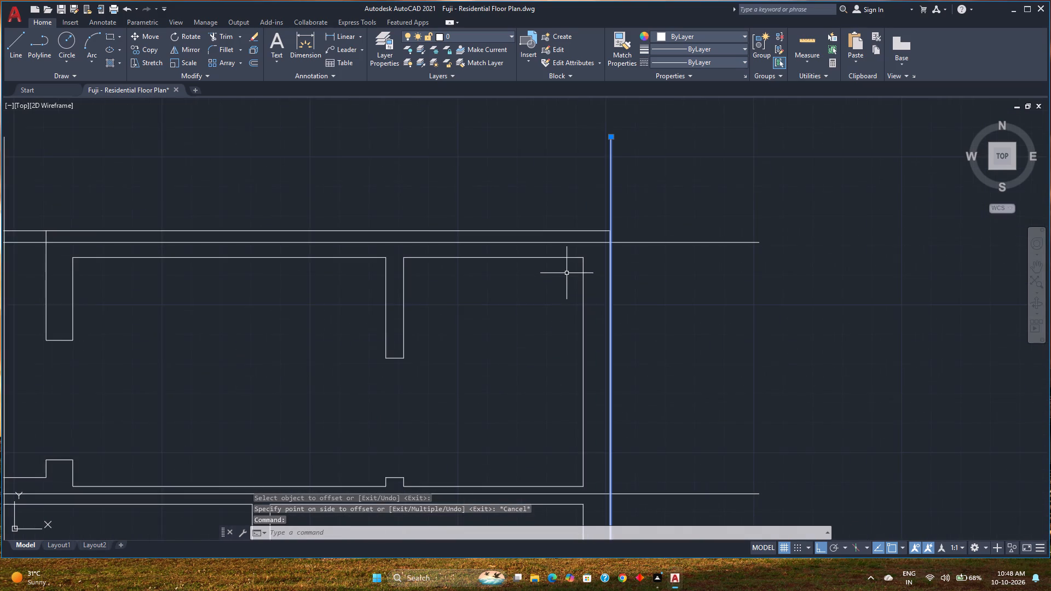
scroll(576, 275, up, 2)
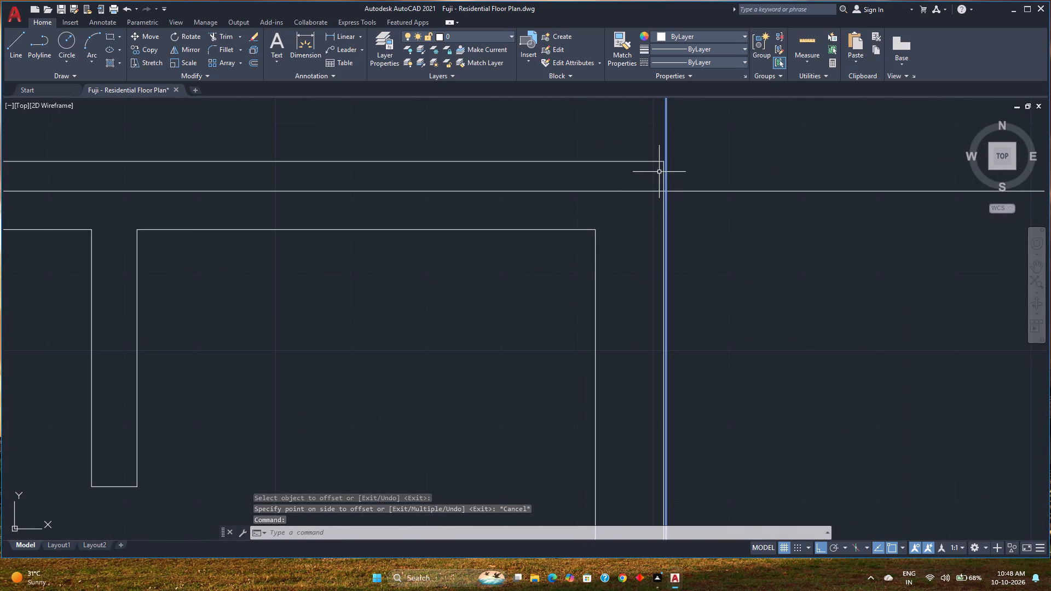
scroll(660, 167, down, 5)
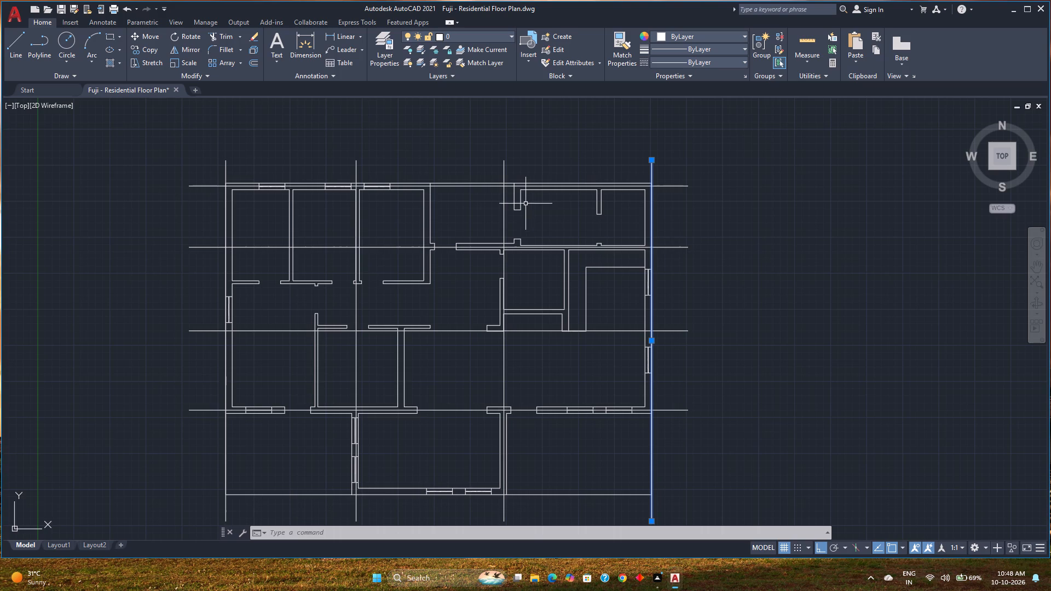
key(Escape)
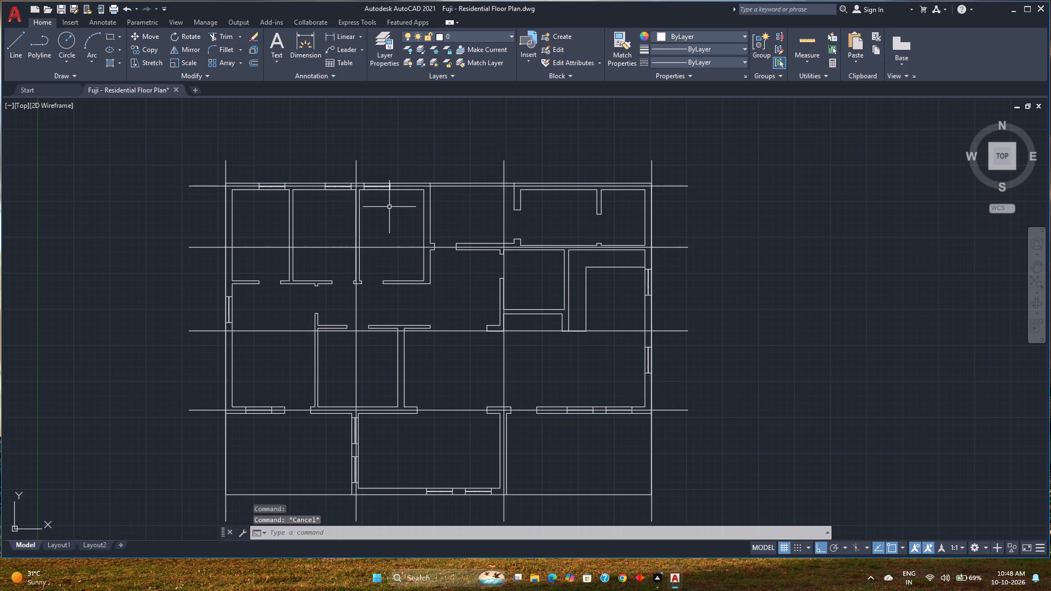
scroll(229, 197, up, 3)
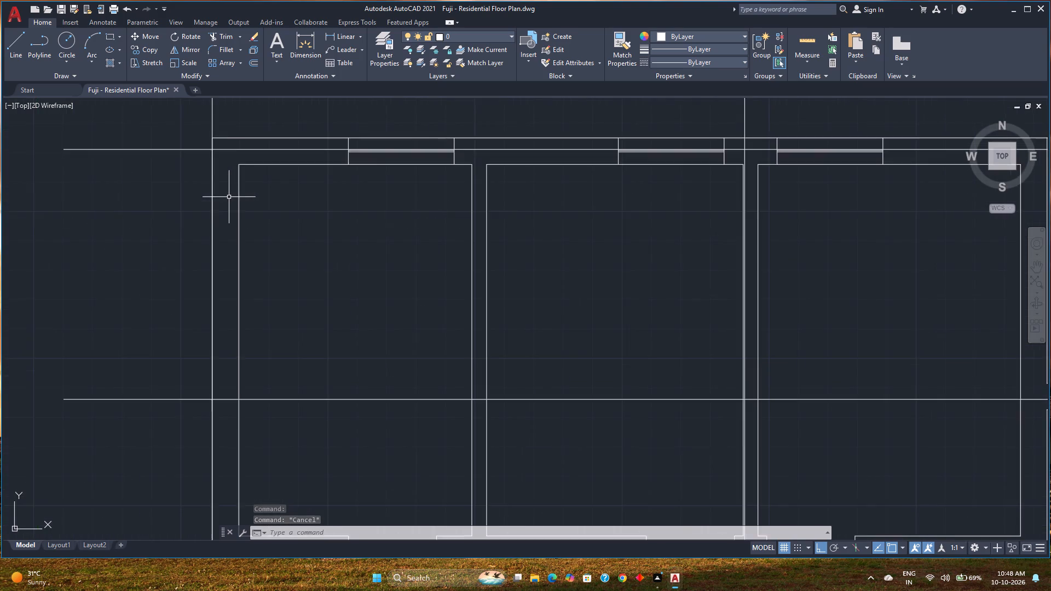
scroll(229, 194, up, 2)
middle_drag(229, 194, 211, 294)
scroll(211, 277, down, 2)
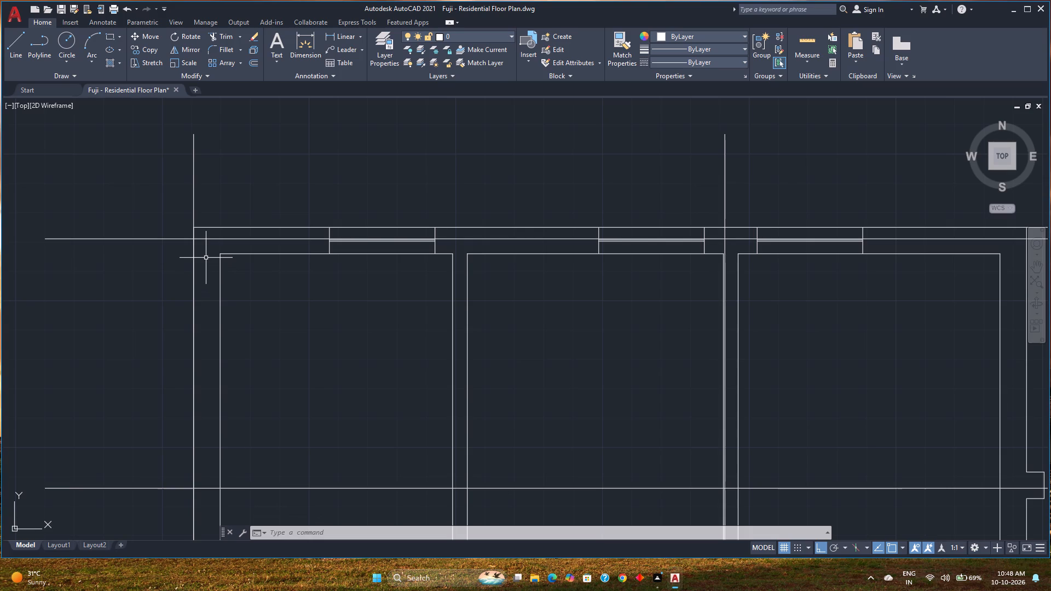
scroll(211, 208, up, 1)
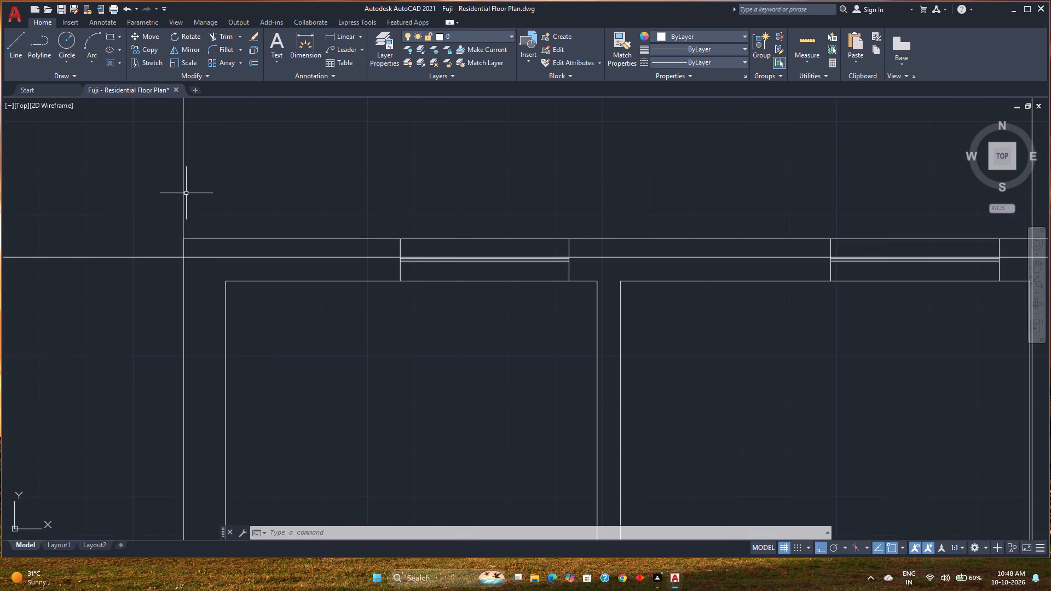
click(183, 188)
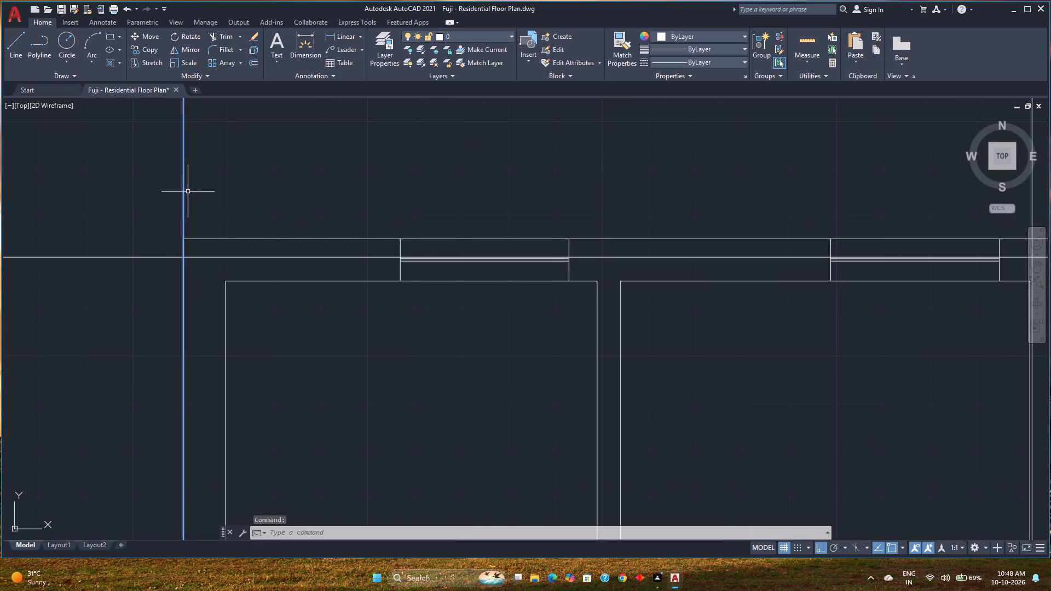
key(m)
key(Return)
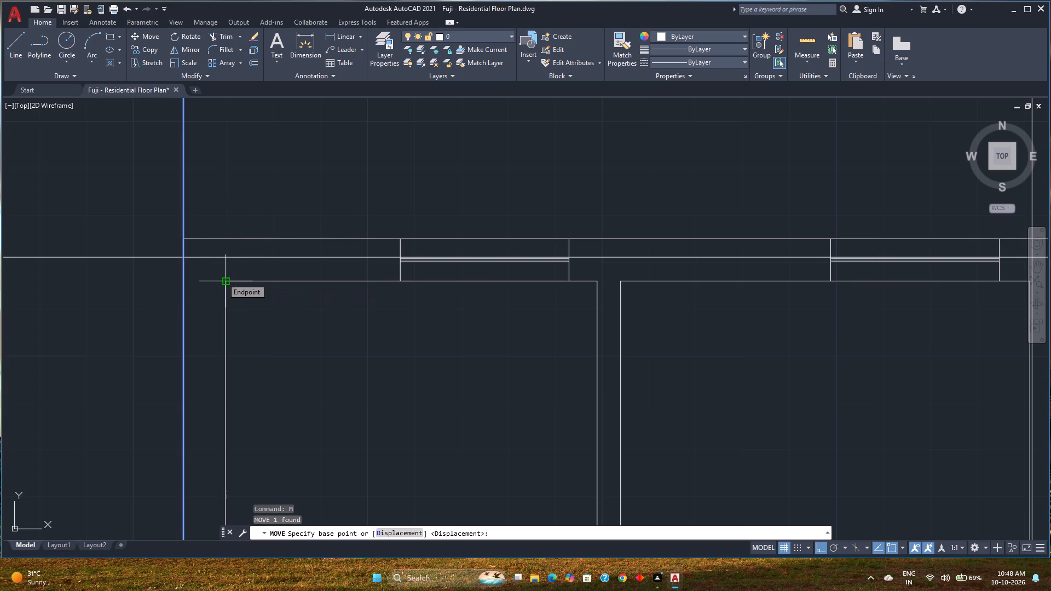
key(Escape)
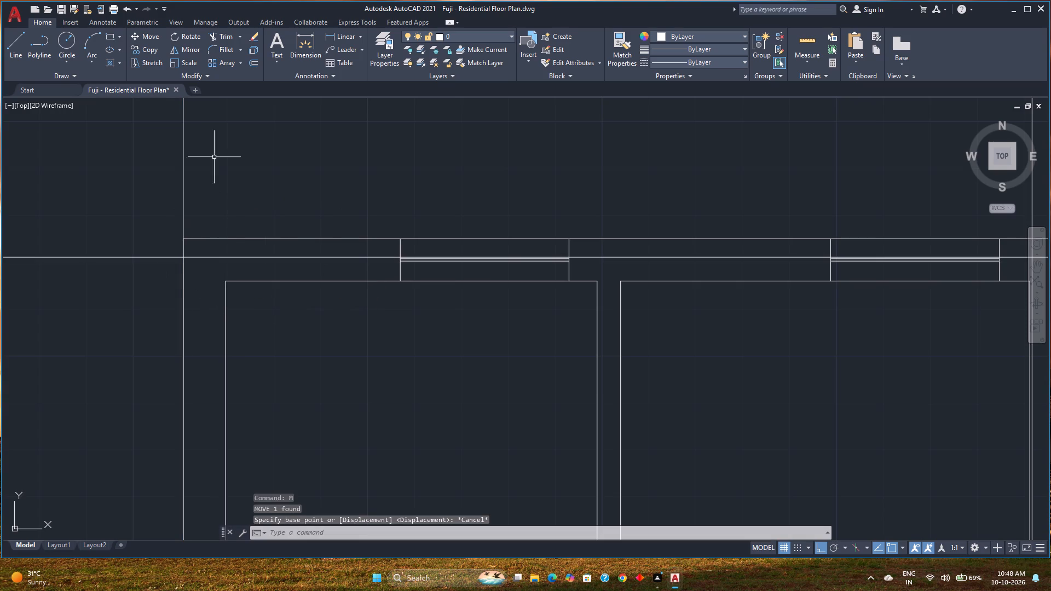
Offset the vertical line on the plan's west edge 4.5" to the east, into the outer wall.
click(255, 63)
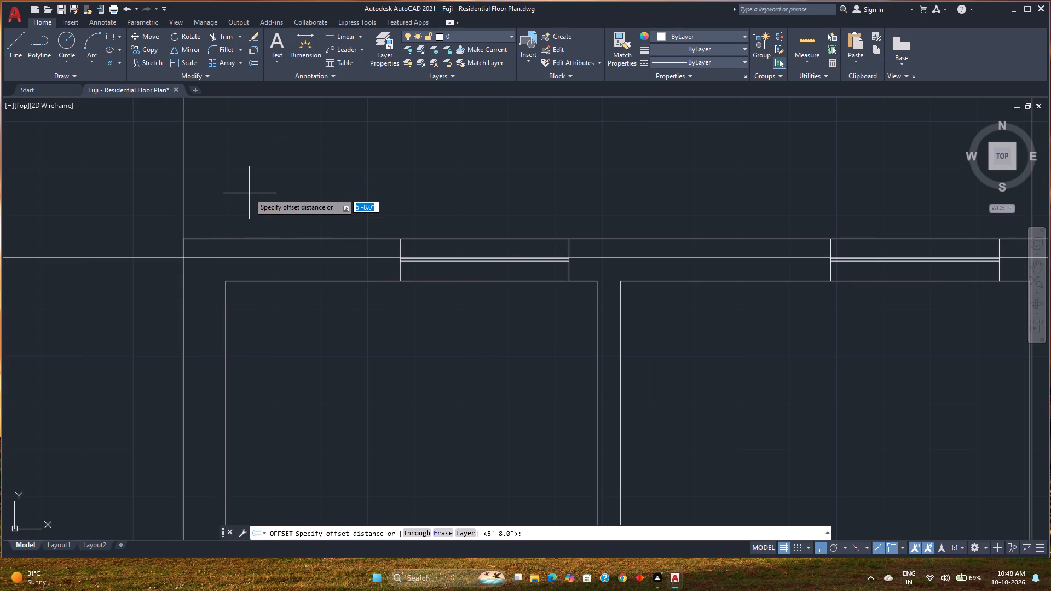
key(4)
text(.5)
key(Return)
click(182, 176)
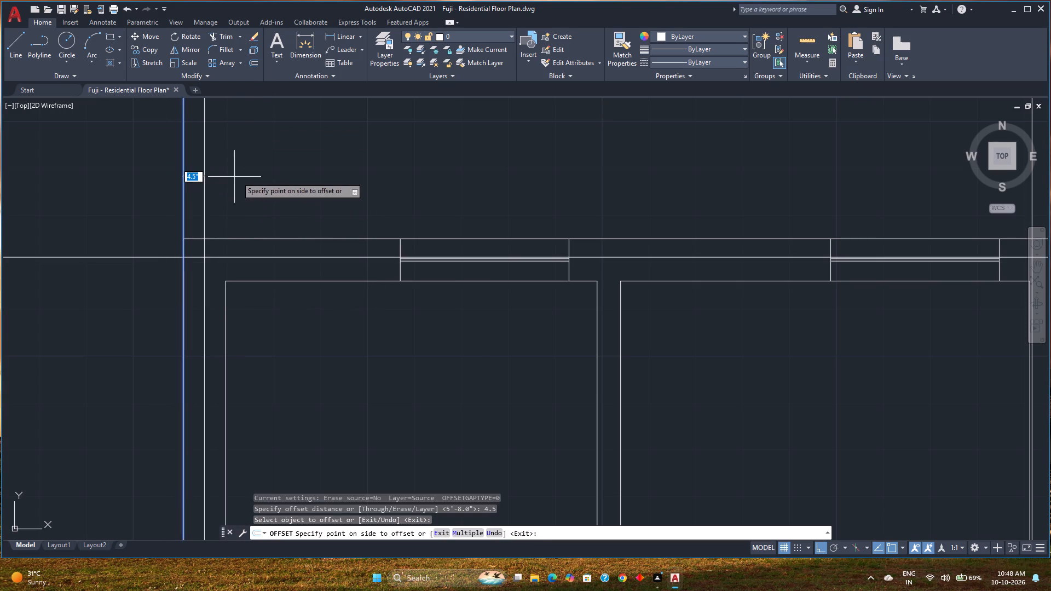
click(241, 177)
key(Escape)
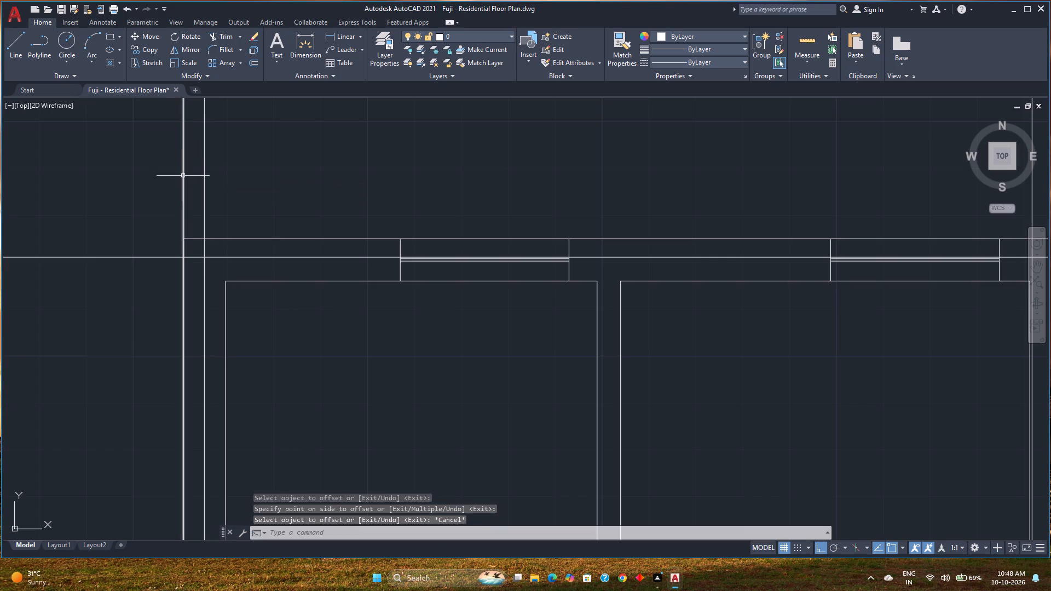
Delete the original vertical line on the outer face of the west wall.
click(183, 176)
key(Delete)
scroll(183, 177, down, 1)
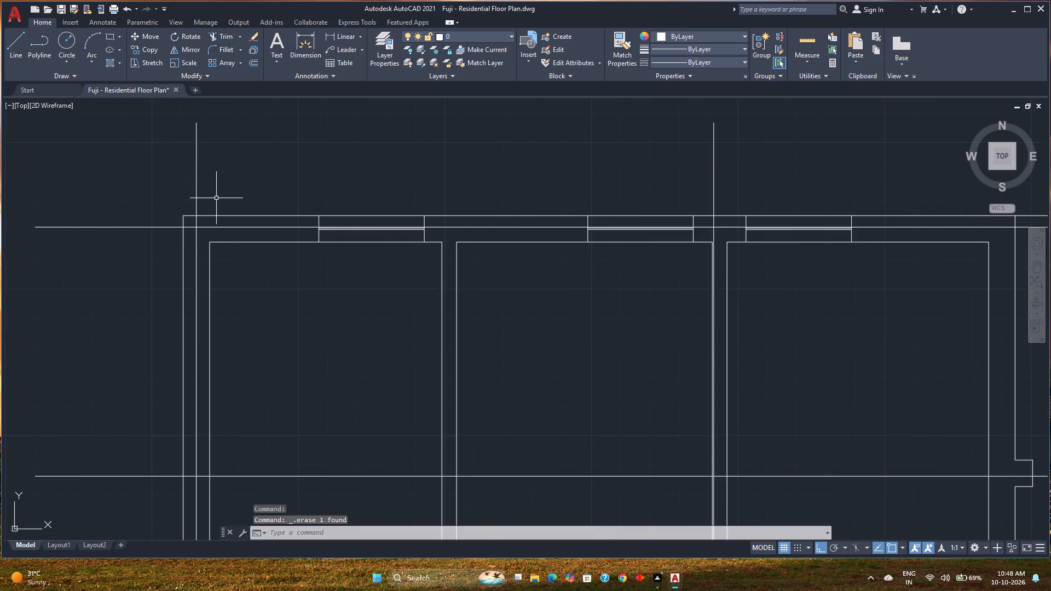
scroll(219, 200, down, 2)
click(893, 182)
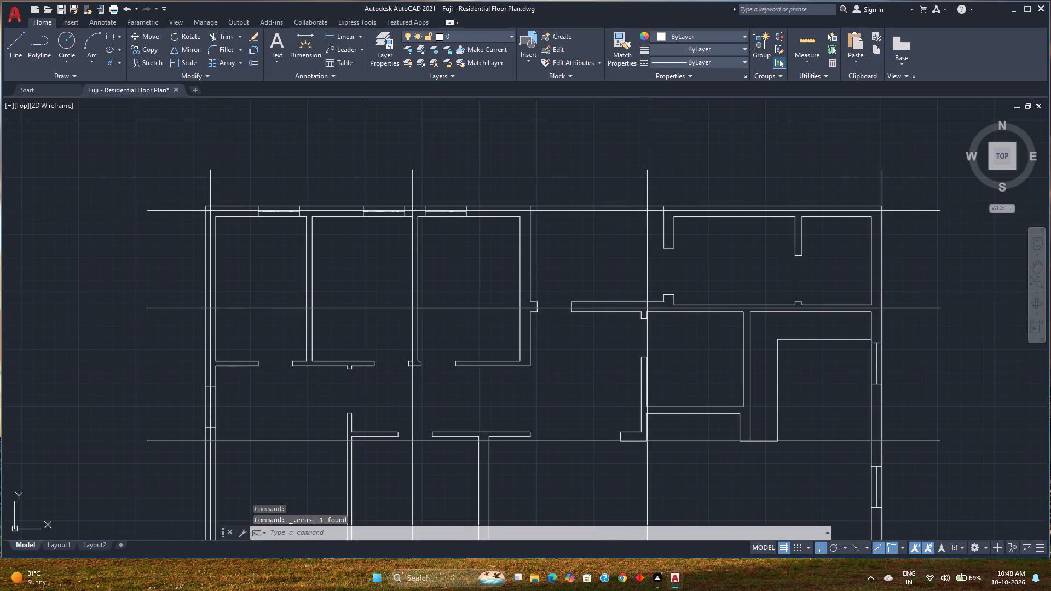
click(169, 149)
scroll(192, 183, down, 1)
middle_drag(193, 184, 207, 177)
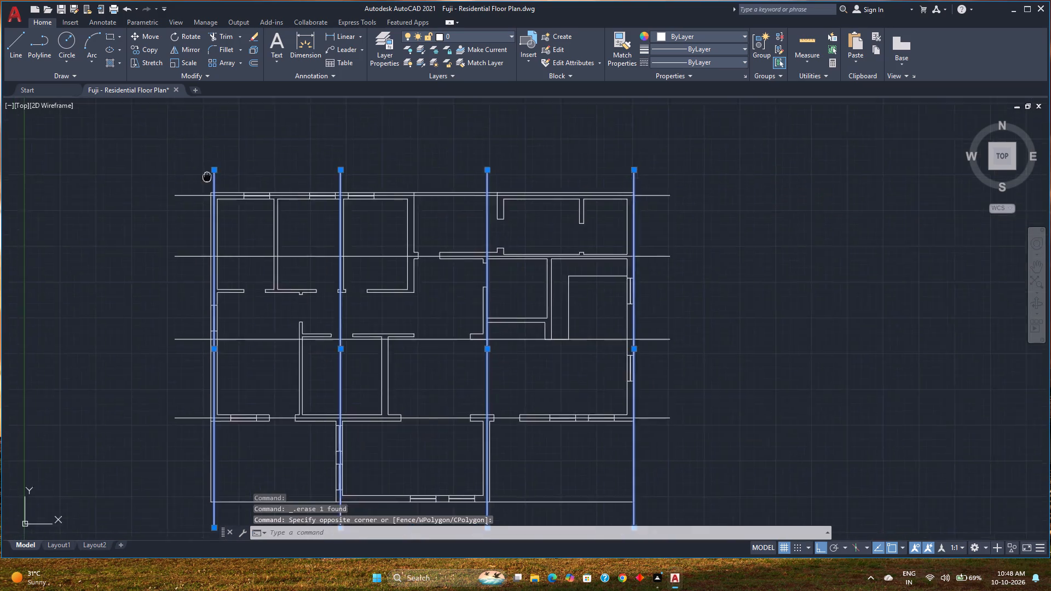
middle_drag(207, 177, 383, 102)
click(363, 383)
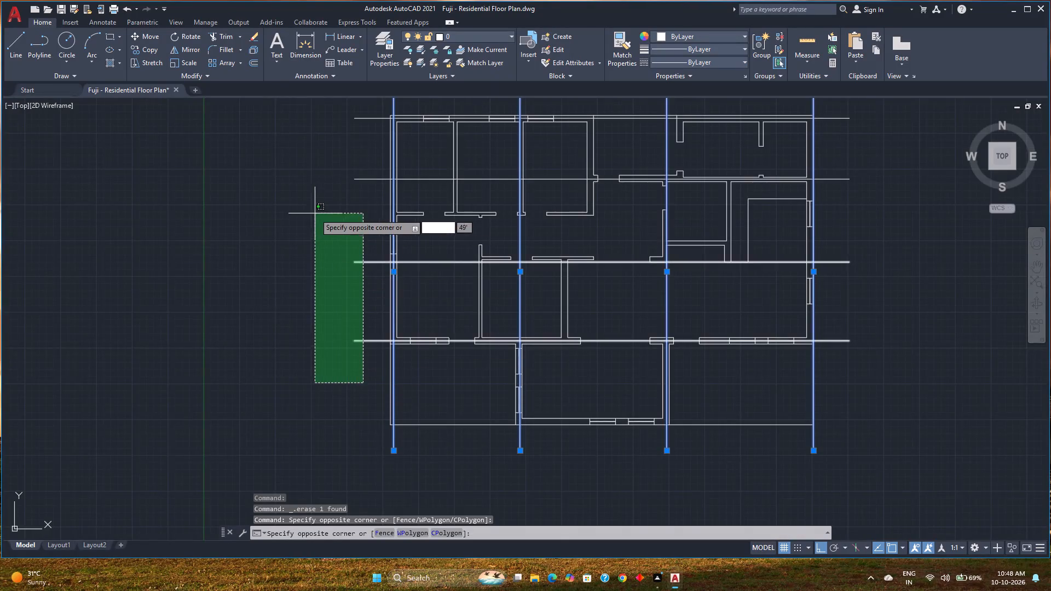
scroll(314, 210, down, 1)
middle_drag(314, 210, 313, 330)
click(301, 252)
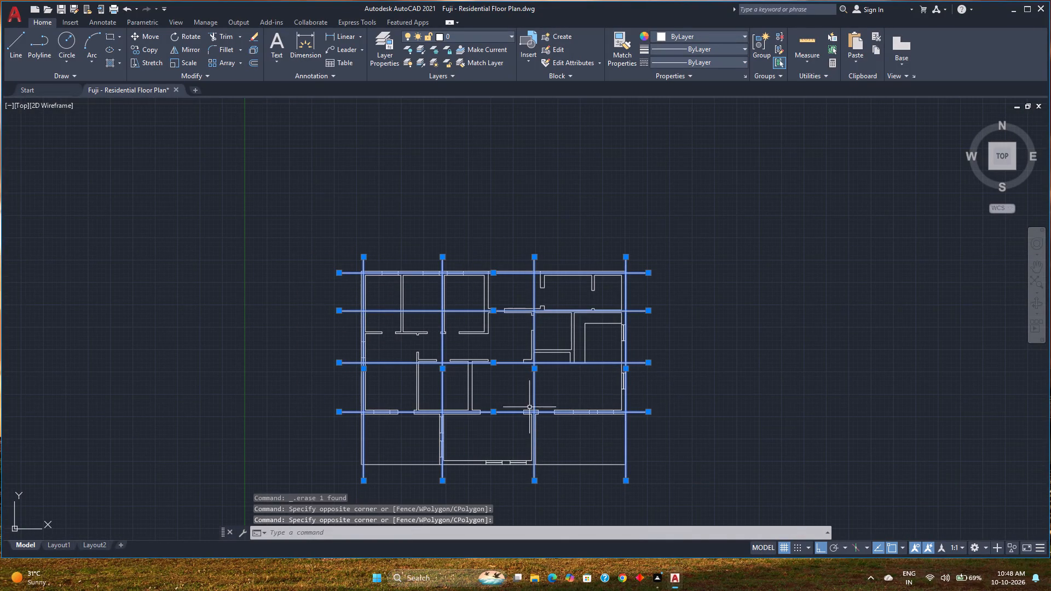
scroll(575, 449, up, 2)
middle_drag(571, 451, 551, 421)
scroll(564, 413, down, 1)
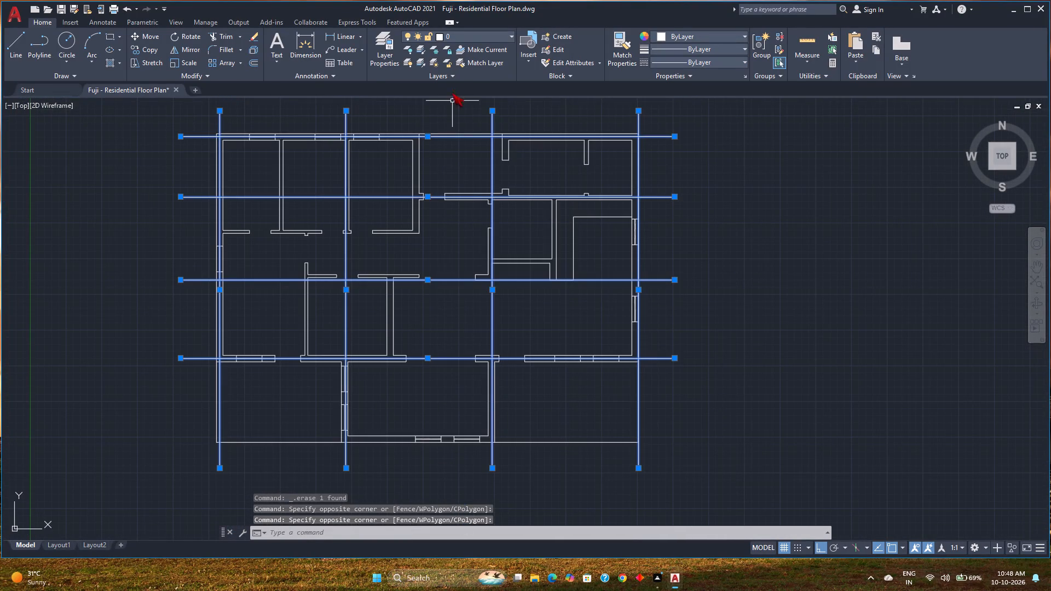
Create a new layer named Guide Lines in the layer properties manager.
click(390, 57)
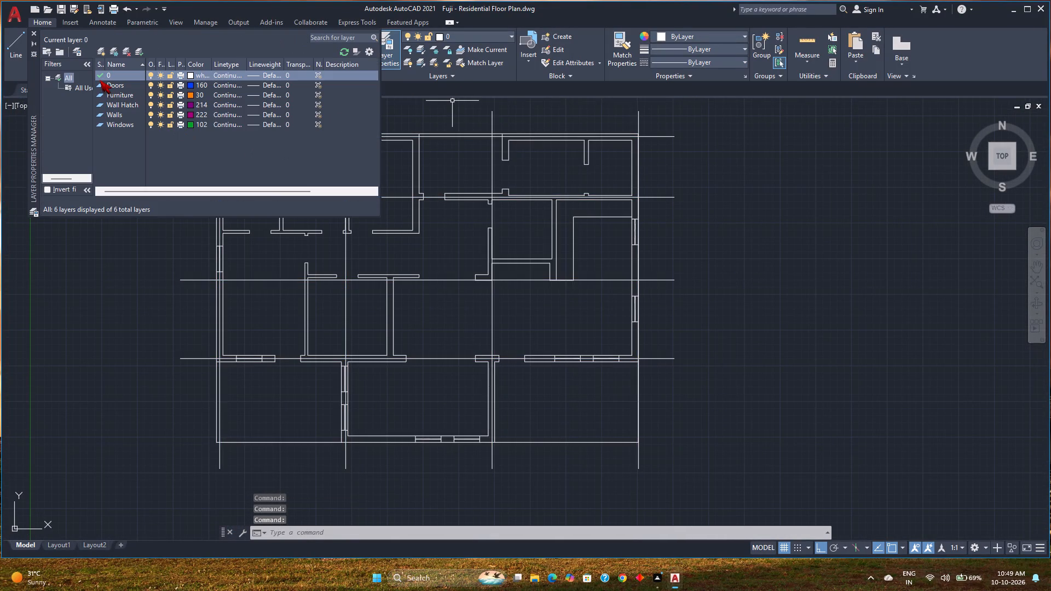
key(alt+l)
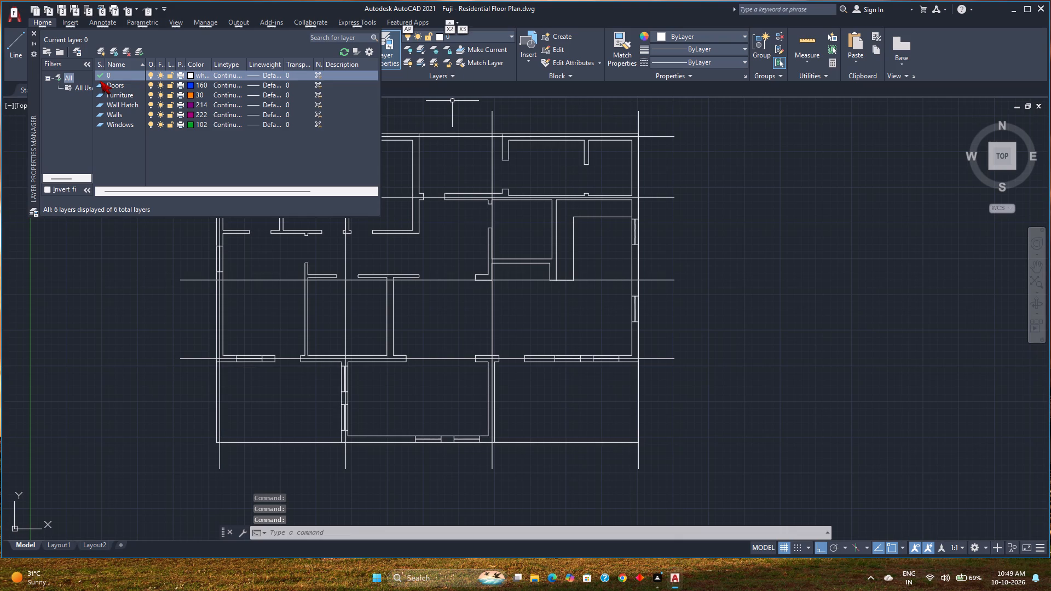
click(190, 164)
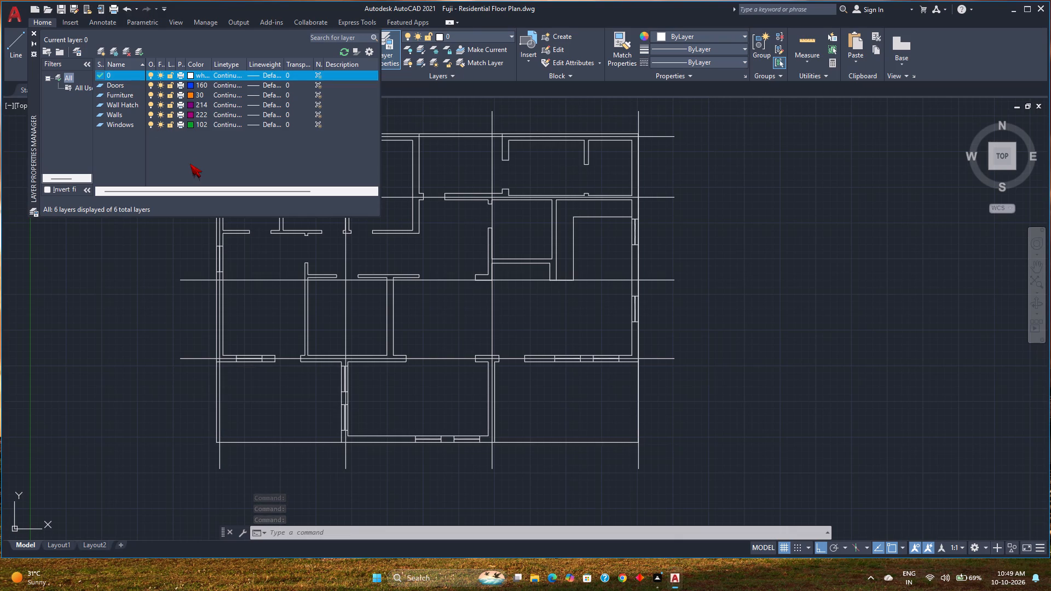
key(alt+n)
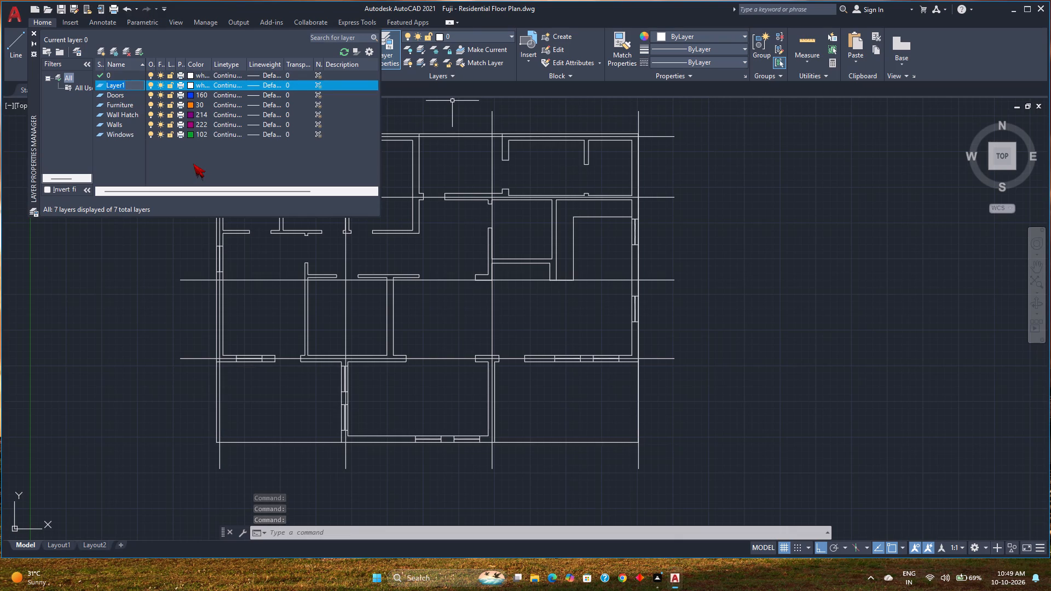
text(Gudie)
key(BackSpace)
key(BackSpace)
key(BackSpace)
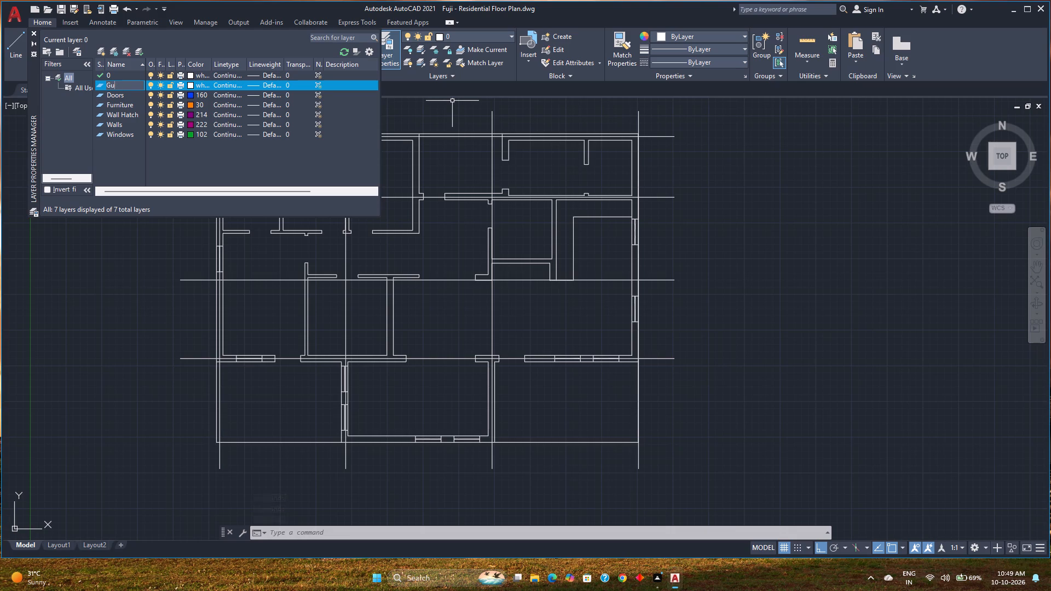
text(idelIne)
key(BackSpace)
key(BackSpace)
key(BackSpace)
key(BackSpace)
key(space)
text(Lines)
key(Return)
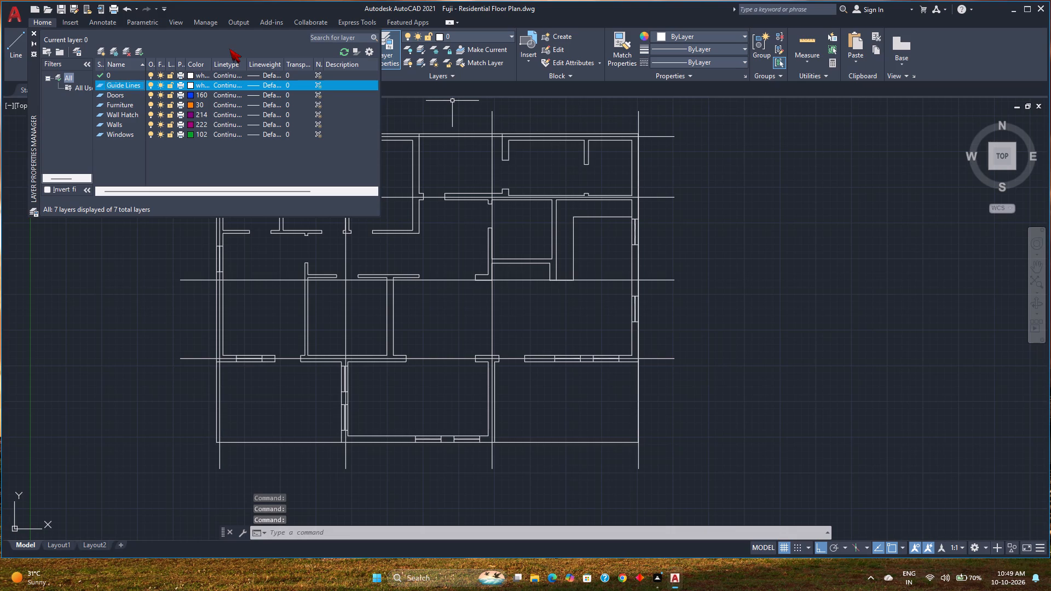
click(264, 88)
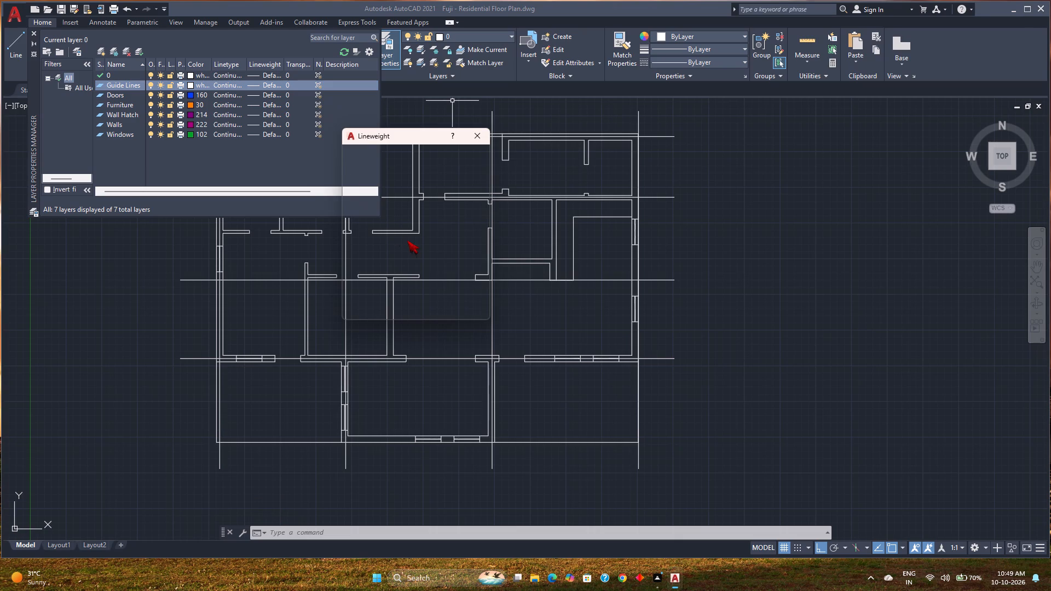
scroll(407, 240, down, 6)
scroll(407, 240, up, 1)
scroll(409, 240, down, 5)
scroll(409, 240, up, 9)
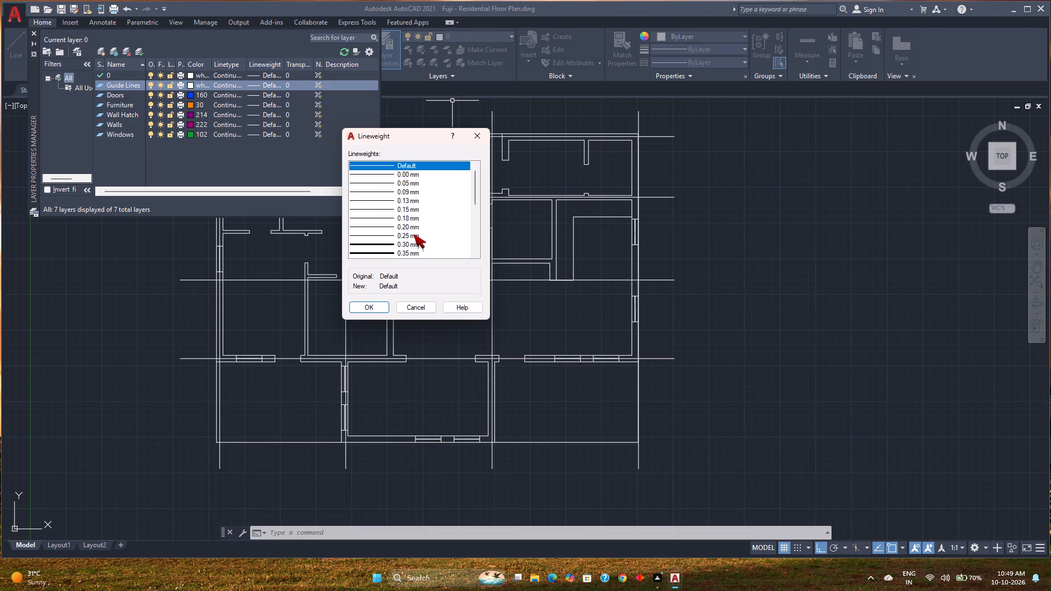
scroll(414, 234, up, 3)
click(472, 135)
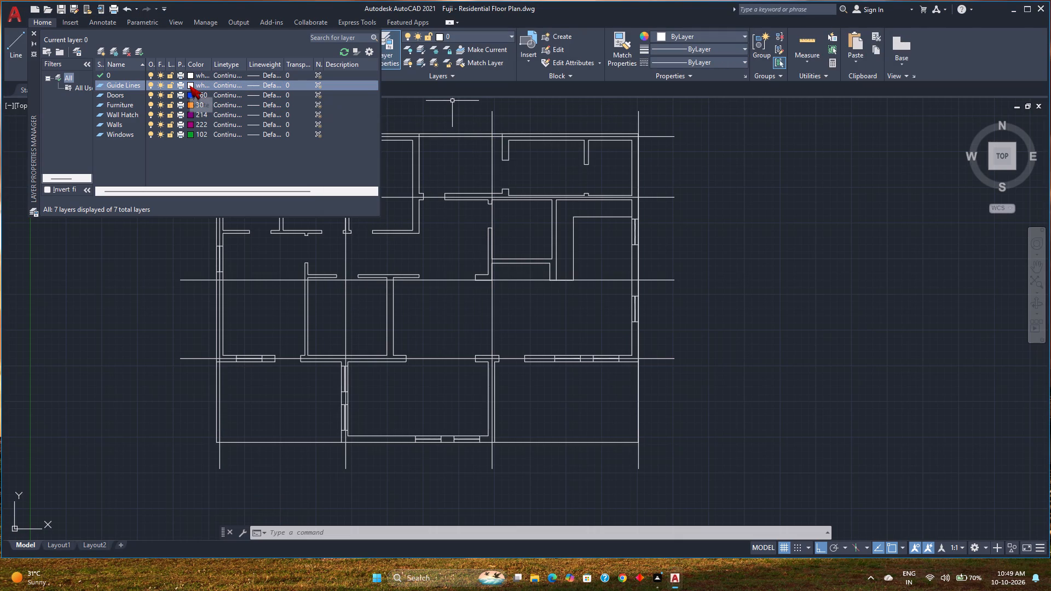
Lock the Guide Lines layer and close the layer properties manager.
click(170, 86)
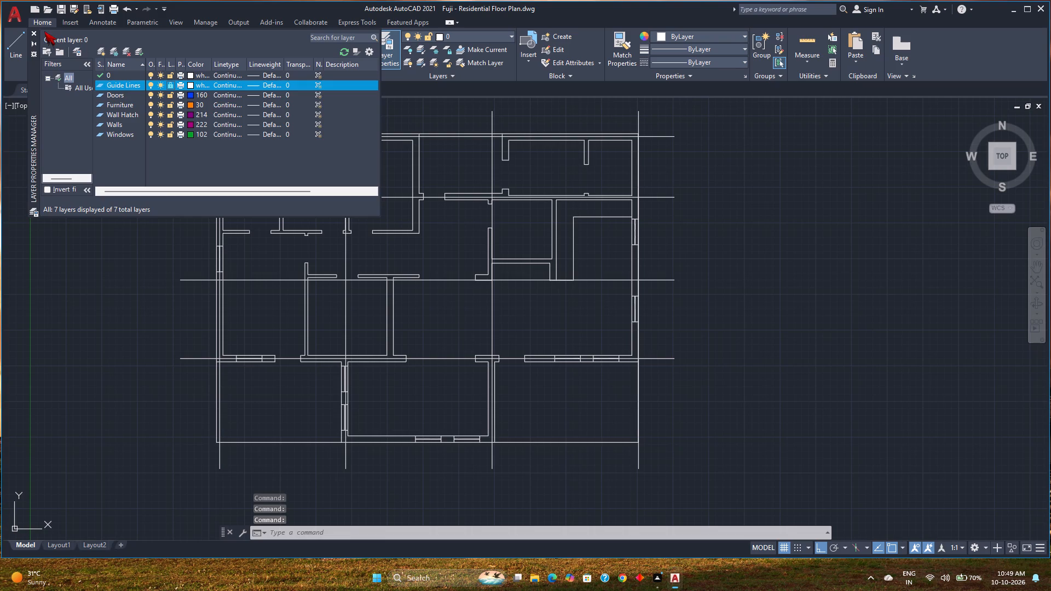
click(32, 31)
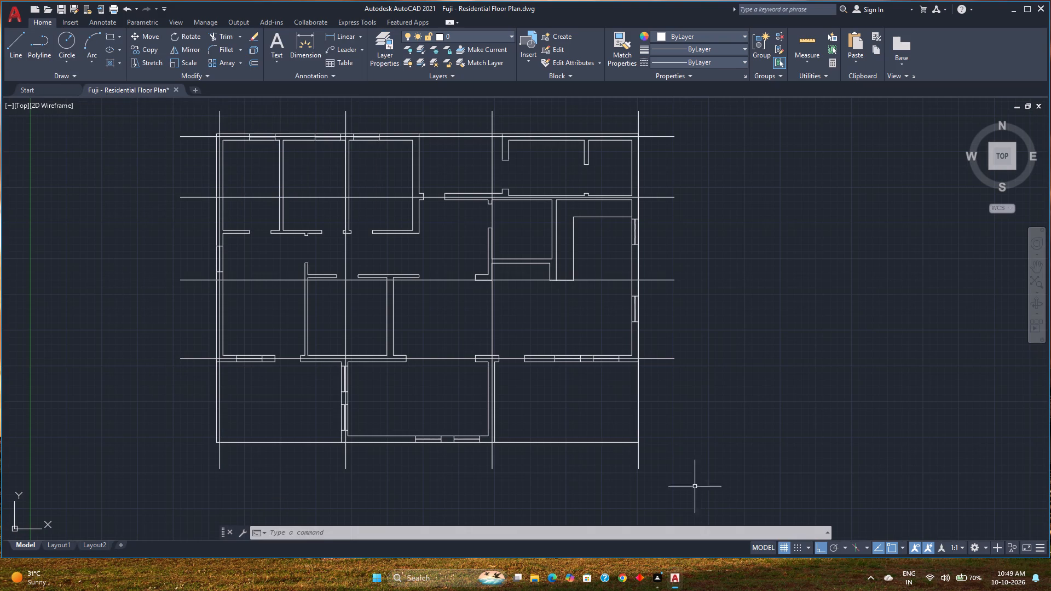
Assign the four vertical and four horizontal grid lines across the plan to the Guide Lines layer.
click(677, 479)
click(172, 457)
click(176, 418)
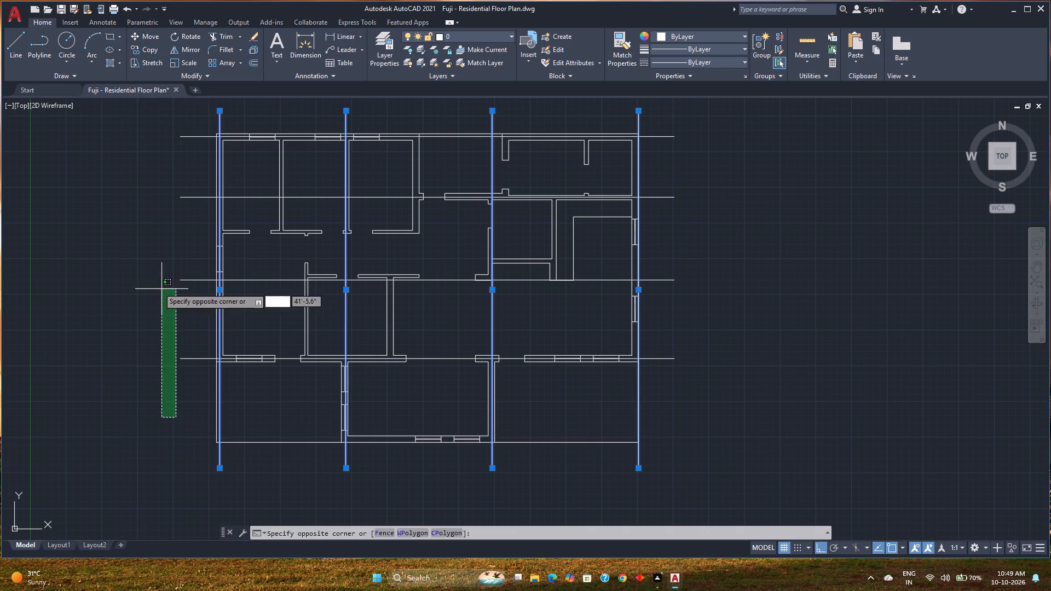
scroll(192, 349, up, 1)
key(Escape)
middle_drag(180, 356, 292, 336)
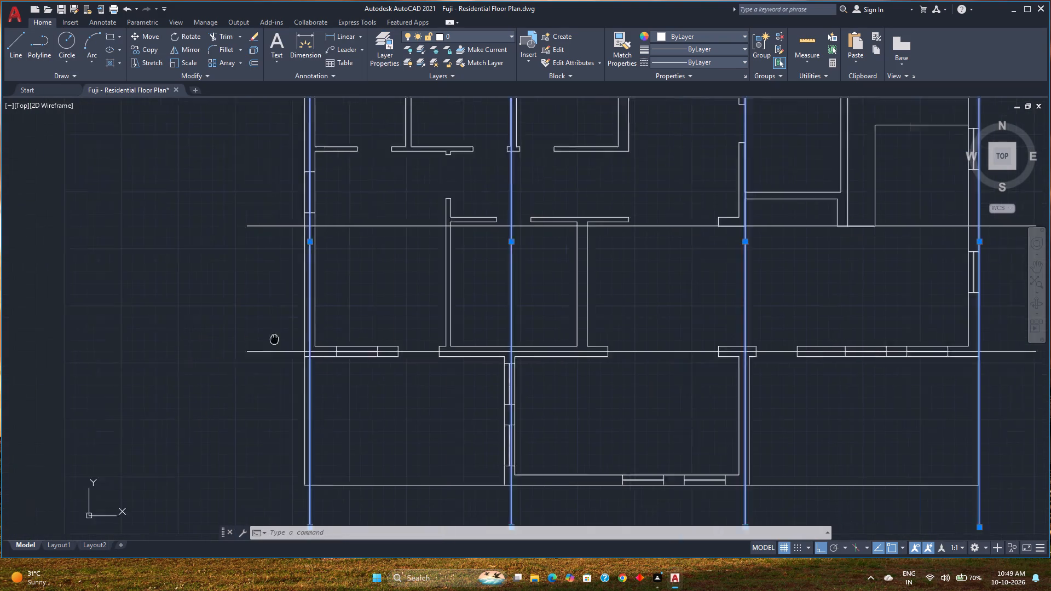
middle_drag(292, 336, 435, 283)
click(451, 341)
scroll(419, 259, down, 2)
middle_drag(419, 259, 437, 459)
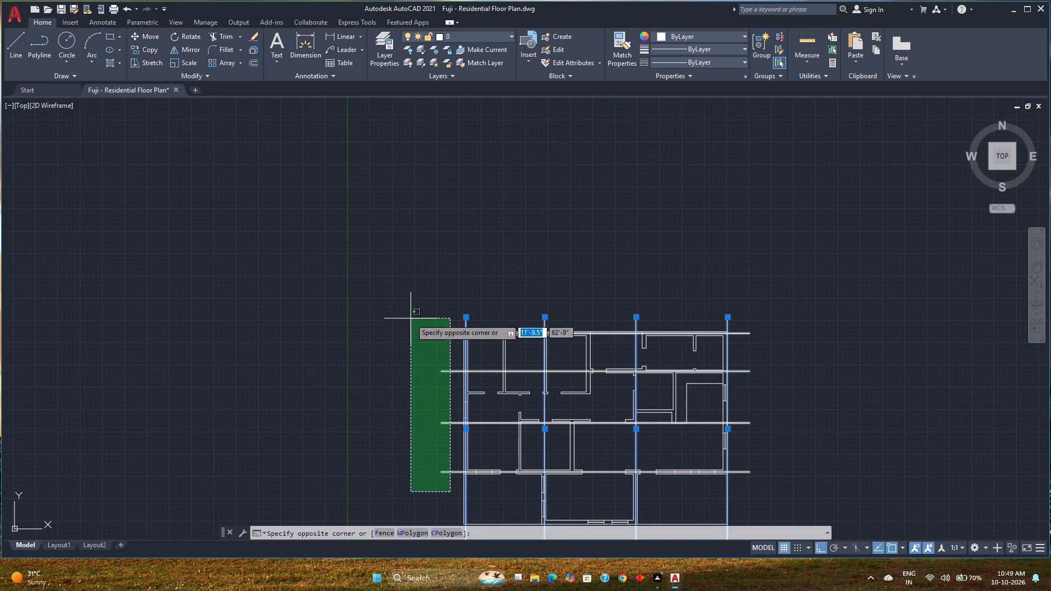
click(411, 317)
click(484, 38)
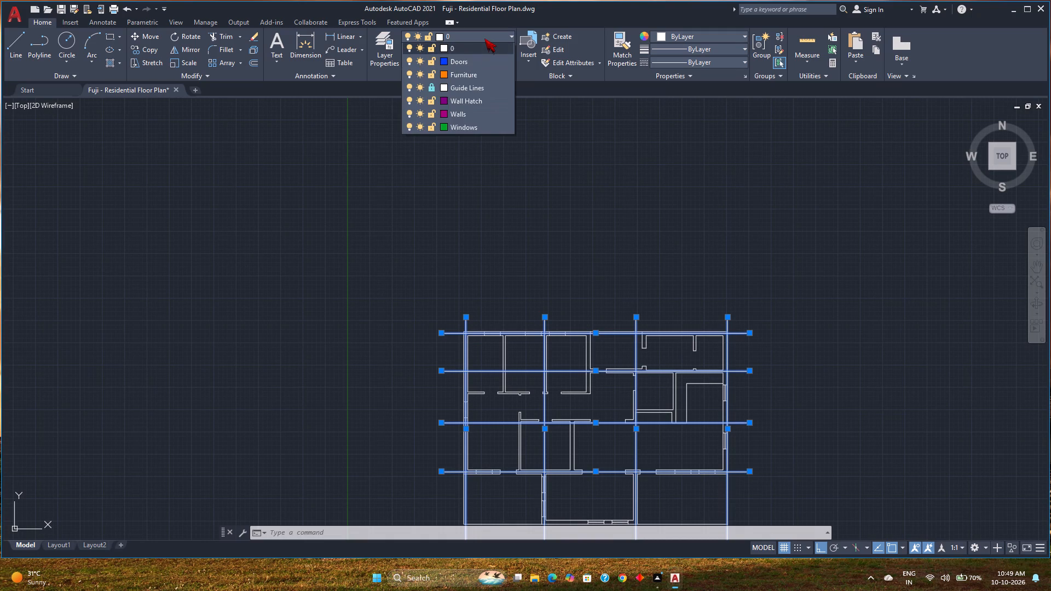
click(492, 91)
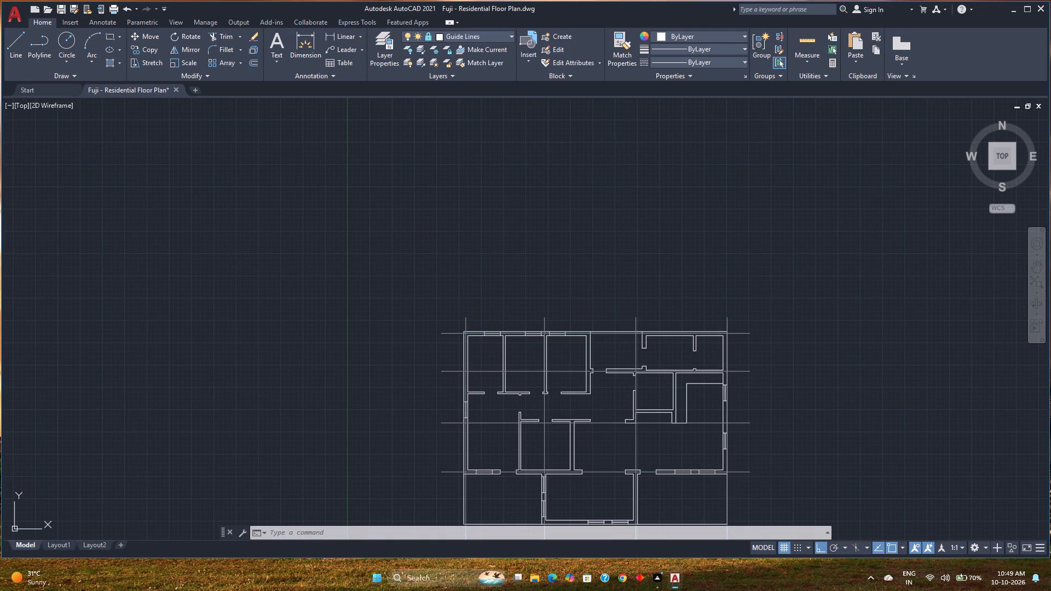
middle_drag(561, 257, 464, 192)
key(Escape)
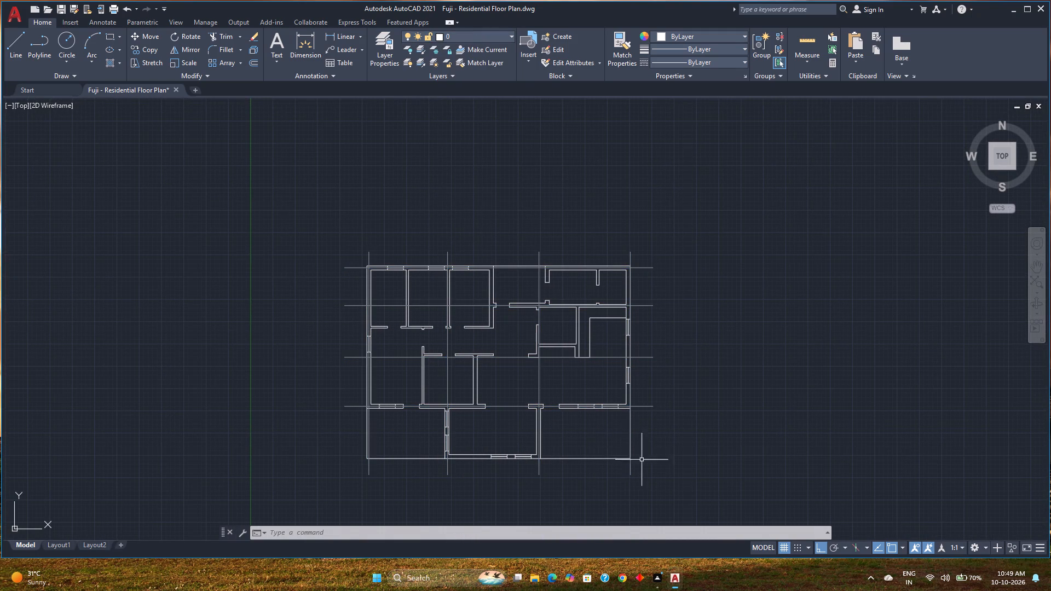
Group all the unlocked floor plan objects with one selection around the whole plan.
click(667, 478)
click(298, 178)
key(g)
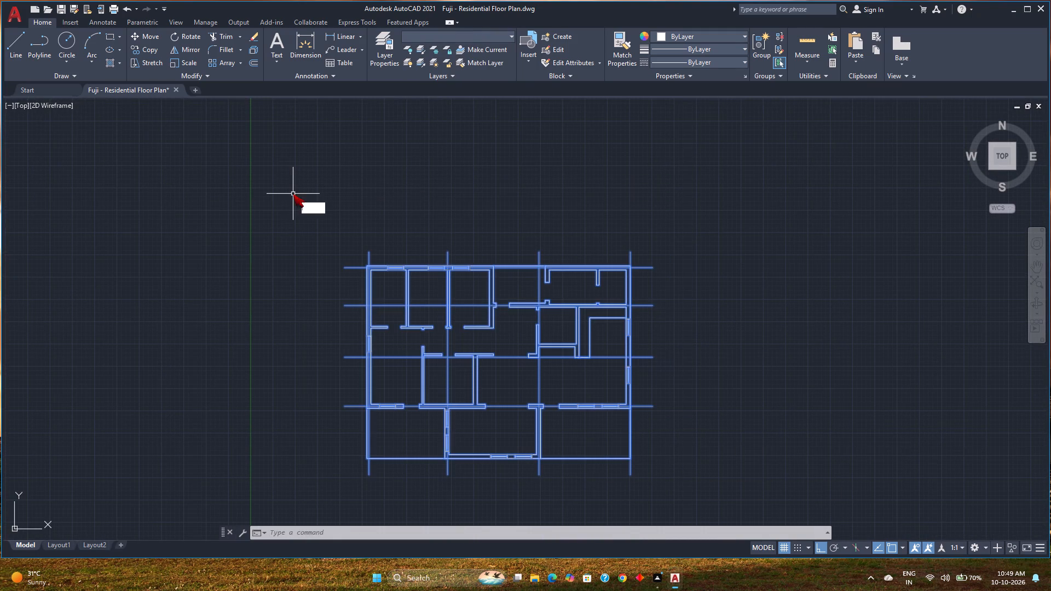
key(Return)
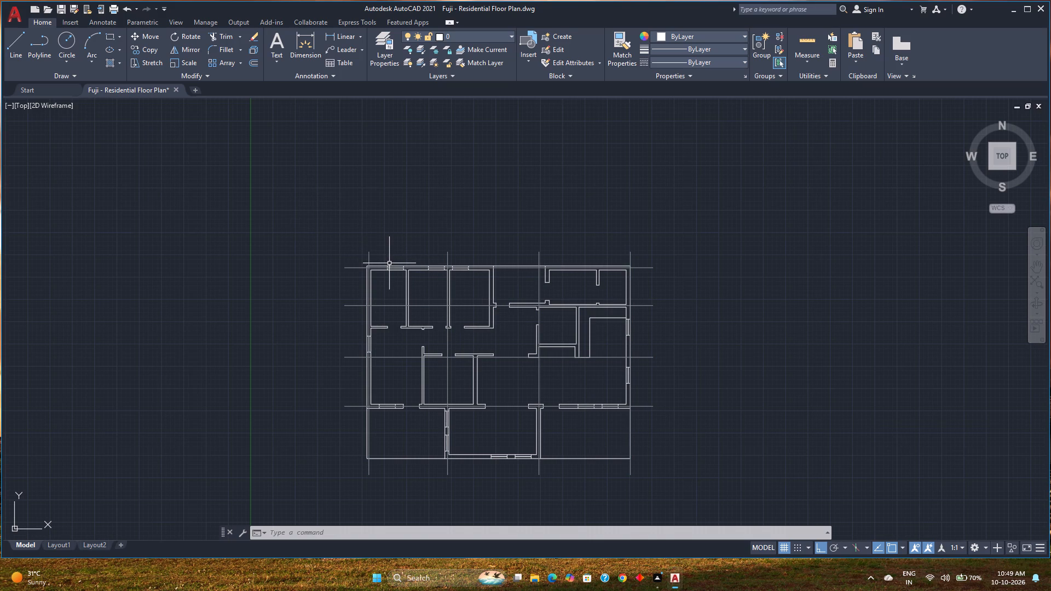
Select the plan group and examine how it sits against the guide lines at the south-east corner.
click(390, 265)
scroll(603, 450, down, 1)
scroll(603, 450, up, 3)
scroll(689, 454, up, 1)
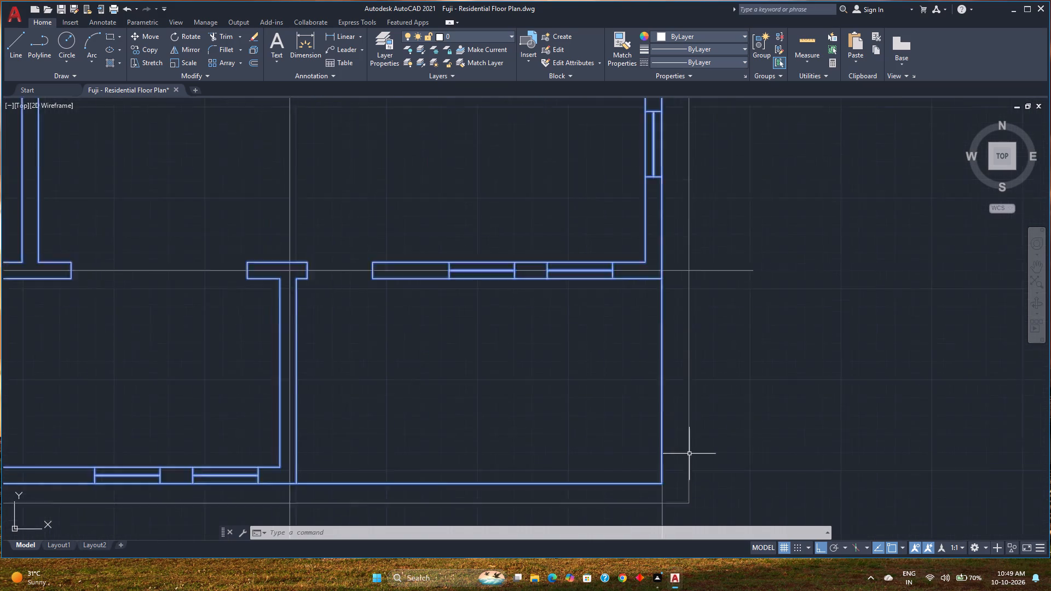
scroll(689, 454, up, 2)
middle_drag(661, 439, 668, 324)
scroll(639, 407, up, 4)
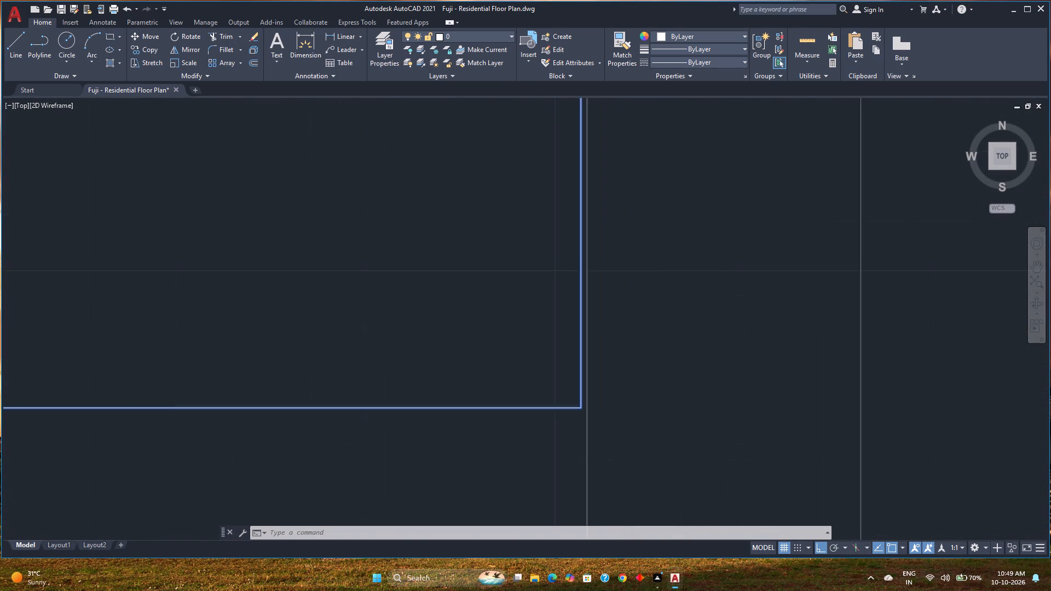
scroll(567, 409, up, 1)
scroll(574, 403, down, 7)
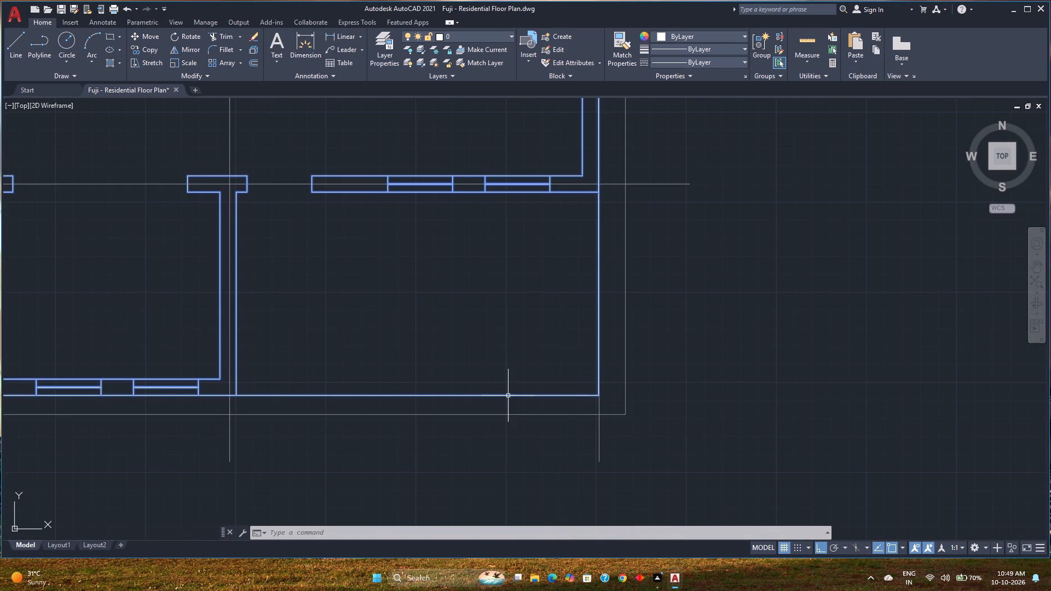
middle_drag(508, 396, 540, 387)
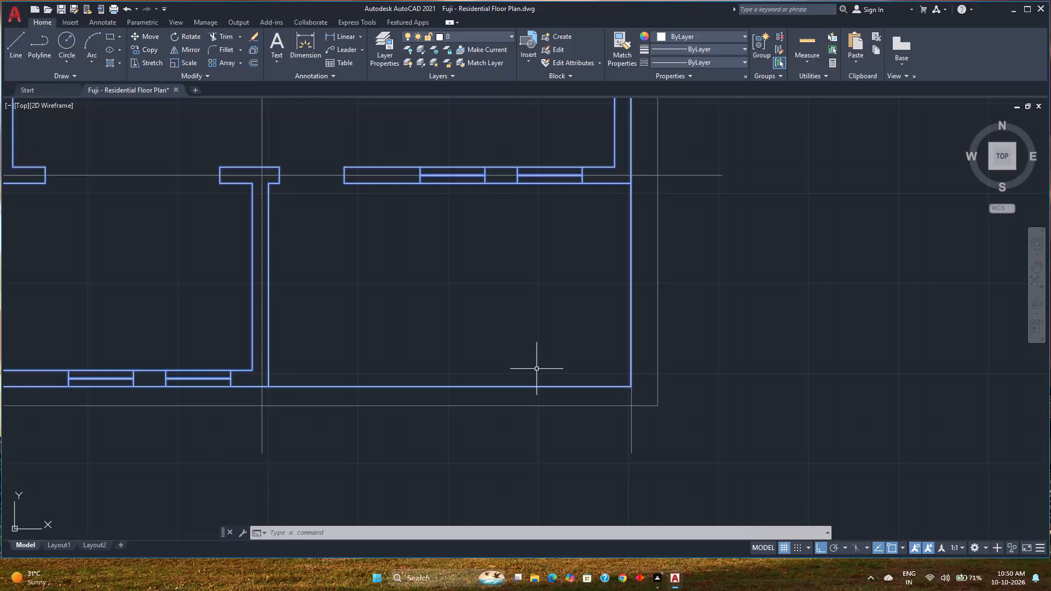
key(Escape)
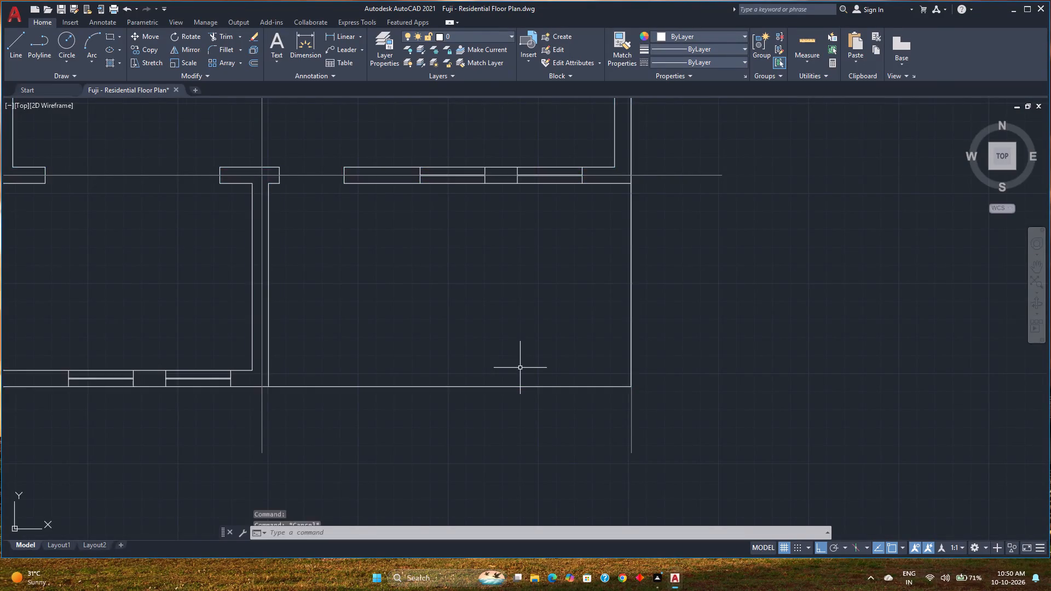
Unlock the Guide Lines layer.
scroll(520, 367, down, 2)
middle_drag(521, 367, 648, 382)
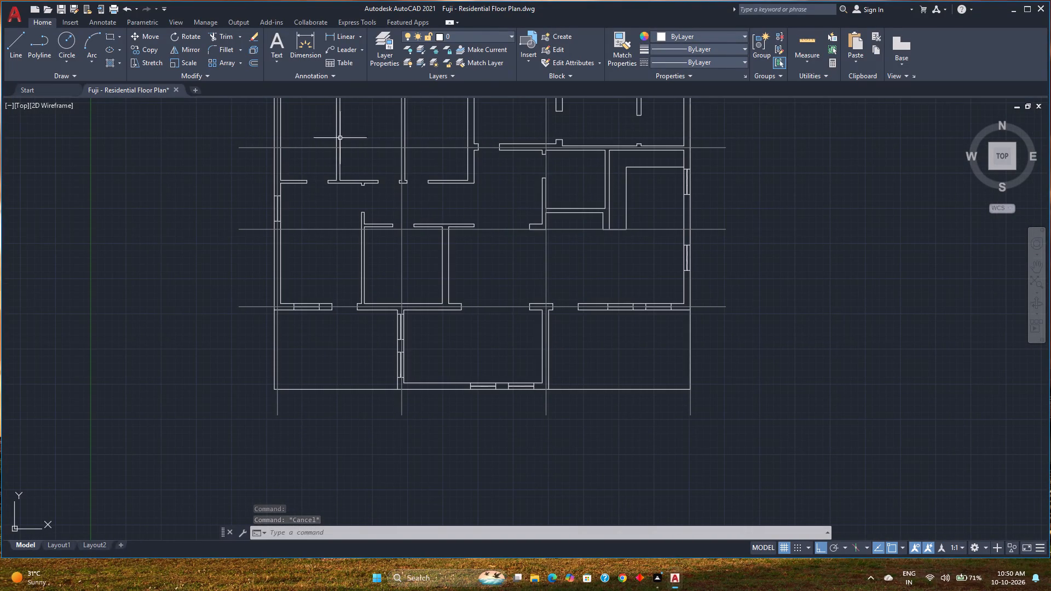
click(461, 37)
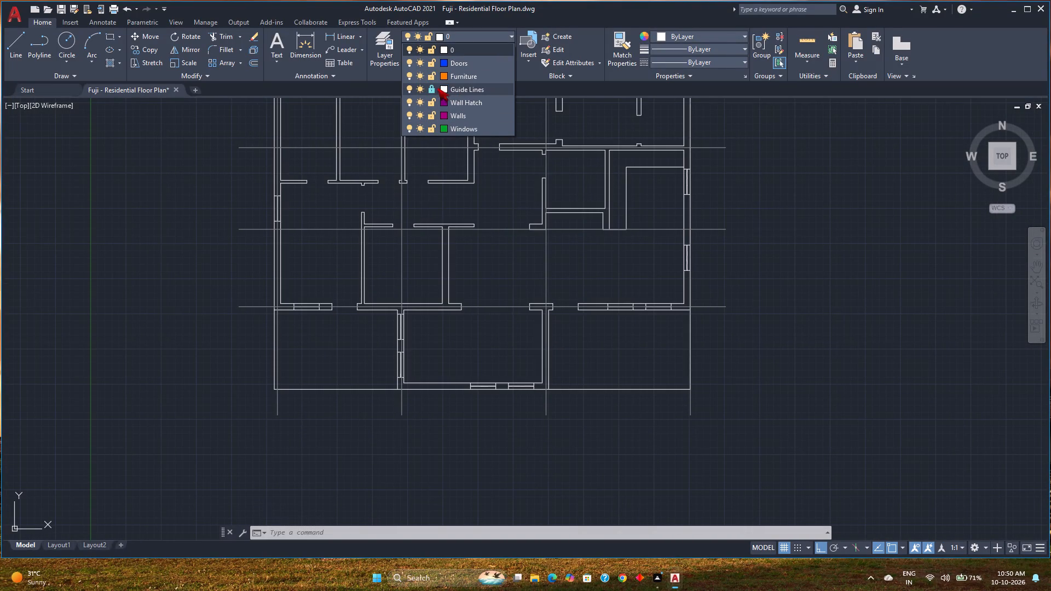
click(432, 88)
key(Escape)
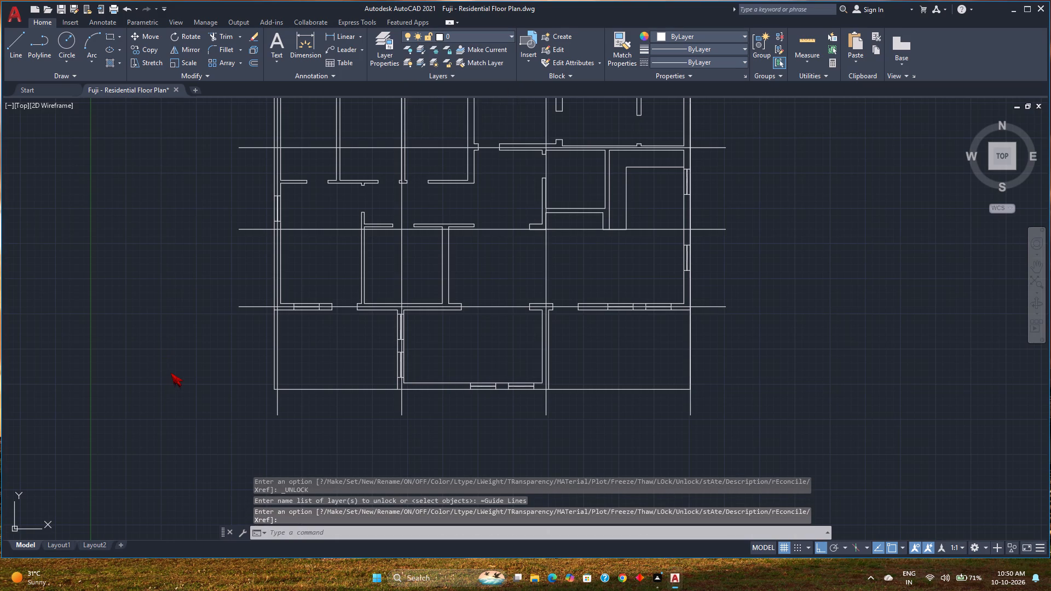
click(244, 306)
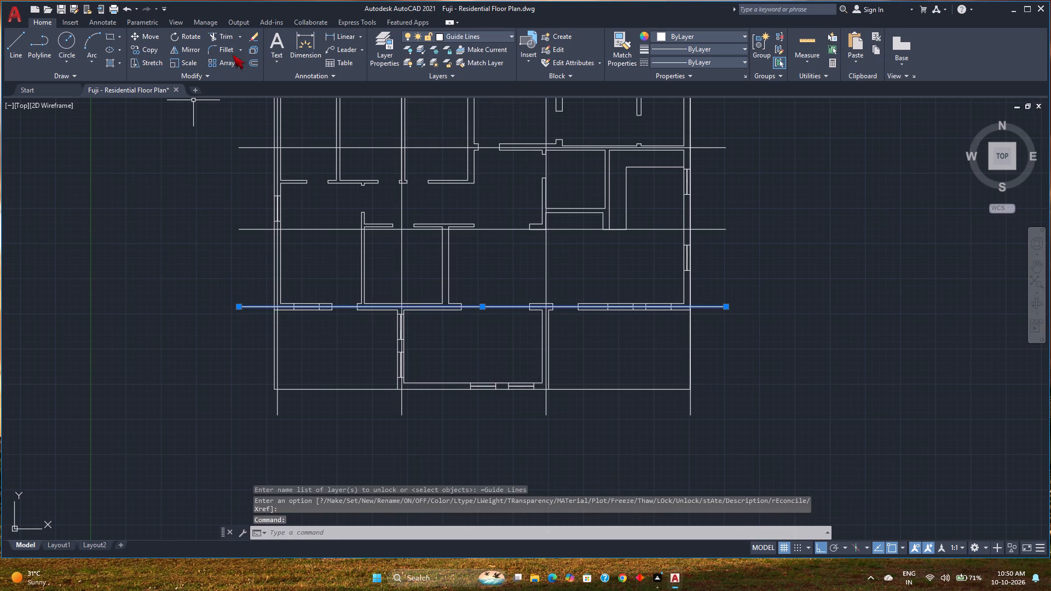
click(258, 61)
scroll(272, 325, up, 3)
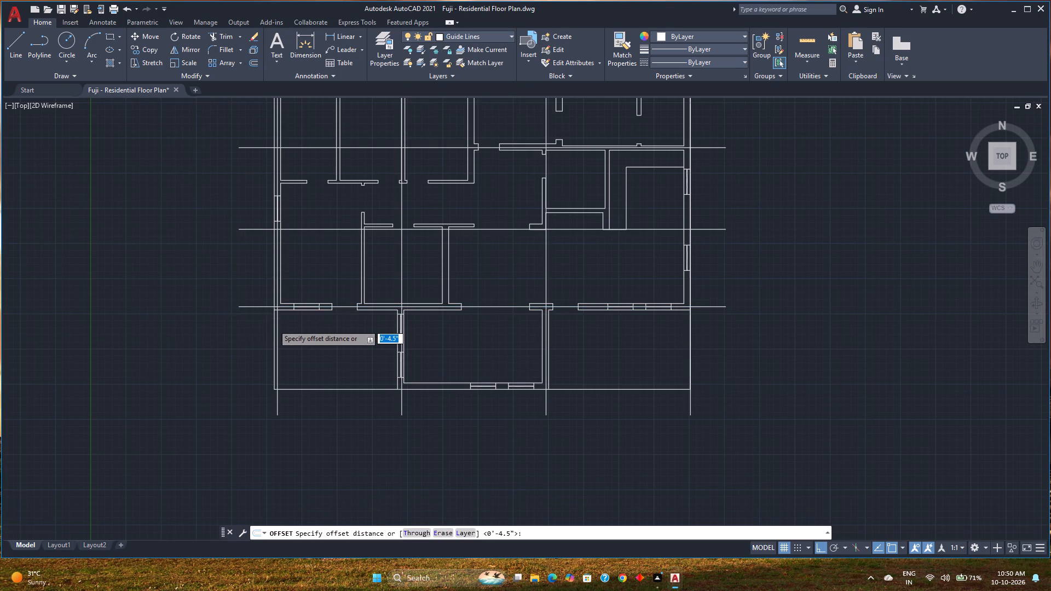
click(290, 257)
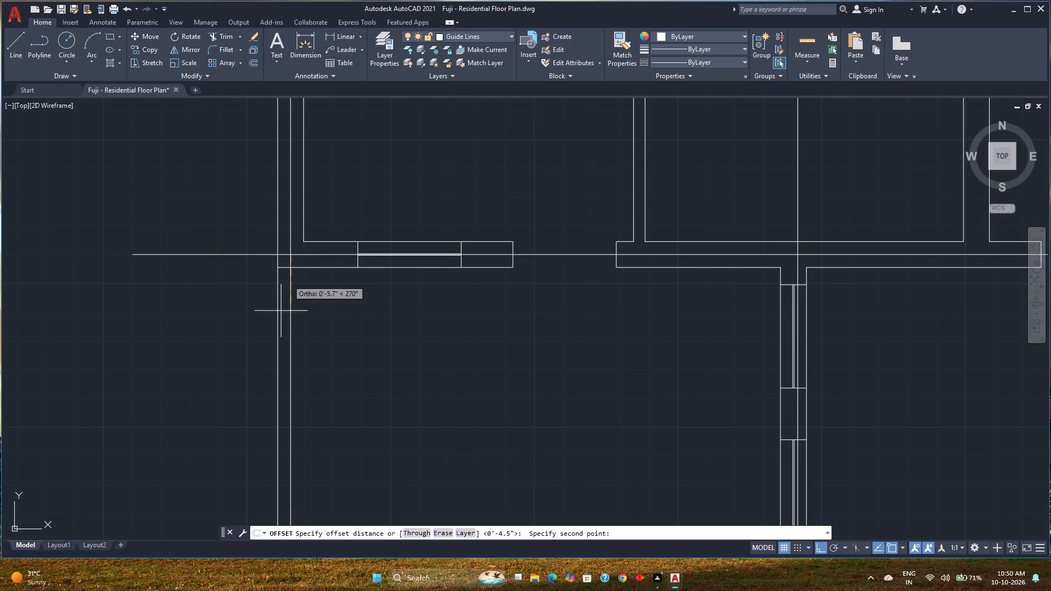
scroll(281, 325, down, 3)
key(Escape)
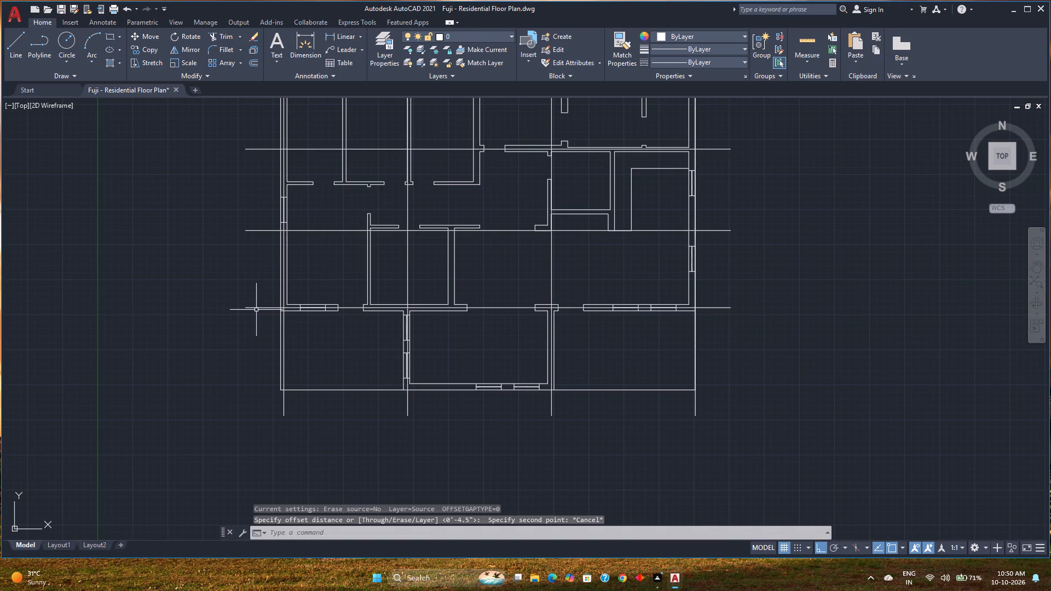
Copy the southernmost horizontal guide line down to the plan's south boundary, using the west vertical guide line as reference.
click(257, 309)
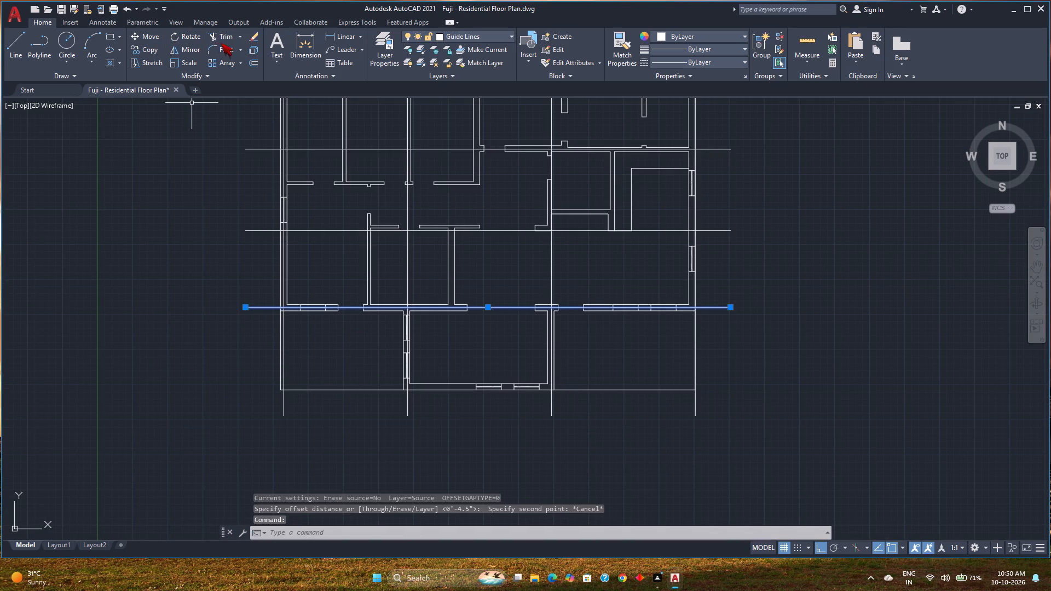
click(154, 51)
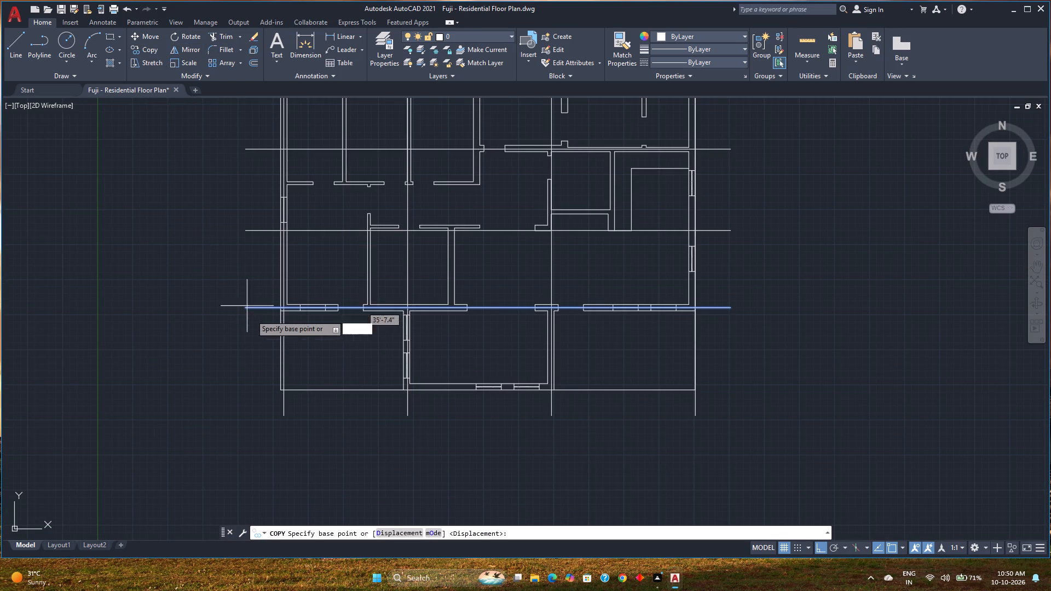
scroll(265, 332, up, 3)
click(339, 240)
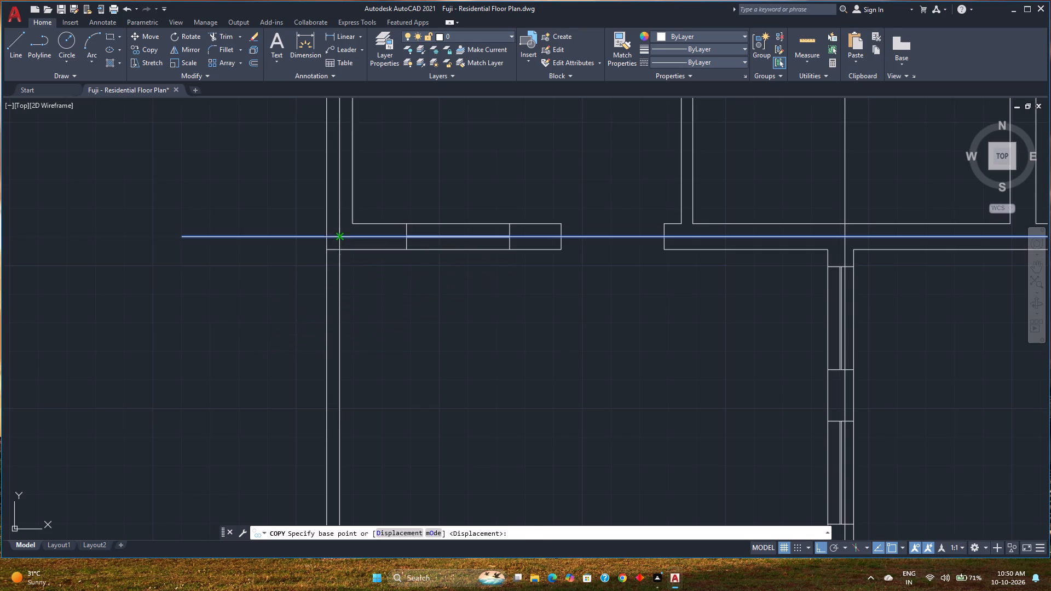
scroll(336, 305, down, 3)
middle_drag(336, 305, 334, 282)
click(334, 346)
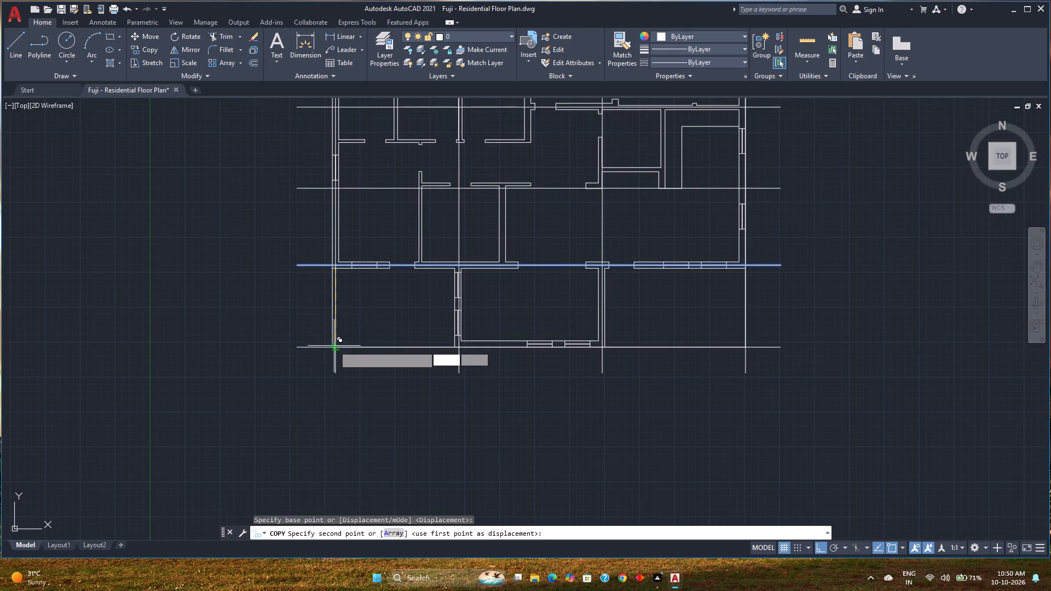
key(Escape)
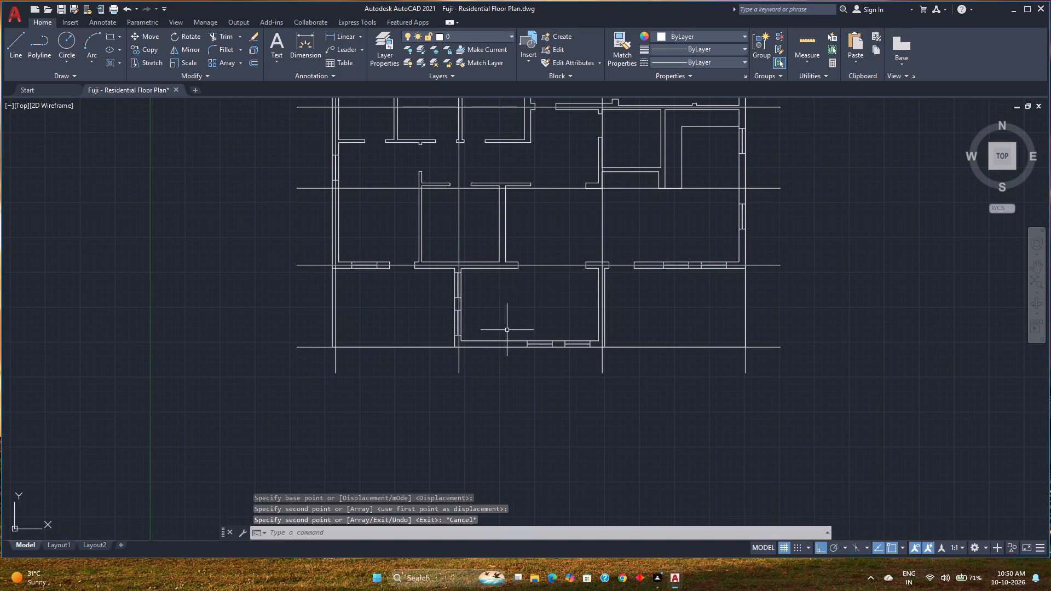
Lock the Guide Lines layer.
click(471, 35)
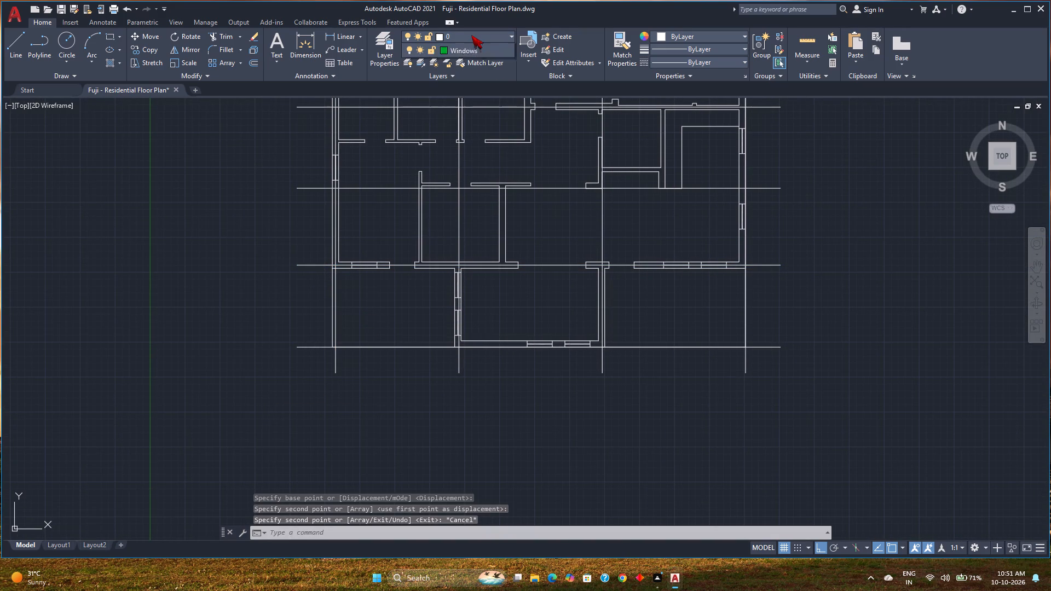
click(430, 89)
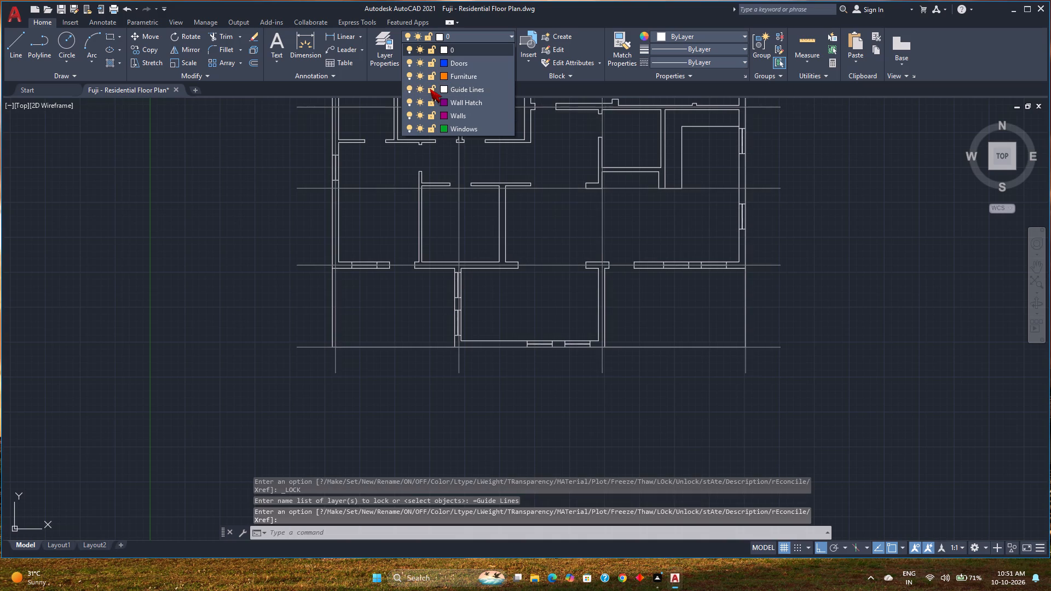
key(Escape)
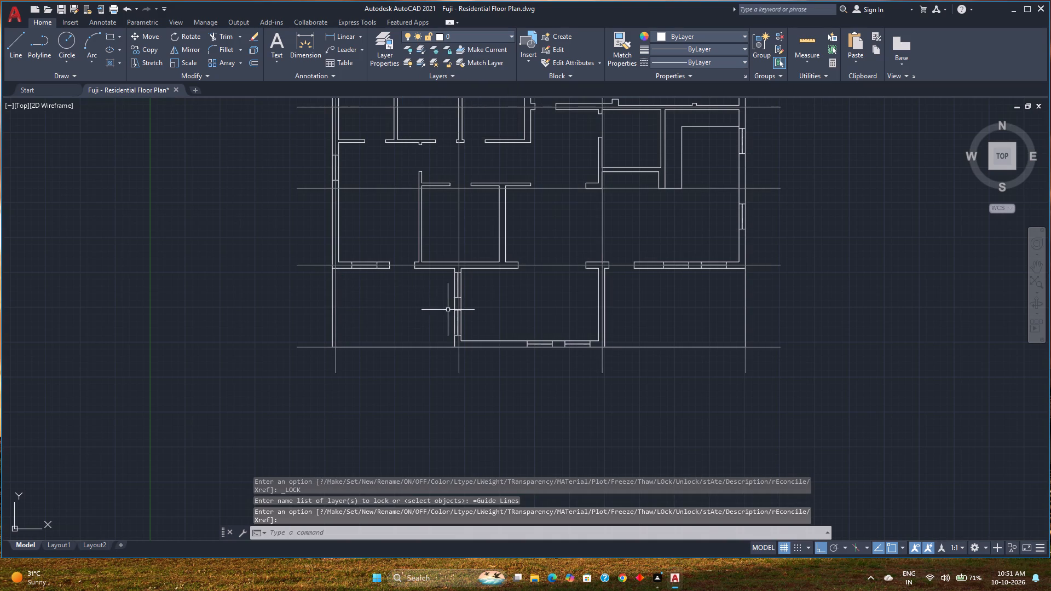
Select the plan group and examine how its south-east, north-west and north-east corners sit against the guide lines.
click(456, 316)
middle_drag(464, 286, 398, 318)
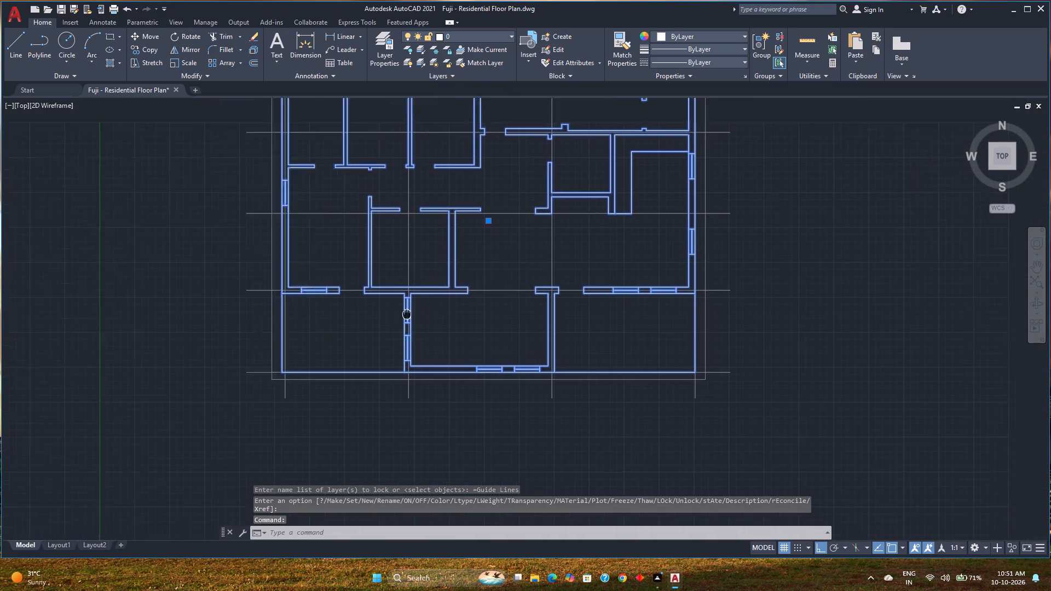
middle_drag(398, 318, 279, 369)
middle_drag(521, 414, 525, 357)
scroll(582, 403, up, 2)
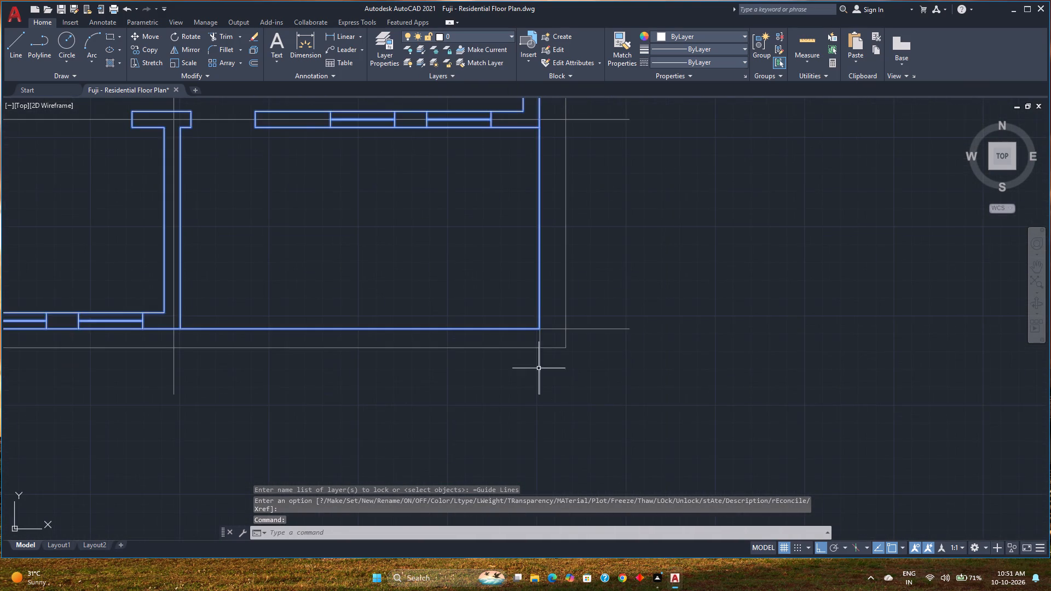
scroll(520, 304, up, 3)
scroll(590, 418, up, 3)
scroll(608, 355, up, 2)
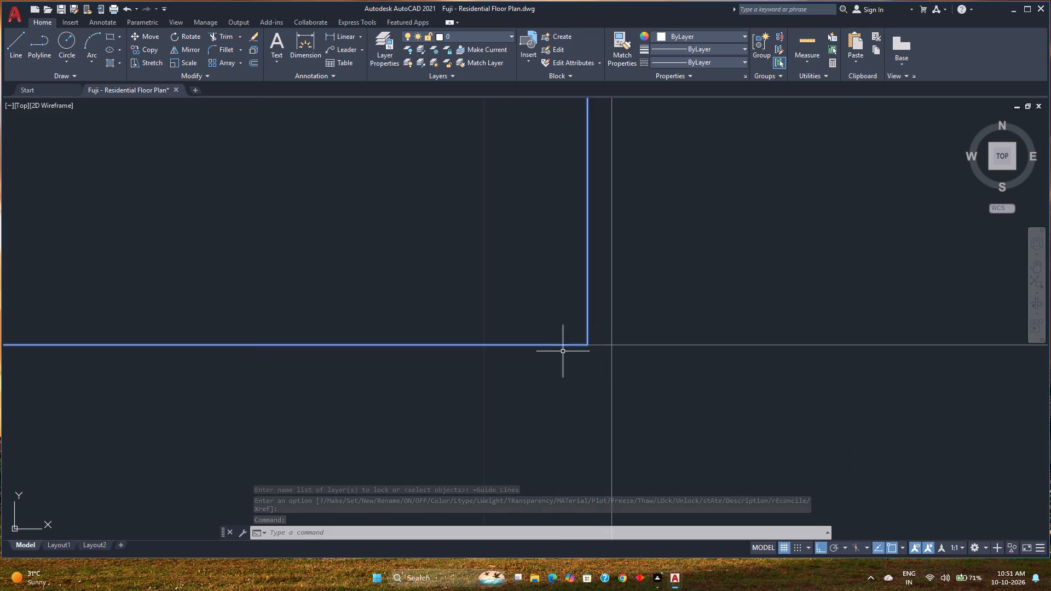
scroll(556, 350, down, 4)
middle_drag(447, 368, 549, 460)
scroll(495, 412, down, 6)
middle_drag(311, 350, 596, 491)
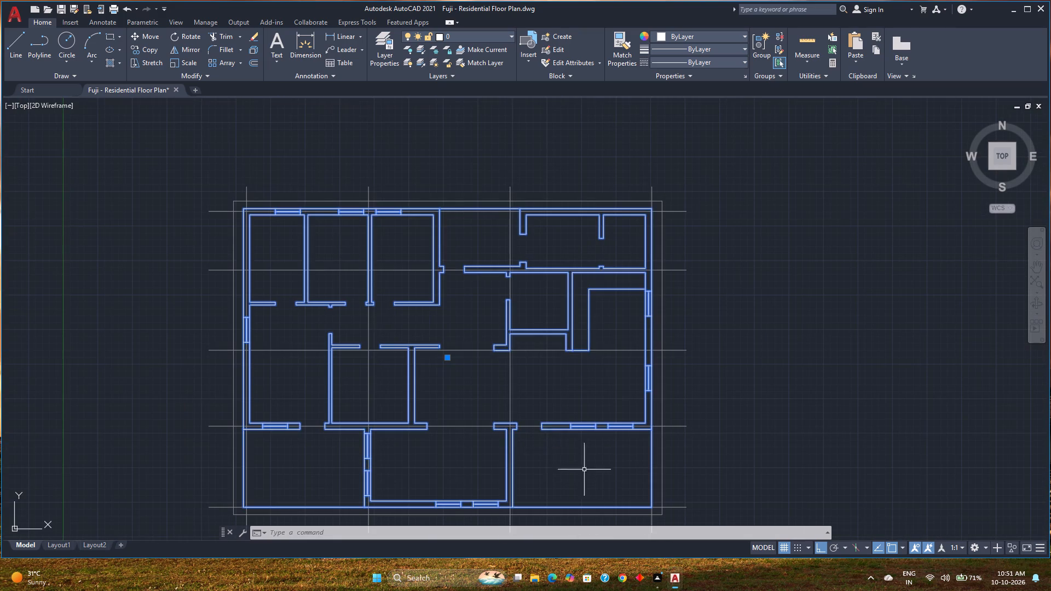
scroll(253, 210, up, 5)
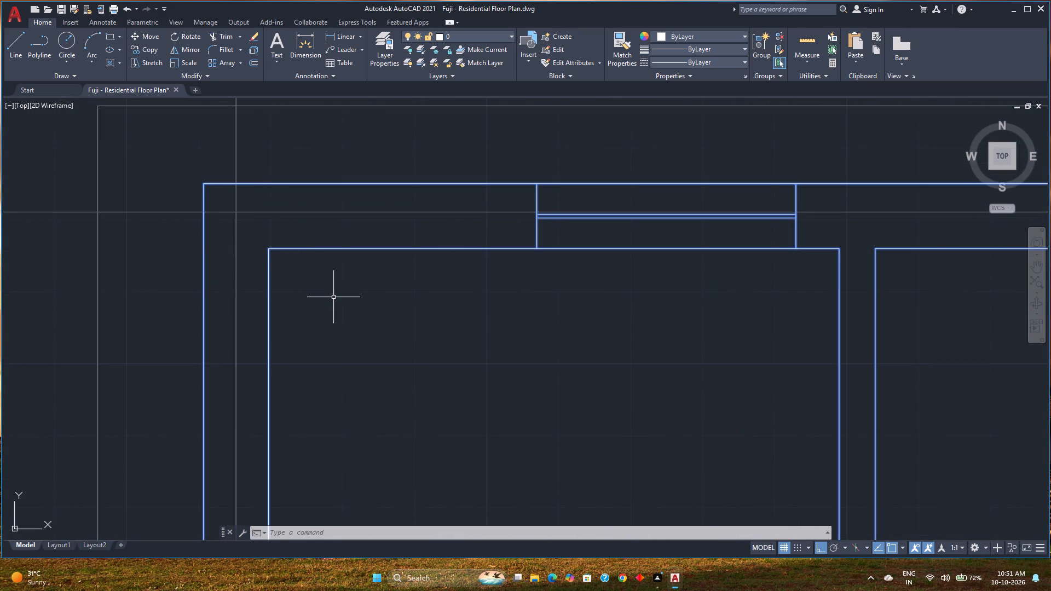
scroll(334, 297, down, 3)
middle_drag(549, 316, 163, 254)
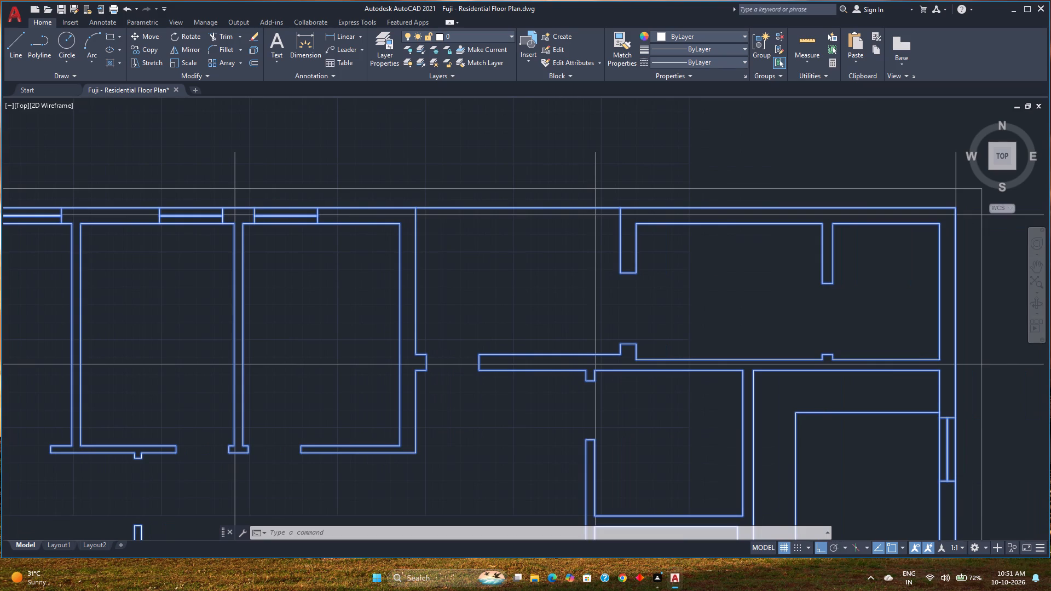
middle_drag(699, 272, 335, 253)
scroll(642, 196, up, 3)
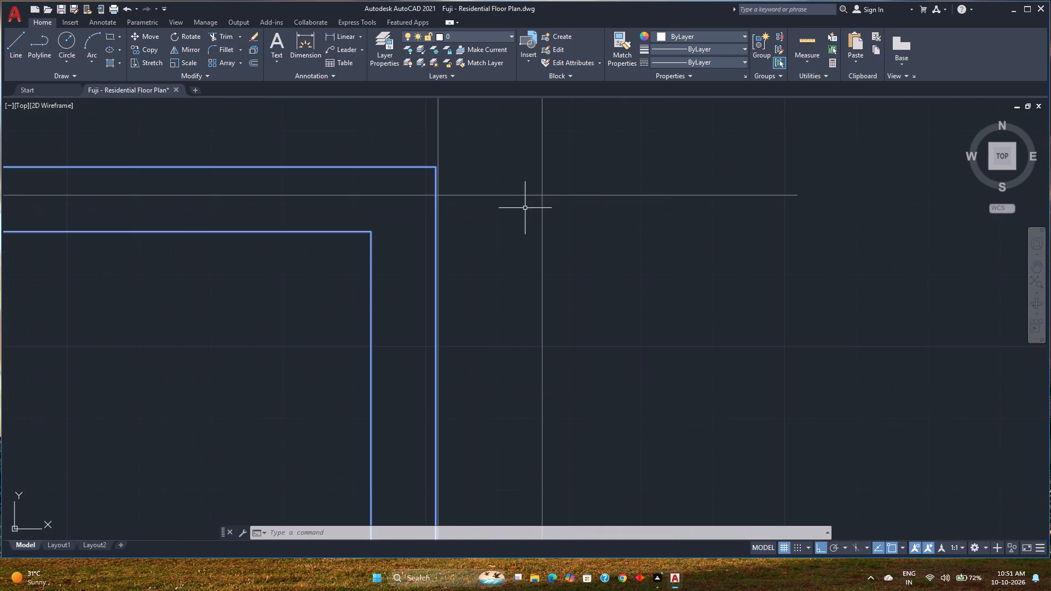
middle_drag(500, 215, 692, 247)
key(Escape)
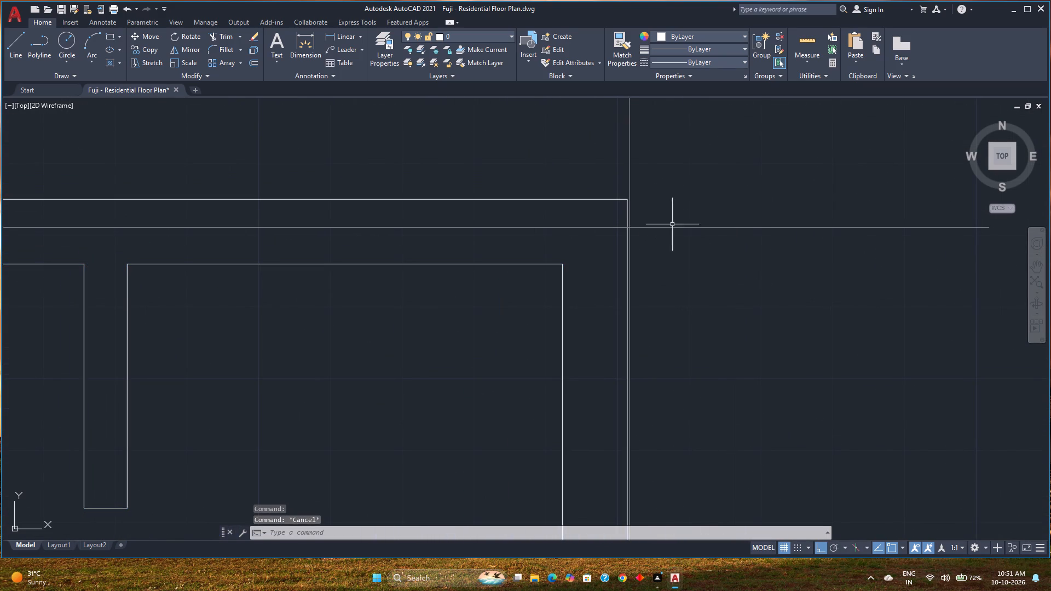
Unlock the Guide Lines layer.
click(465, 35)
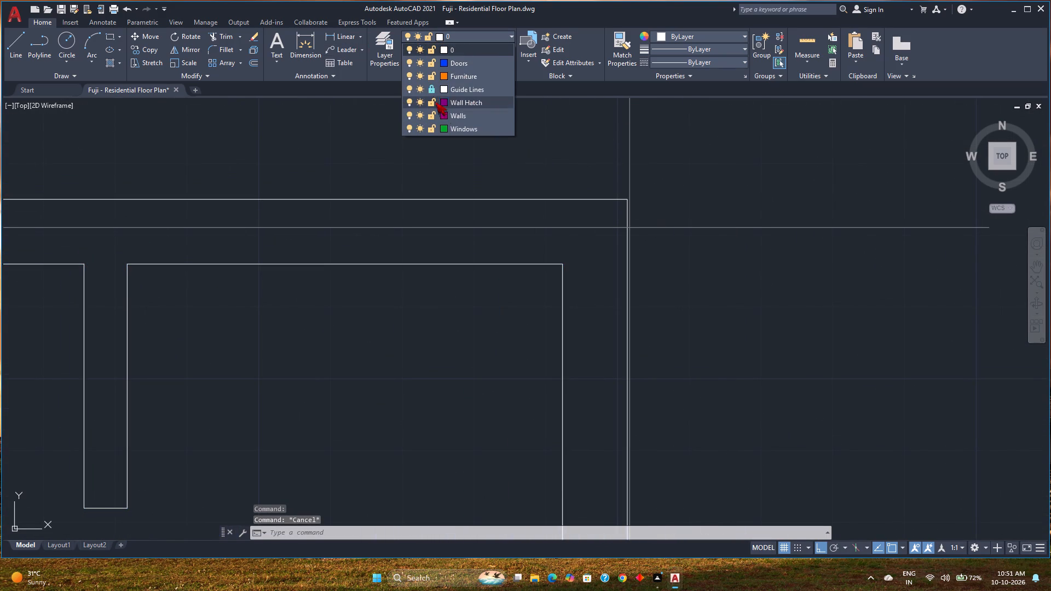
click(431, 91)
key(Escape)
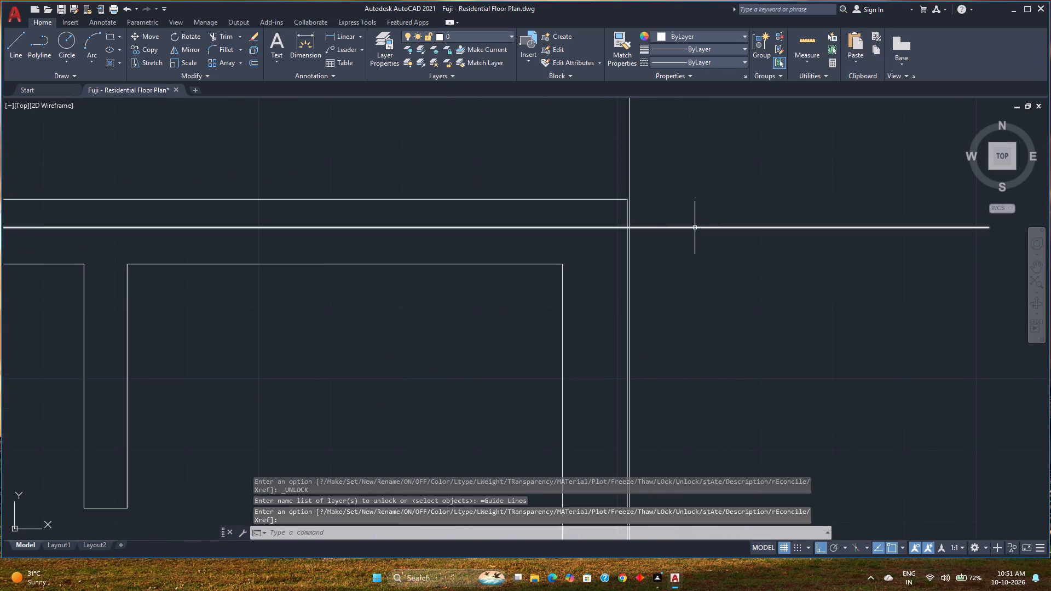
Move the northernmost horizontal guide line up onto the outer face of the north wall at the north-east corner.
click(695, 227)
key(m)
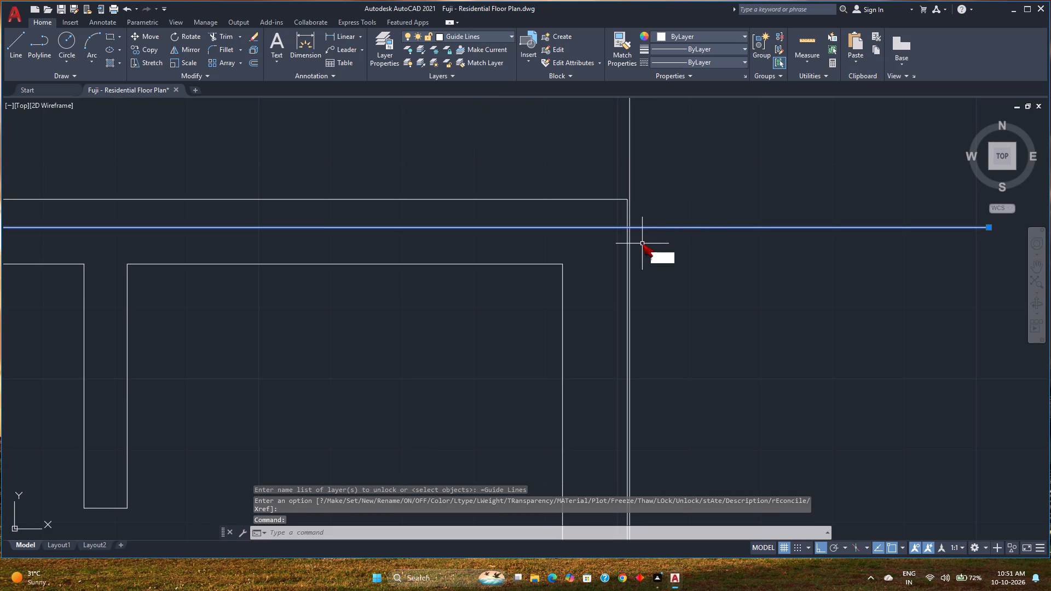
key(Return)
scroll(632, 222, up, 3)
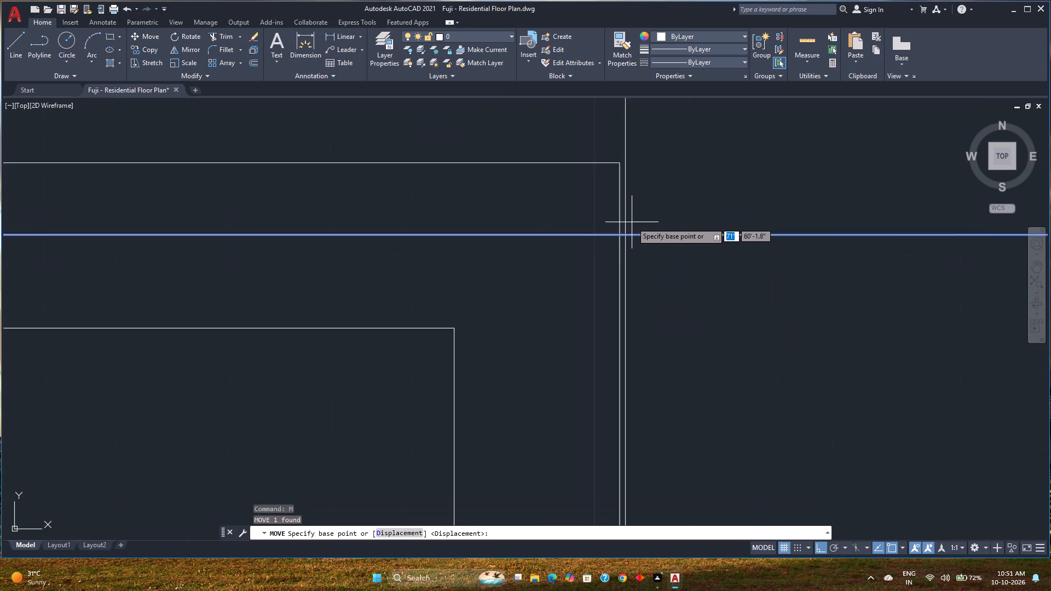
click(614, 244)
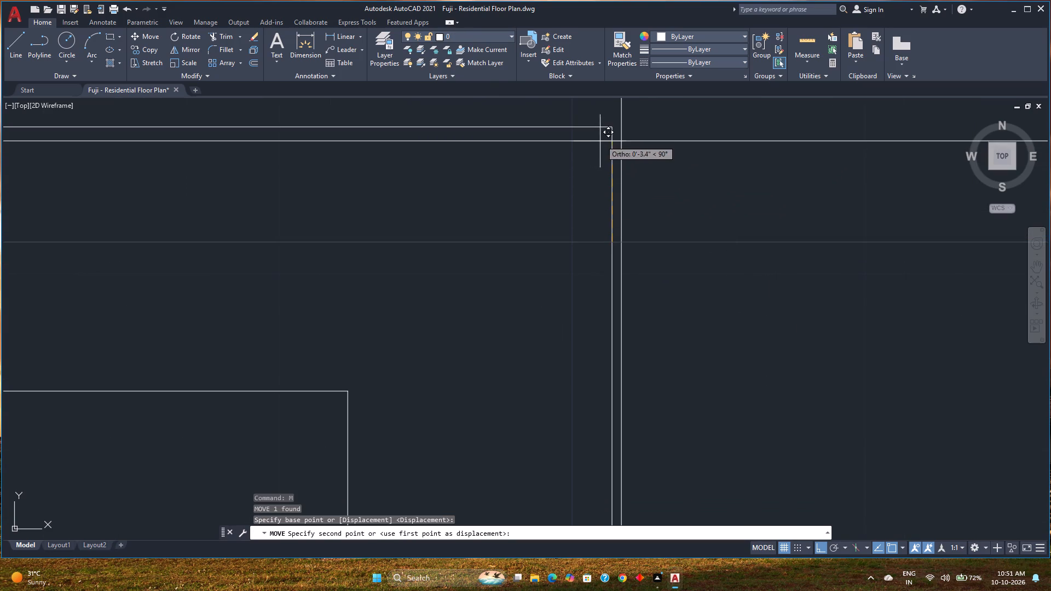
click(610, 129)
scroll(570, 212, down, 2)
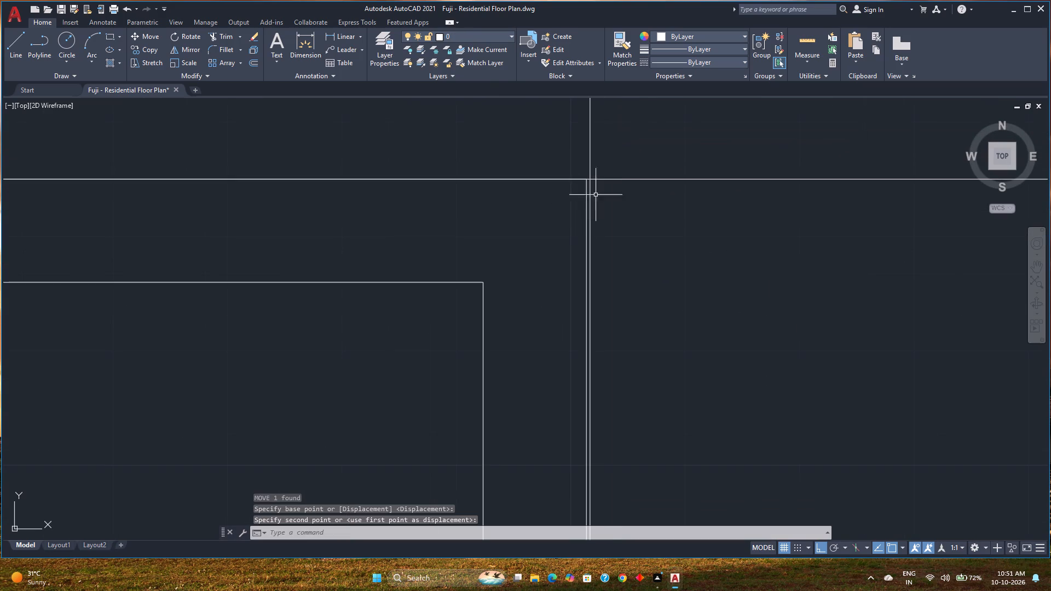
Move the northernmost horizontal guide line 4.5" south from the outer face of the north wall.
click(622, 180)
key(m)
key(Return)
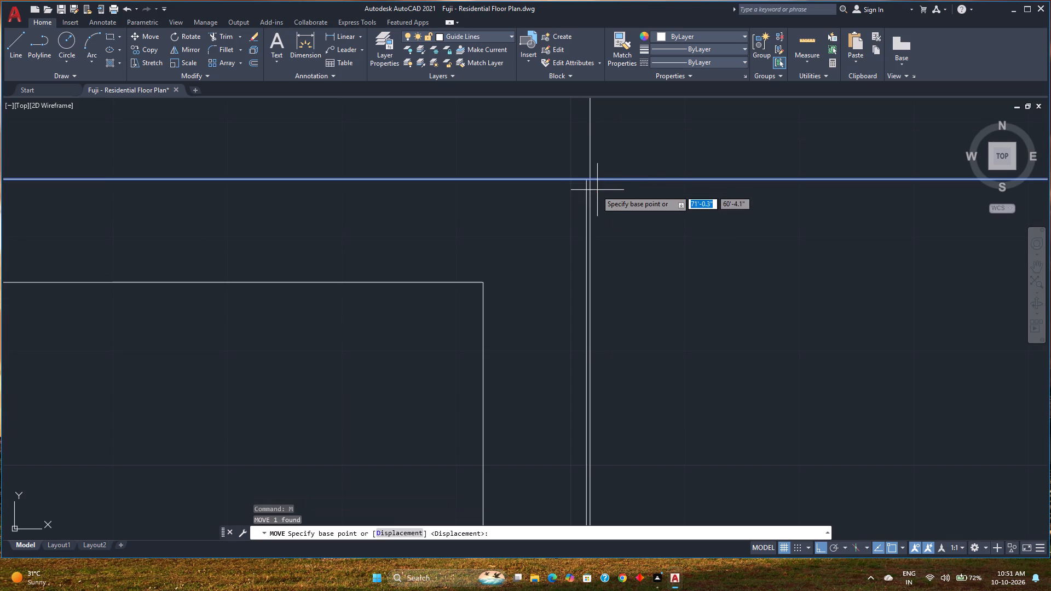
scroll(585, 179, up, 3)
click(591, 179)
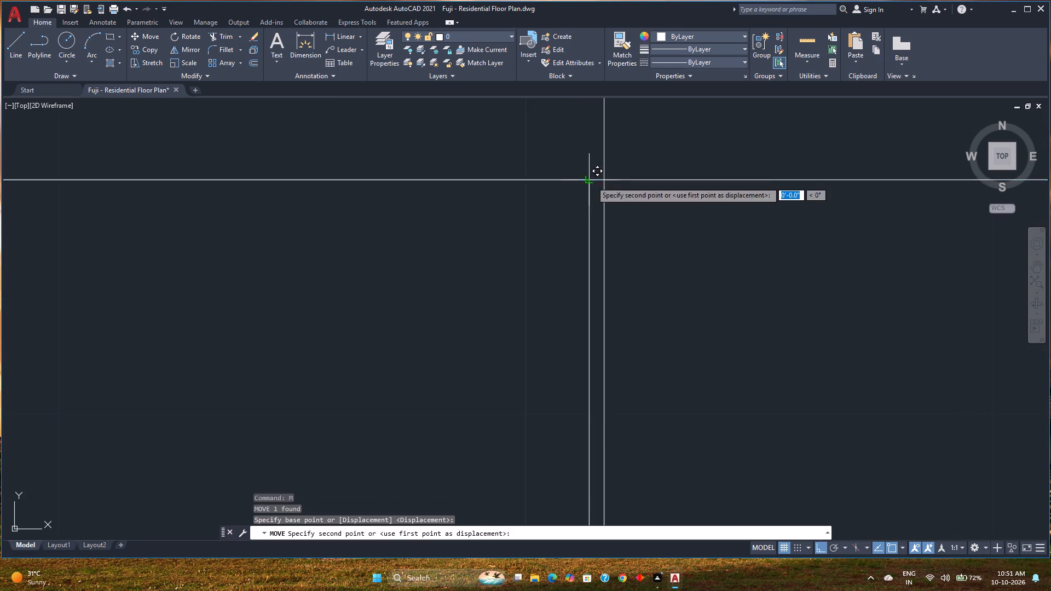
scroll(593, 282, down, 4)
text(4.)
key(5)
key(Return)
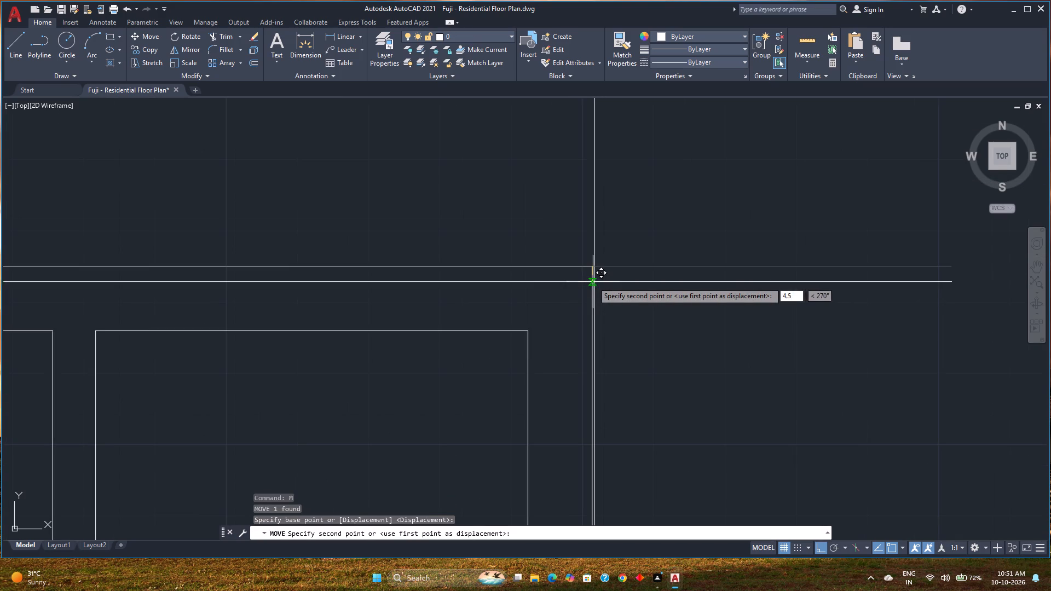
scroll(539, 322, down, 3)
middle_drag(538, 322, 590, 280)
key(Escape)
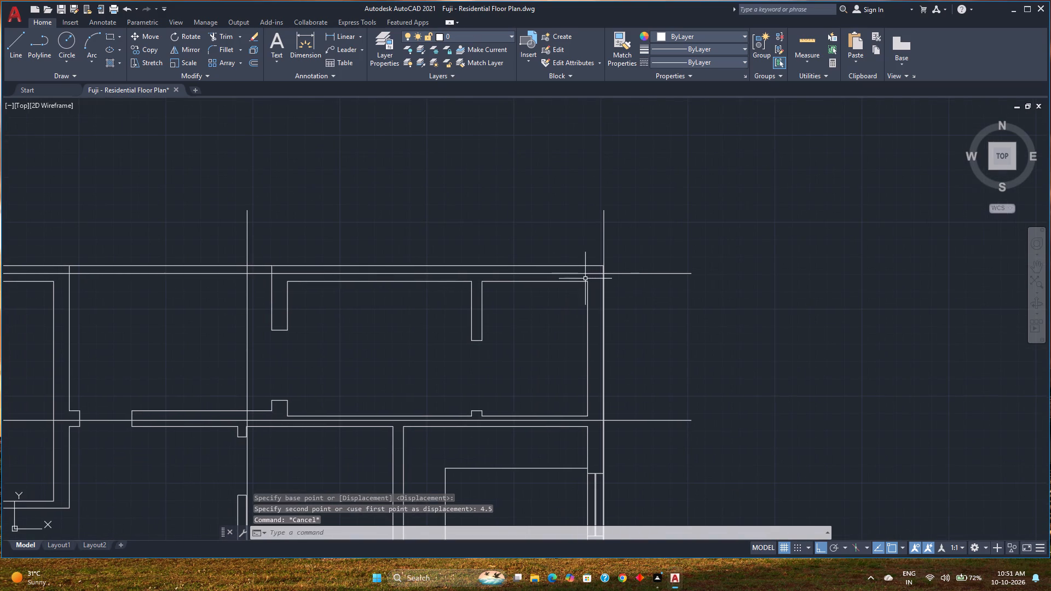
Lock the Guide Lines layer.
click(489, 38)
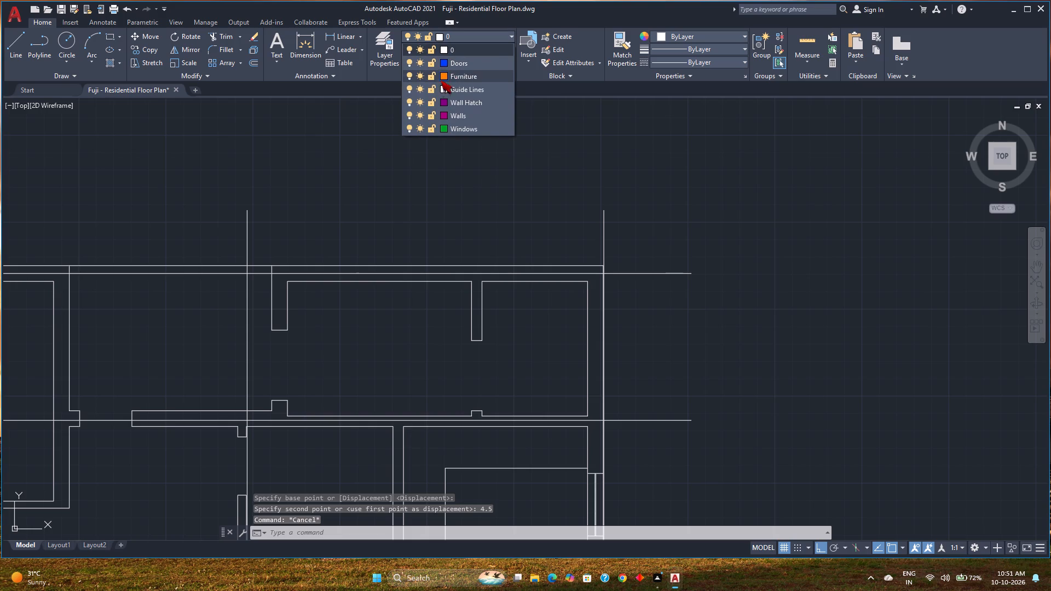
click(430, 88)
middle_drag(339, 286, 613, 211)
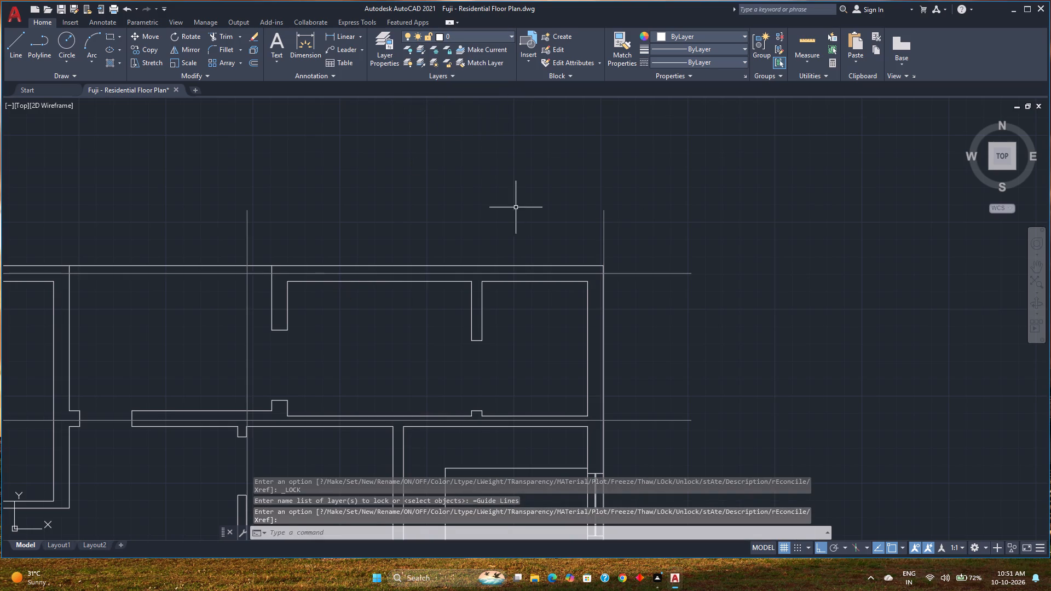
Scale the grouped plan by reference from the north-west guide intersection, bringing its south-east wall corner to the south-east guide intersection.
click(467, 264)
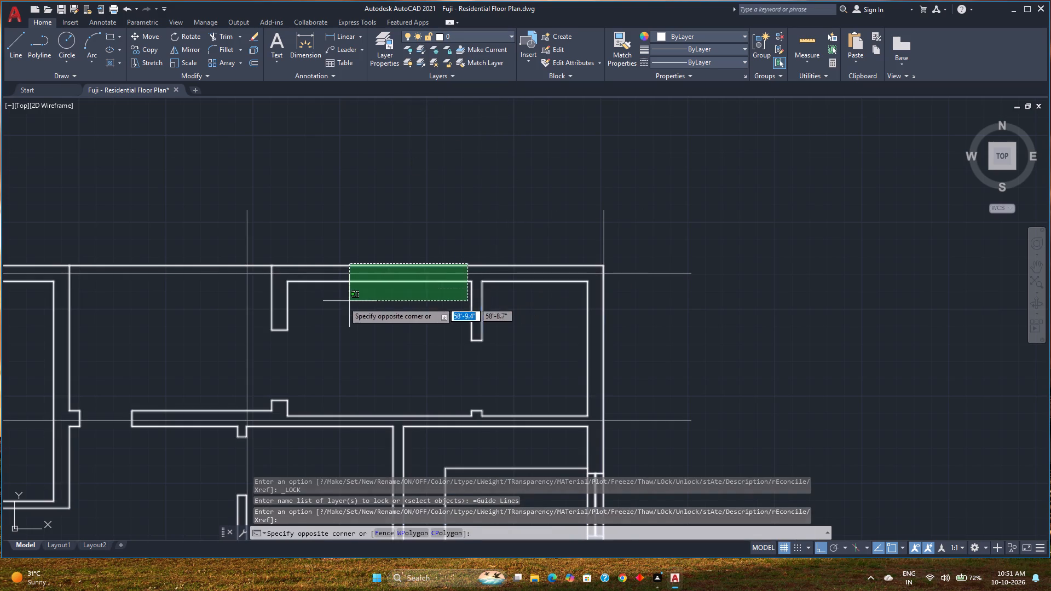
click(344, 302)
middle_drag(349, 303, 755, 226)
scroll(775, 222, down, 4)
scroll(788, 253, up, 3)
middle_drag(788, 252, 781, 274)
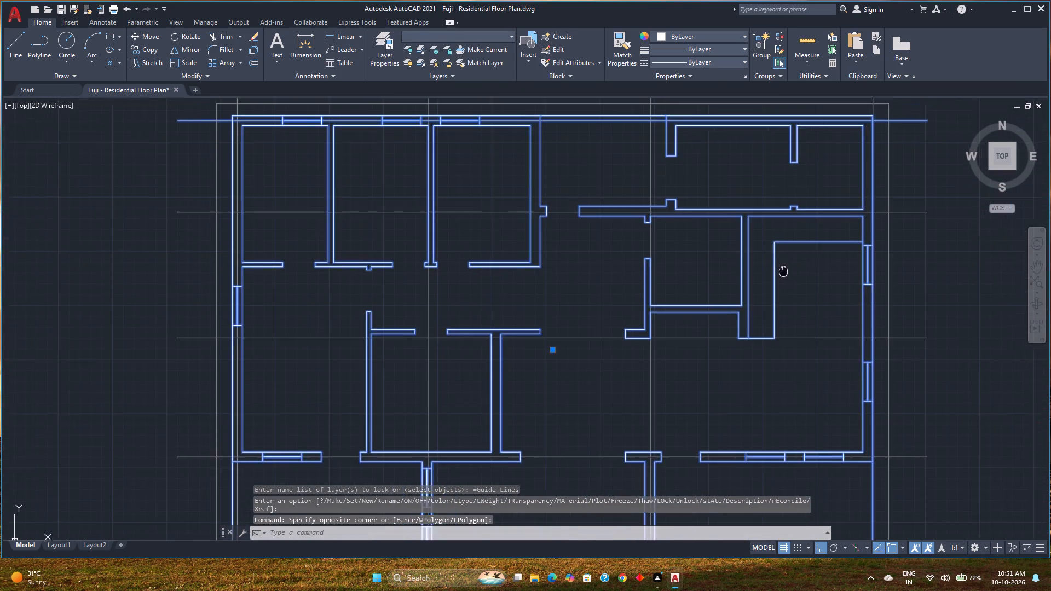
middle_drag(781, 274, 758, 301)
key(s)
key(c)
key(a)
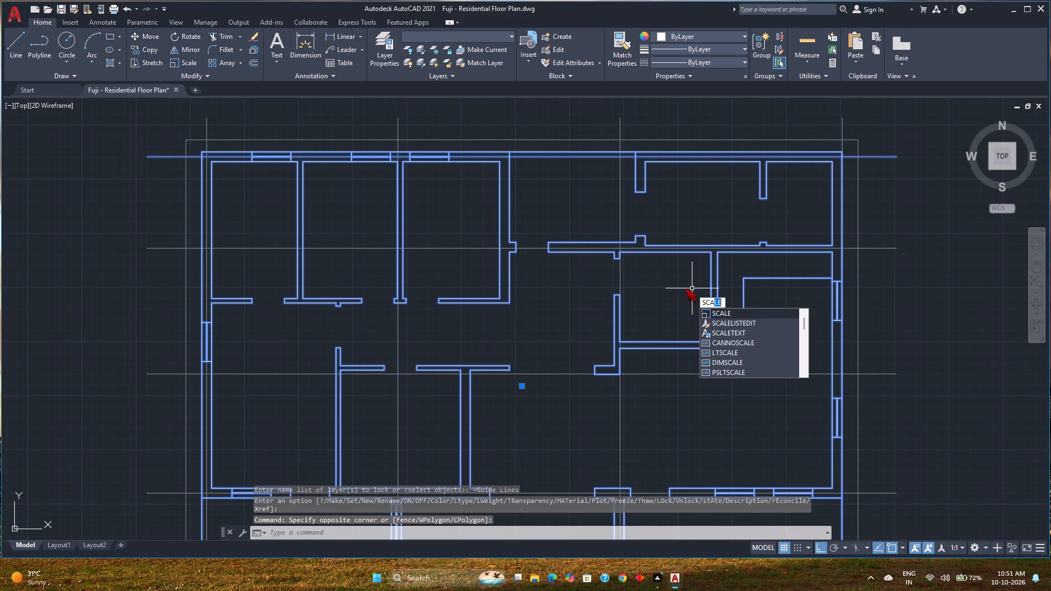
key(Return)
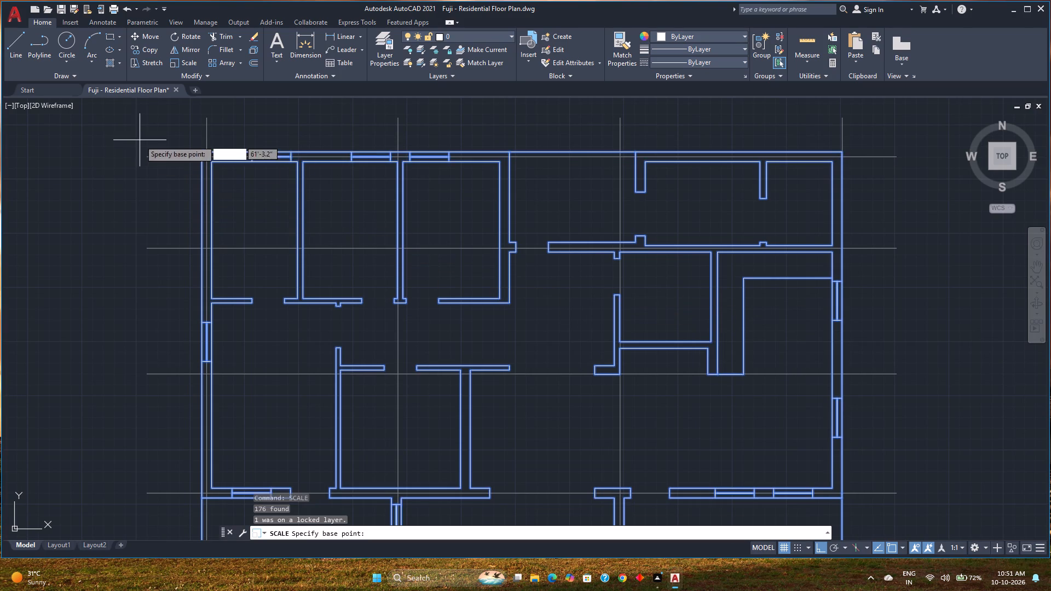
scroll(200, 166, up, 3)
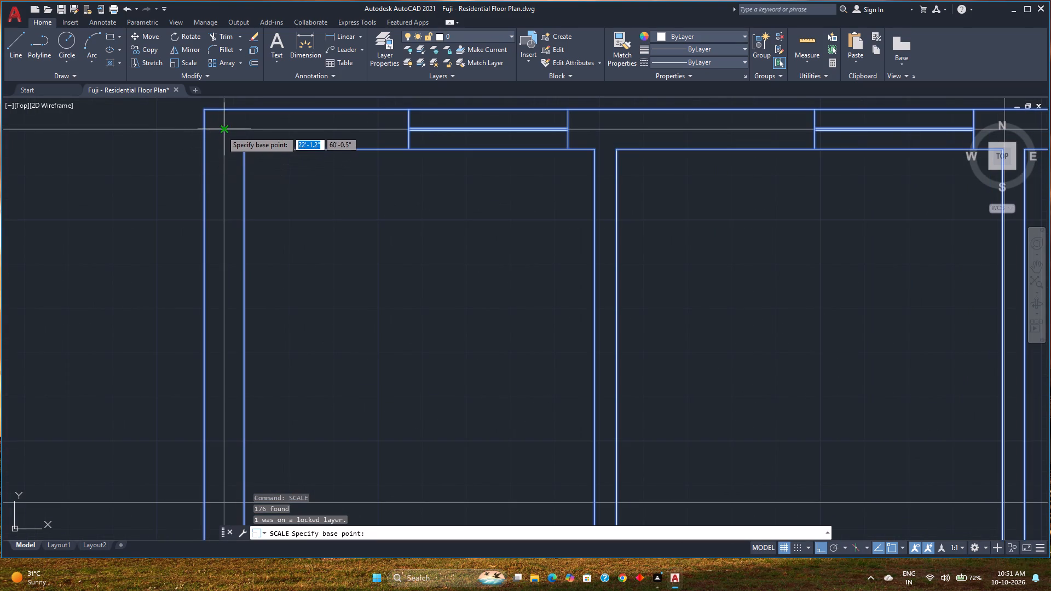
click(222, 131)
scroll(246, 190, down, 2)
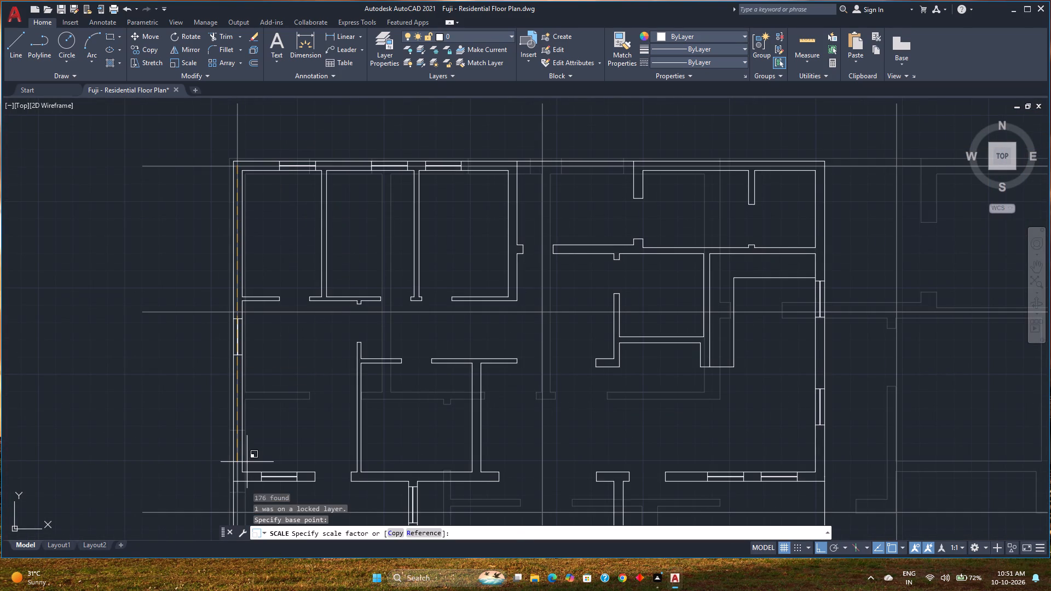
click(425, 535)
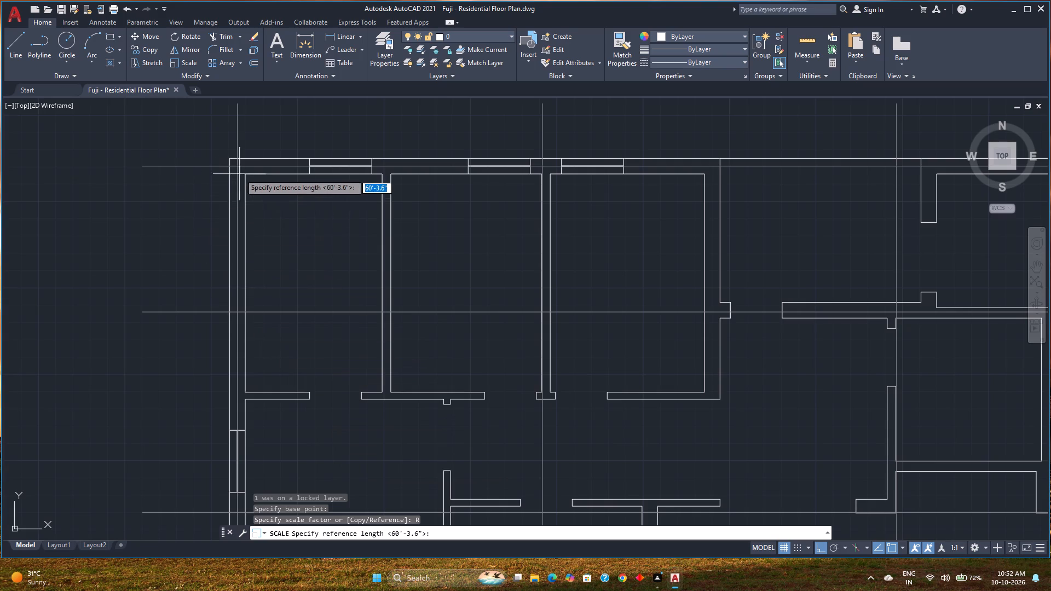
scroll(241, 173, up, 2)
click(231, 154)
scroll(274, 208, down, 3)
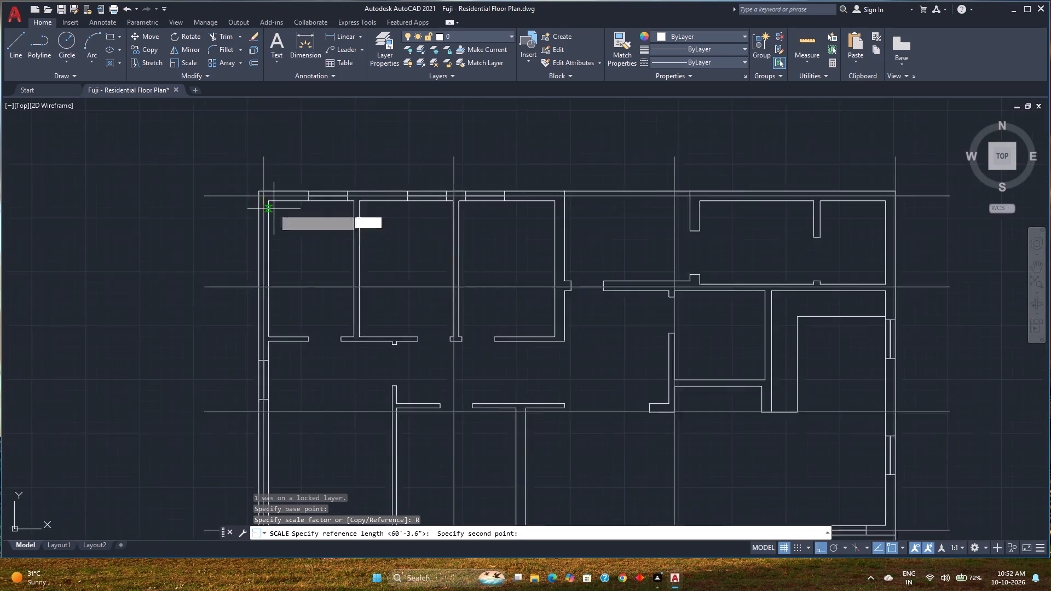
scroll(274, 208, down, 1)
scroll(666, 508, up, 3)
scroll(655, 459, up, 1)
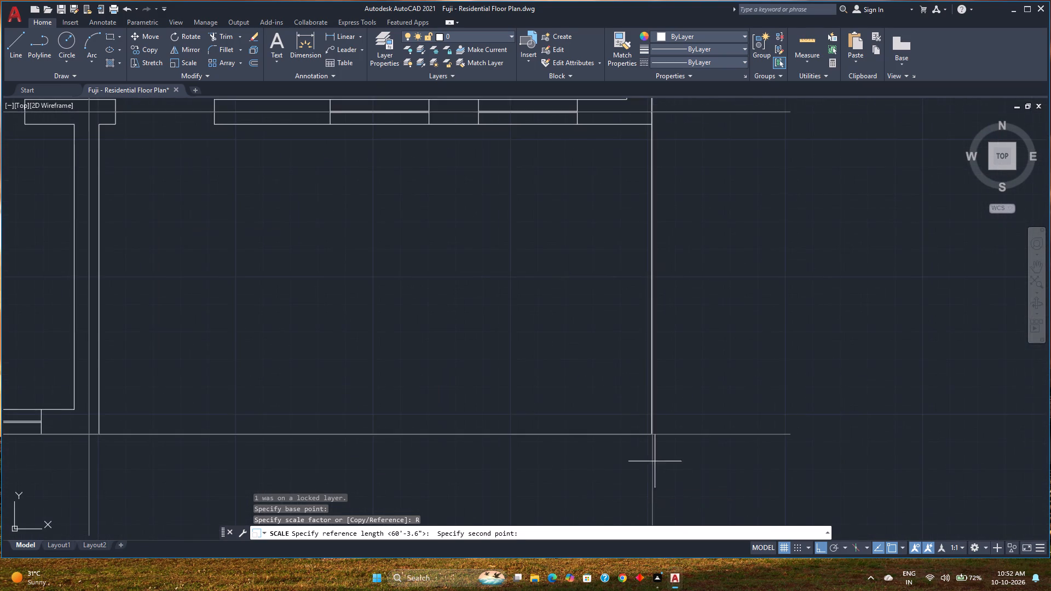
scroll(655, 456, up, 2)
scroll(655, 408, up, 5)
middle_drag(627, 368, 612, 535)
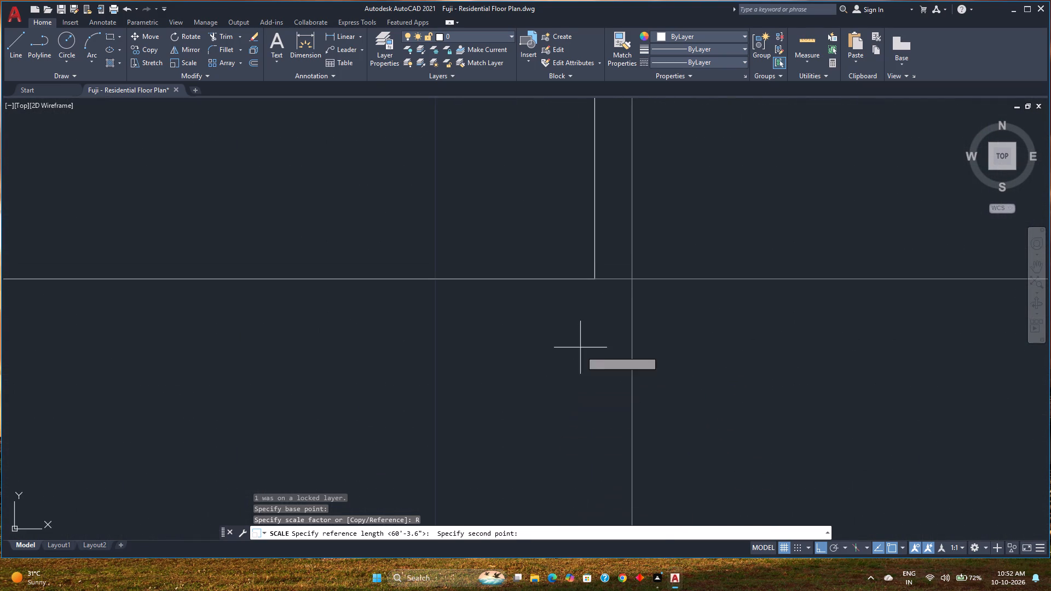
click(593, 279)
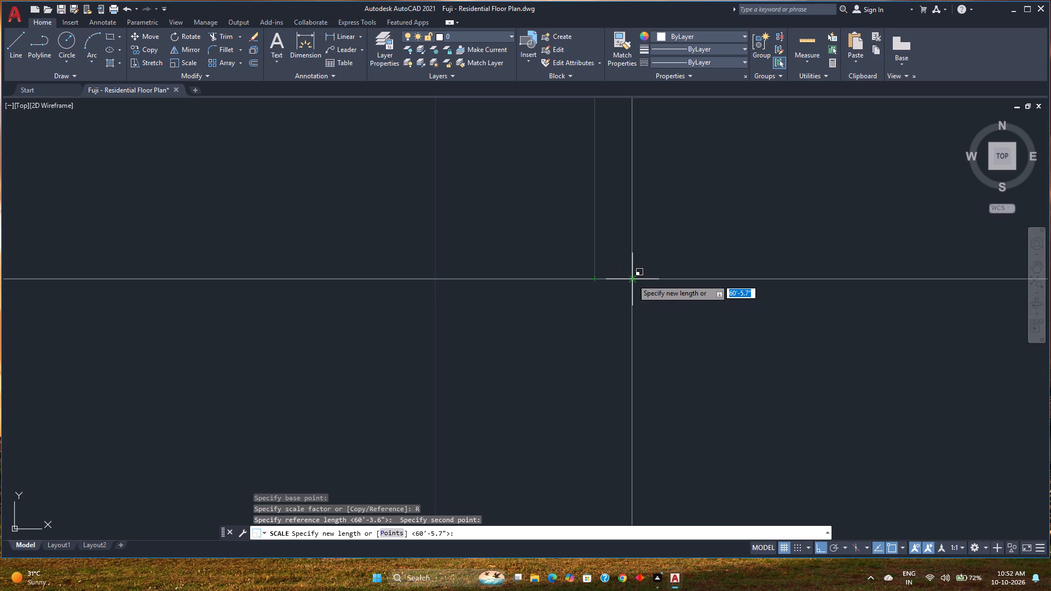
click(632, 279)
Examine the plan's south-east, south-west and north-east wall corners against the guide lines.
scroll(489, 357, down, 2)
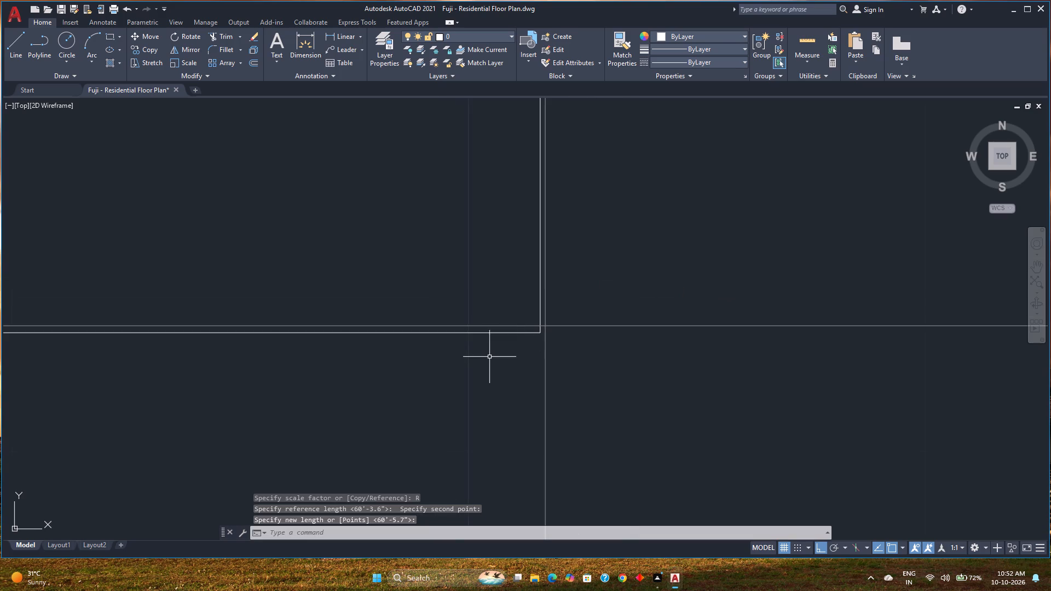
scroll(547, 320, up, 1)
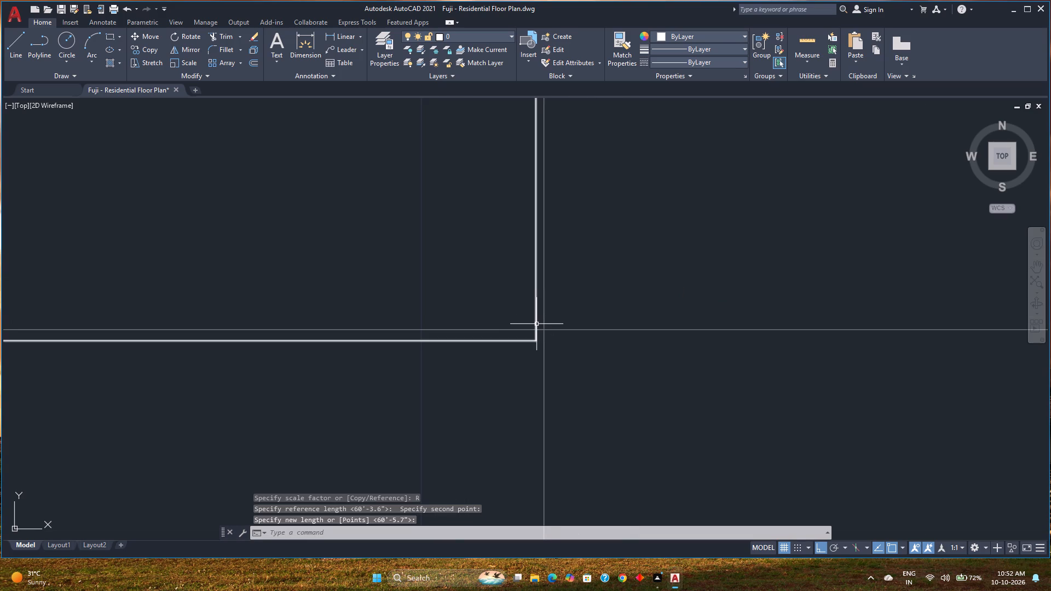
scroll(536, 323, down, 7)
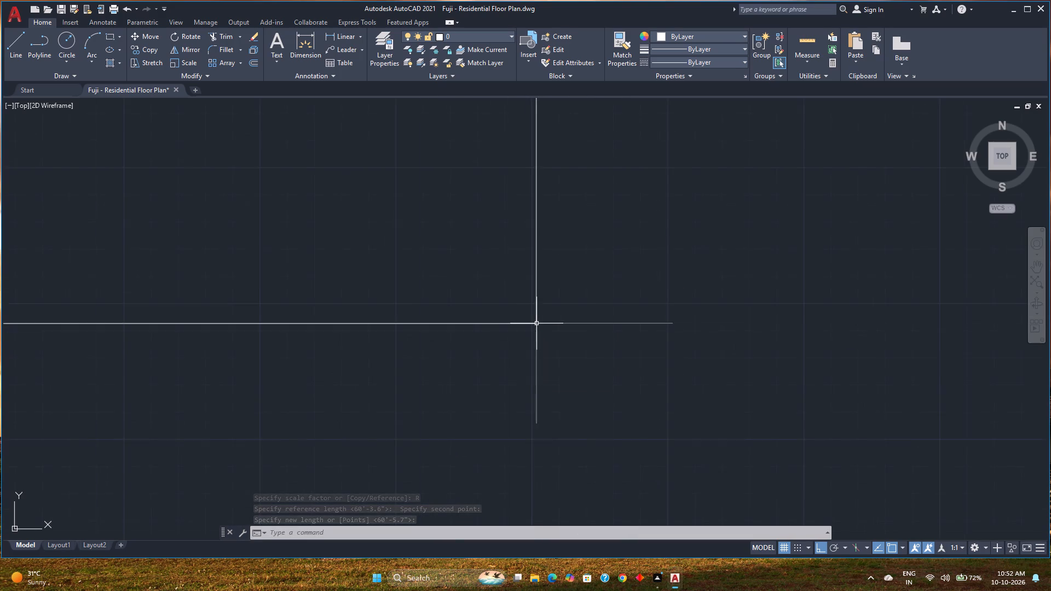
scroll(536, 323, down, 2)
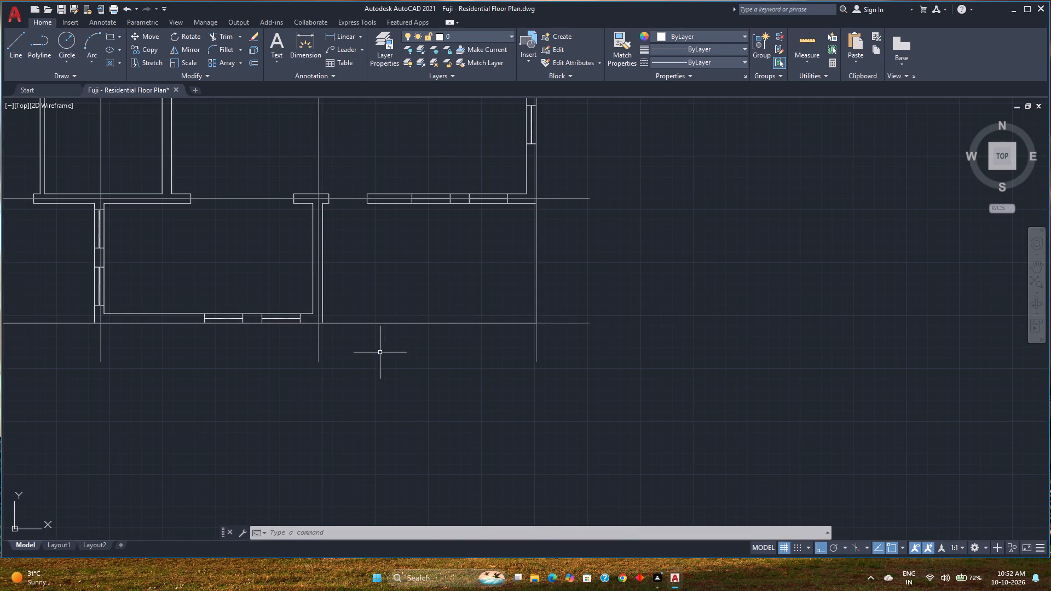
middle_drag(182, 379, 319, 437)
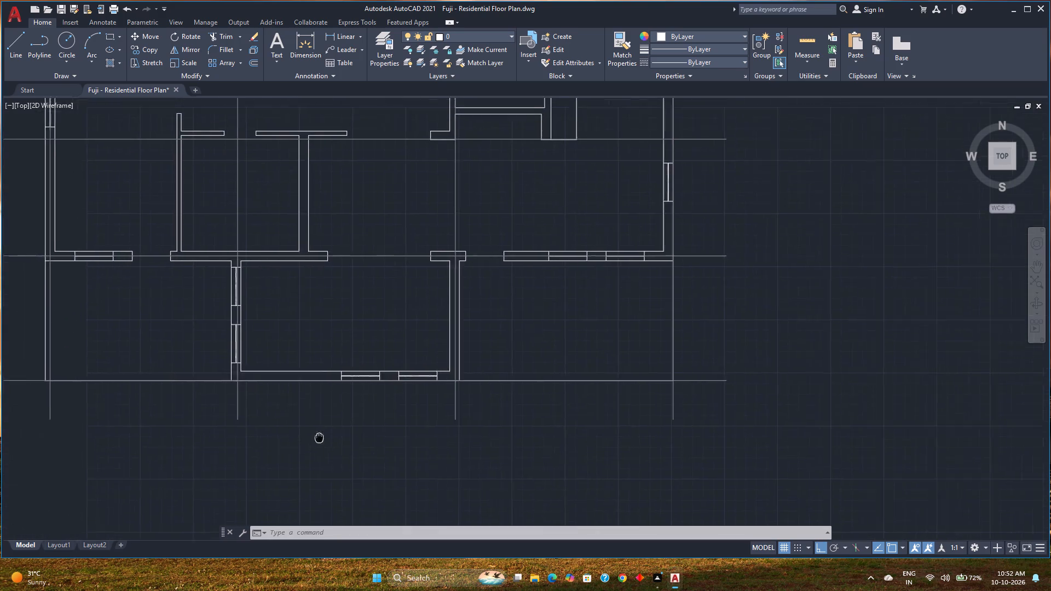
middle_drag(319, 437, 340, 470)
scroll(418, 449, down, 2)
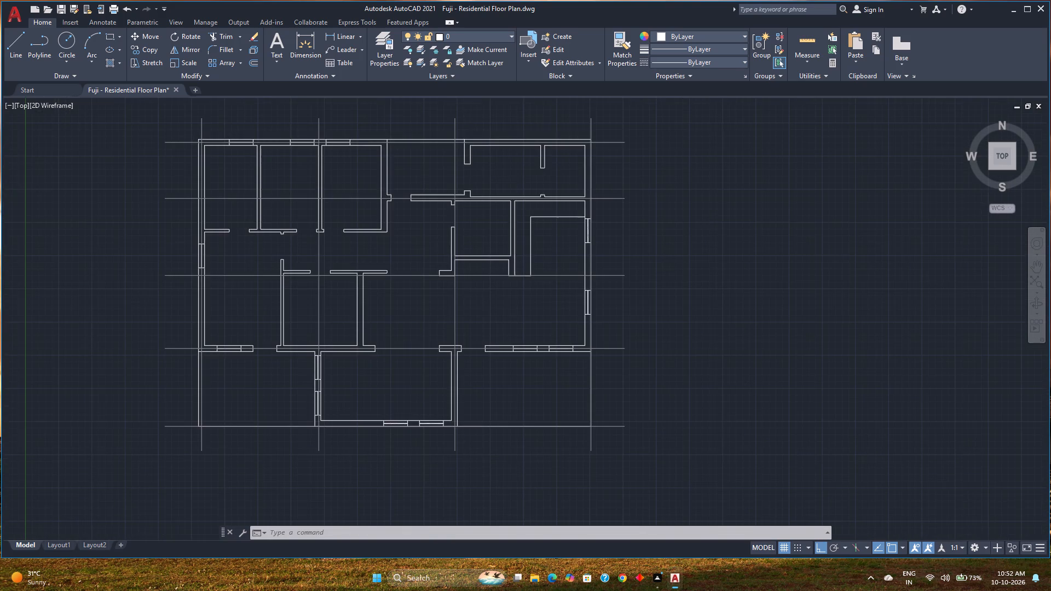
scroll(275, 443, up, 3)
scroll(319, 408, up, 3)
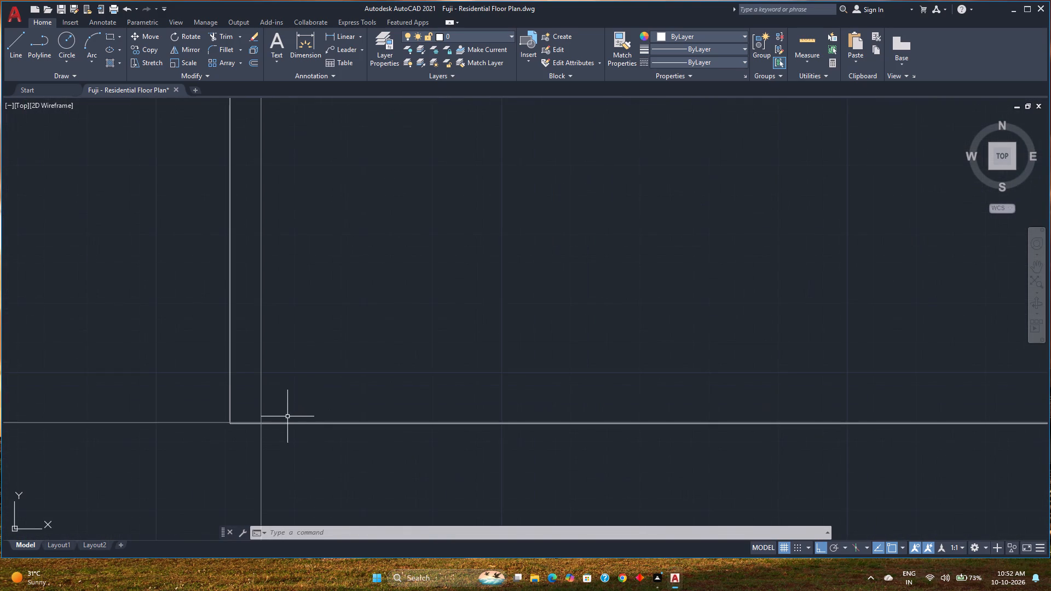
scroll(264, 422, up, 6)
scroll(258, 426, down, 10)
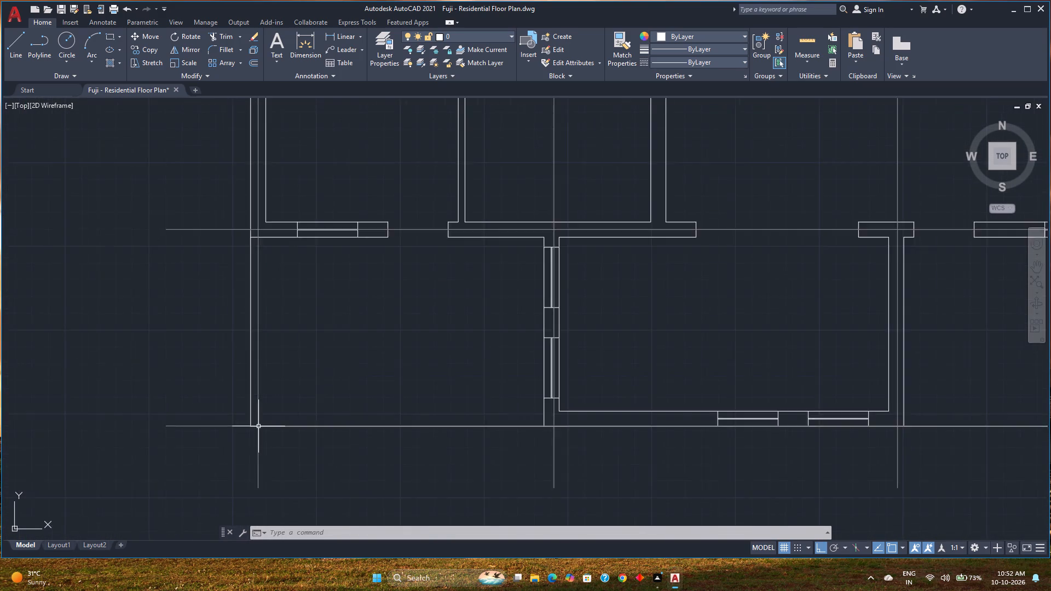
scroll(258, 426, down, 2)
scroll(485, 227, down, 1)
scroll(485, 227, up, 3)
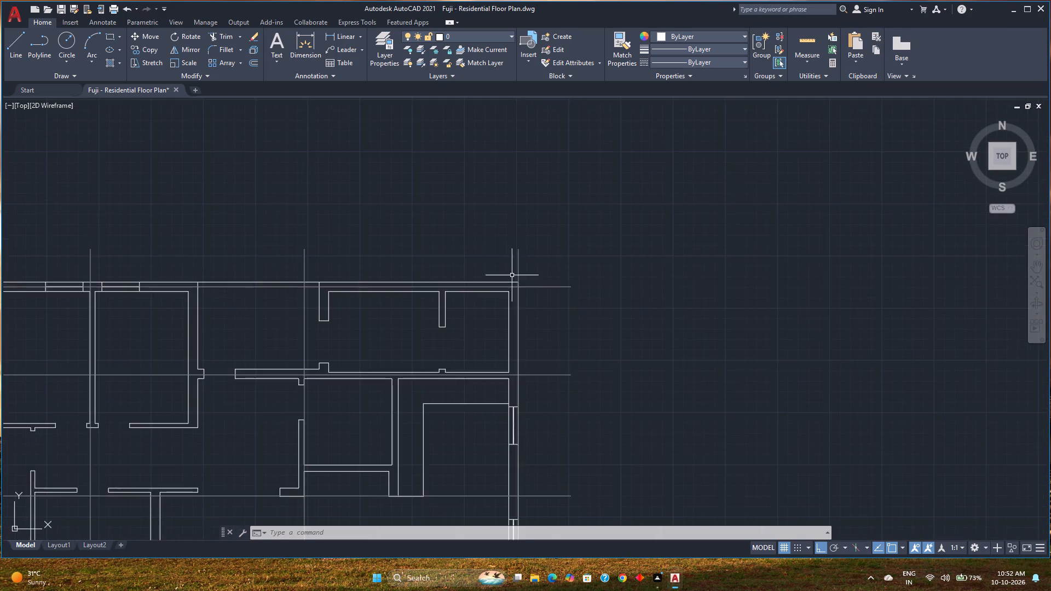
scroll(515, 286, up, 6)
scroll(513, 291, down, 1)
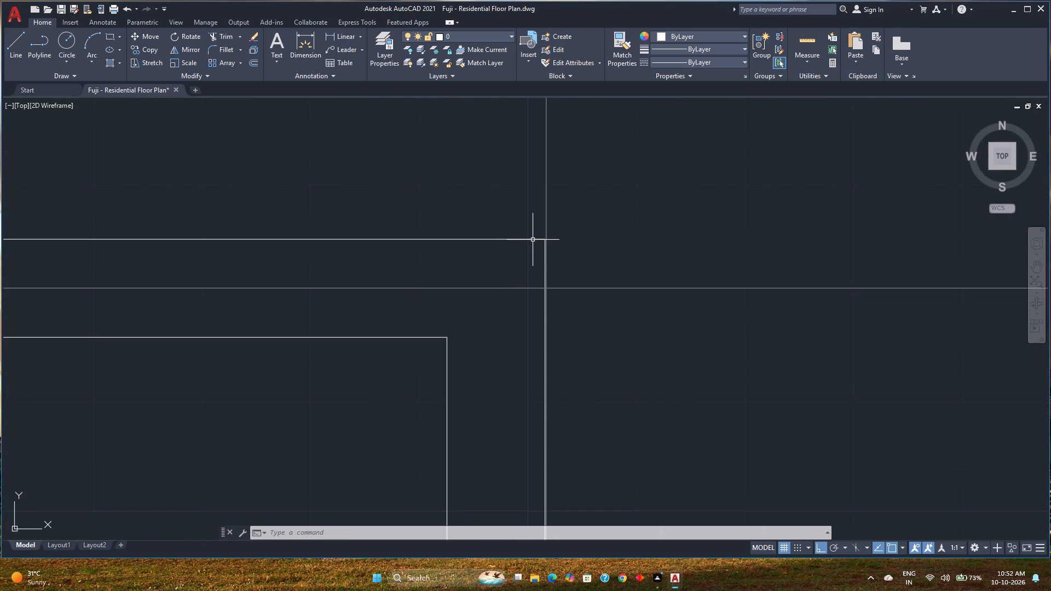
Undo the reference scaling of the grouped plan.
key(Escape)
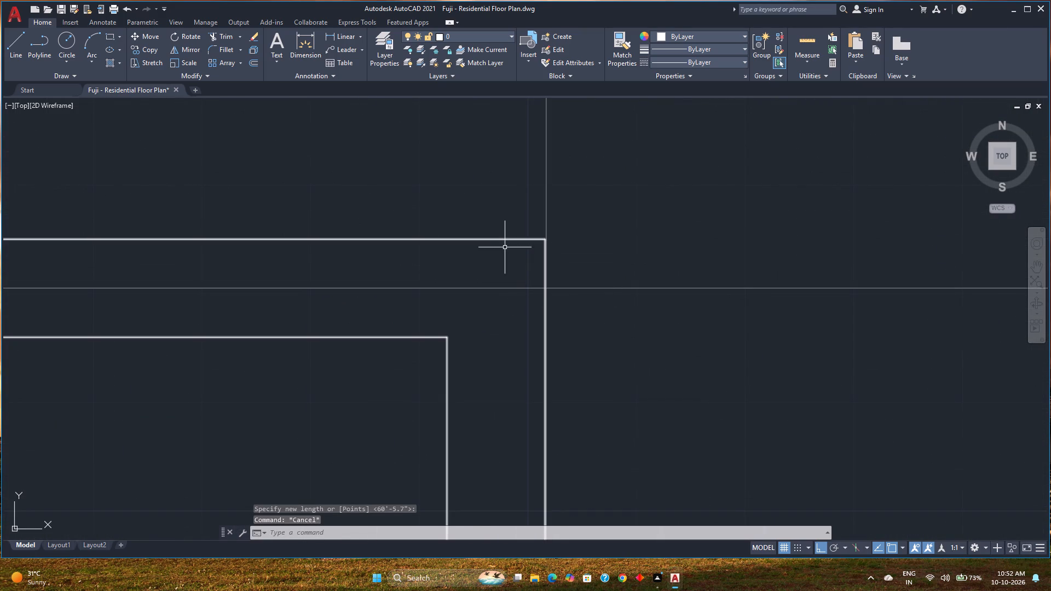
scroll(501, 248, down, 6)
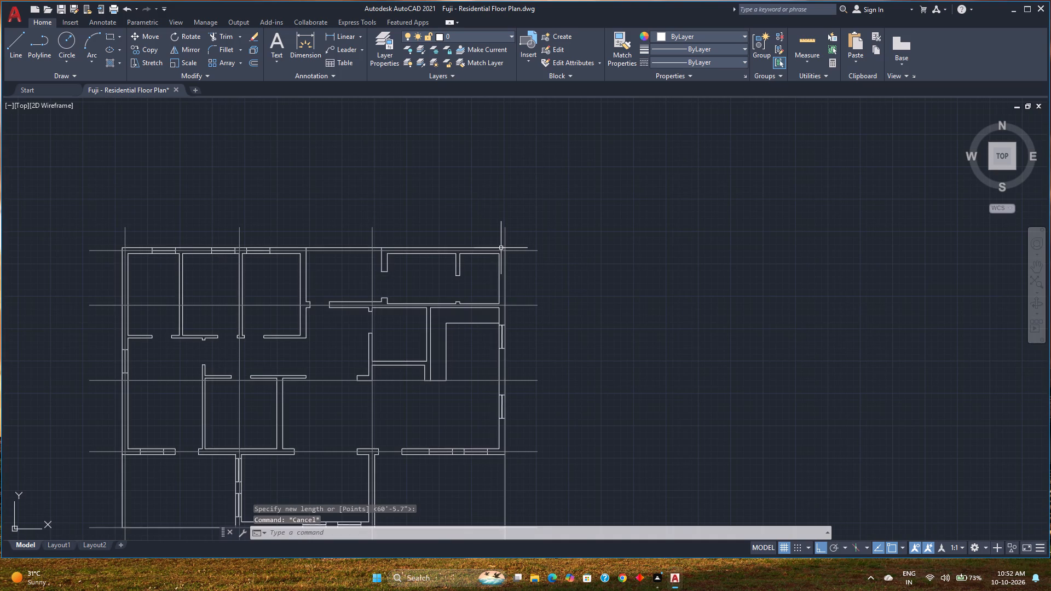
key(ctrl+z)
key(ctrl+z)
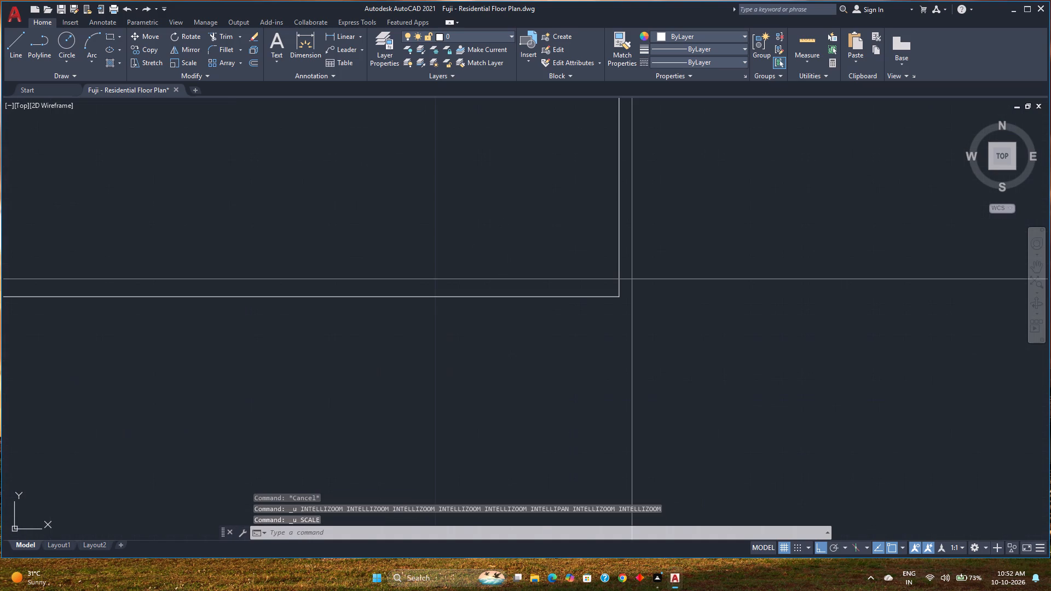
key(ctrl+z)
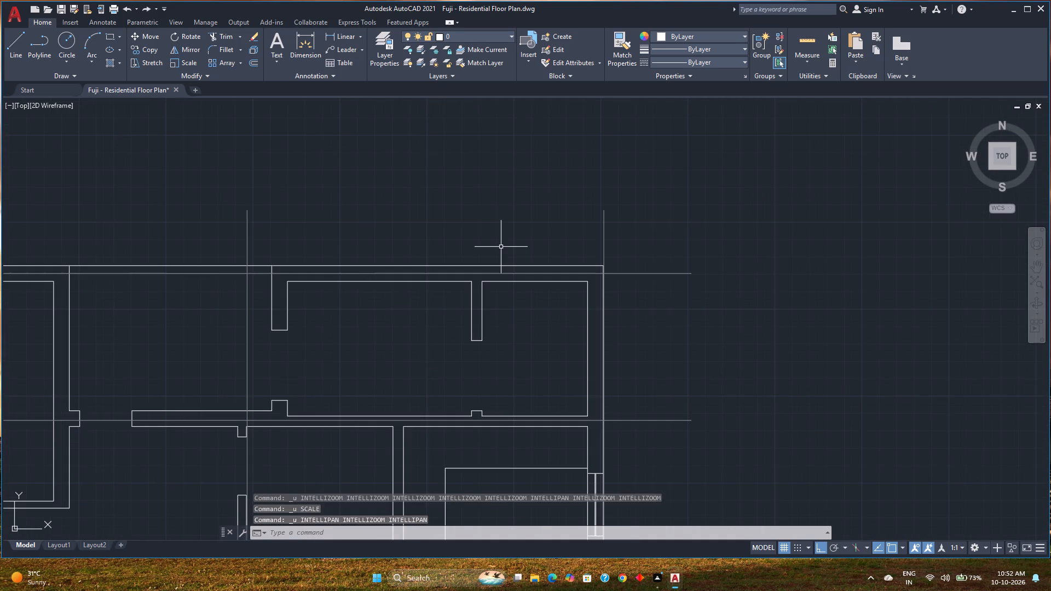
Undo the locking of the Guide Lines layer.
key(ctrl+z)
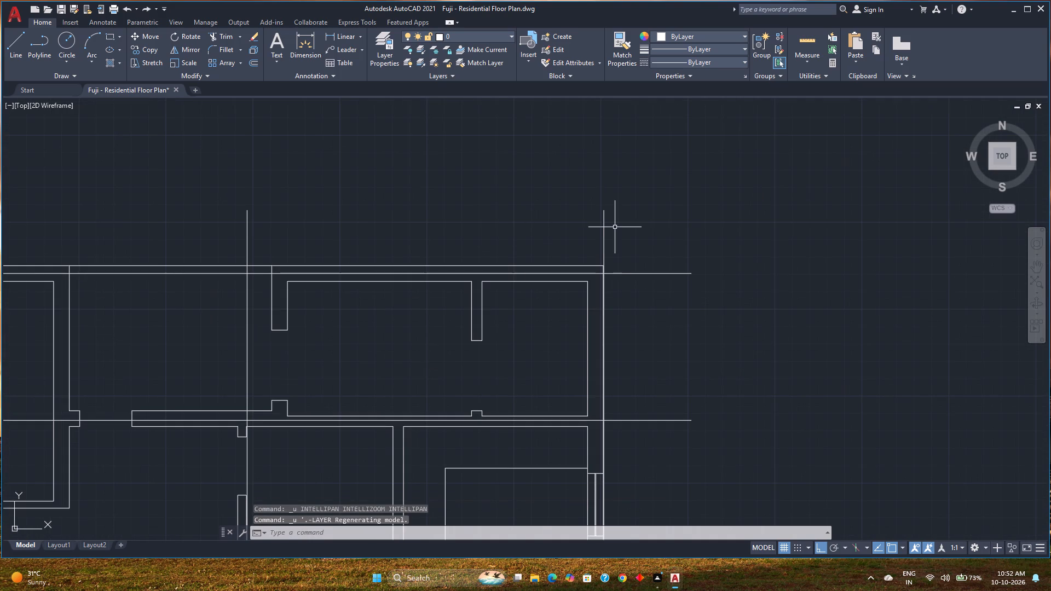
Move the easternmost vertical guide line onto the outer face of the east wall at the plan's north-east corner.
scroll(614, 227, up, 2)
click(587, 233)
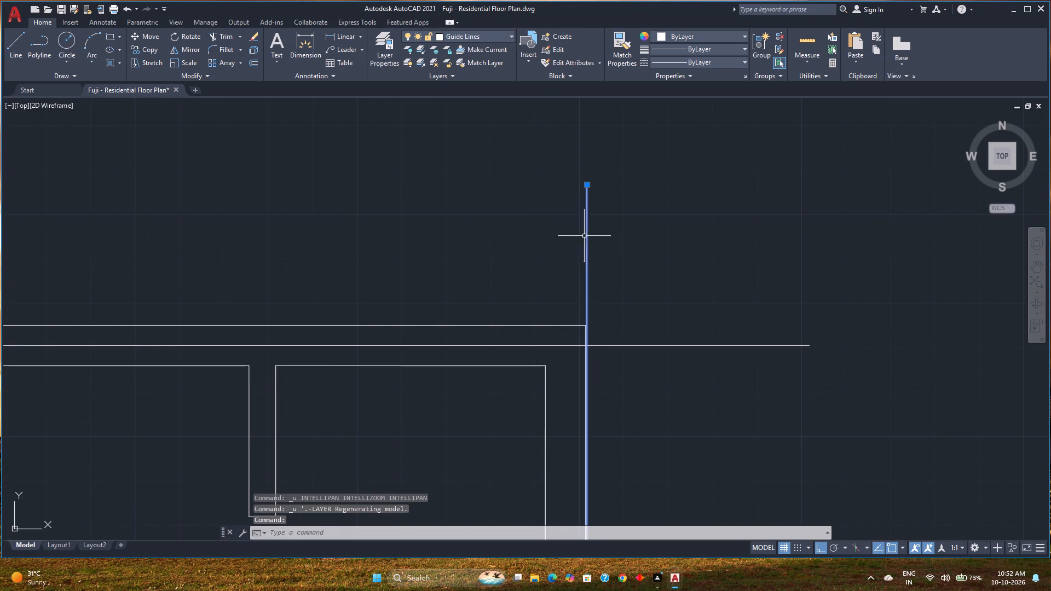
key(m)
key(Return)
scroll(581, 325, up, 2)
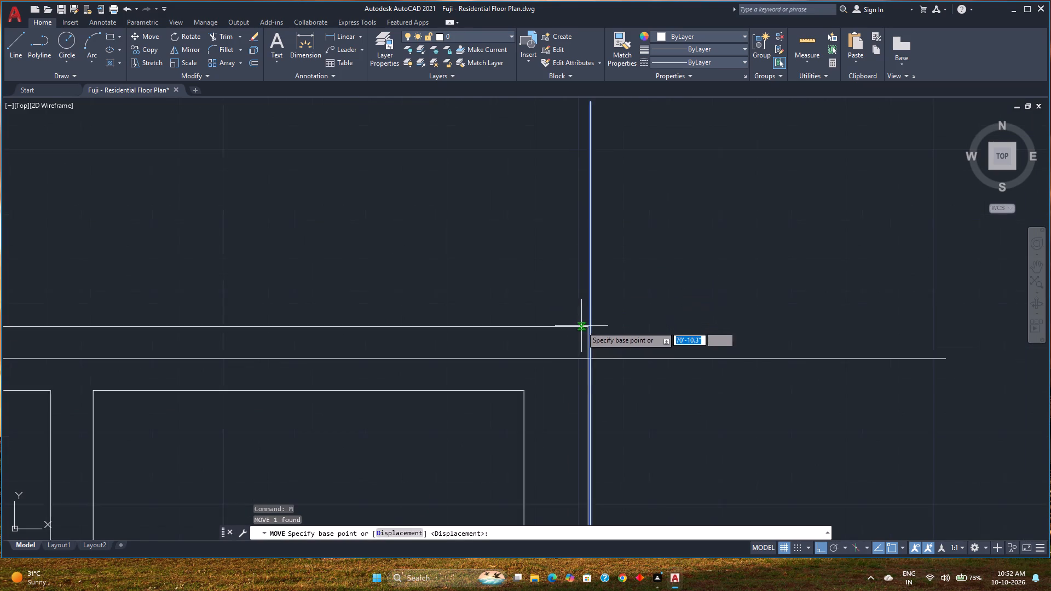
scroll(584, 330, up, 2)
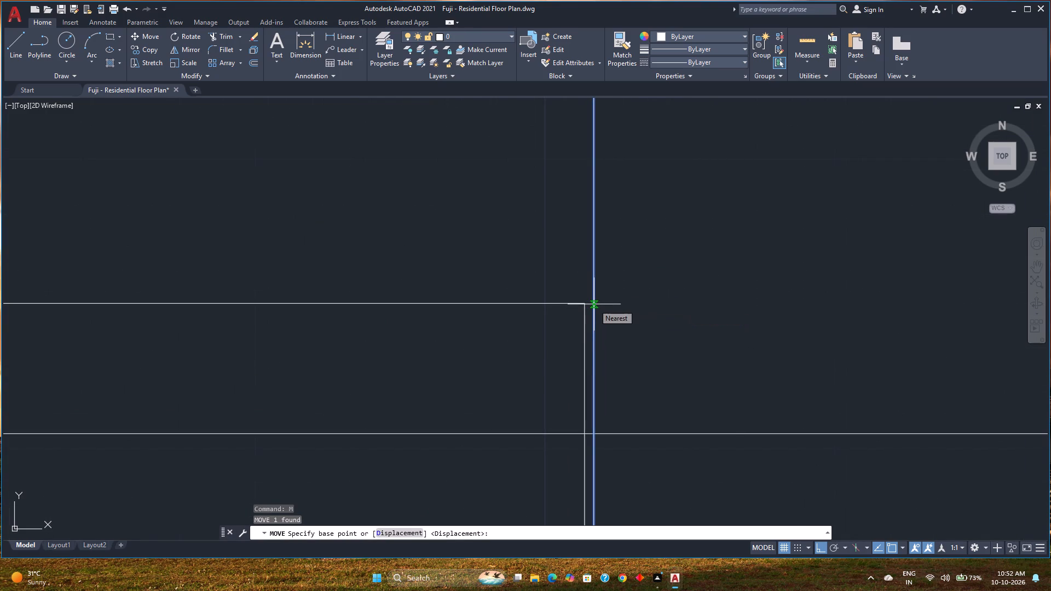
click(594, 304)
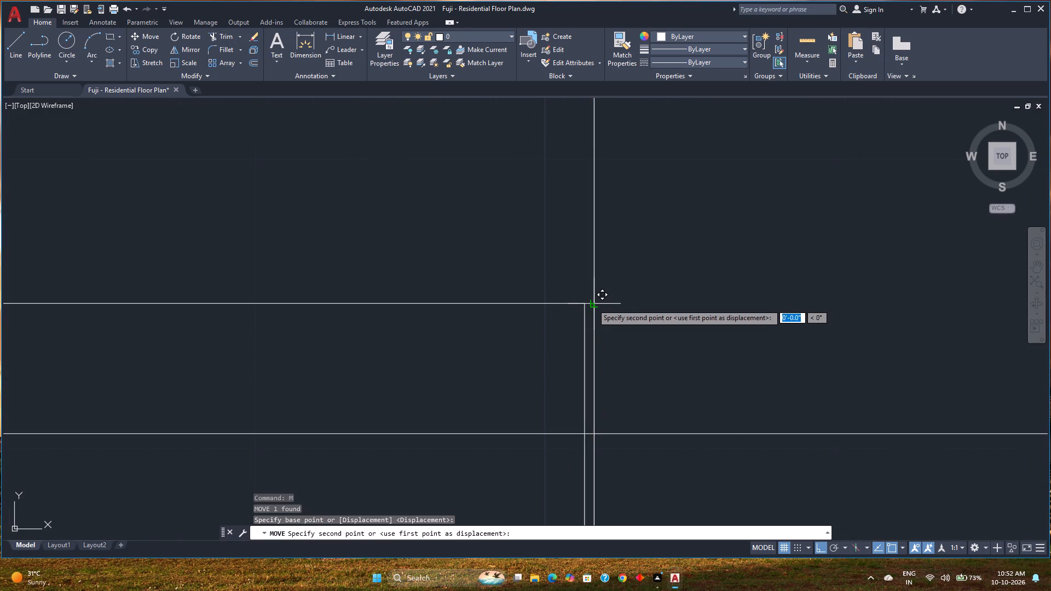
click(585, 304)
Check the alignment of the guide lines with the walls along the plan's east and south sides.
scroll(472, 341, down, 3)
middle_drag(472, 341, 559, 286)
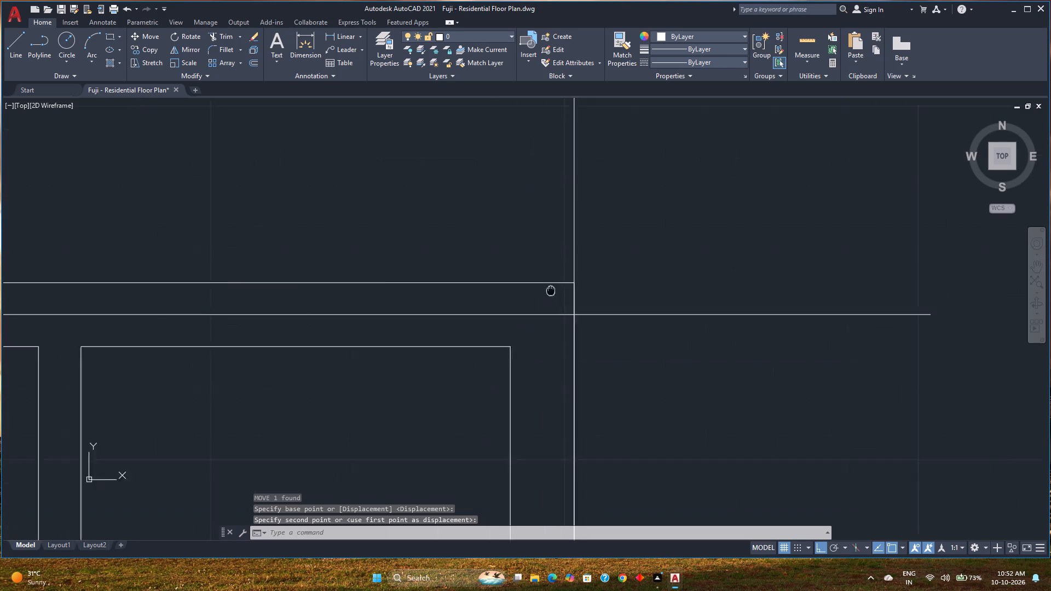
middle_drag(559, 286, 562, 284)
scroll(585, 271, down, 4)
middle_drag(514, 337, 598, 255)
scroll(514, 337, down, 1)
scroll(597, 254, down, 2)
scroll(614, 378, up, 2)
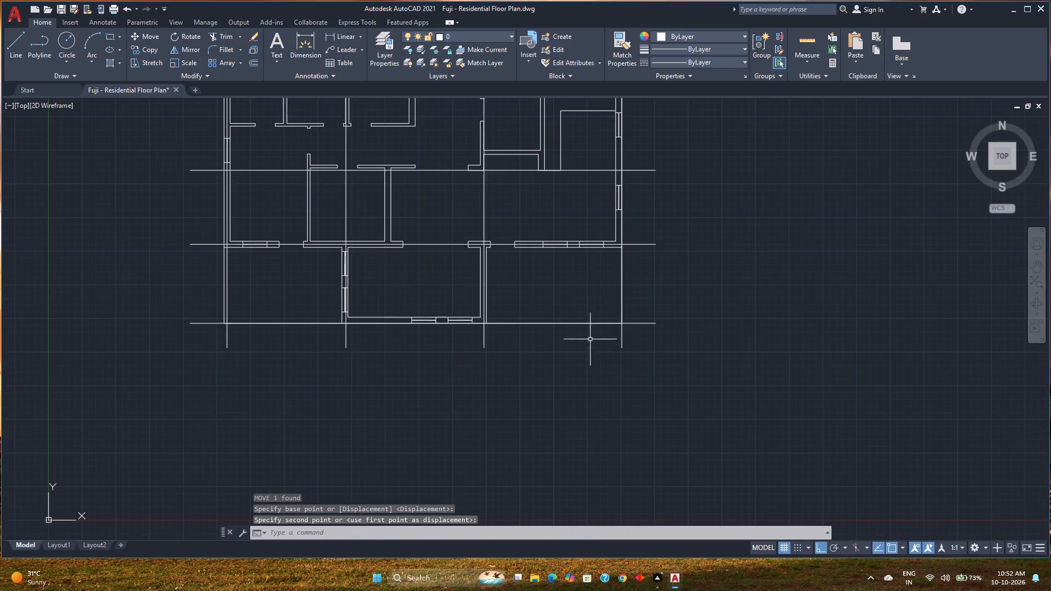
scroll(622, 316, up, 10)
scroll(619, 375, down, 8)
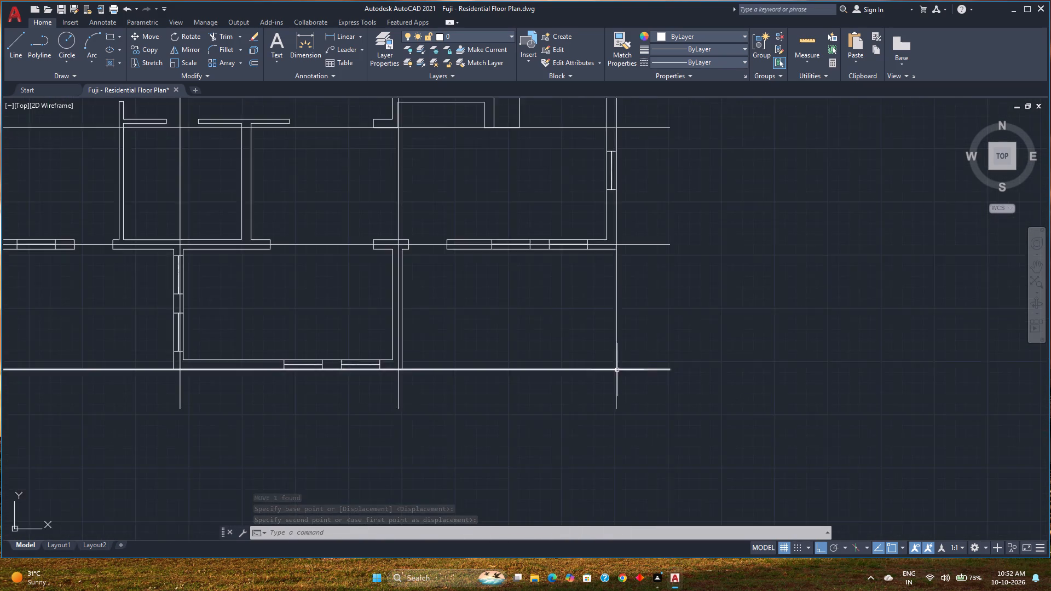
scroll(617, 370, down, 4)
scroll(568, 363, up, 4)
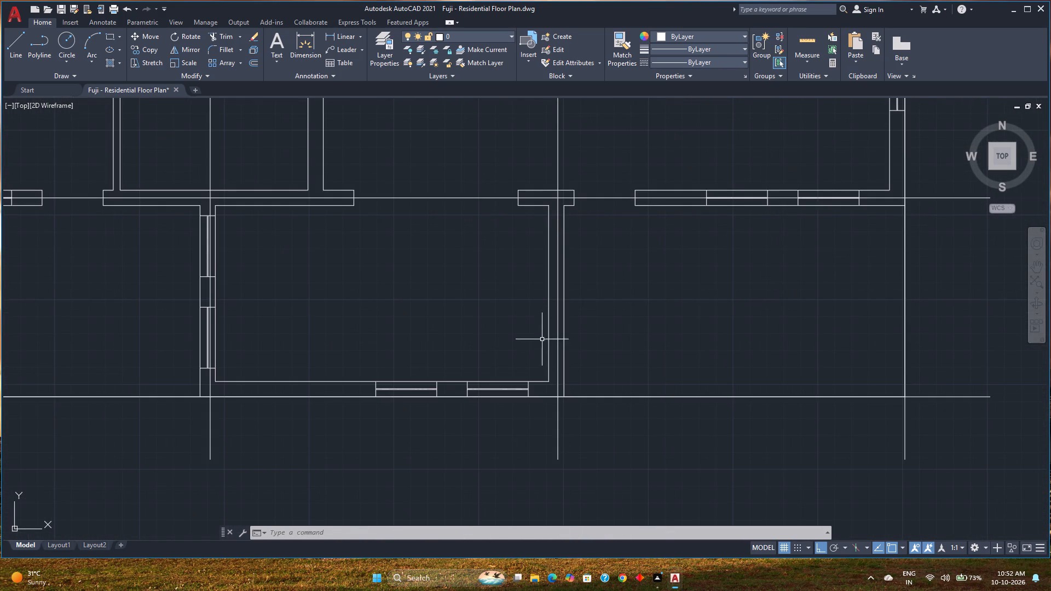
middle_drag(487, 337, 608, 342)
scroll(361, 399, up, 2)
scroll(355, 396, down, 4)
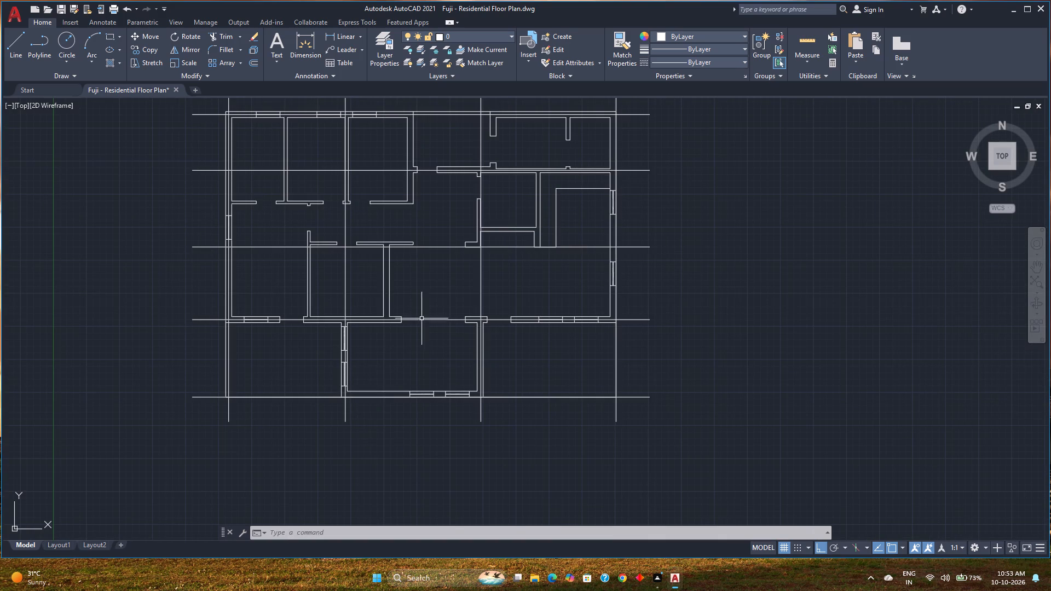
Lock the Guide Lines layer.
click(460, 36)
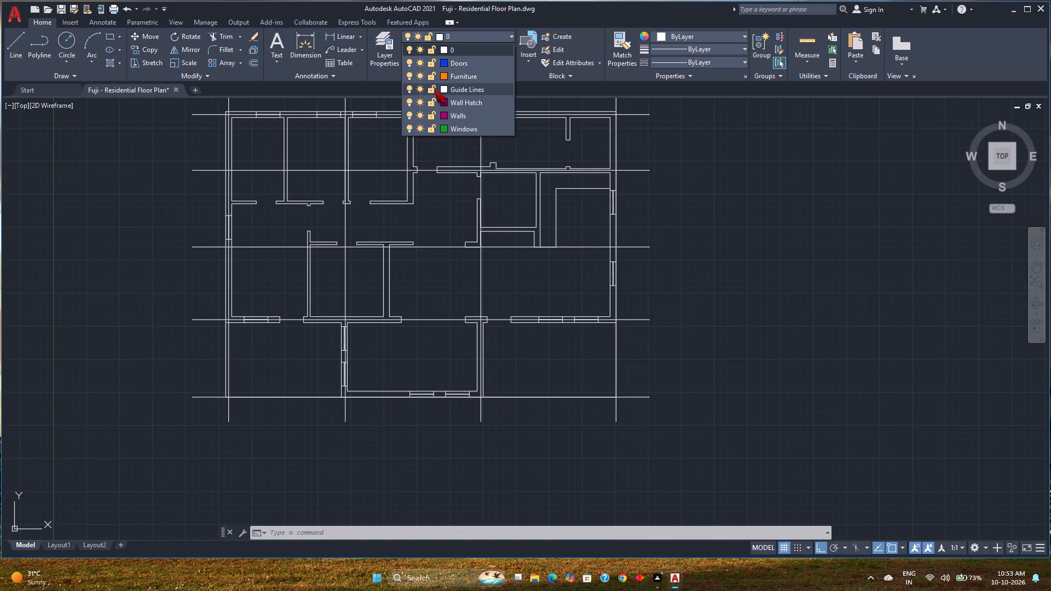
click(430, 89)
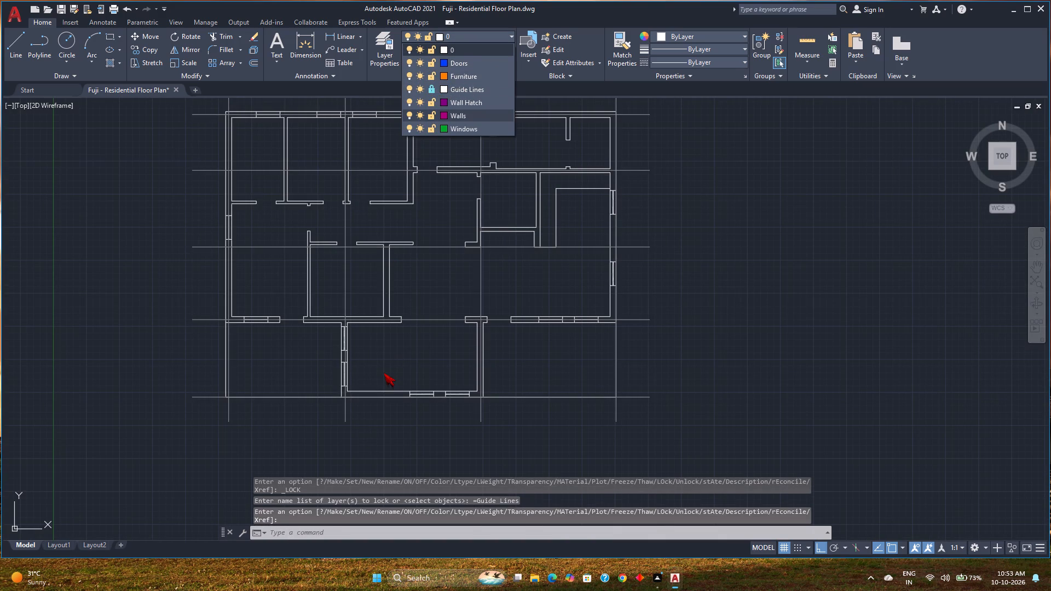
key(Escape)
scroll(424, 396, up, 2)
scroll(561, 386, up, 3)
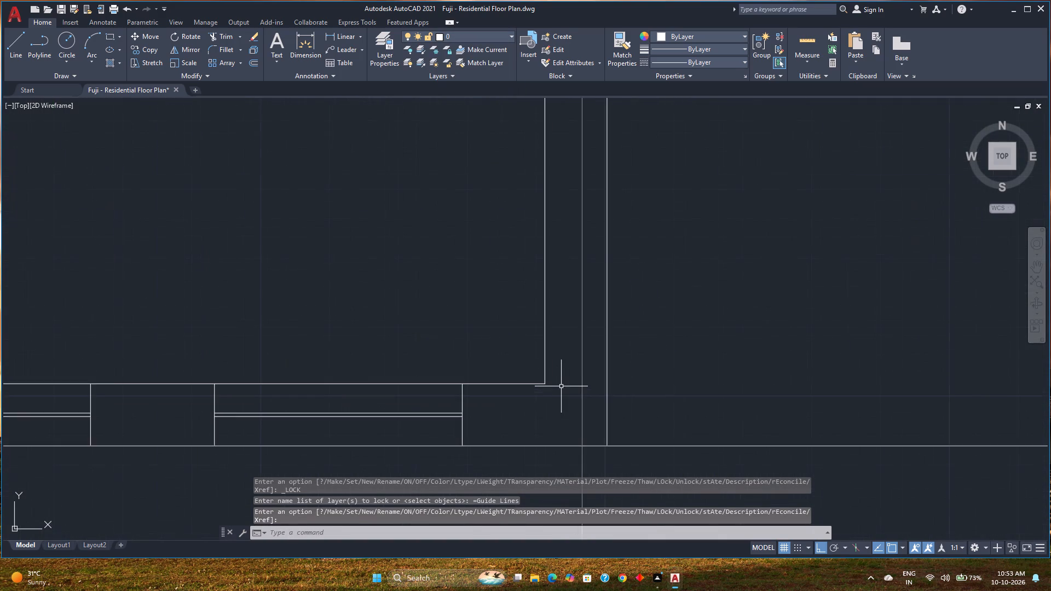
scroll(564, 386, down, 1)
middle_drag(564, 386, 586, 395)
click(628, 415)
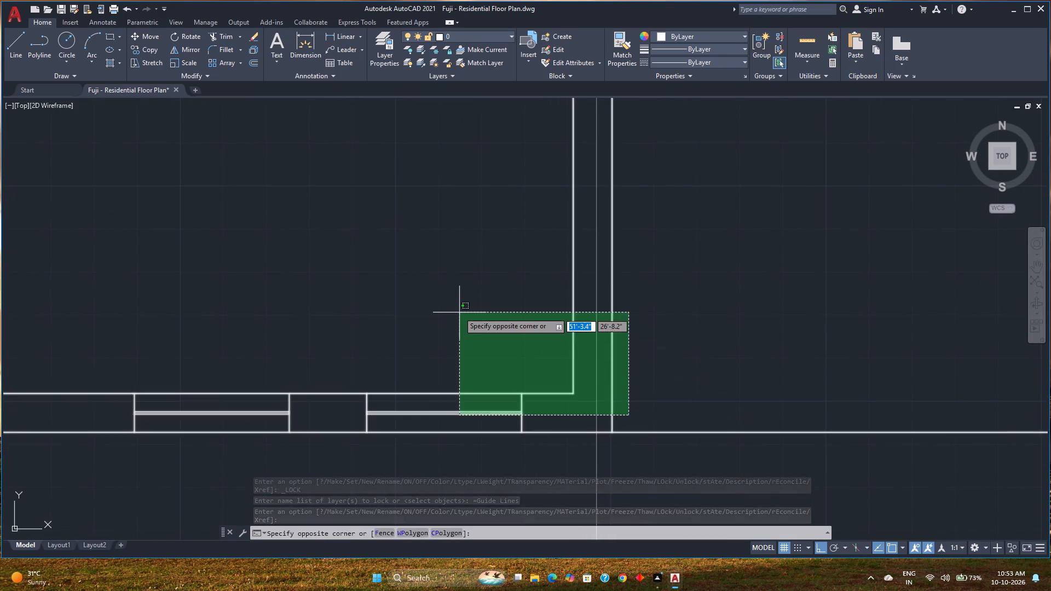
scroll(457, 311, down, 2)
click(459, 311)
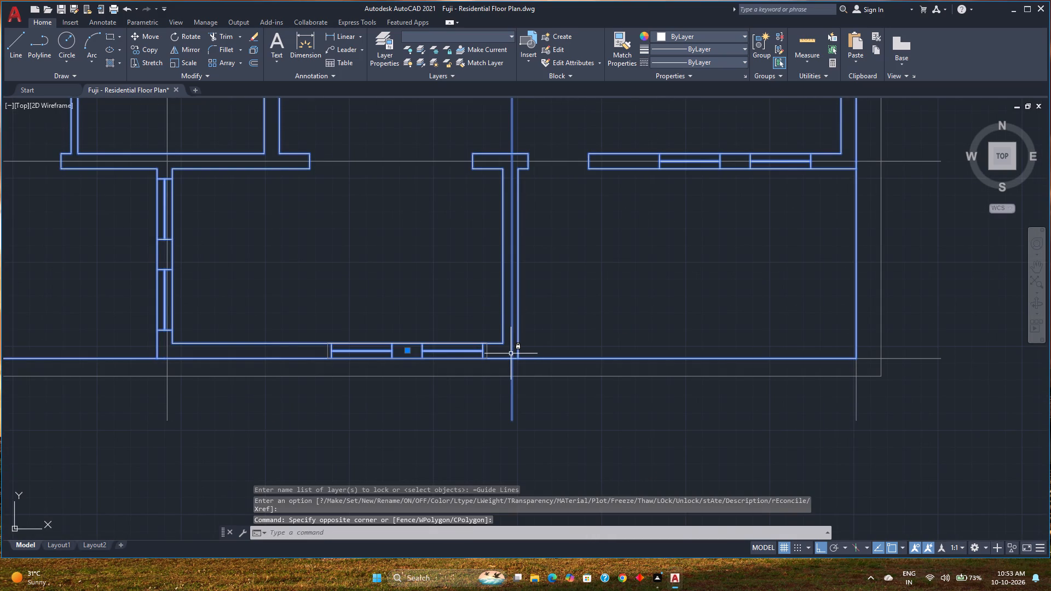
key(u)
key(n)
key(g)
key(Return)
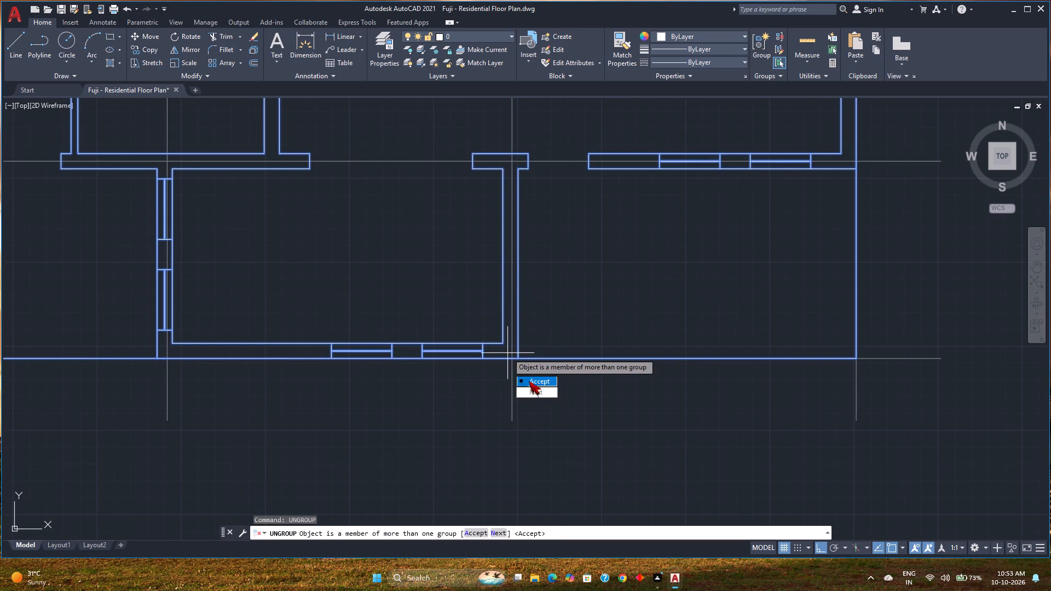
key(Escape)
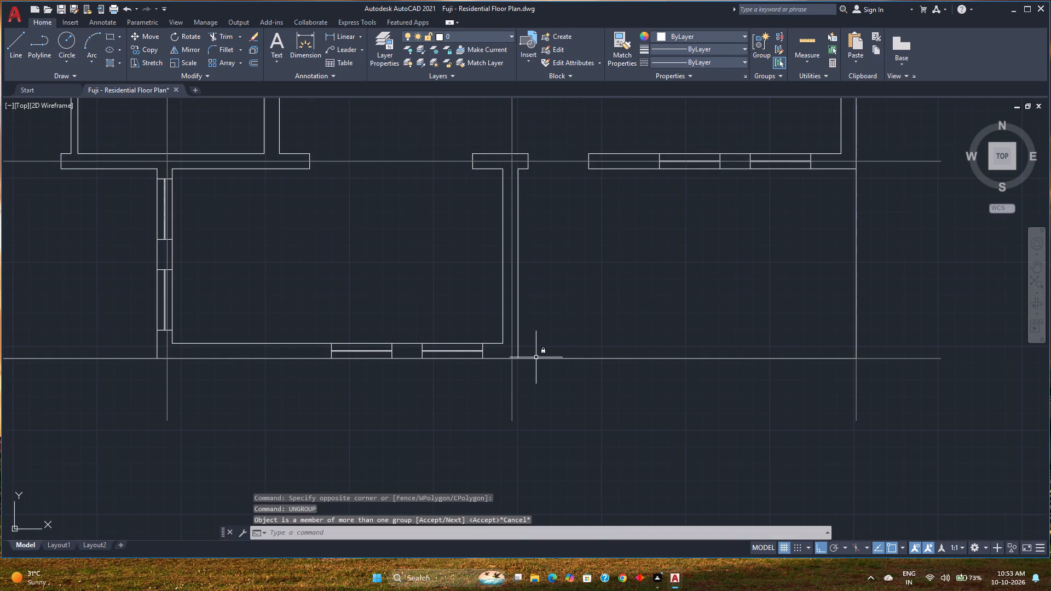
Ungroup the floor plan so its walls and windows can be edited individually.
click(519, 331)
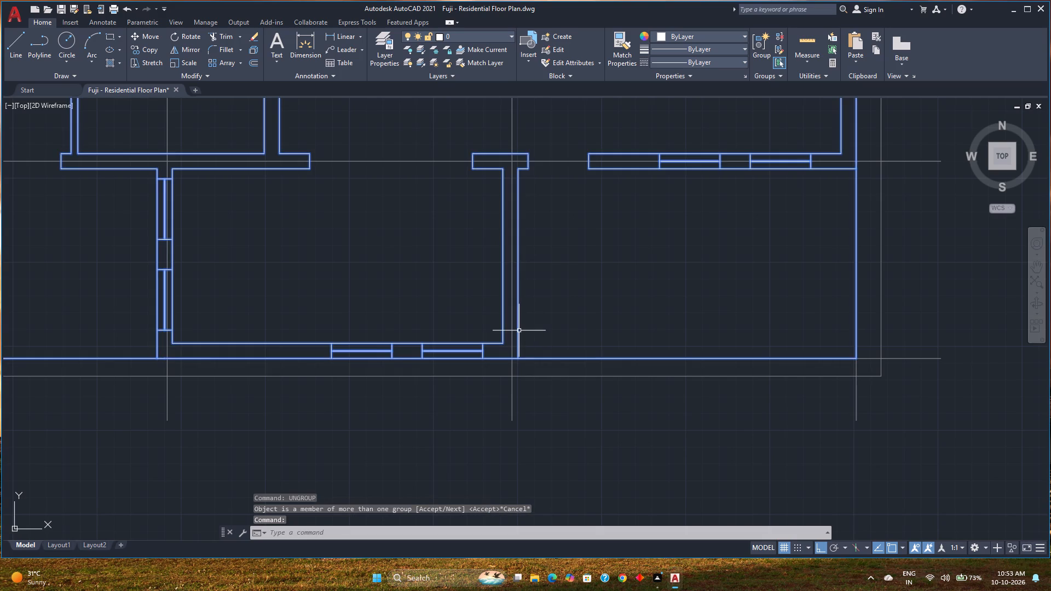
text(un)
key(g)
key(Return)
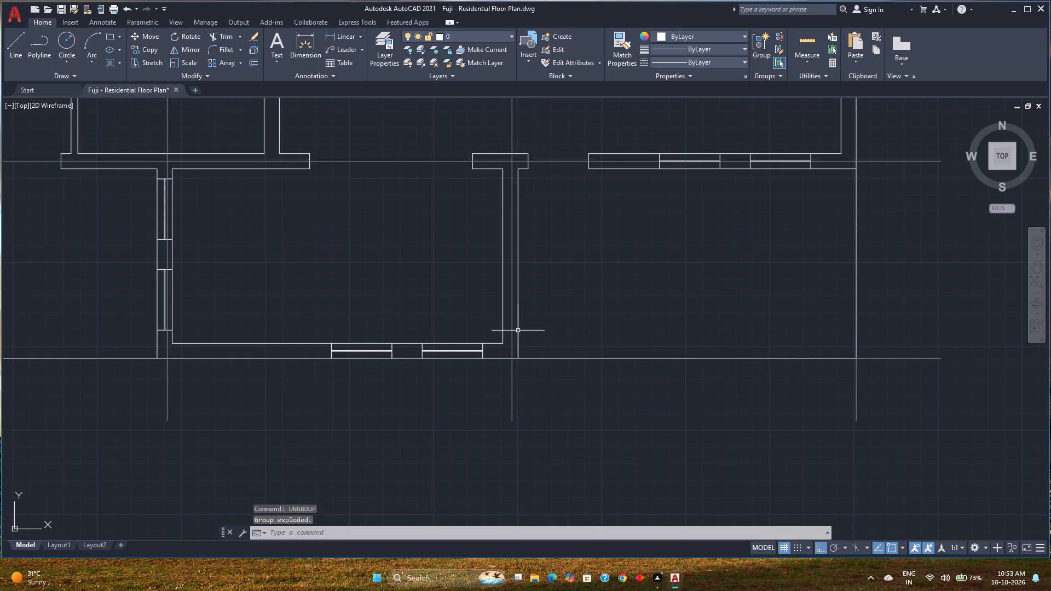
Move the south-central room's walls and windows, with the short wall at its north-east corner, west until the west wall's inner face meets the vertical guide line.
click(524, 346)
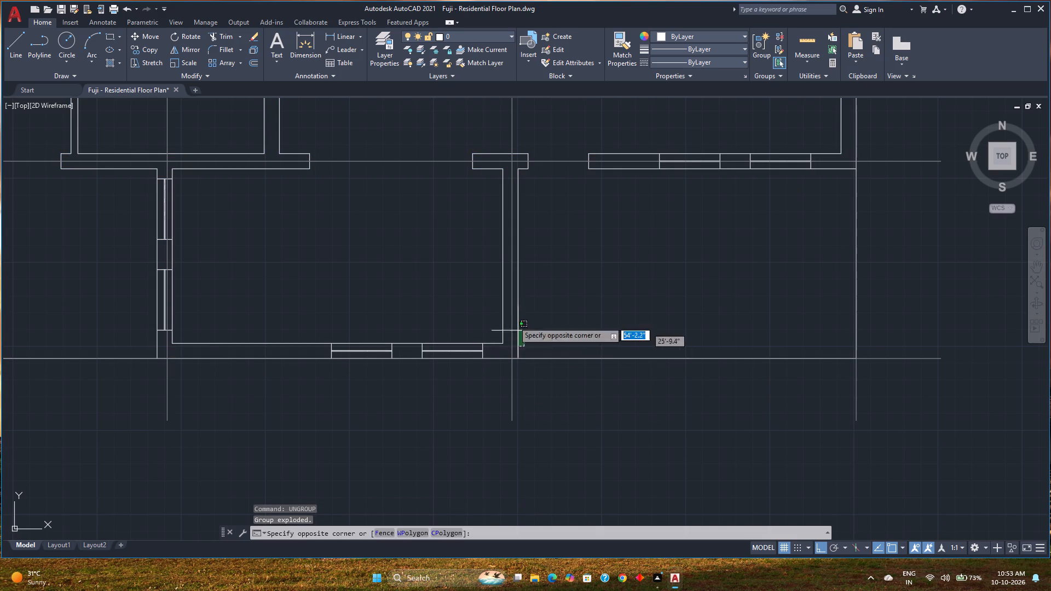
middle_drag(407, 255, 495, 358)
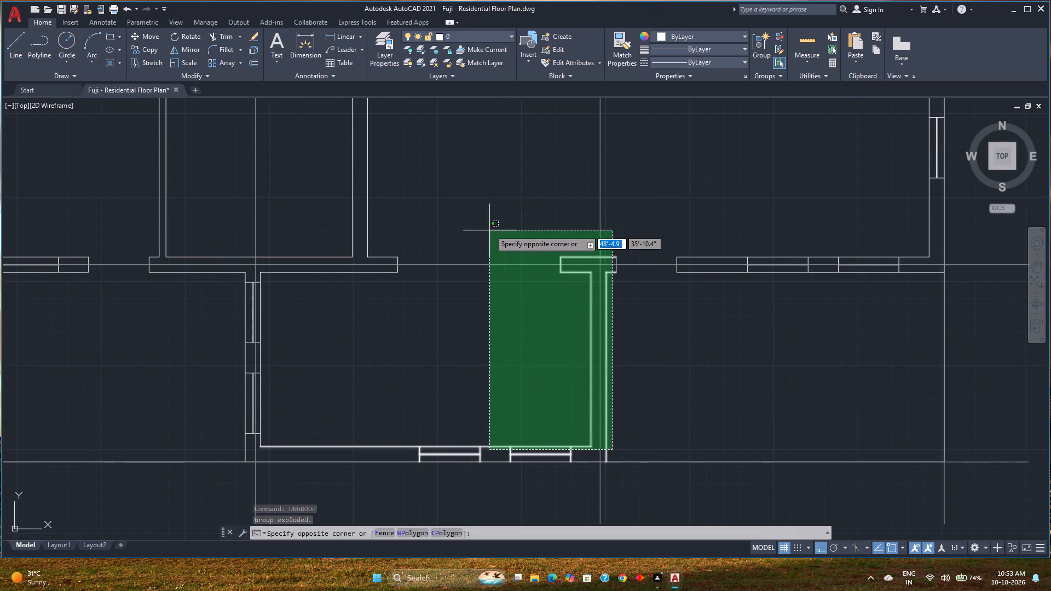
click(499, 222)
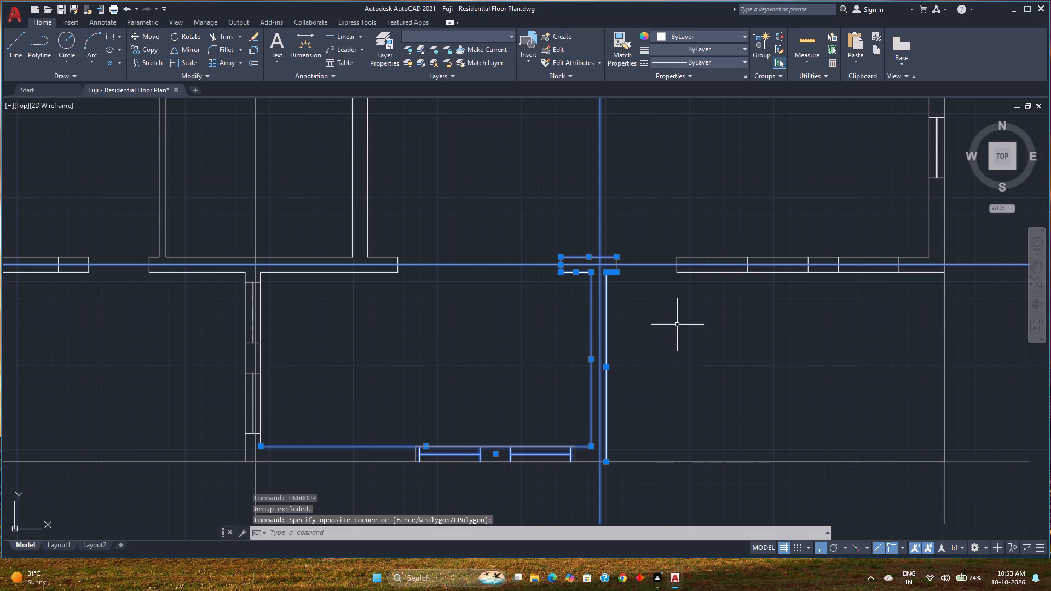
scroll(306, 458, up, 1)
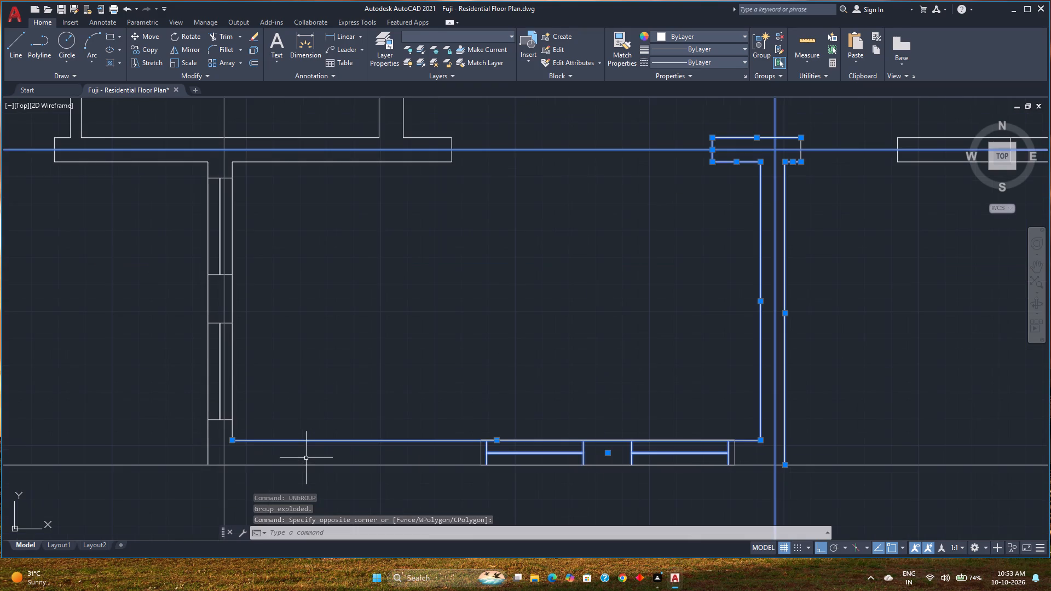
scroll(596, 454, up, 2)
middle_drag(891, 445, 532, 395)
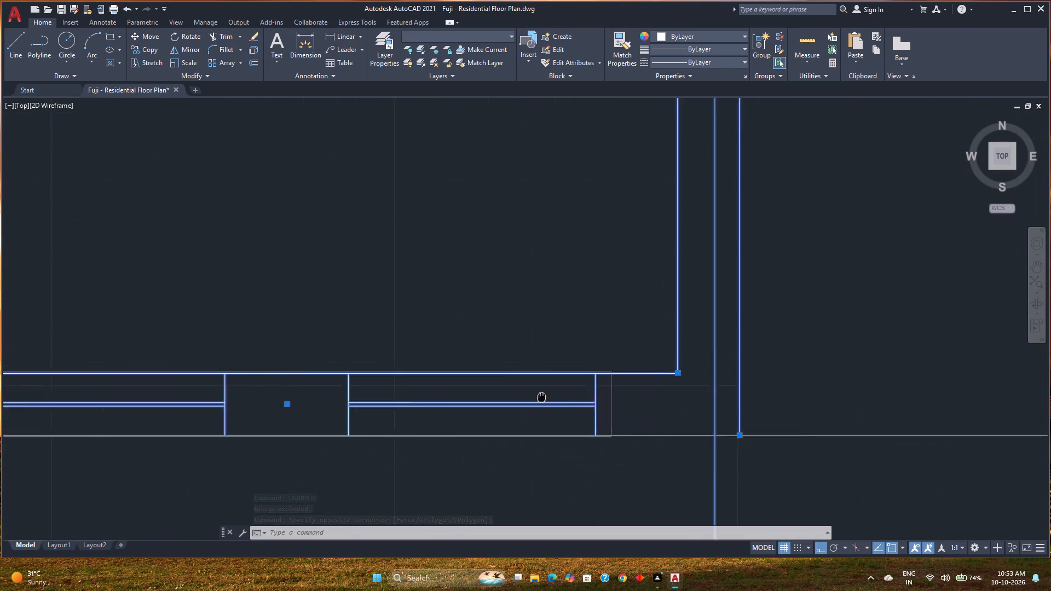
middle_drag(532, 395, 490, 391)
click(551, 399)
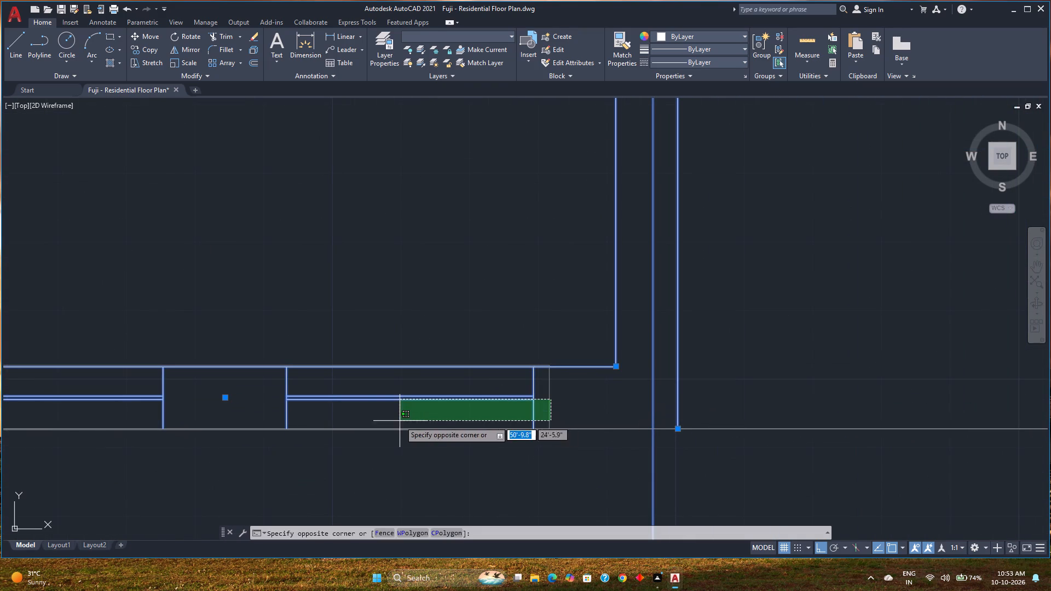
click(309, 447)
scroll(309, 440, down, 1)
middle_drag(309, 440, 519, 413)
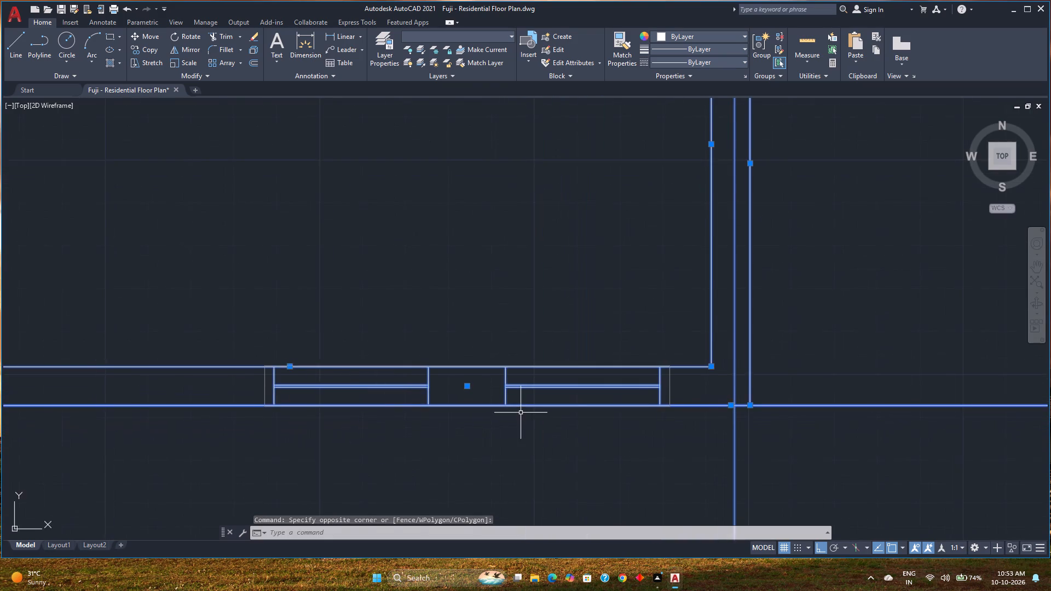
scroll(521, 413, down, 4)
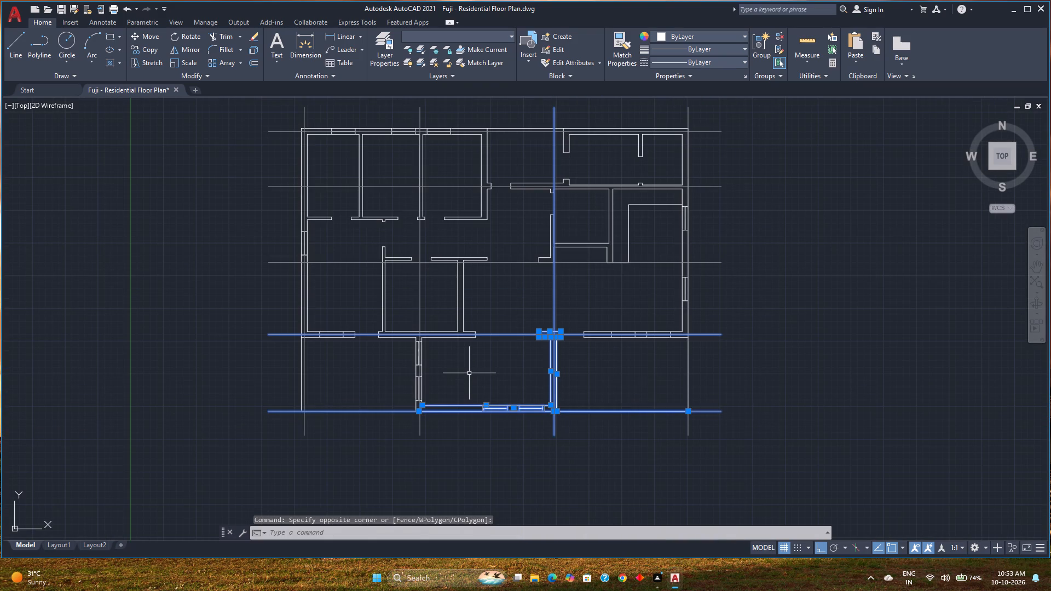
click(466, 372)
click(310, 364)
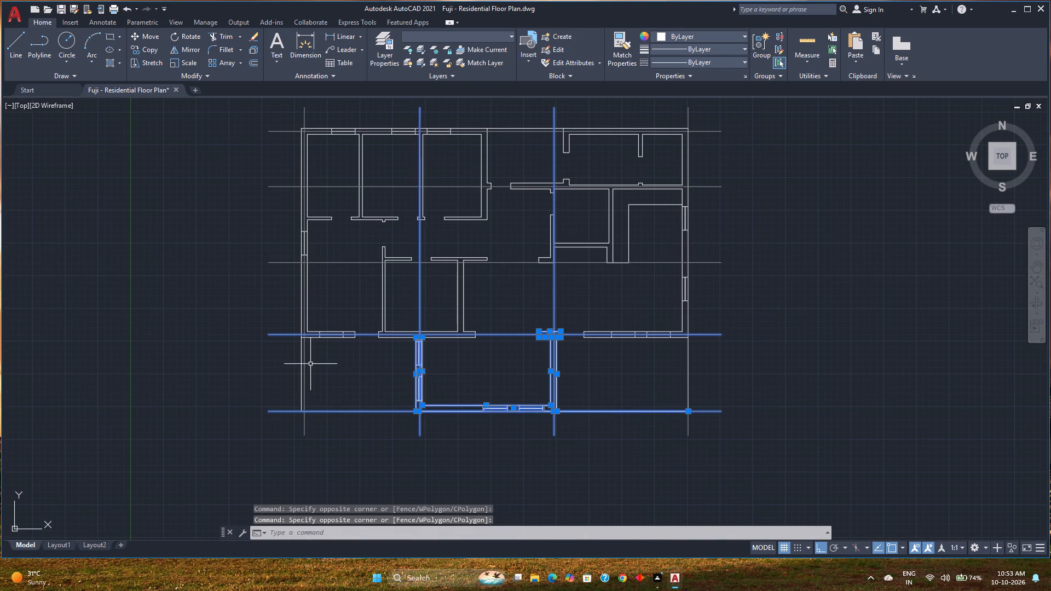
scroll(429, 383, up, 2)
middle_drag(433, 383, 463, 426)
scroll(468, 425, up, 3)
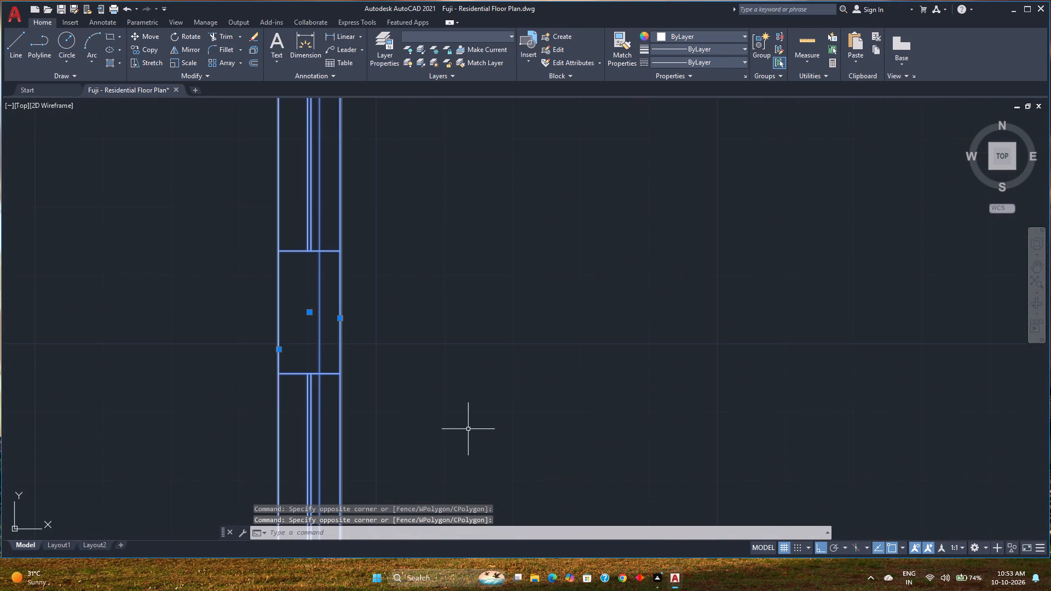
click(470, 451)
scroll(353, 311, down, 2)
middle_drag(353, 311, 434, 473)
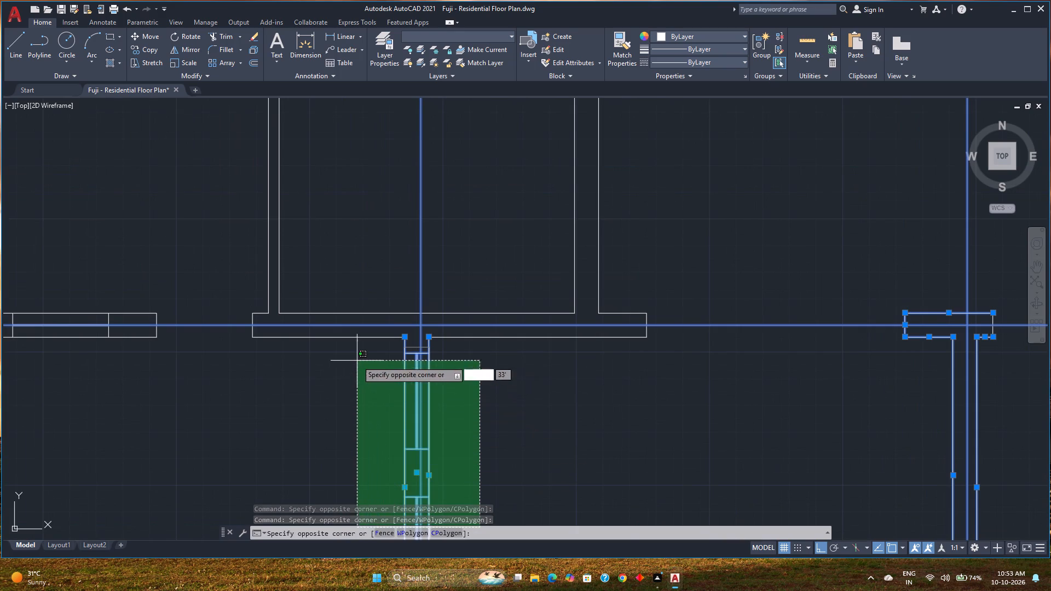
click(345, 348)
scroll(458, 349, up, 2)
scroll(411, 355, up, 1)
middle_drag(411, 355, 444, 328)
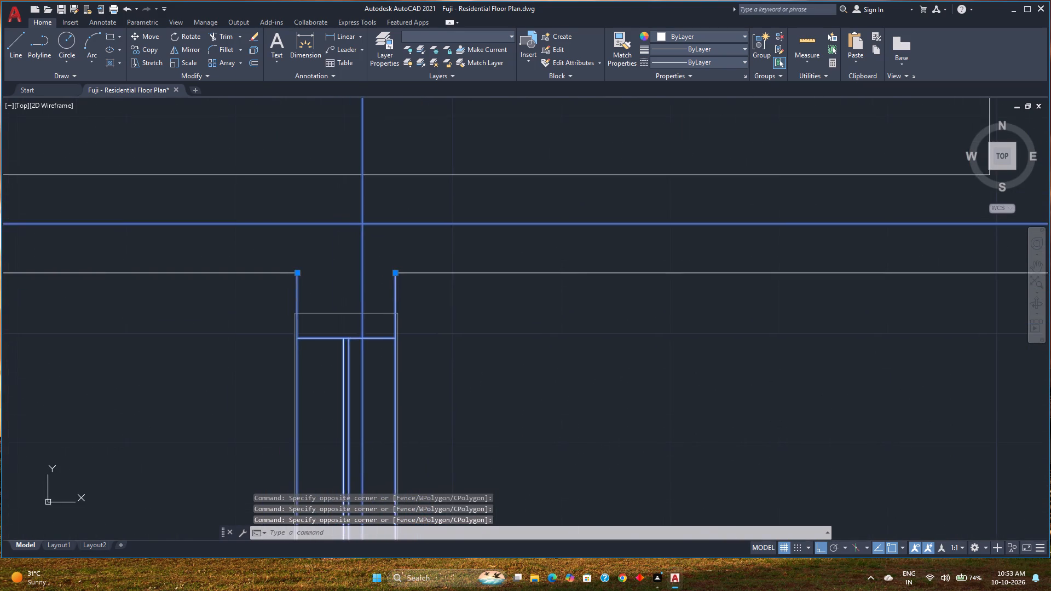
scroll(444, 328, down, 3)
middle_drag(496, 361, 466, 331)
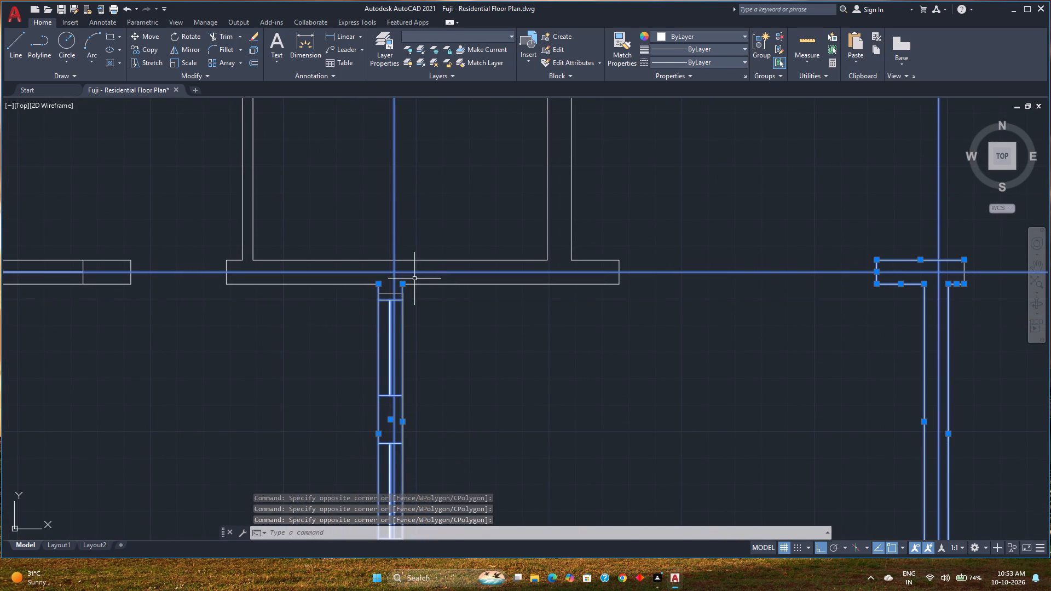
scroll(409, 296, up, 3)
key(m)
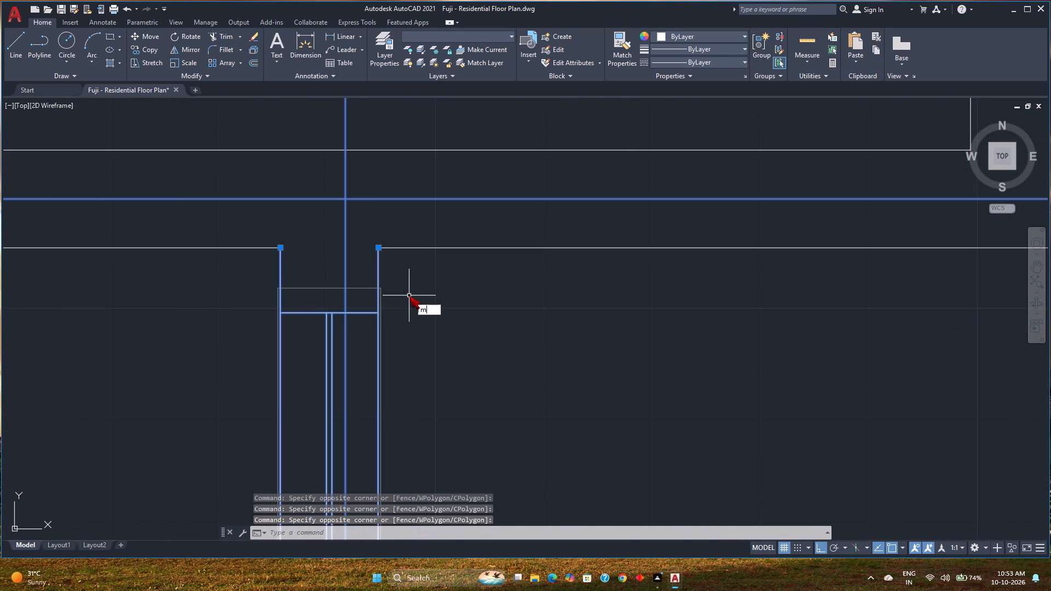
key(Return)
scroll(369, 250, up, 2)
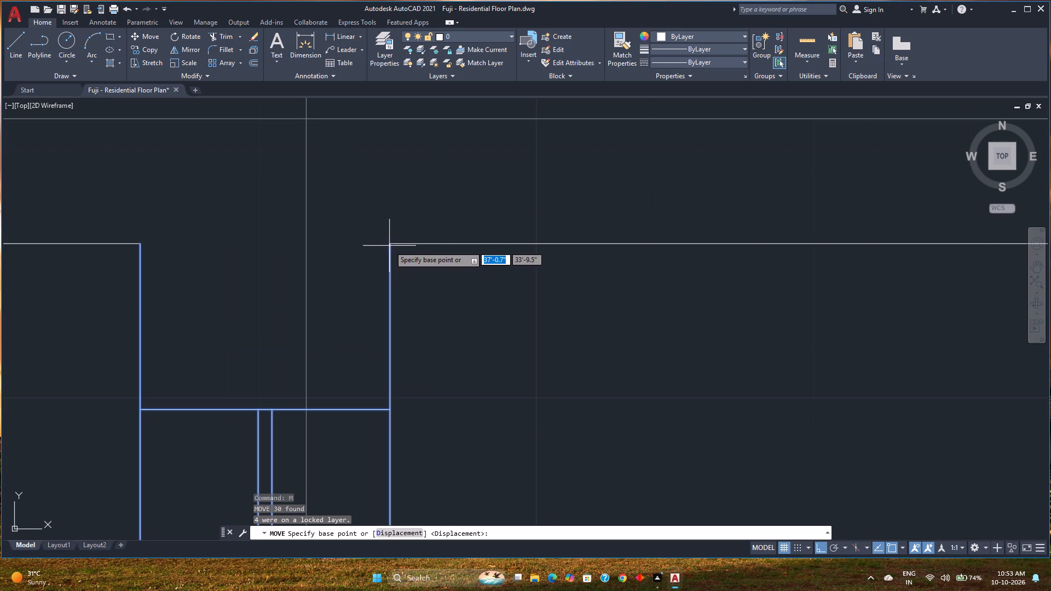
click(389, 246)
click(308, 243)
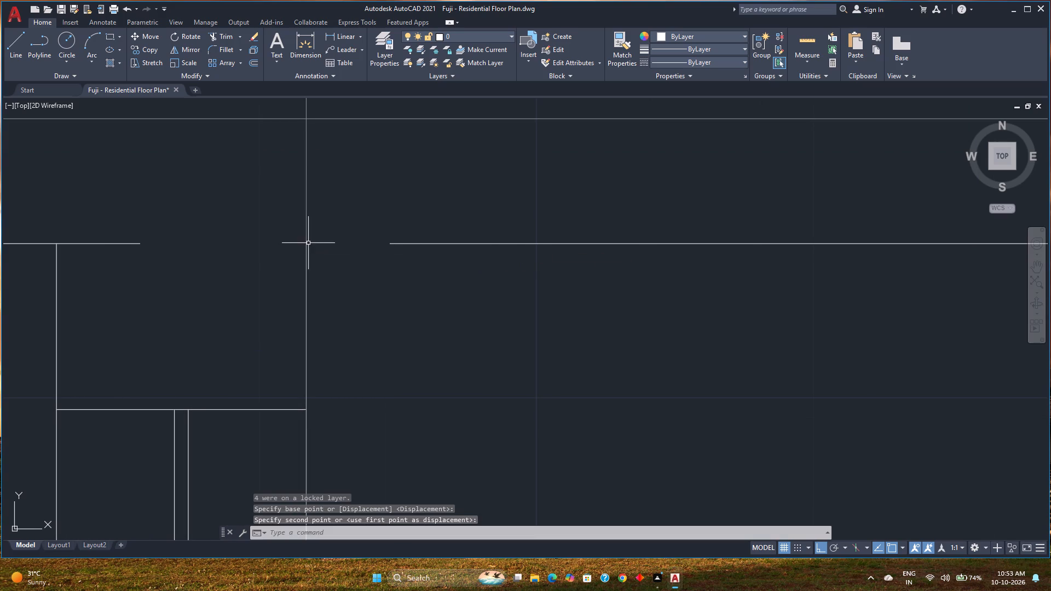
Move the south-central room's west, south and east walls with their windows 4.5 inches east.
scroll(315, 305, down, 3)
middle_drag(315, 303, 332, 247)
scroll(337, 234, down, 4)
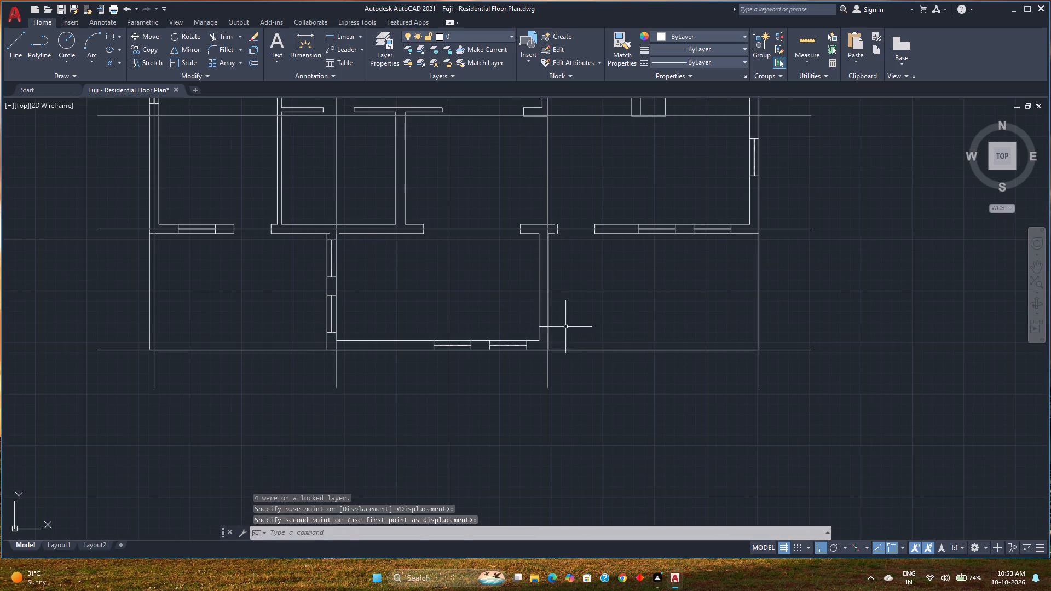
click(578, 336)
click(258, 264)
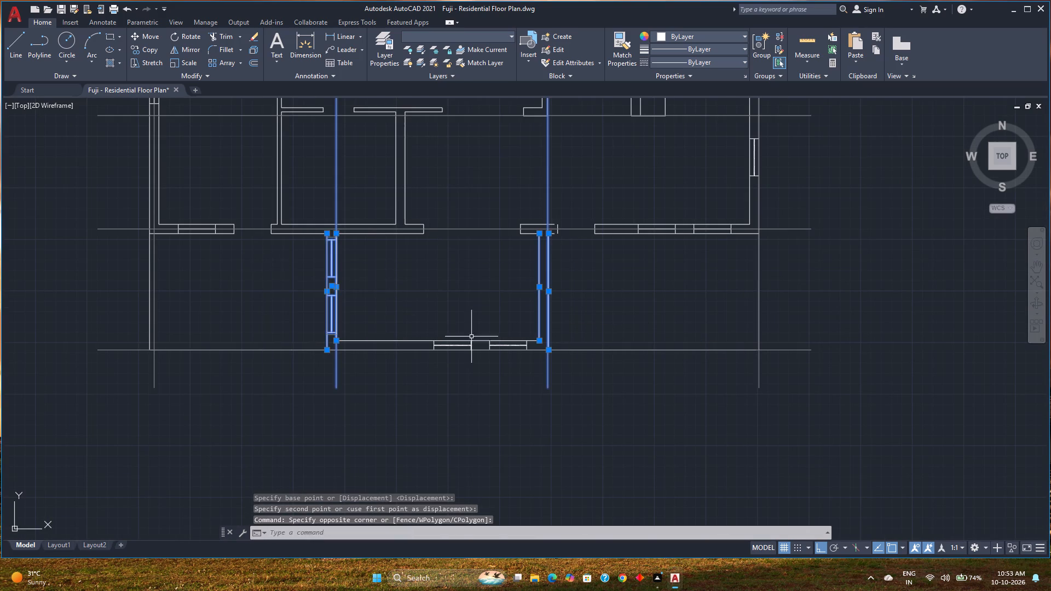
scroll(485, 338, up, 4)
click(825, 441)
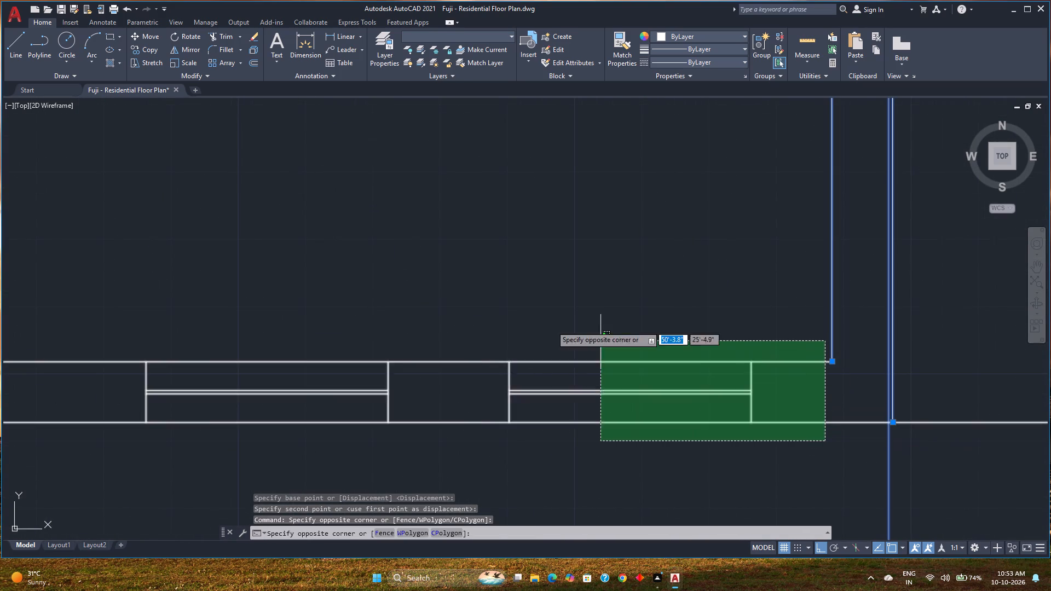
scroll(313, 306, down, 2)
middle_drag(313, 306, 741, 391)
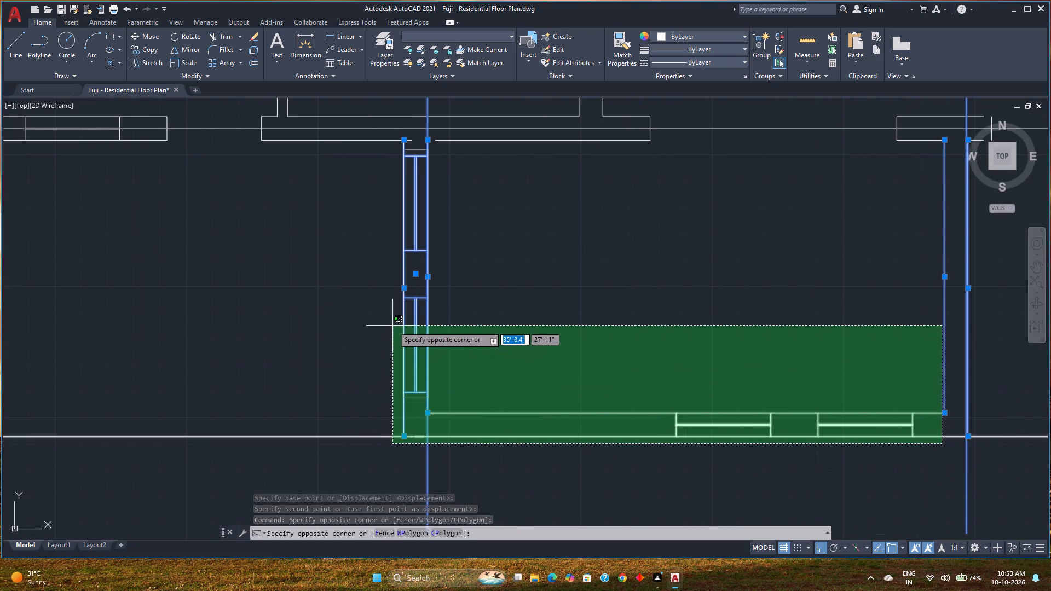
click(415, 317)
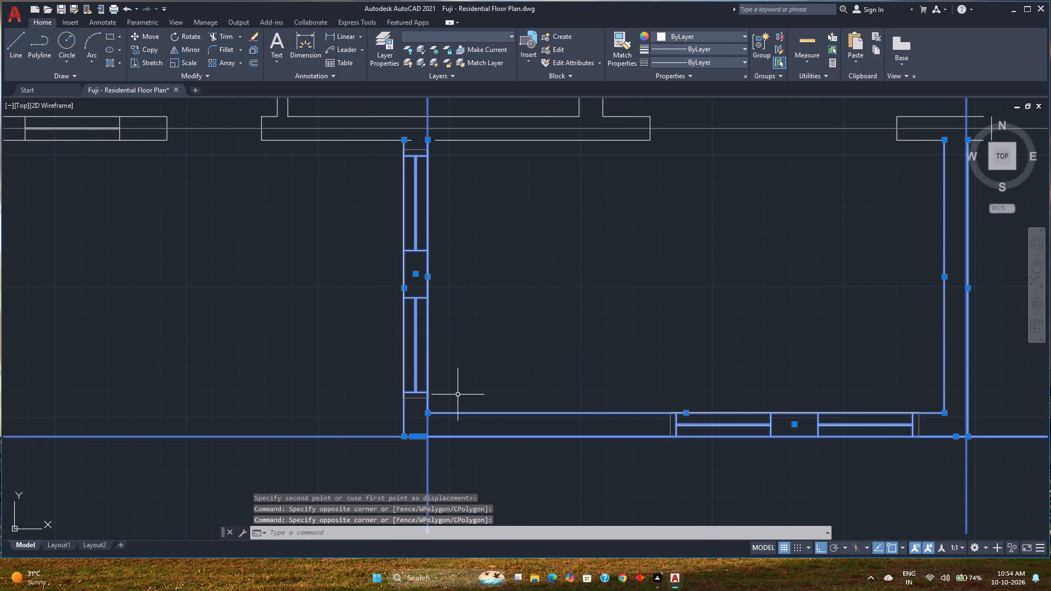
scroll(461, 358, down, 2)
middle_drag(461, 357, 342, 377)
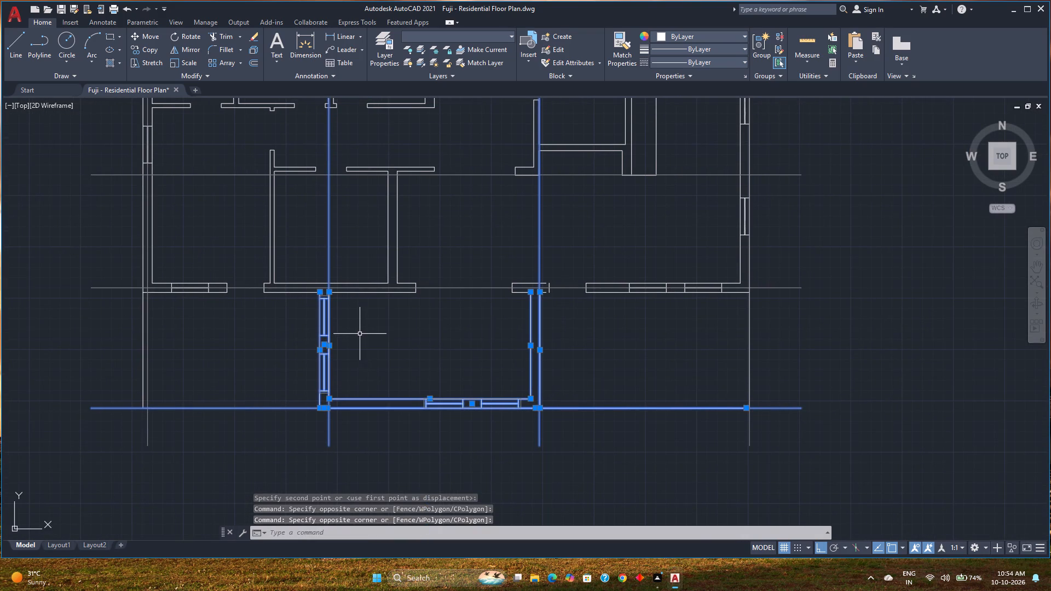
scroll(359, 333, up, 3)
middle_drag(359, 333, 449, 455)
scroll(344, 317, up, 2)
middle_drag(344, 317, 398, 376)
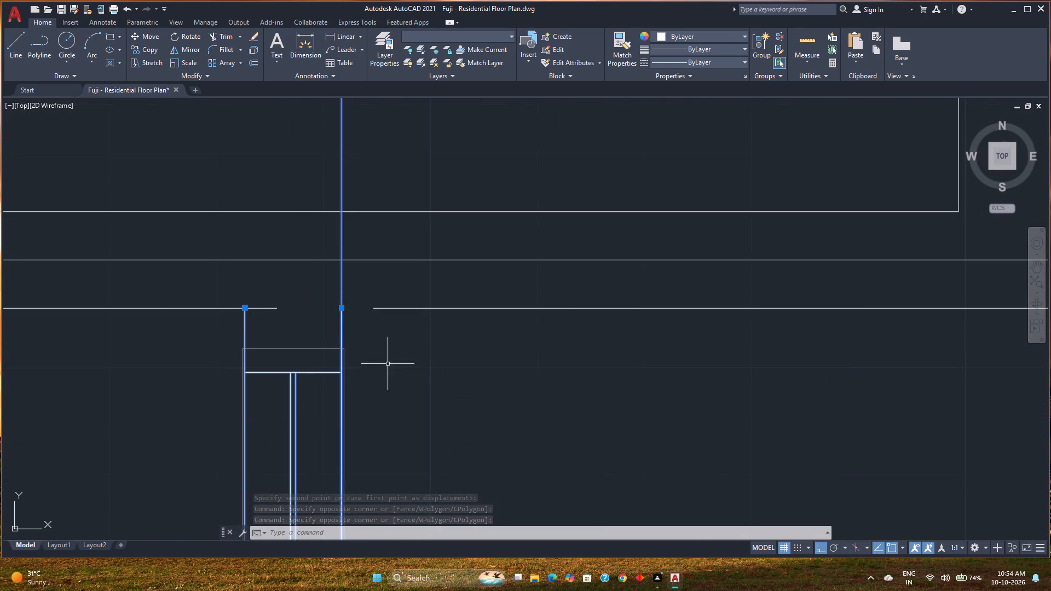
scroll(347, 318, up, 2)
key(m)
key(Return)
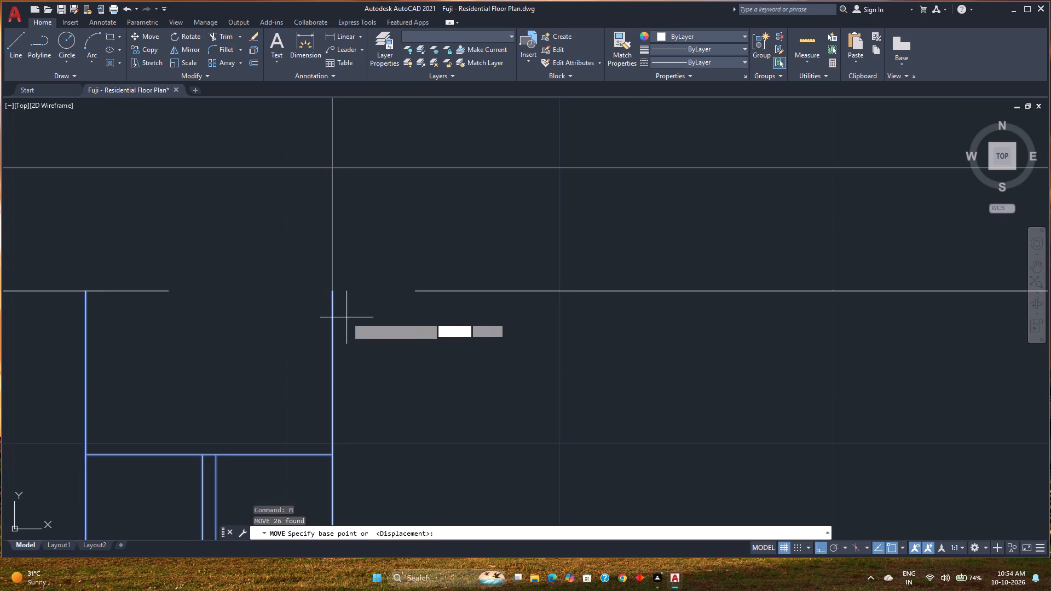
click(332, 293)
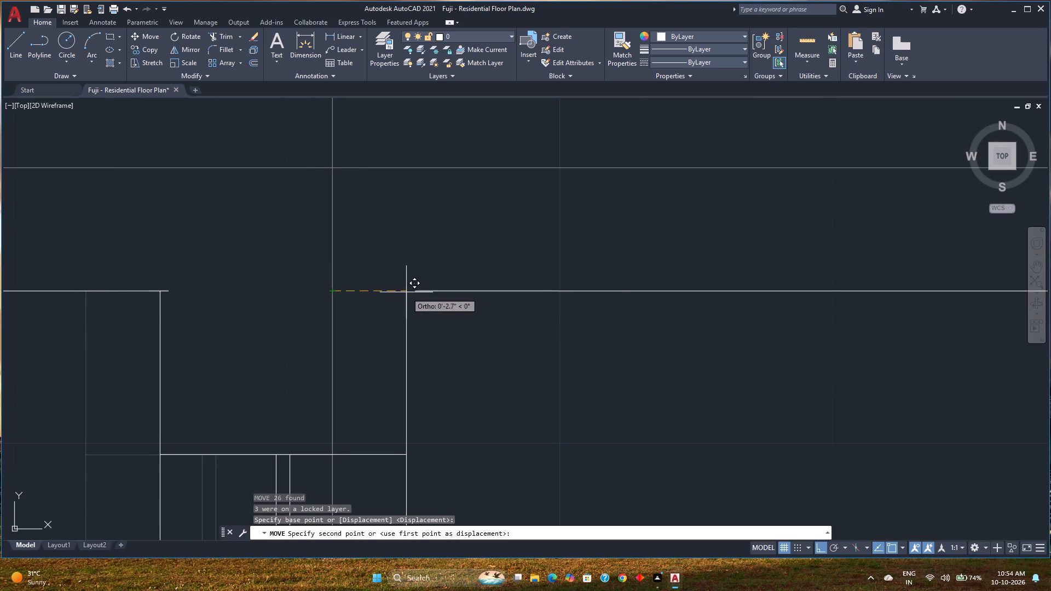
key(4)
text(.5)
key(Return)
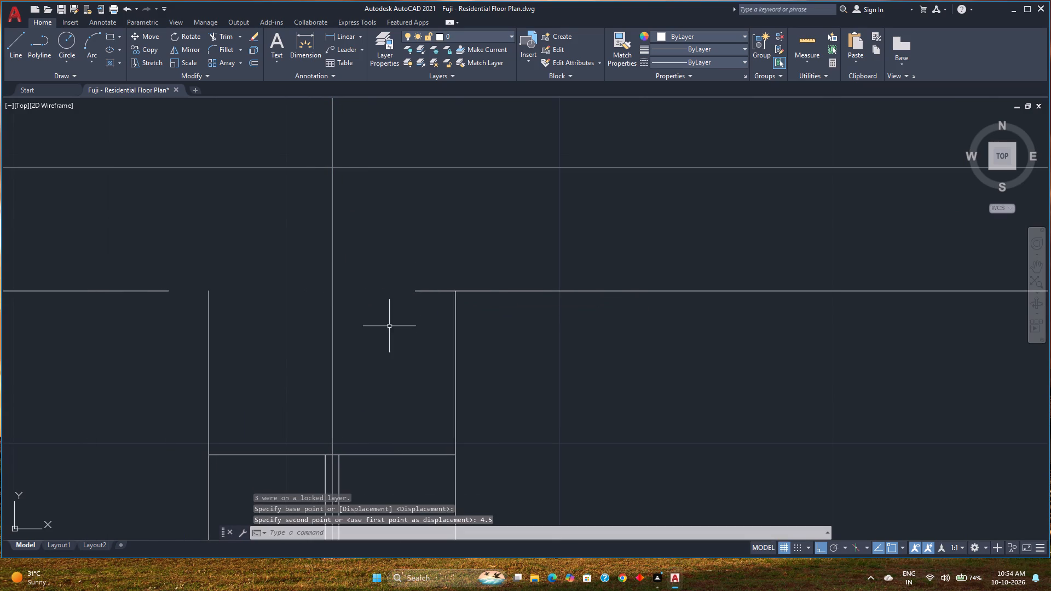
Undo both recent moves of the south-central room's walls and windows.
scroll(388, 336, down, 2)
middle_drag(387, 336, 351, 292)
scroll(354, 288, down, 2)
scroll(380, 367, down, 1)
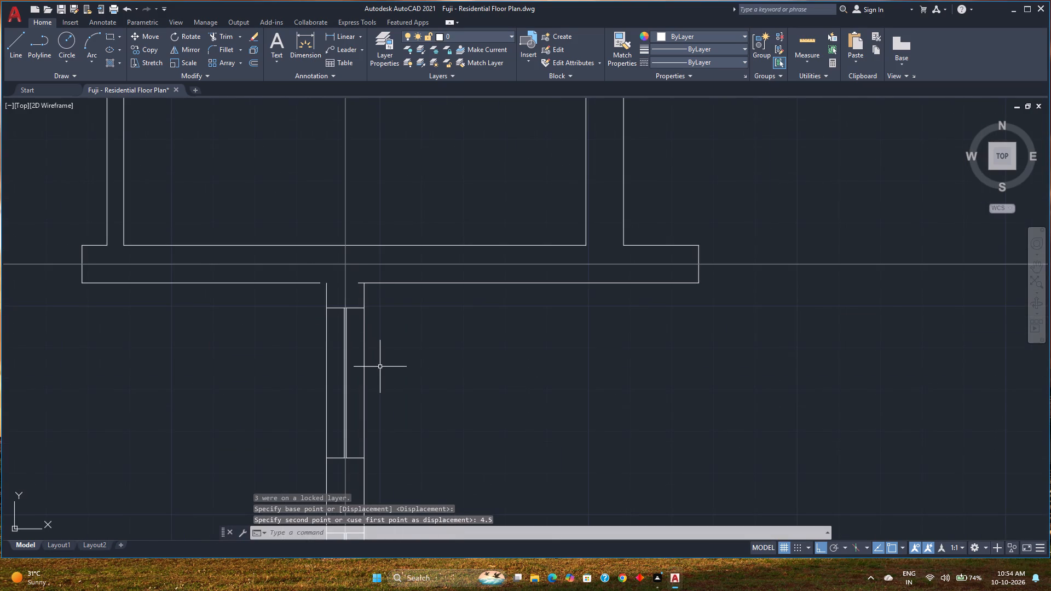
middle_drag(380, 367, 234, 318)
scroll(780, 269, up, 2)
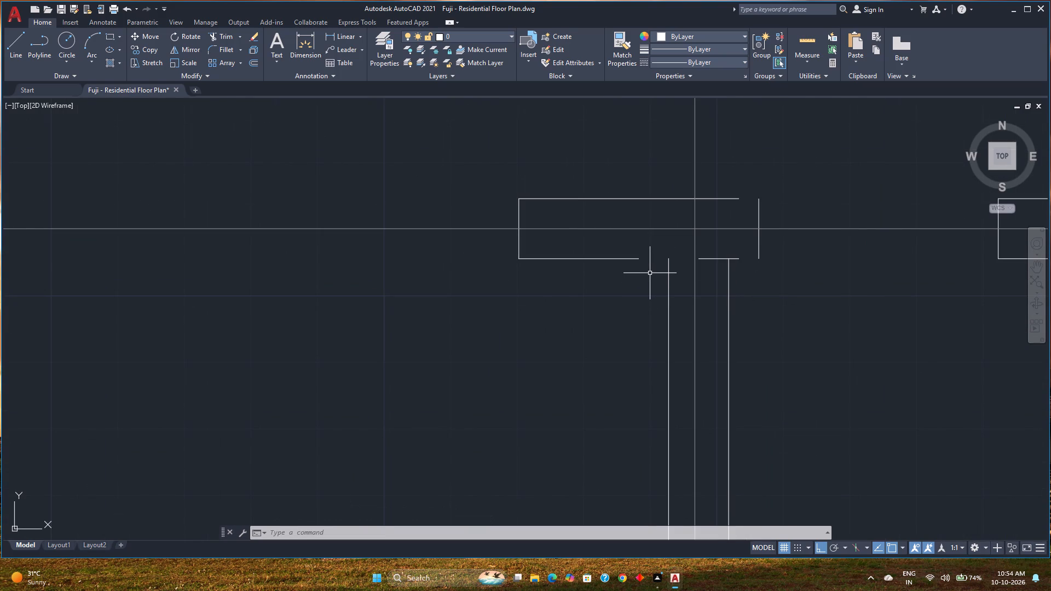
scroll(649, 273, down, 3)
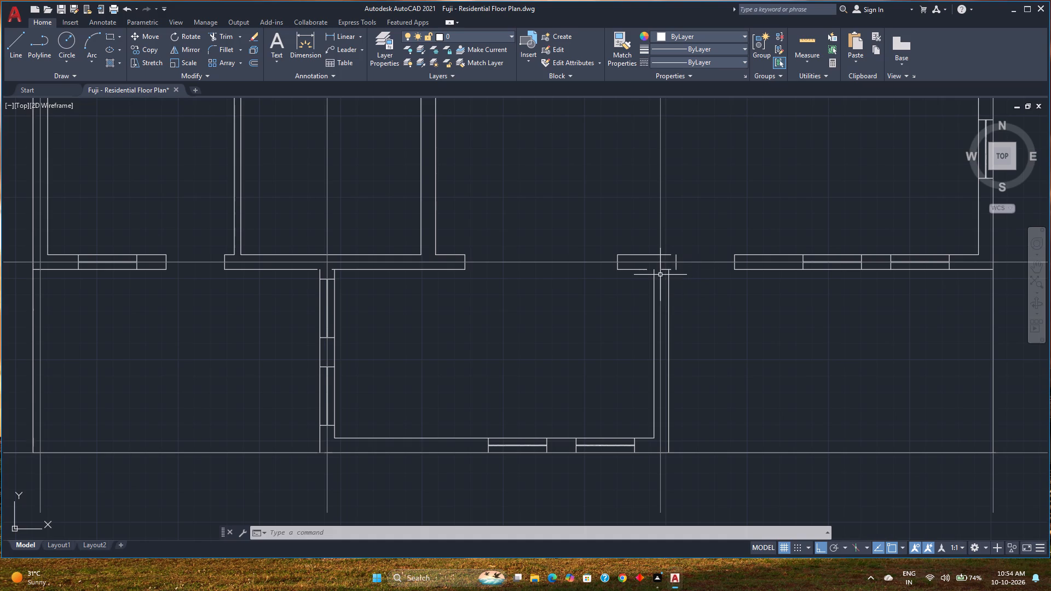
key(ctrl+z)
key(ctrl+z)
key(ctrl+z)
key(ctrl+z)
Move the south-central room's walls and windows, including the complete short north-east wall, west until the west wall's inner face meets the vertical guide line.
scroll(576, 295, down, 6)
middle_drag(576, 295, 458, 276)
click(666, 403)
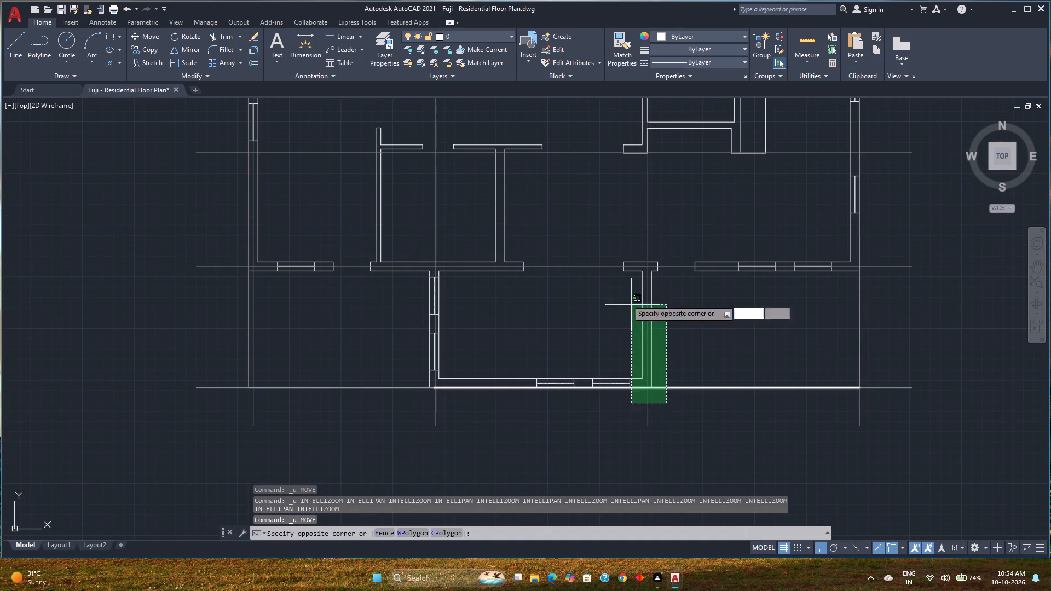
click(588, 240)
click(481, 407)
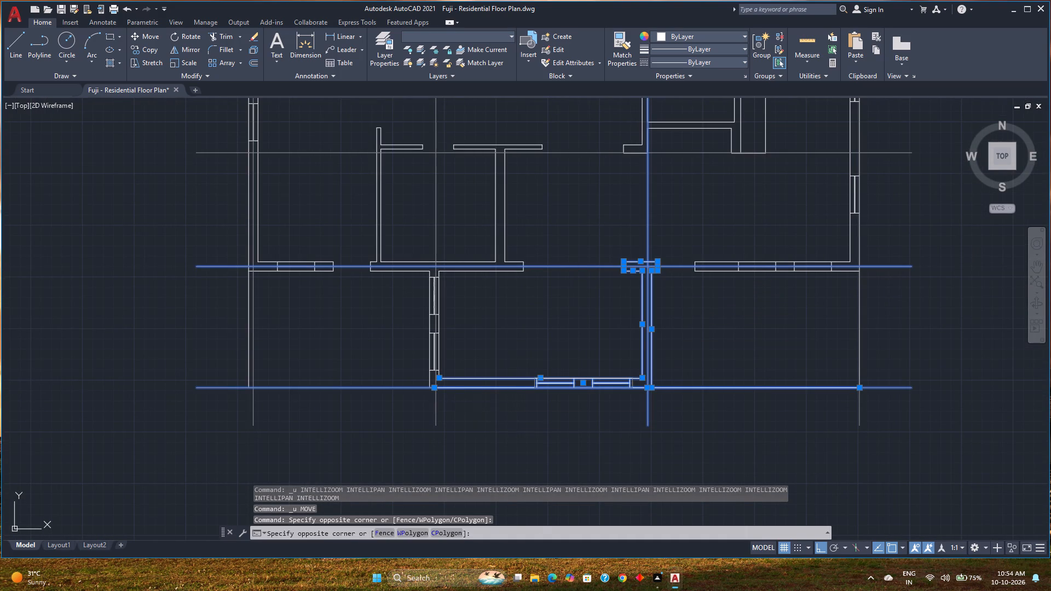
scroll(384, 273, up, 3)
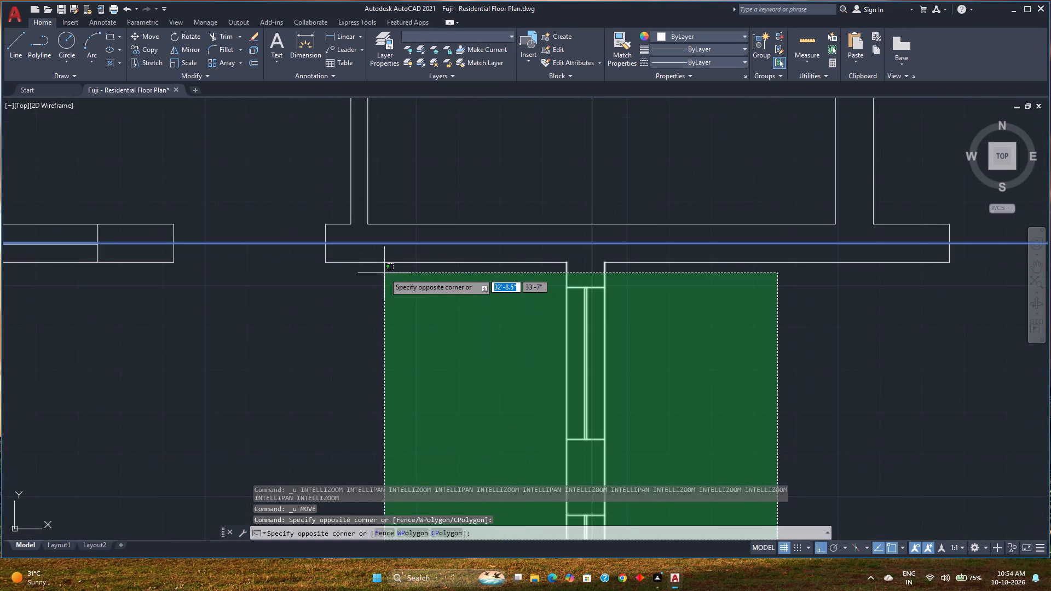
click(384, 273)
scroll(584, 328, down, 2)
middle_drag(584, 328, 437, 305)
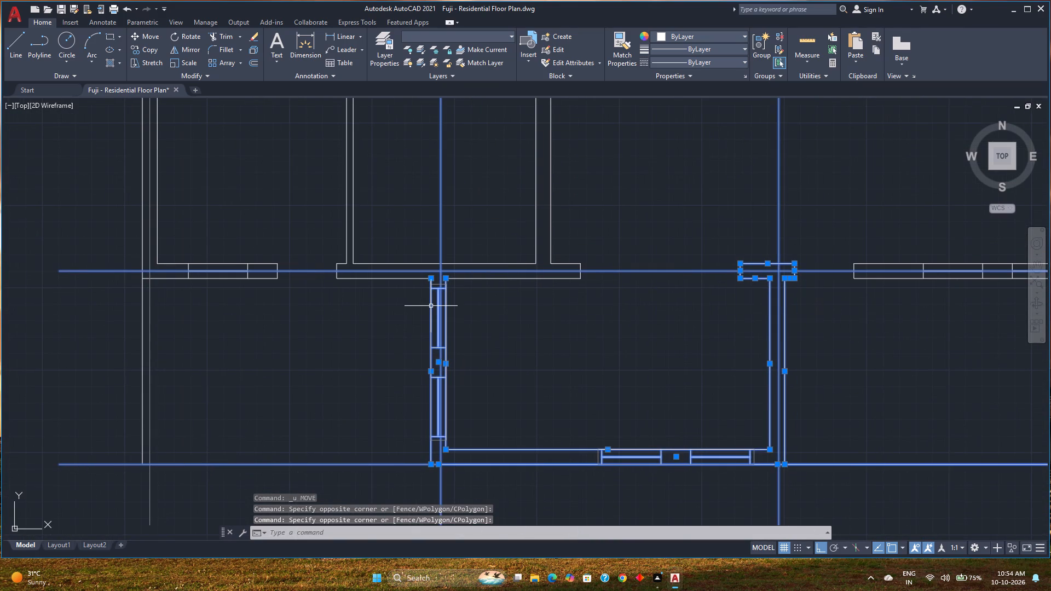
key(m)
key(Return)
scroll(469, 292, up, 2)
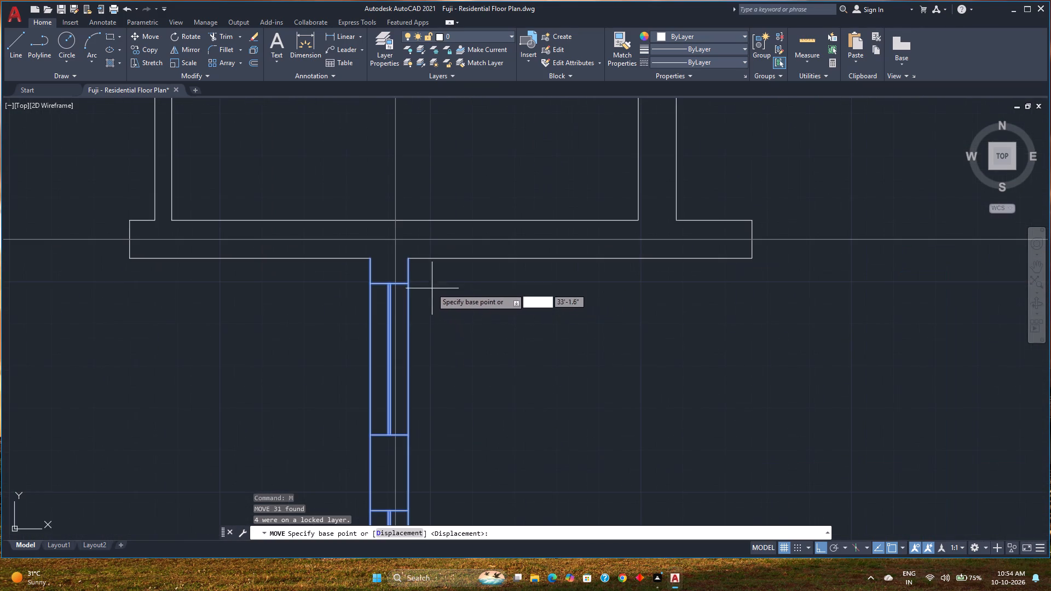
click(410, 260)
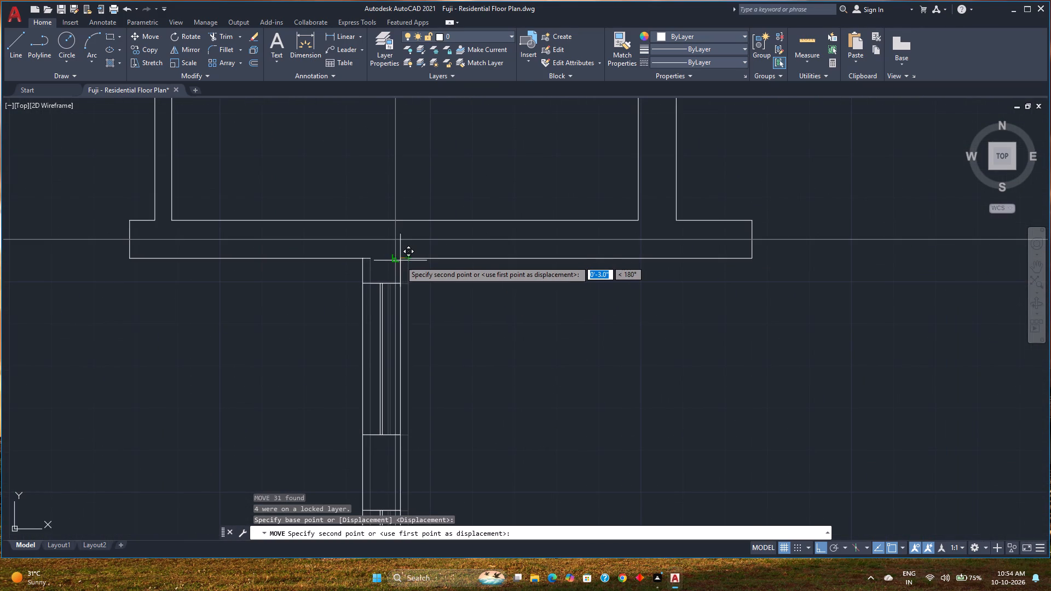
click(396, 260)
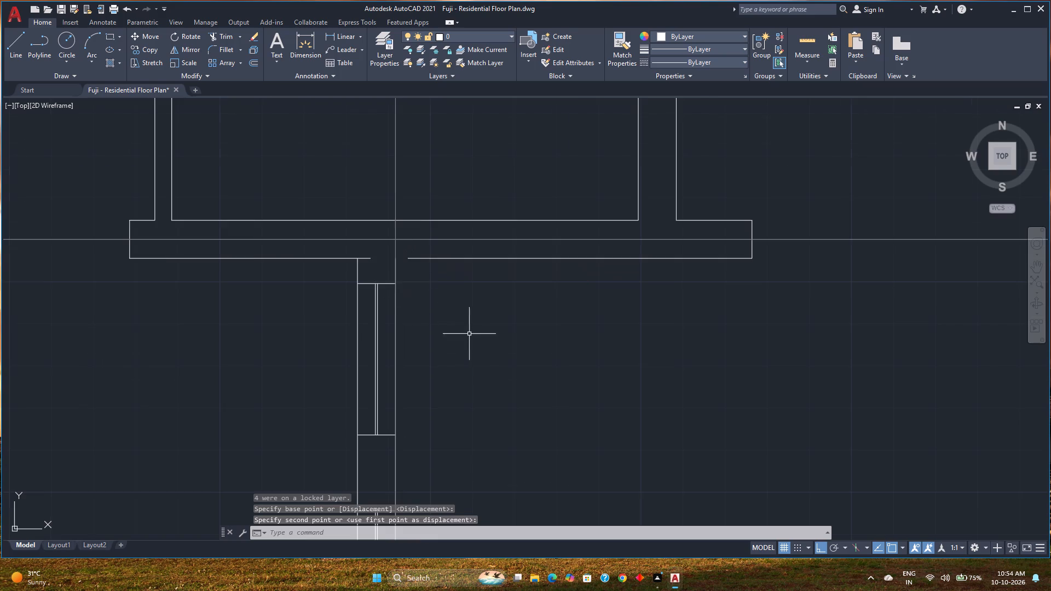
Move the south-central room's walls and windows, together with the short north-east wall, 4.5 inches east.
scroll(470, 334, down, 1)
middle_drag(466, 331, 426, 305)
scroll(424, 301, down, 3)
click(564, 386)
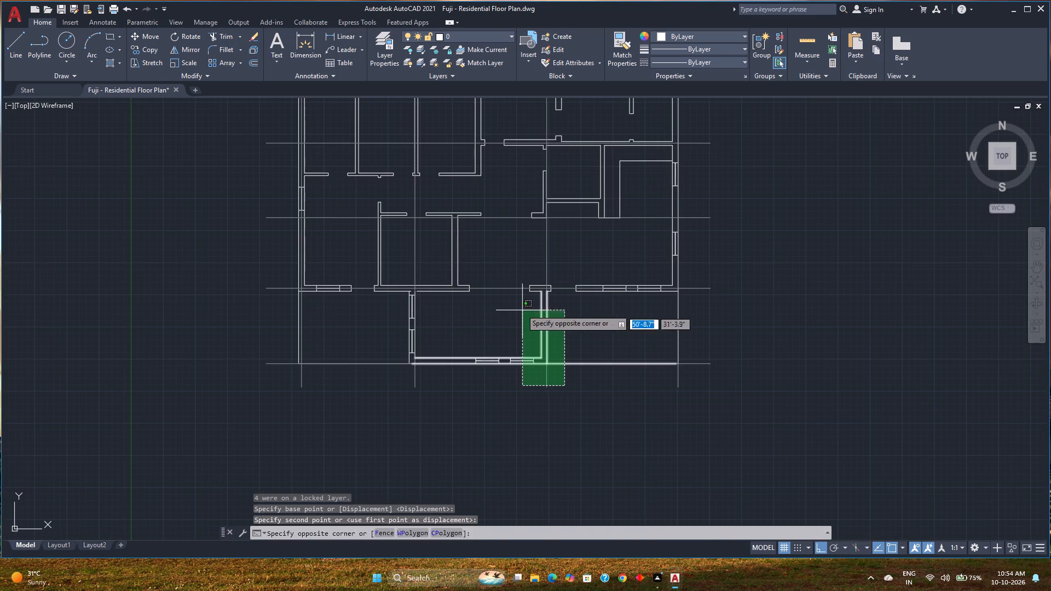
click(496, 276)
click(437, 380)
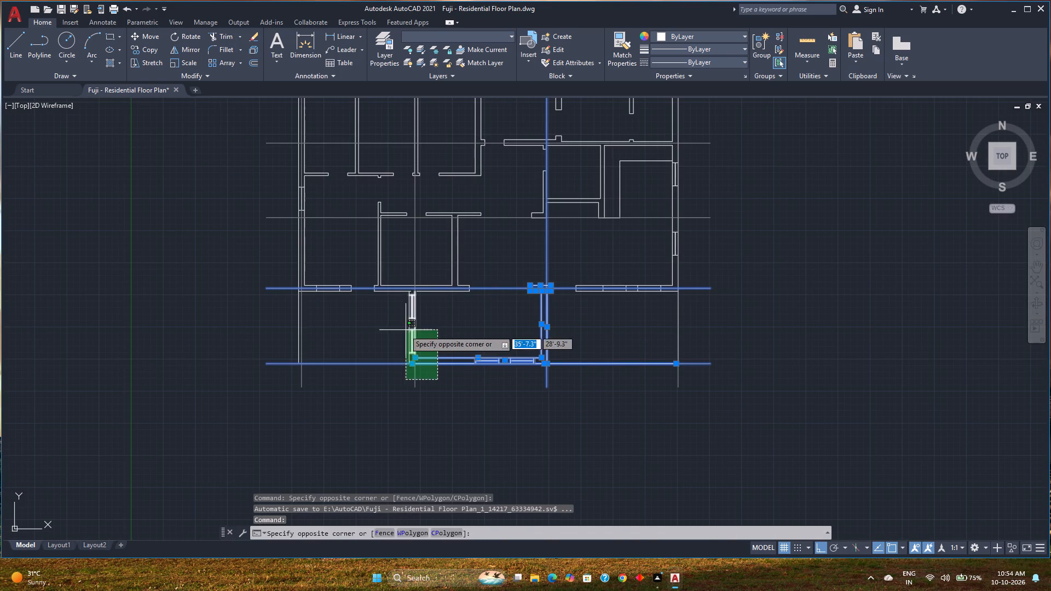
click(388, 303)
scroll(423, 293, up, 5)
middle_drag(411, 305, 464, 398)
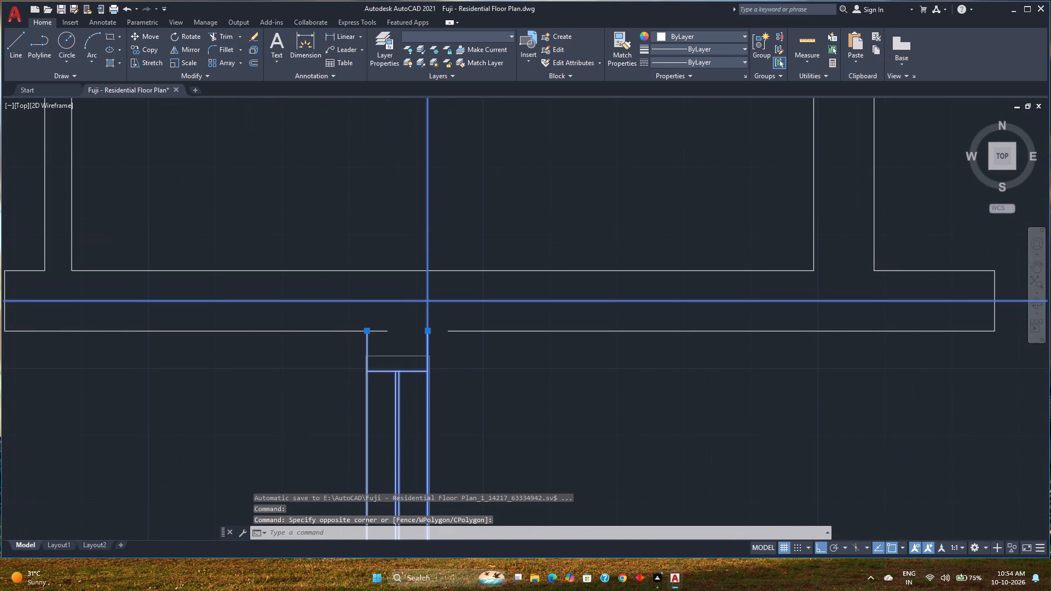
key(m)
key(Return)
scroll(420, 334, up, 2)
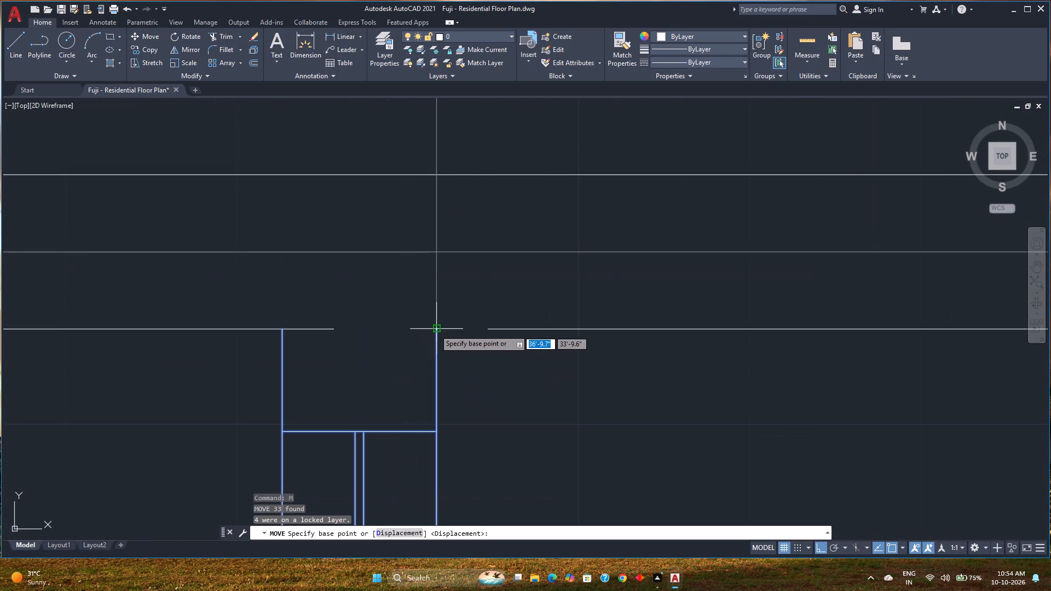
click(438, 329)
text(4.5)
key(Return)
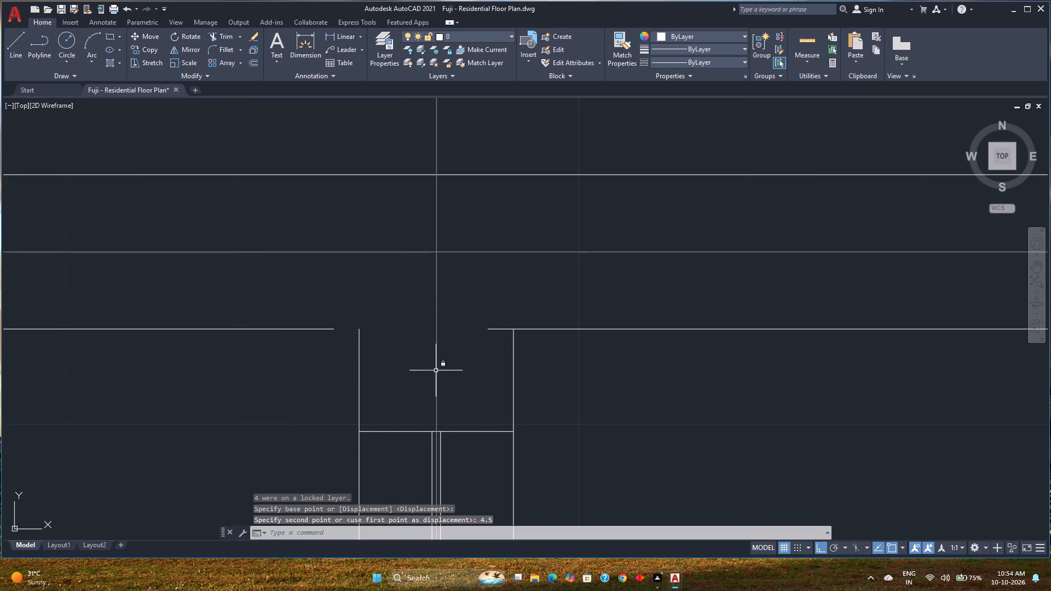
Extend the horizontal wall line west of the room's north-west junction to the west wall's outer face.
text(ec)
key(BackSpace)
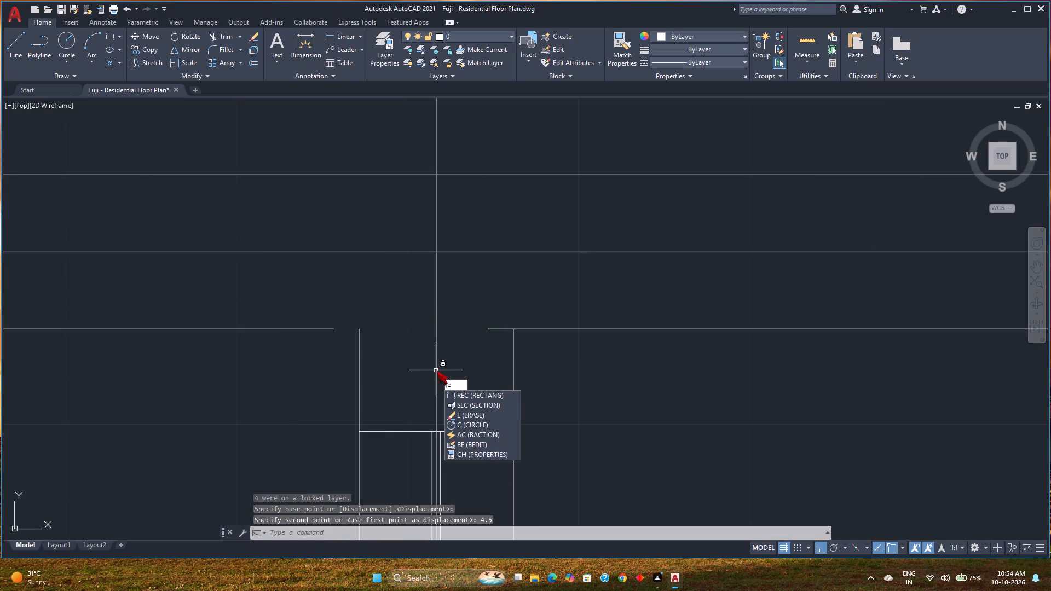
key(x)
key(Return)
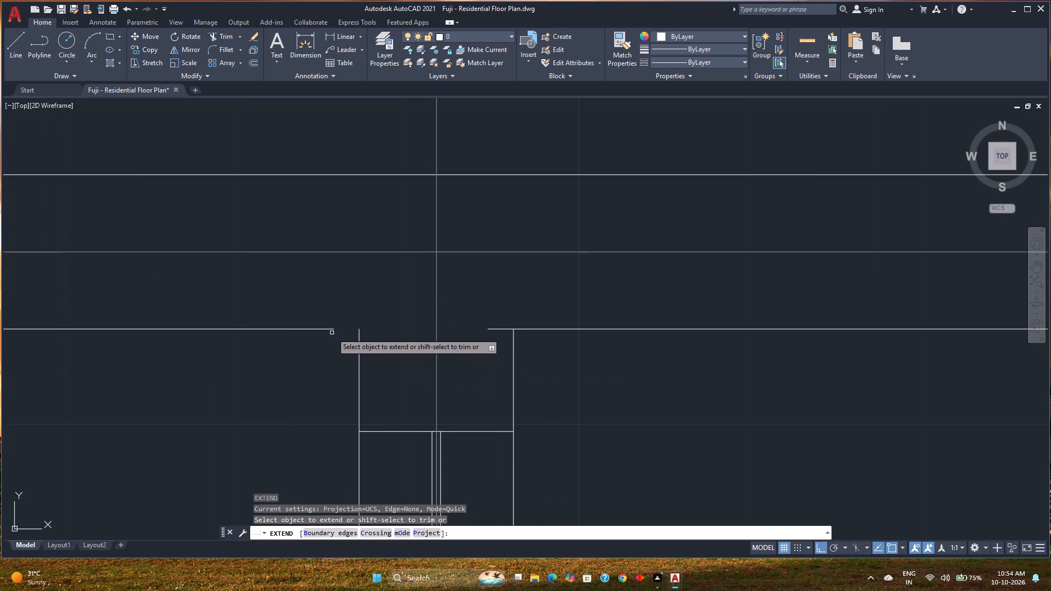
click(328, 328)
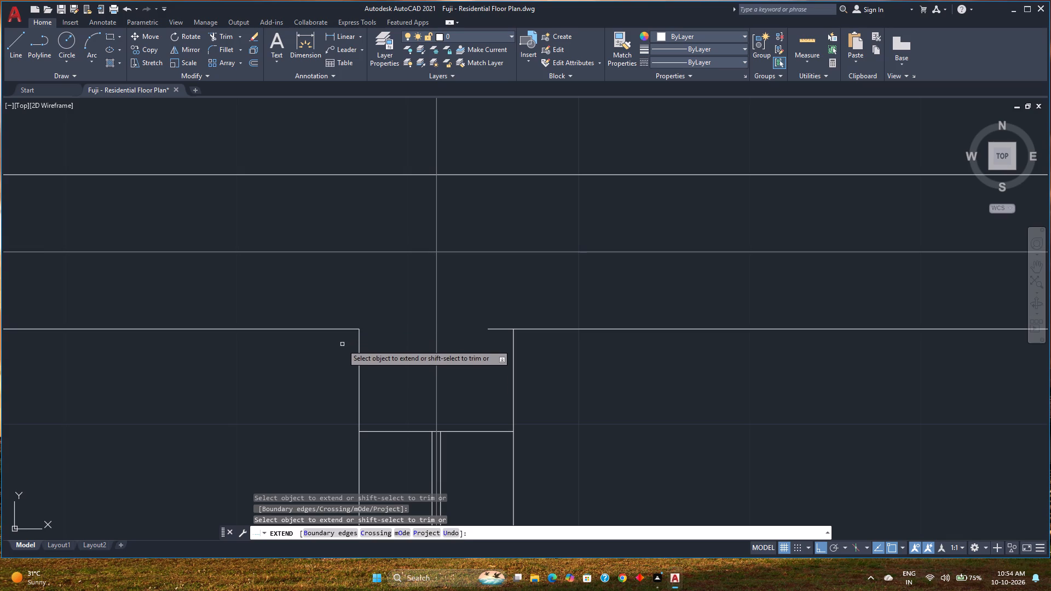
key(Escape)
Trim the horizontal wall line overhanging the west wall's inner face at the north-west junction.
text(tr)
key(Return)
click(493, 304)
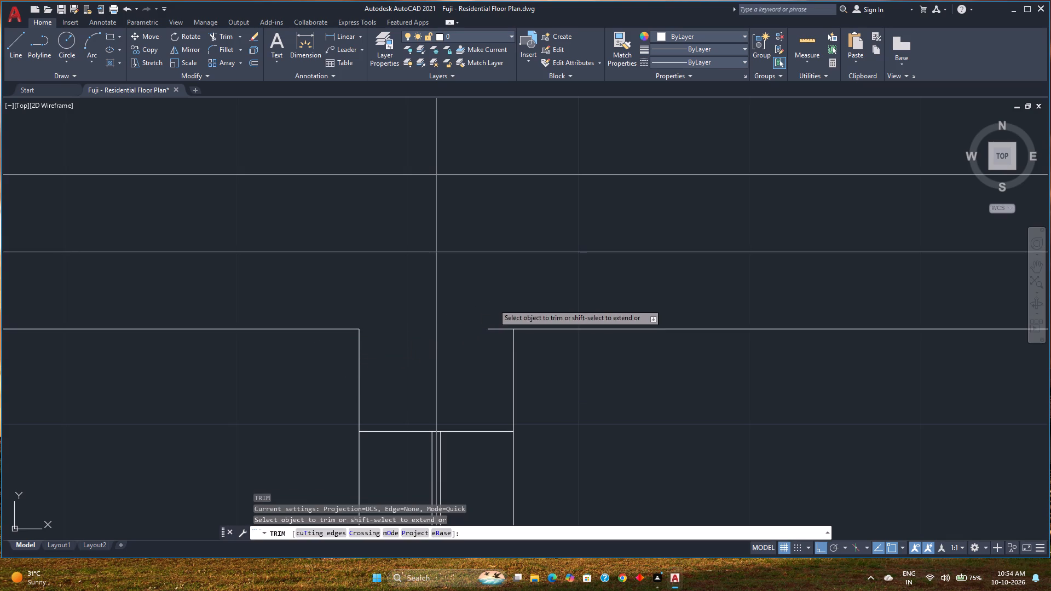
click(492, 357)
scroll(492, 357, down, 2)
middle_drag(581, 387, 293, 395)
scroll(616, 401, down, 2)
middle_drag(616, 401, 616, 400)
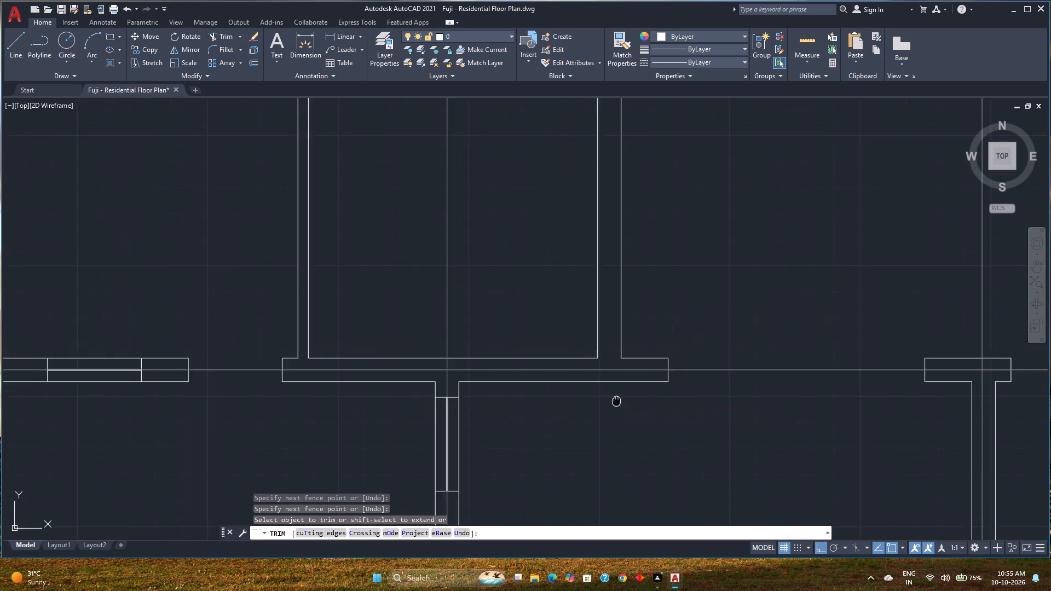
middle_drag(616, 400, 317, 391)
middle_drag(744, 404, 326, 394)
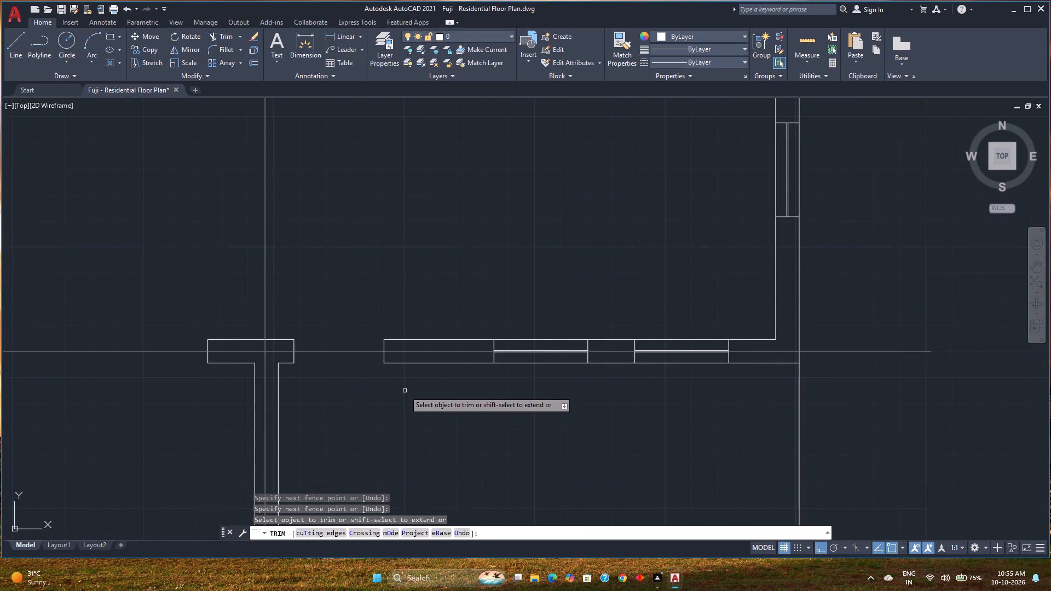
key(space)
Offset the short north-east wall's east end line 3 feet east to mark the far side of the door opening.
scroll(380, 362, up, 2)
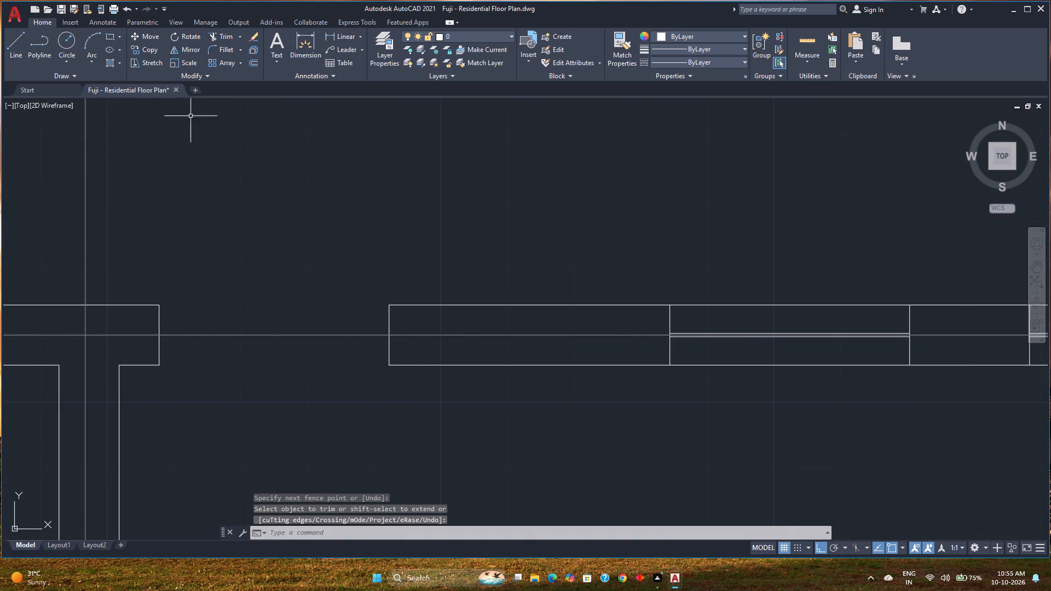
click(253, 62)
key(3)
key(apostrophe)
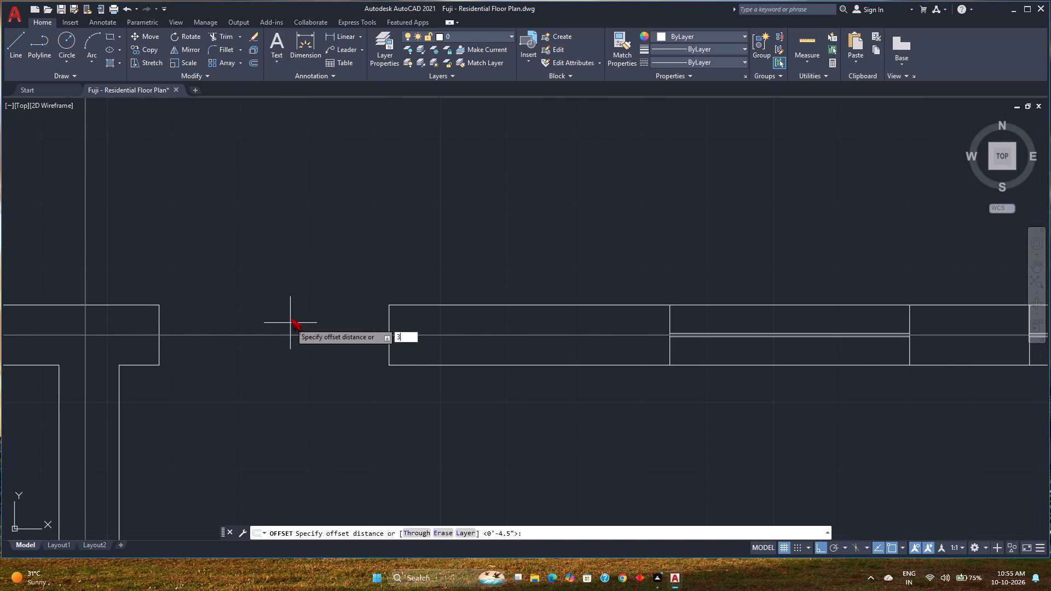
key(Return)
click(159, 357)
click(373, 358)
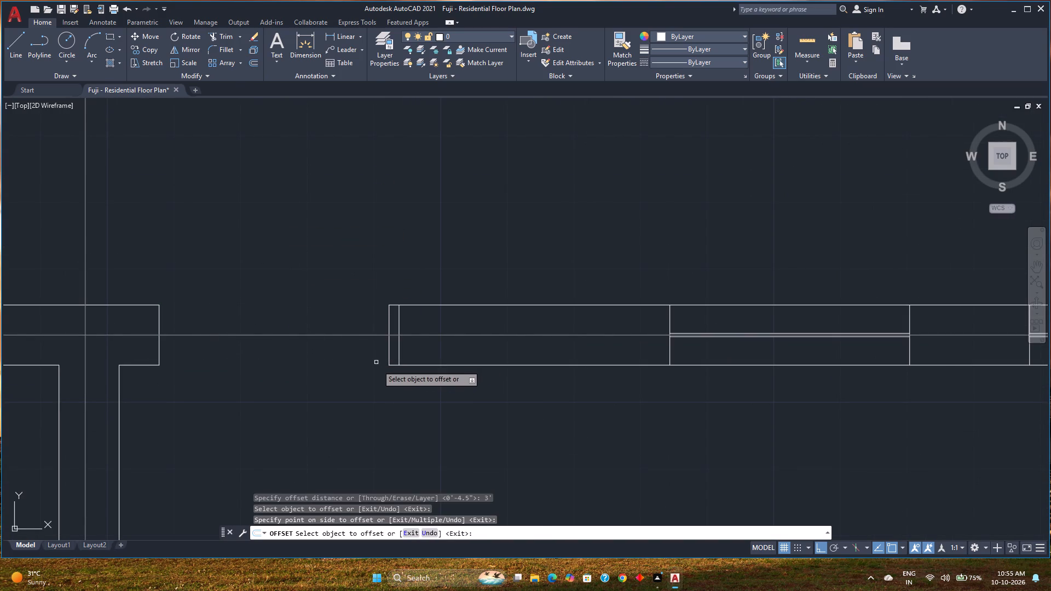
text(tr)
key(Return)
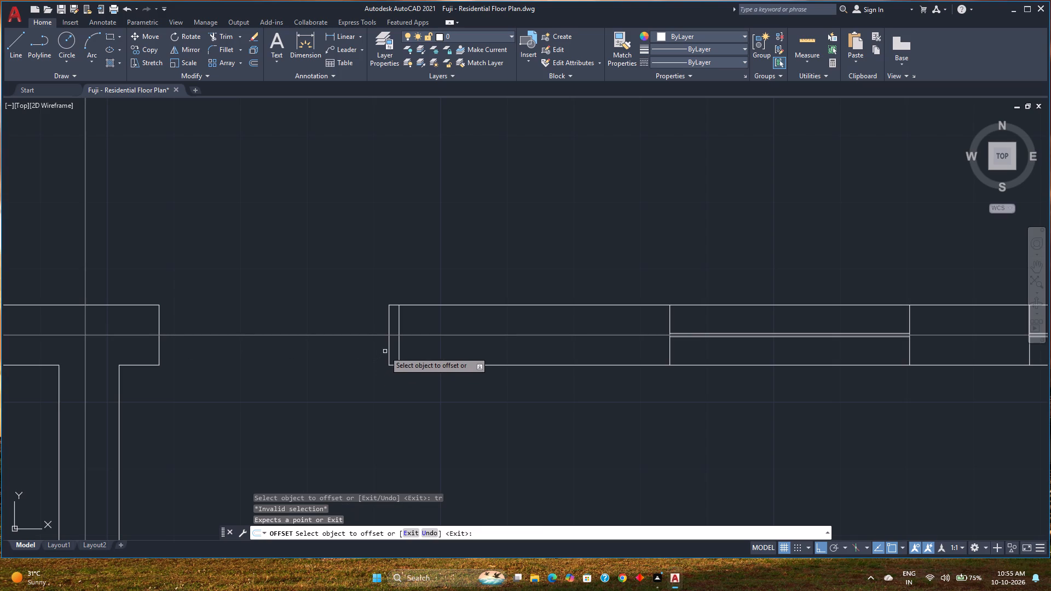
click(390, 346)
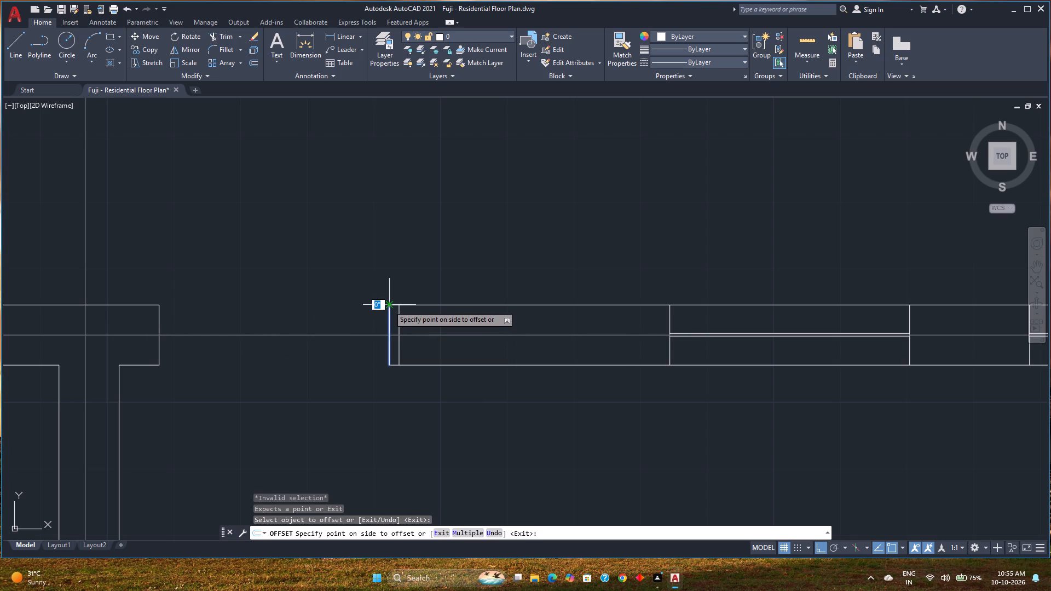
key(Escape)
key(Escape)
Trim away the wall stub and old end line on the opening side of the offset line.
key(t)
key(r)
key(Return)
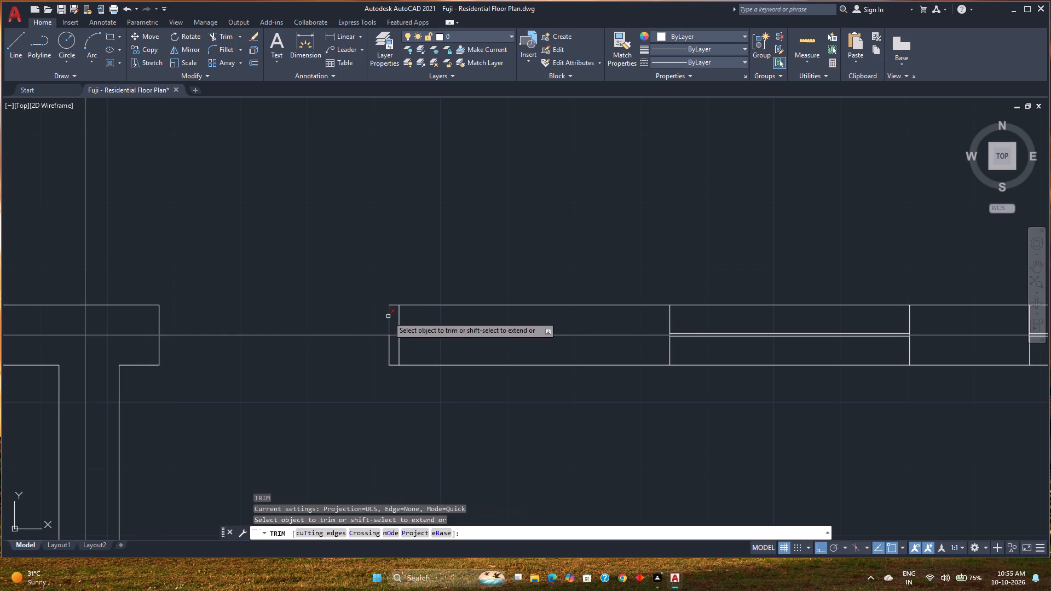
click(394, 304)
click(390, 324)
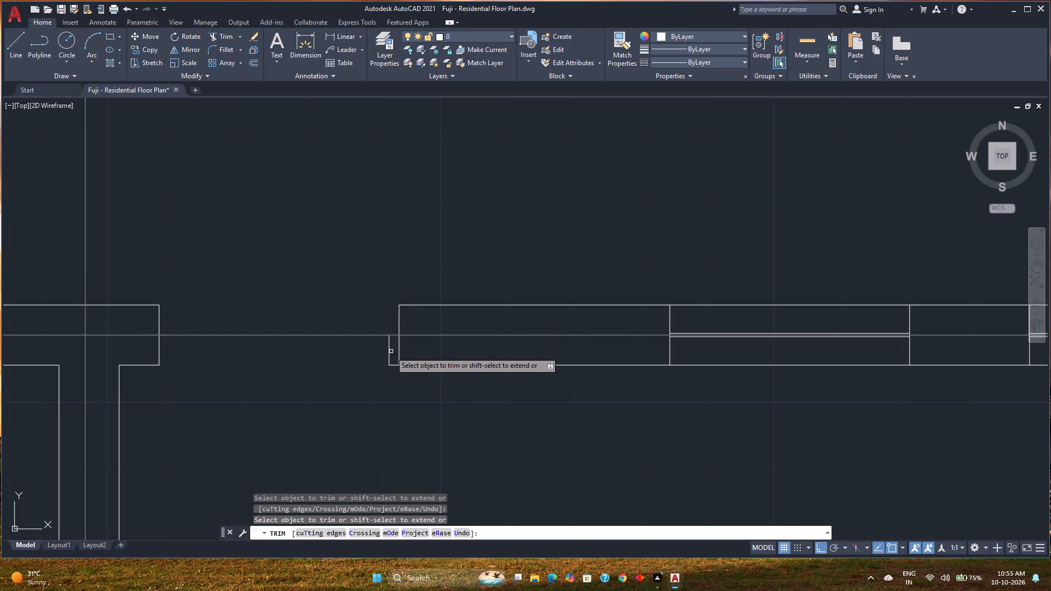
click(388, 351)
click(391, 361)
click(391, 375)
scroll(391, 376, down, 4)
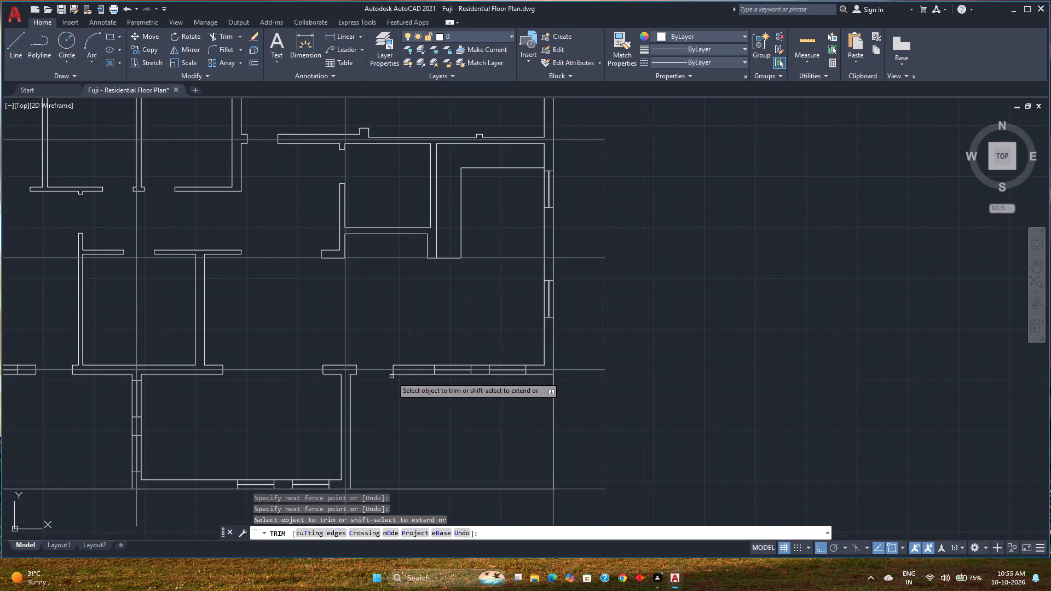
key(space)
Examine the whole floor plan for the alignment of its walls and windows with the guide lines.
middle_drag(383, 392, 470, 360)
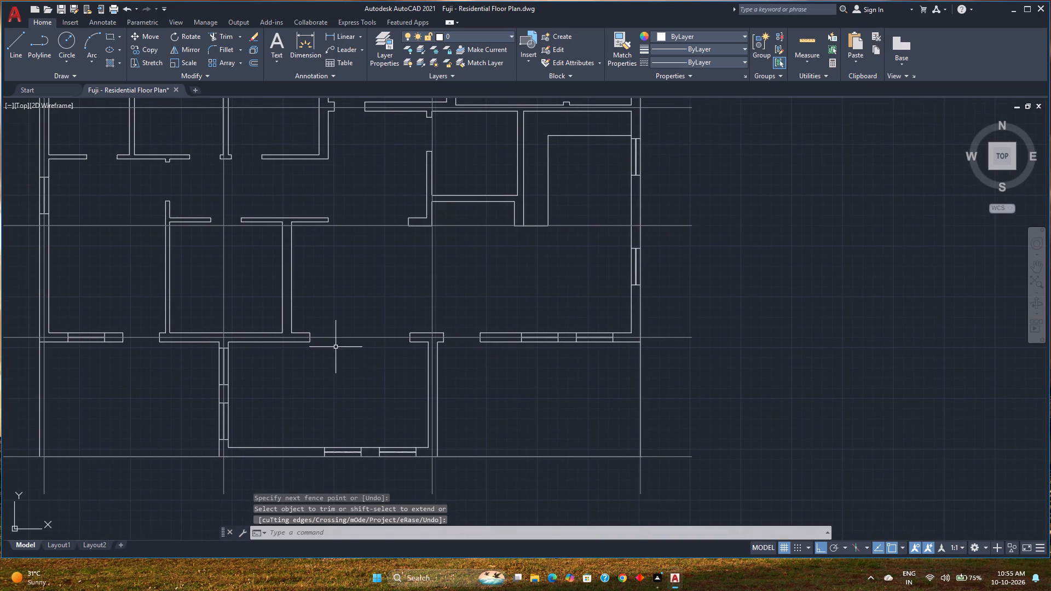
middle_drag(222, 372, 263, 361)
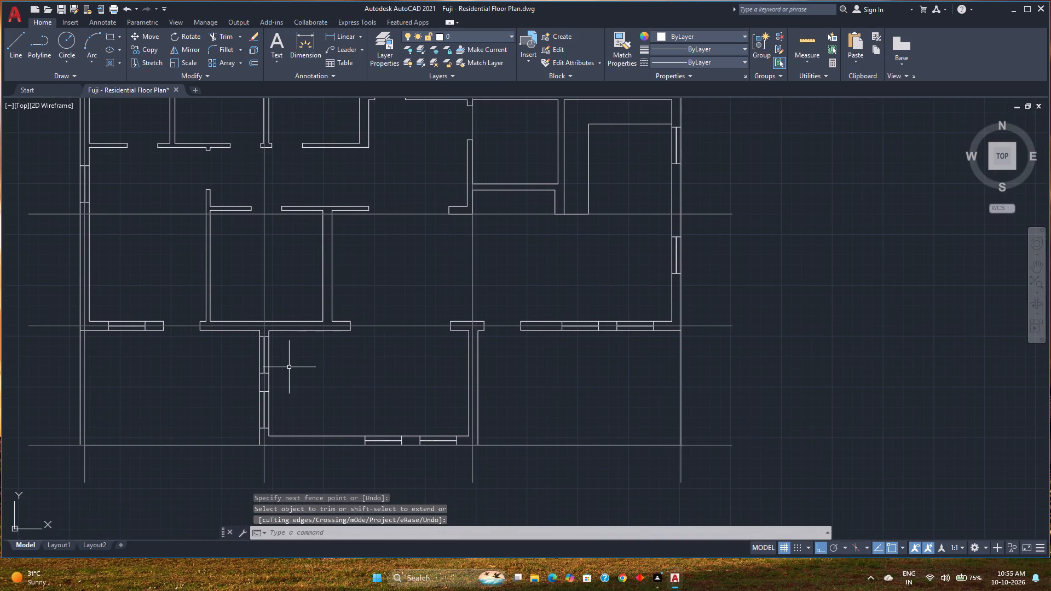
scroll(310, 347, down, 1)
middle_drag(351, 358, 372, 349)
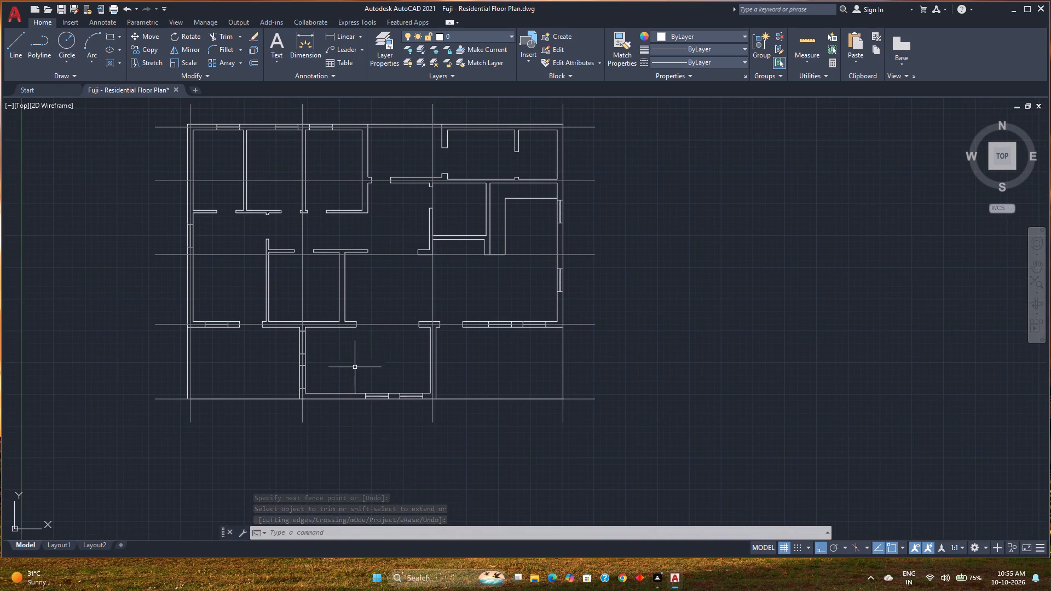
scroll(306, 393, up, 1)
middle_drag(308, 393, 325, 439)
middle_click(325, 441)
scroll(325, 428, down, 1)
middle_drag(325, 428, 325, 461)
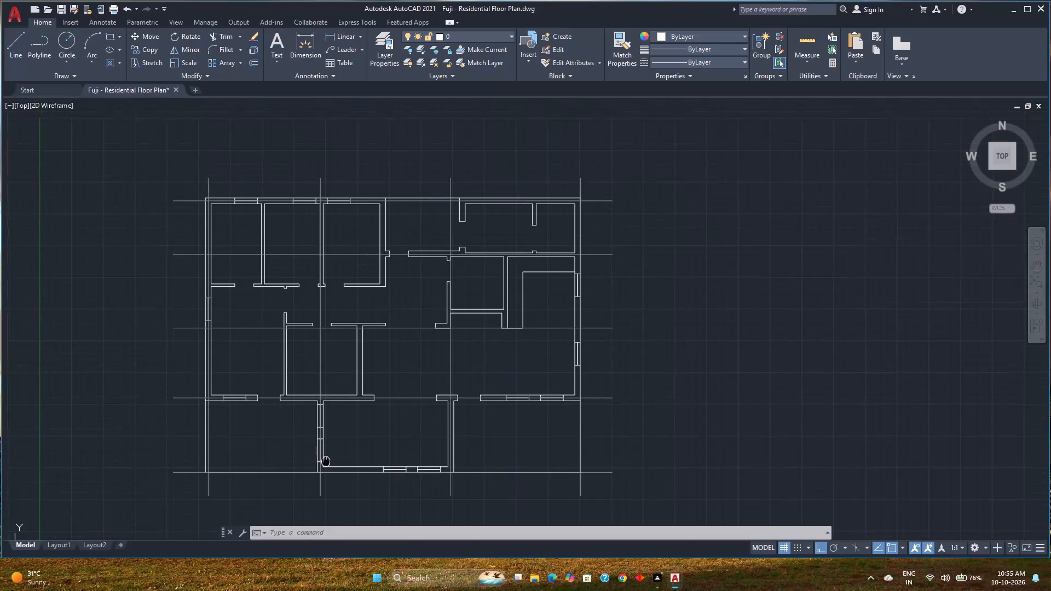
middle_drag(325, 461, 323, 464)
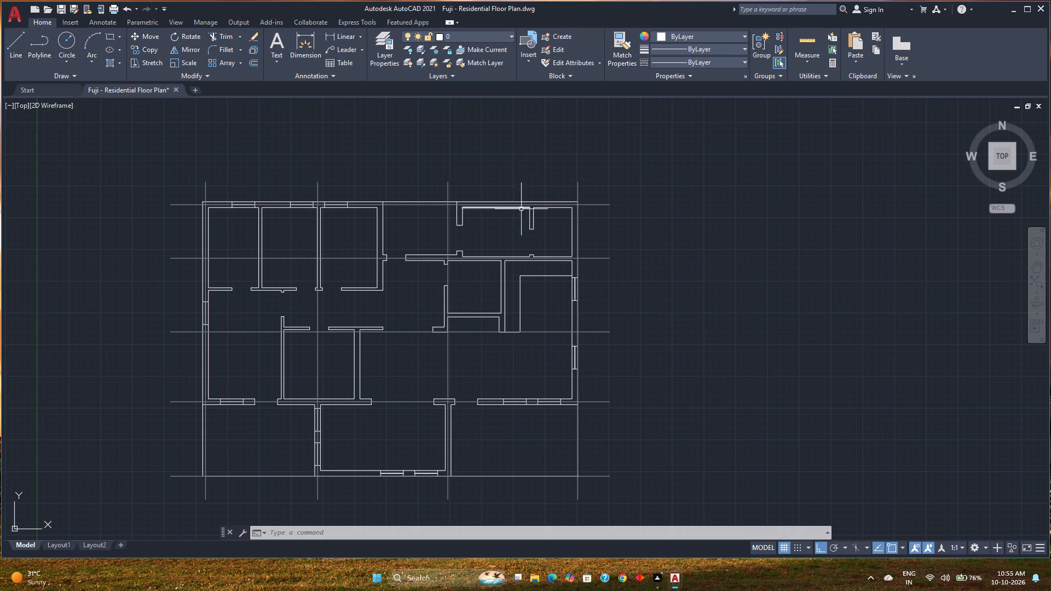
Unlock the Guide Lines layer.
click(484, 35)
click(429, 91)
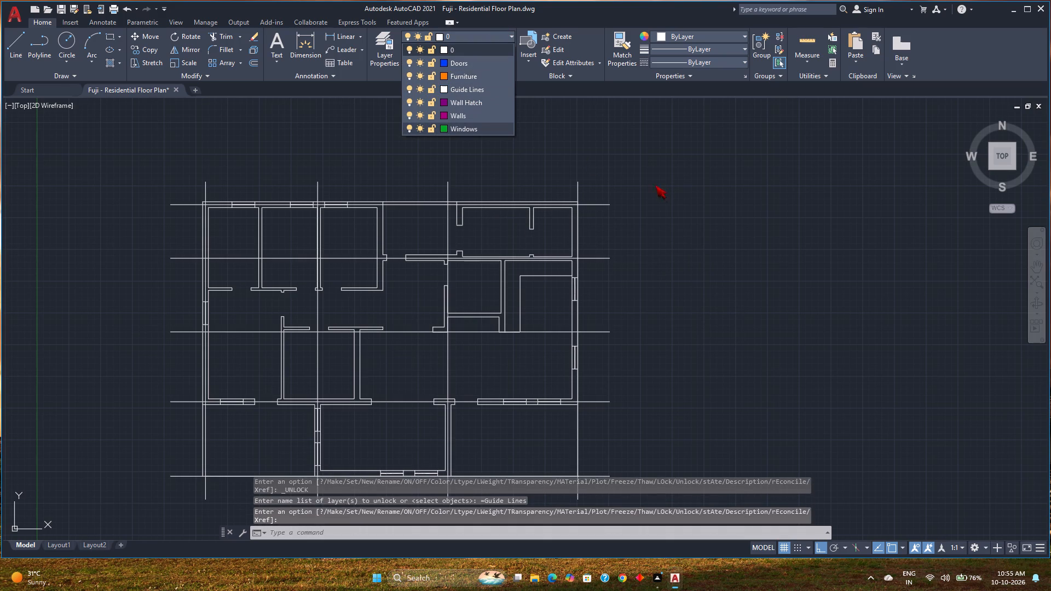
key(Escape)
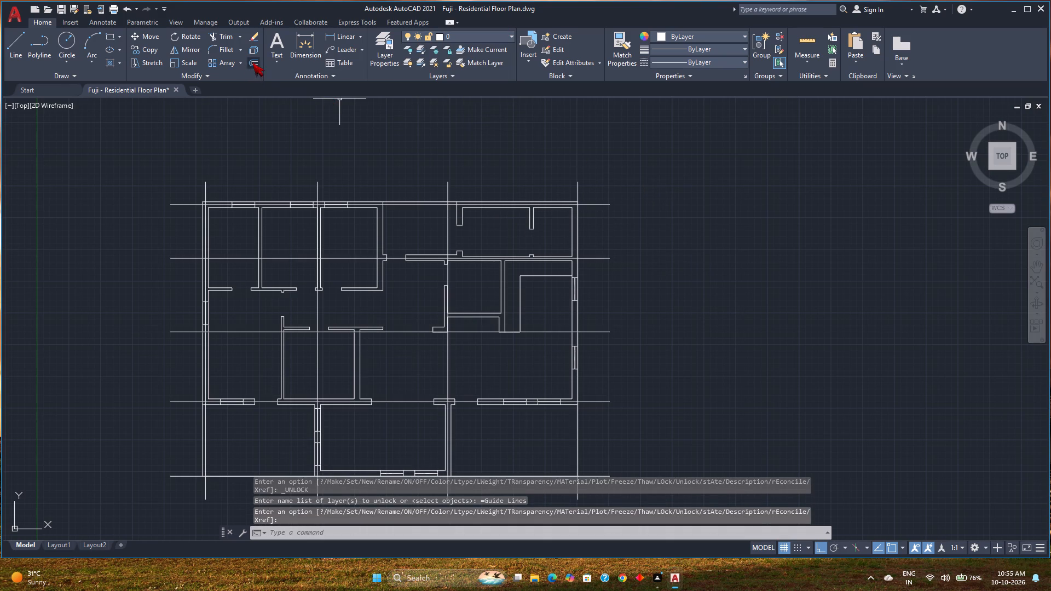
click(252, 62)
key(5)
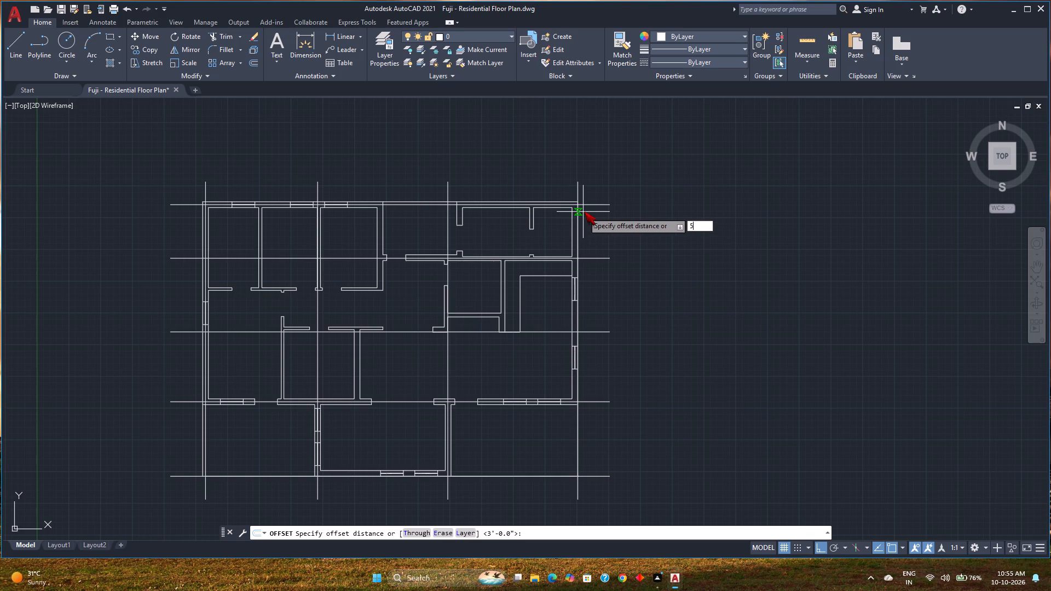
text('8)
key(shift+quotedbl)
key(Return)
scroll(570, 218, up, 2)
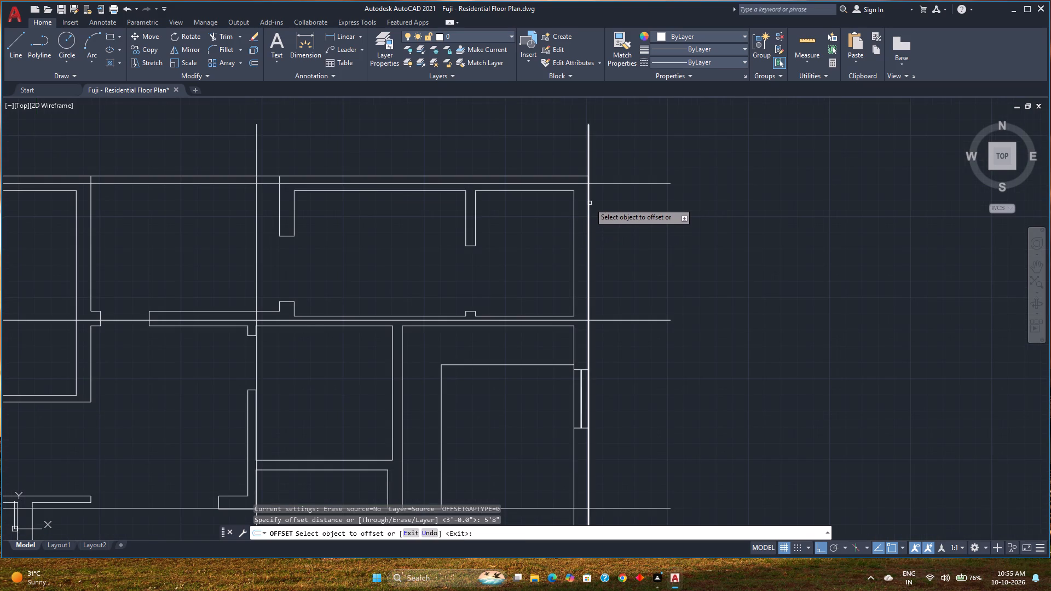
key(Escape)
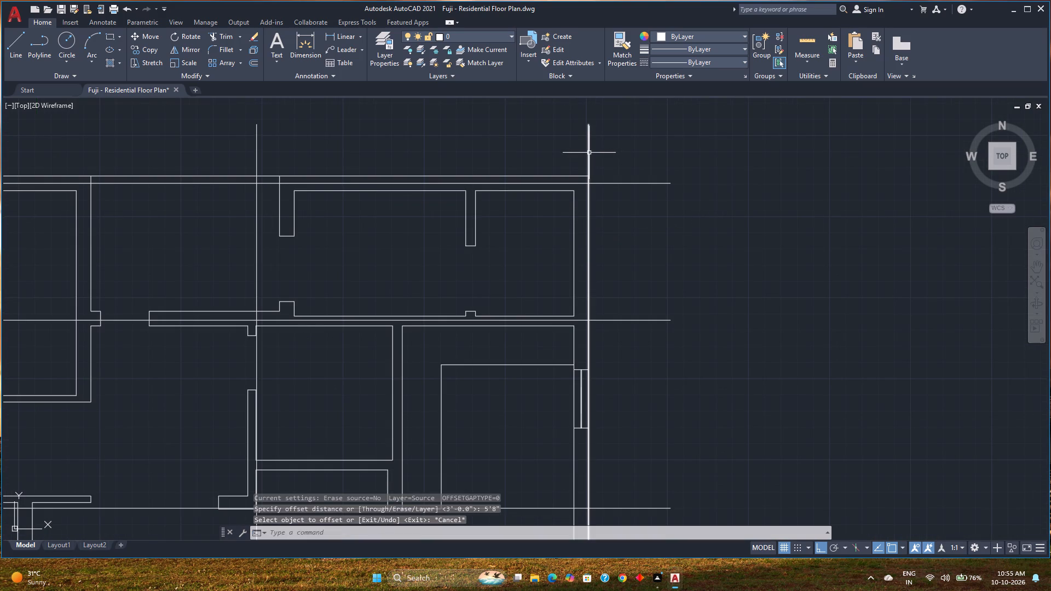
Offset the vertical guide line along the plan's east edge 4.5 inches west, into the outer wall.
click(588, 153)
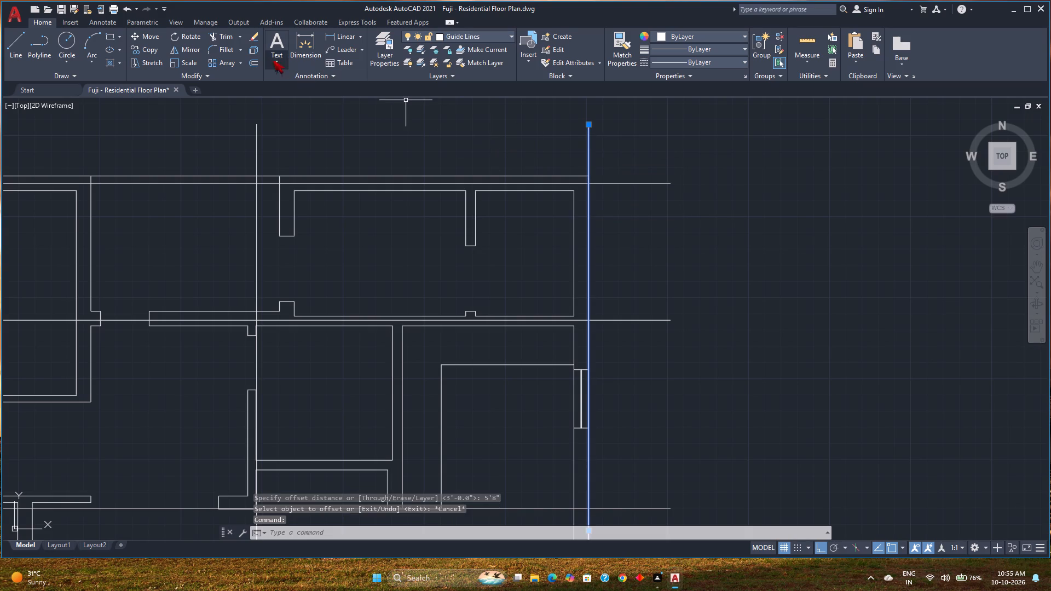
click(254, 58)
key(4)
key(period)
key(5)
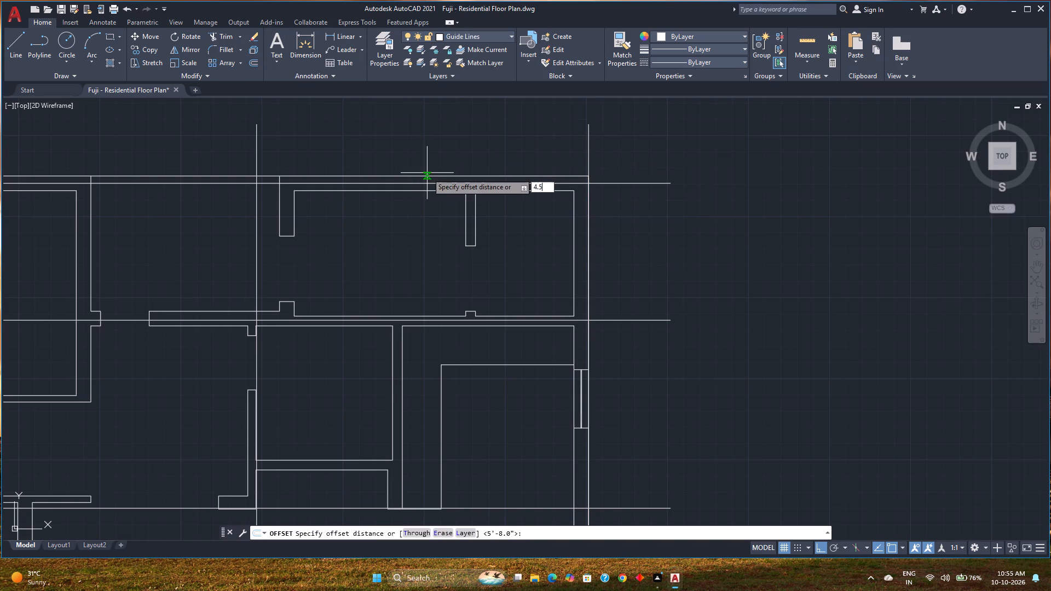
key(Return)
click(514, 137)
key(Escape)
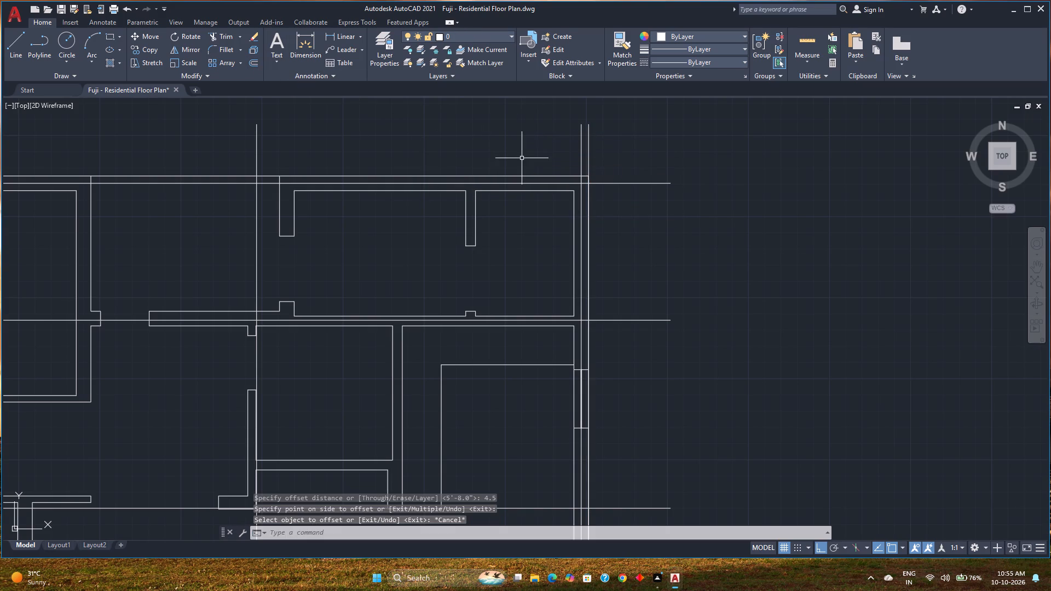
Offset the guide line inside the east outer wall 5'8" west, to the short partition in the north-east room.
click(249, 62)
key(Return)
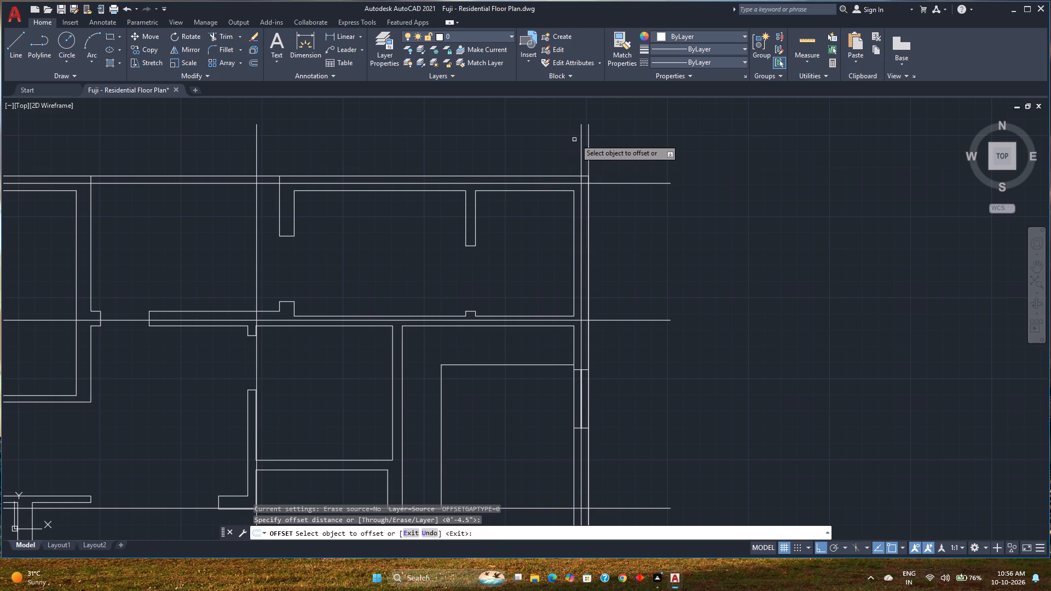
click(581, 142)
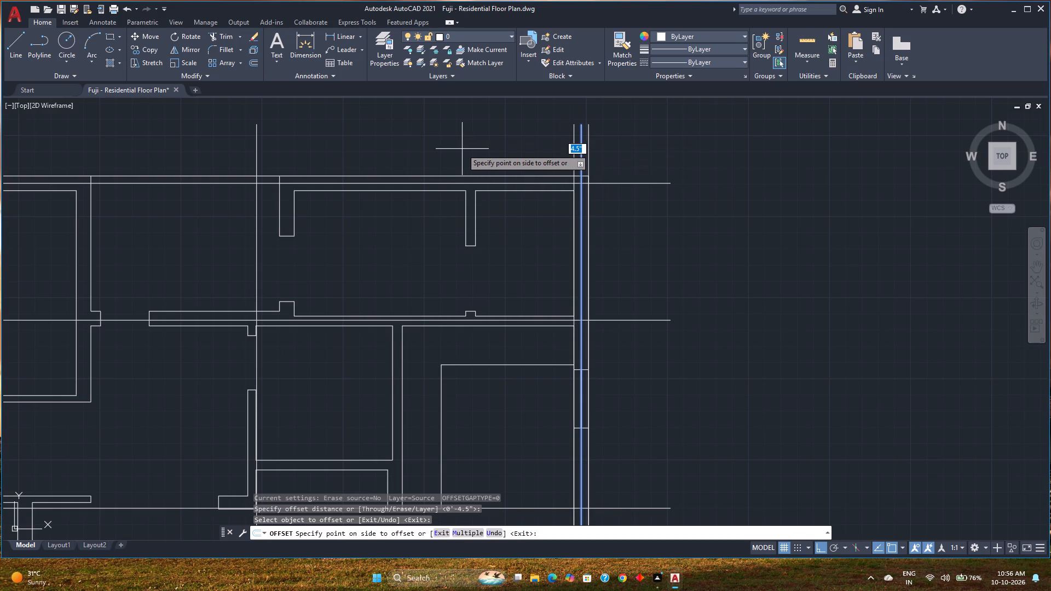
text(5'8")
key(Return)
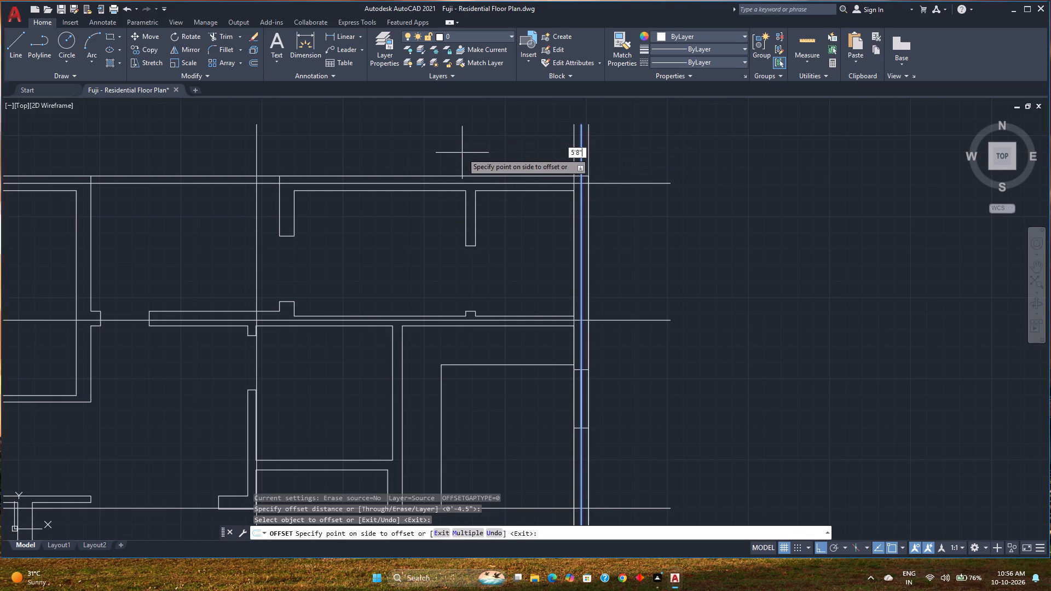
Offset the guide line at the north-east room's short partition 9'5" west, to the room's west wall stub.
click(472, 148)
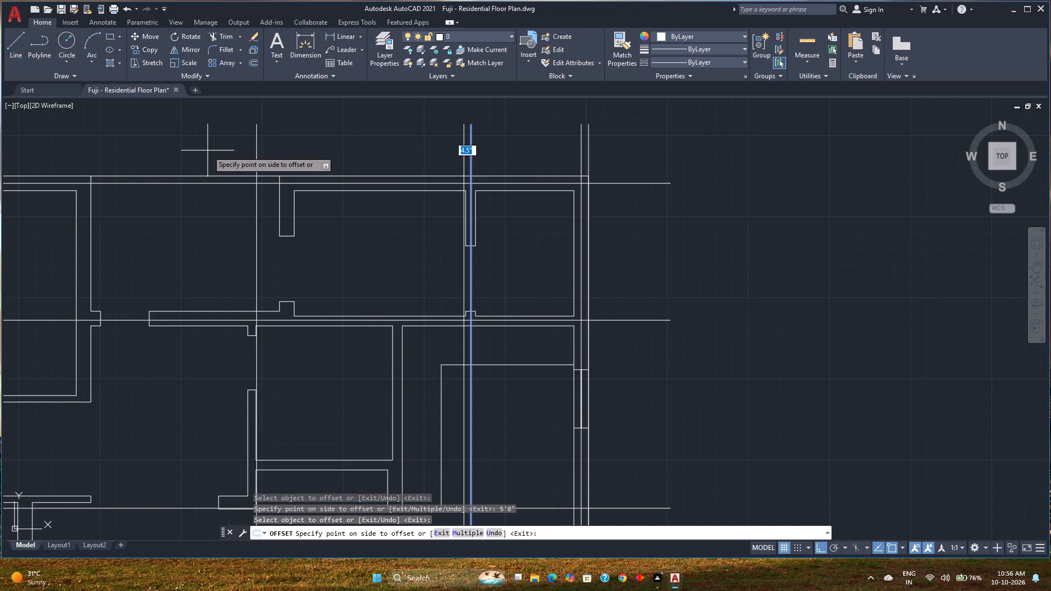
key(9)
key(apostrophe)
key(8)
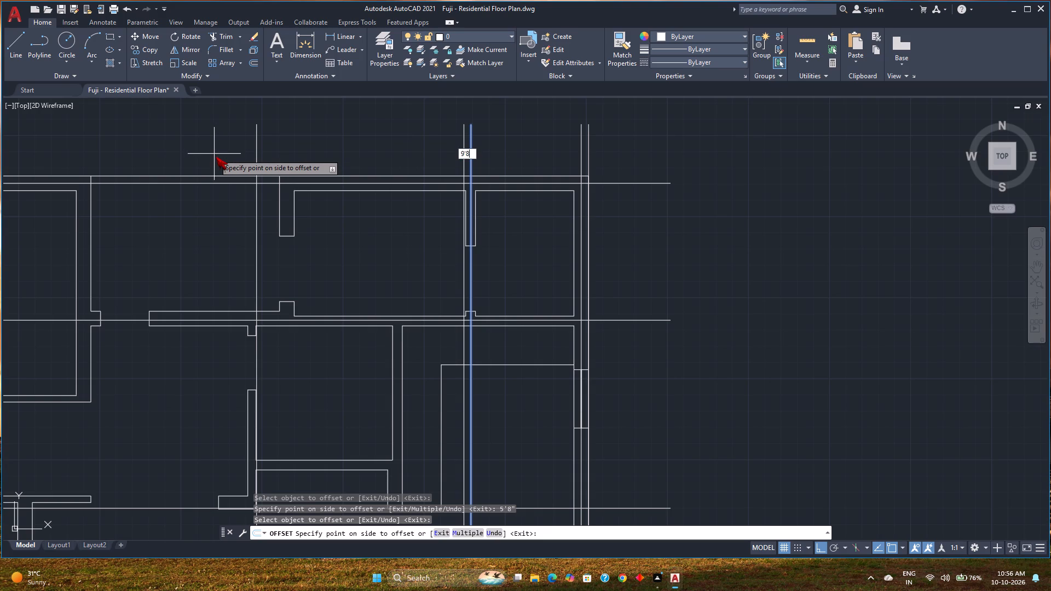
key(BackSpace)
key(5)
key(shift+quotedbl)
key(Return)
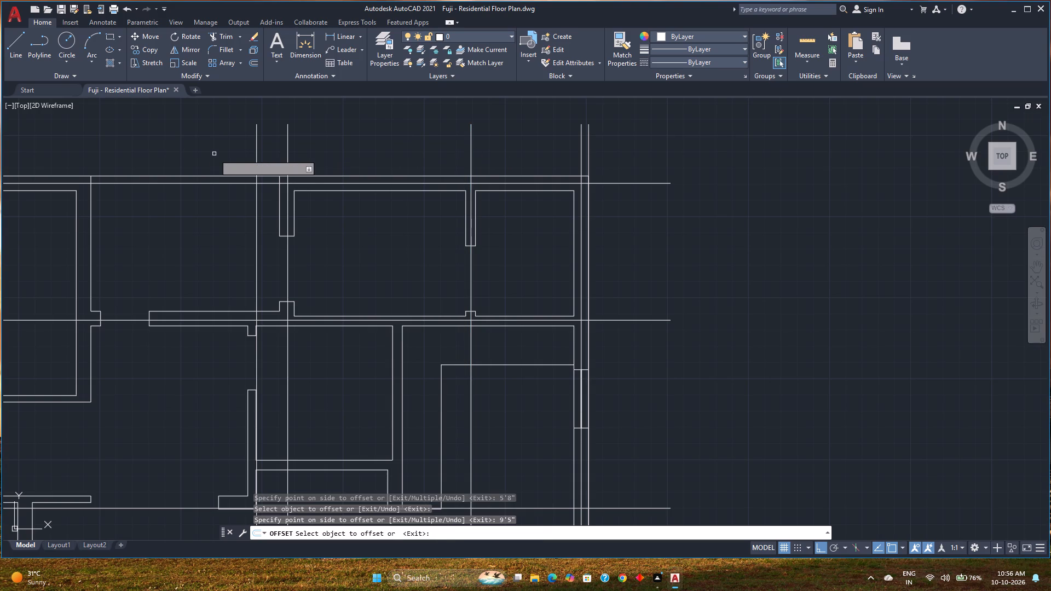
Offset the guide line at the north-east room's west wall stub 10'5" west, to the third north-west room's east wall.
middle_drag(221, 222, 538, 253)
scroll(538, 248, down, 1)
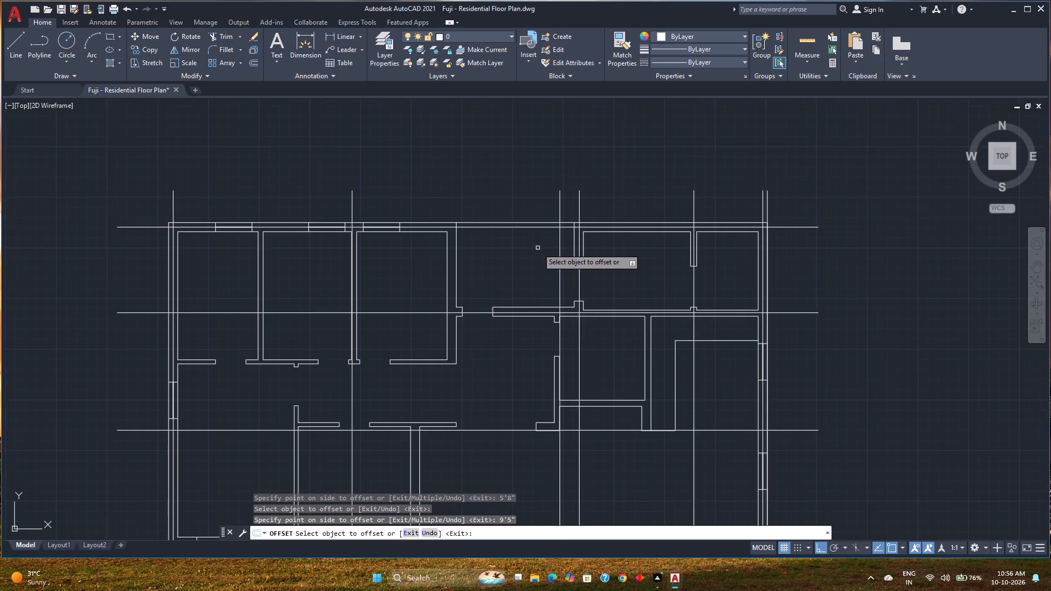
middle_drag(538, 248, 525, 242)
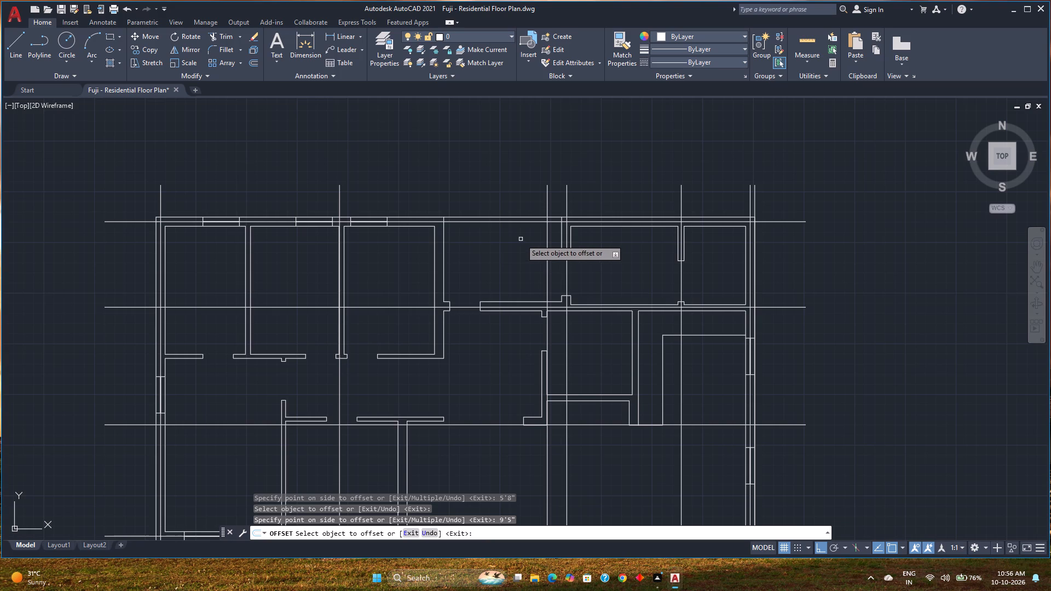
click(567, 198)
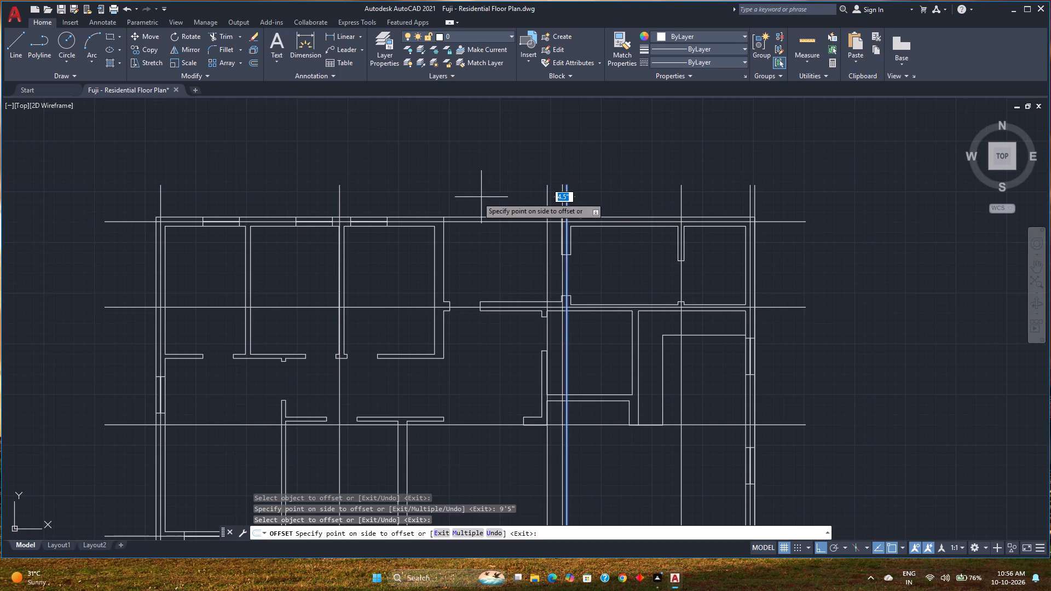
text(10)
text('5)
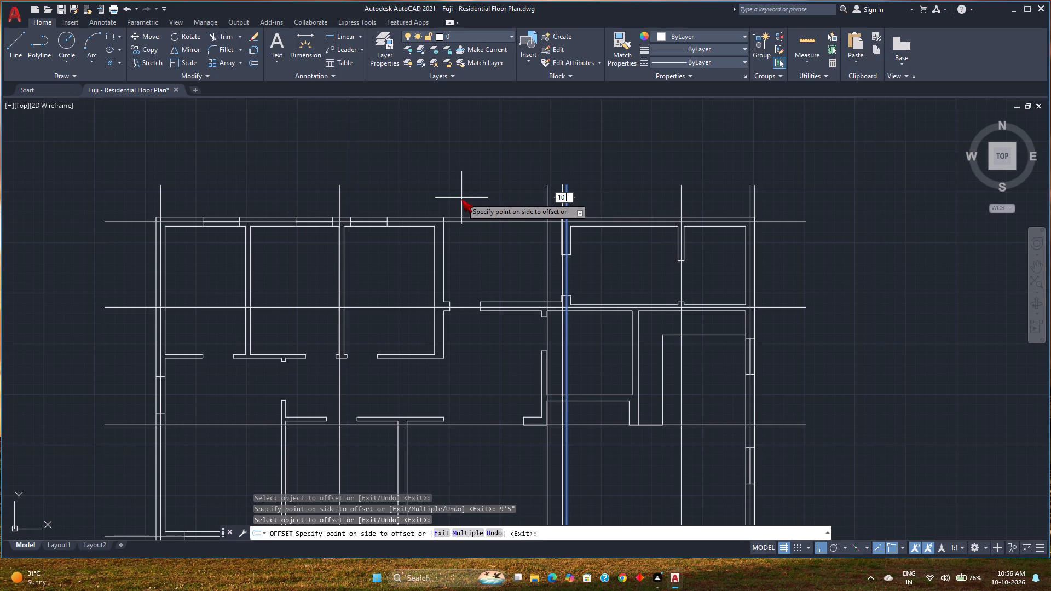
key(shift+quotedbl)
key(Return)
Offset the guide line at the third north-west room's east wall 8' west, to that room's west partition.
scroll(448, 262, up, 2)
middle_drag(452, 263, 480, 256)
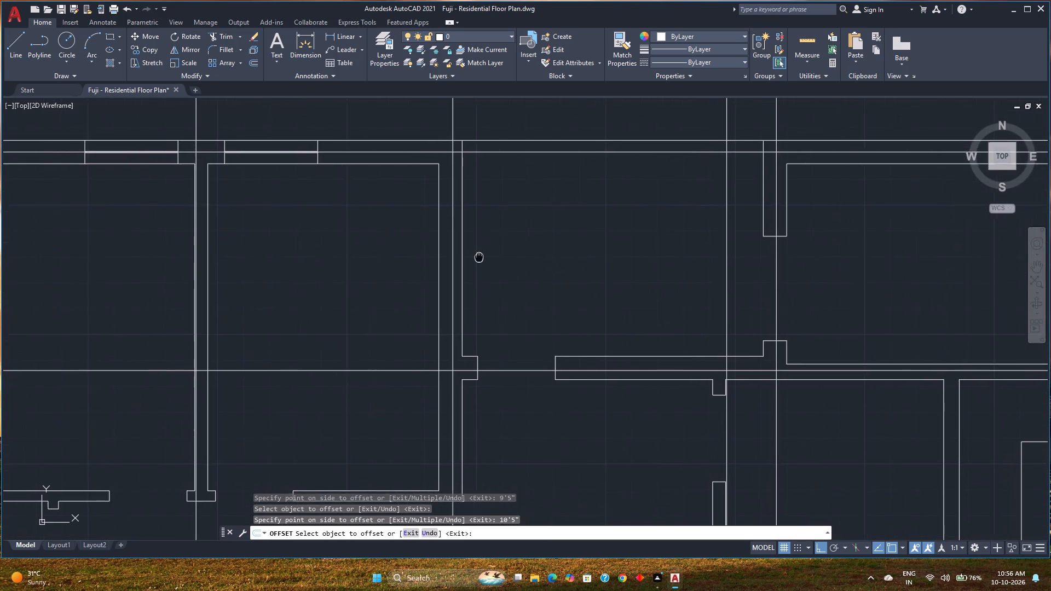
middle_drag(480, 256, 527, 247)
scroll(527, 247, down, 1)
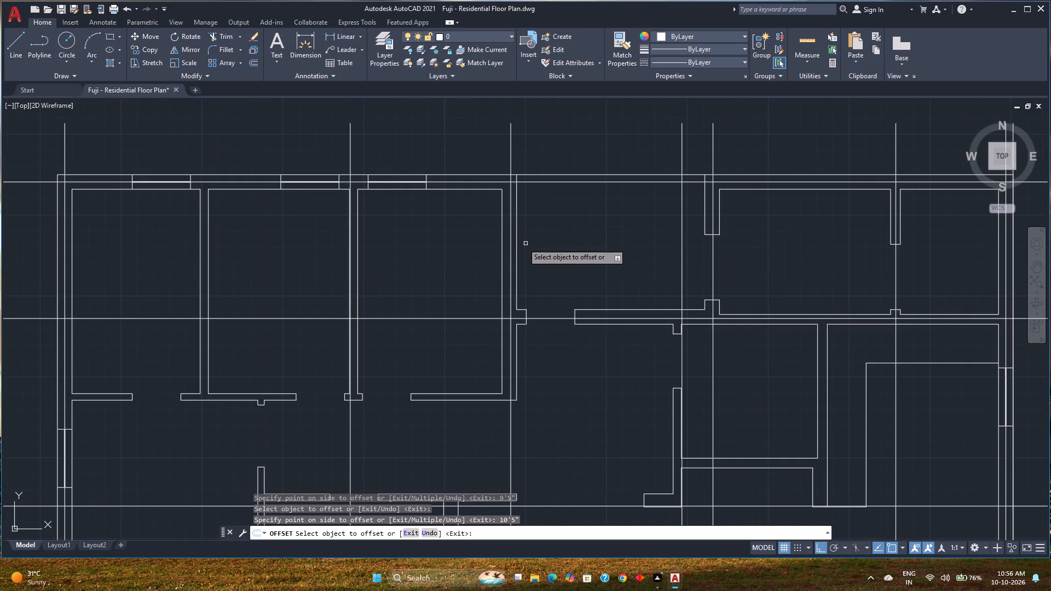
middle_drag(382, 240, 473, 272)
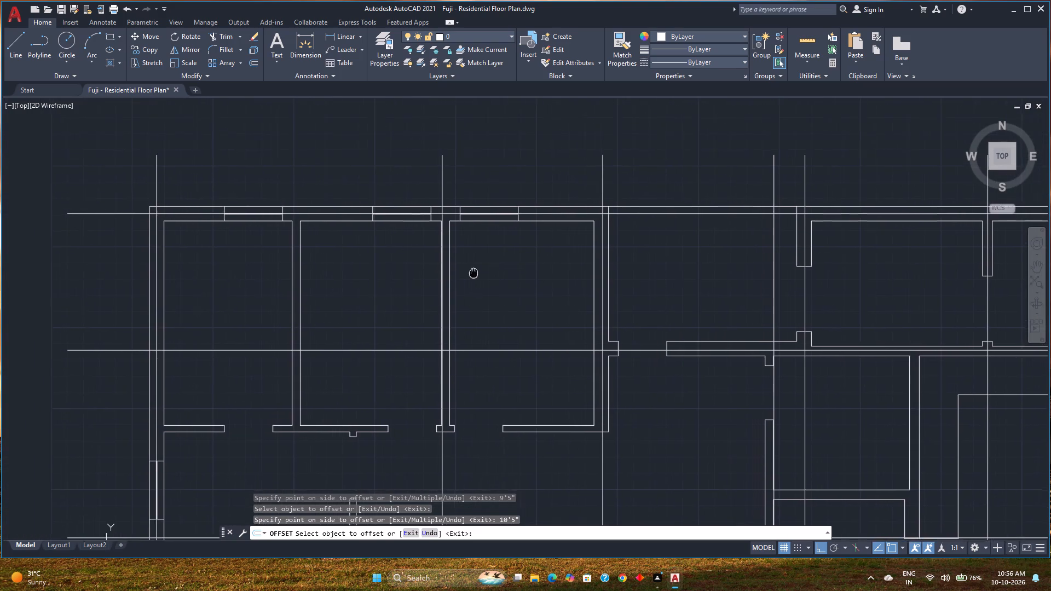
middle_drag(473, 272, 484, 281)
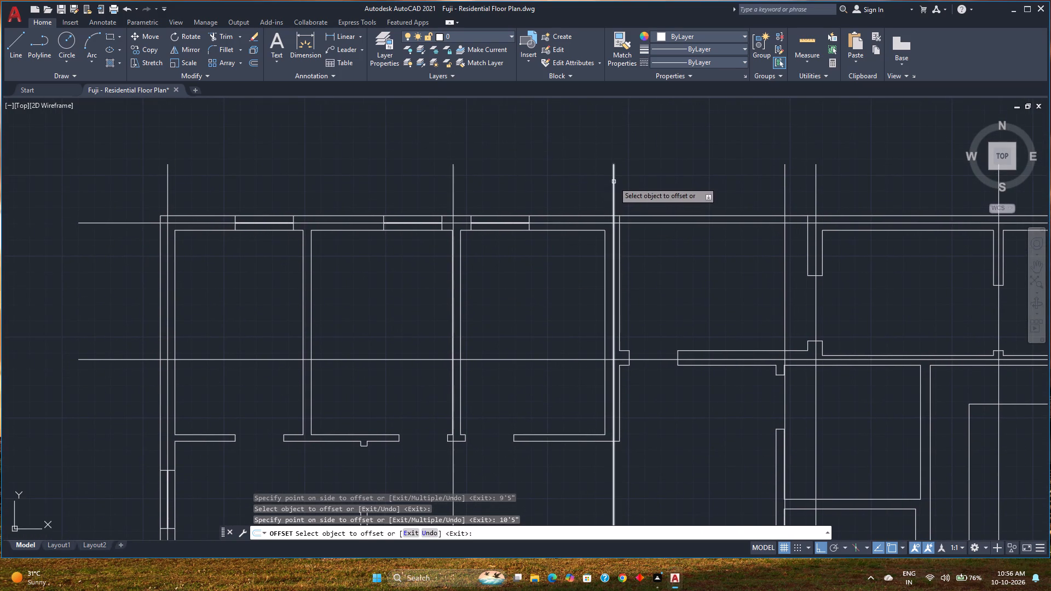
click(614, 182)
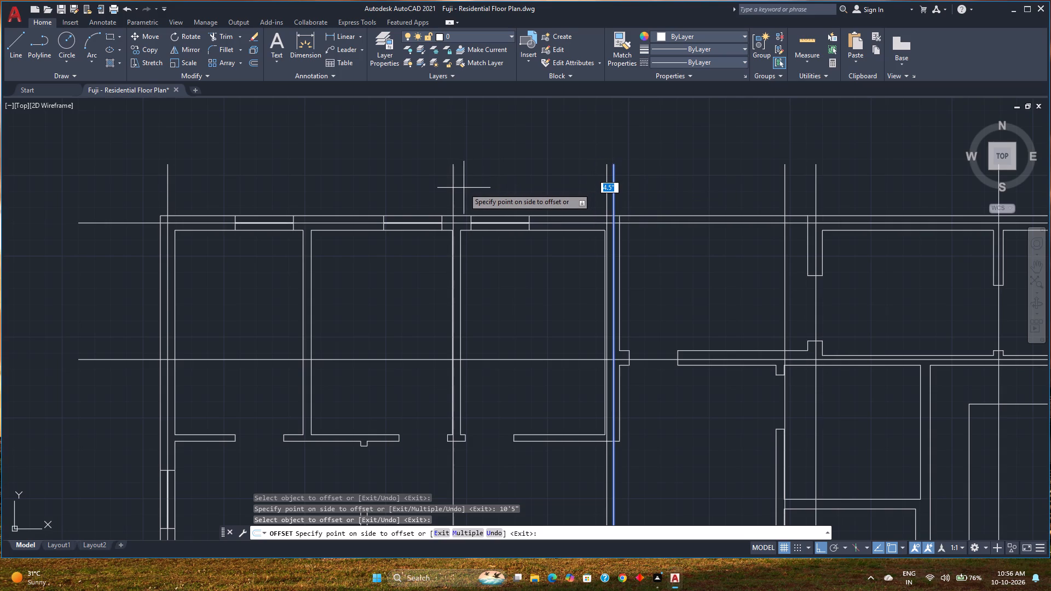
key(8)
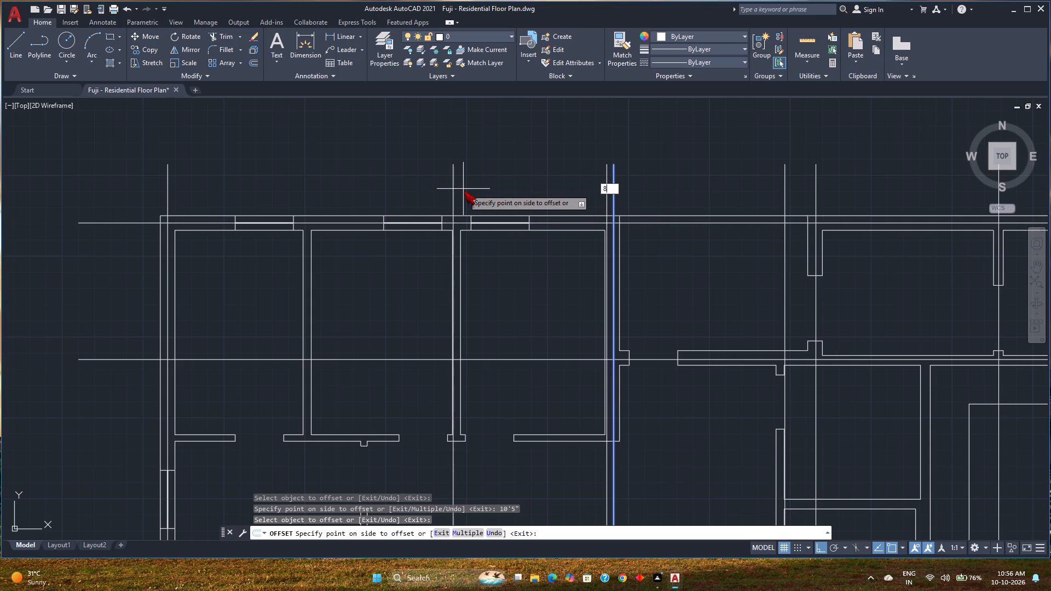
key(apostrophe)
key(Return)
Offset the new guide line between the second and third north-west rooms 7'8" west, to the next partition.
scroll(463, 189, up, 1)
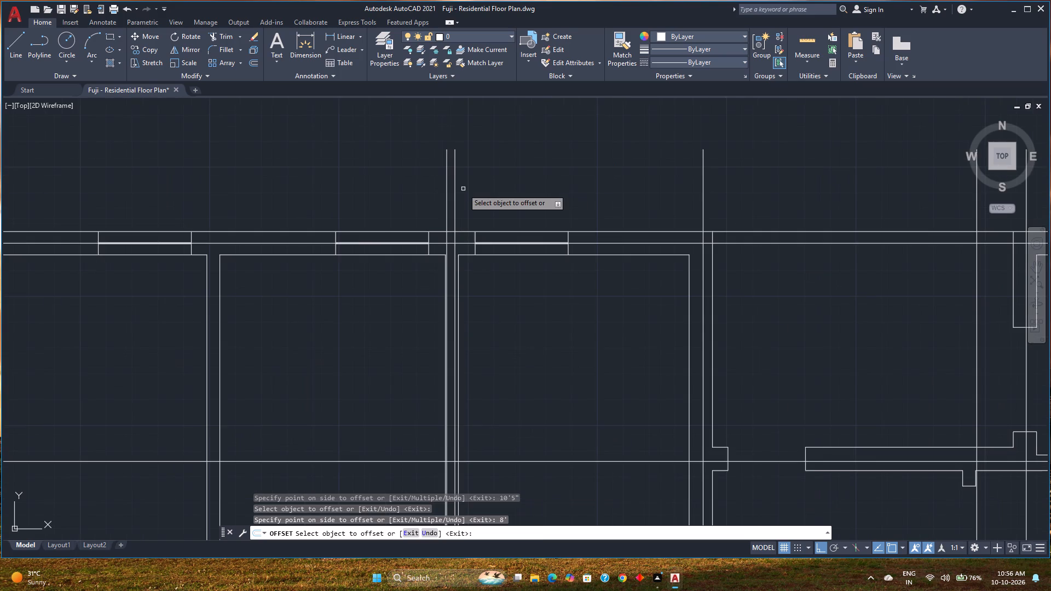
click(455, 176)
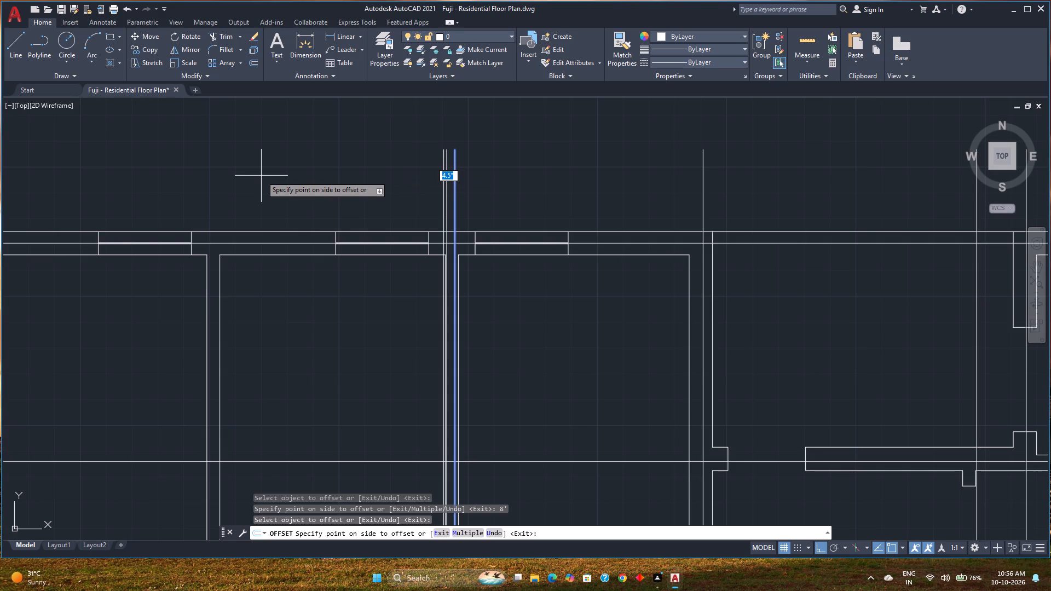
key(7)
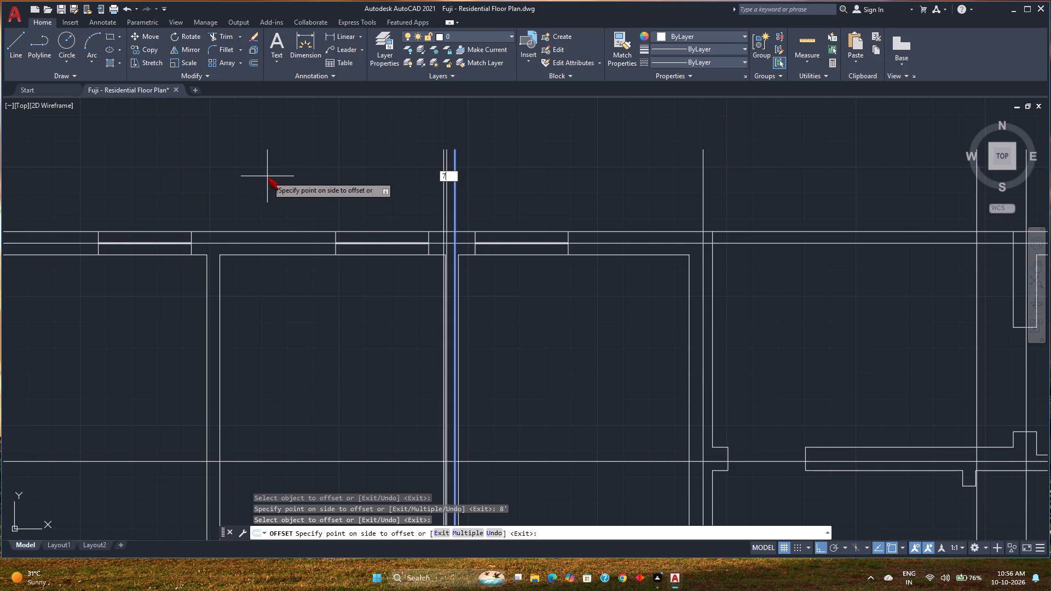
key(apostrophe)
key(8)
key(shift+quotedbl)
key(Return)
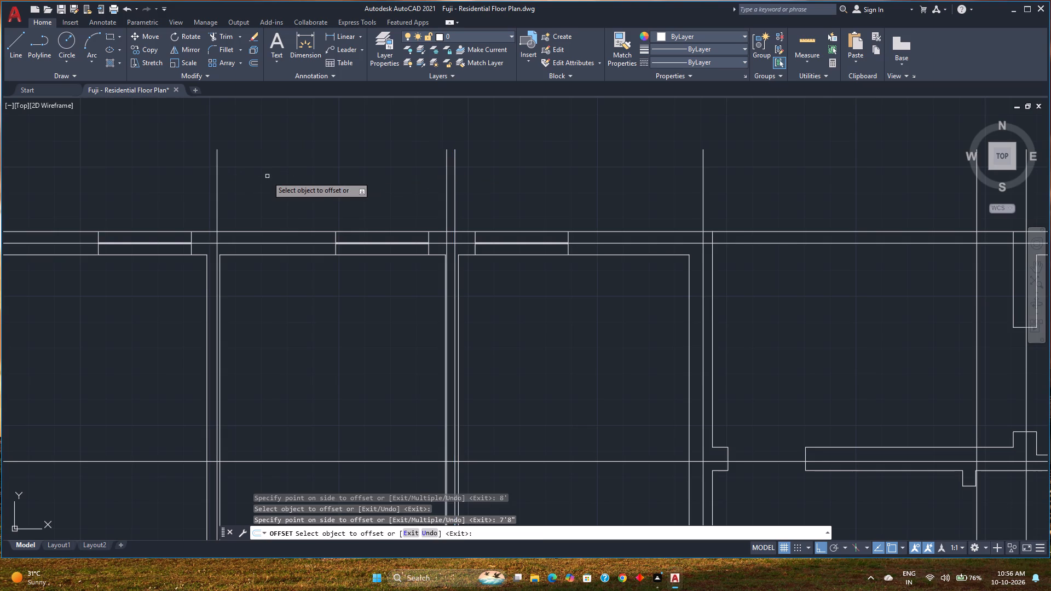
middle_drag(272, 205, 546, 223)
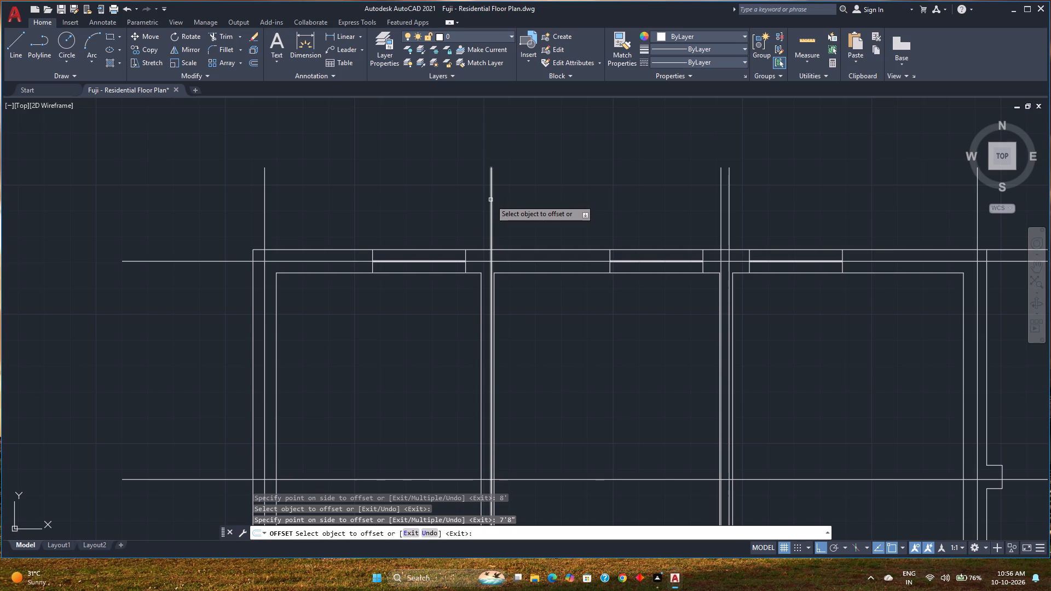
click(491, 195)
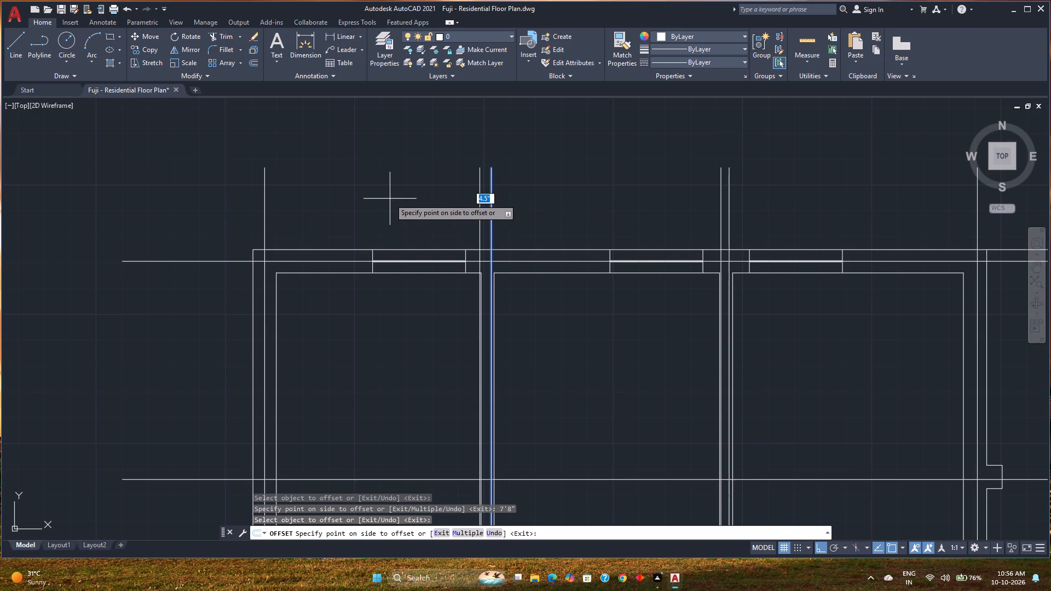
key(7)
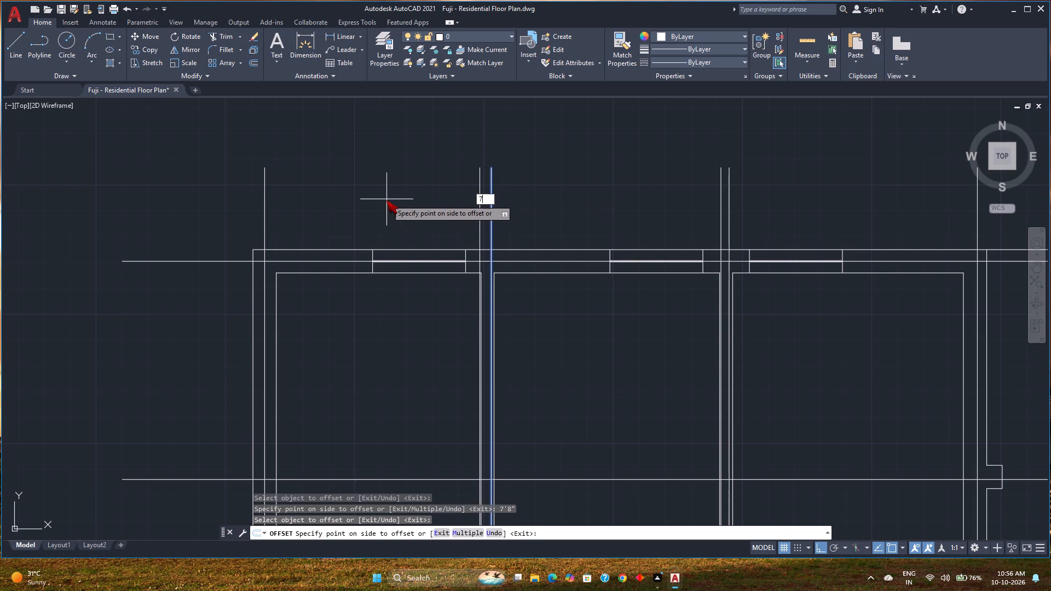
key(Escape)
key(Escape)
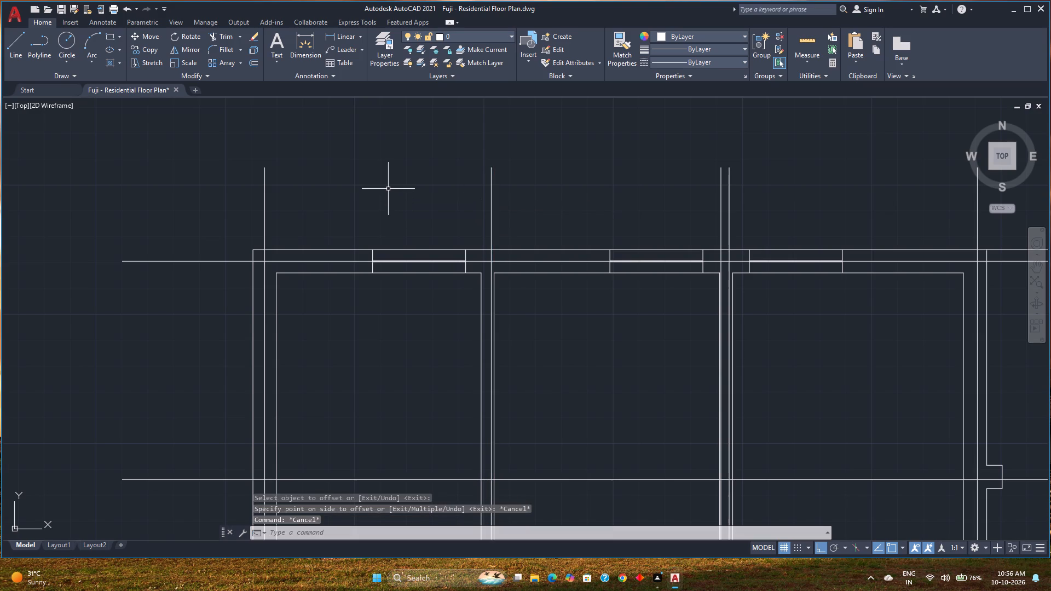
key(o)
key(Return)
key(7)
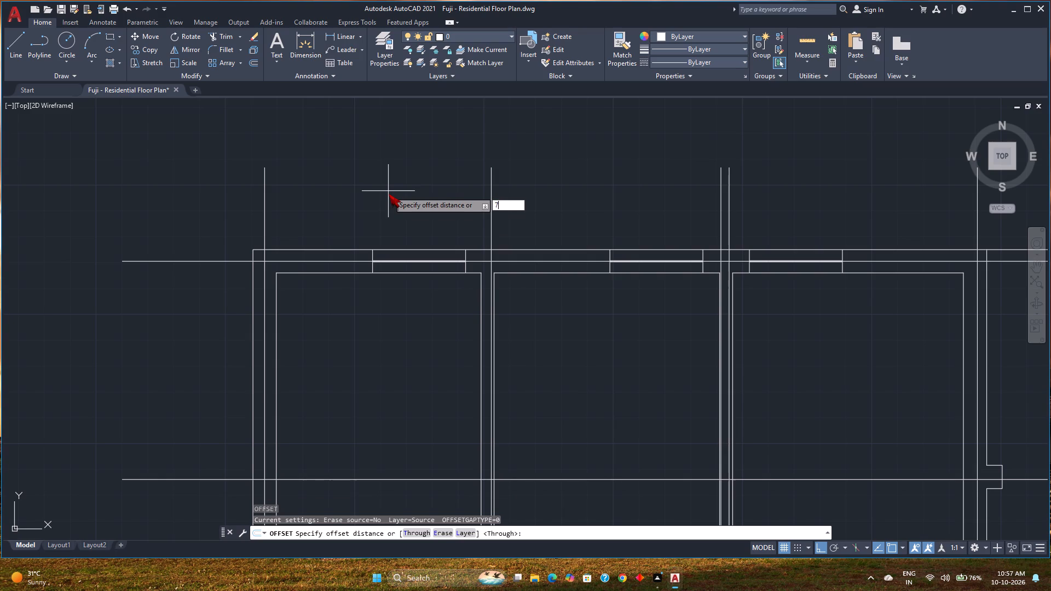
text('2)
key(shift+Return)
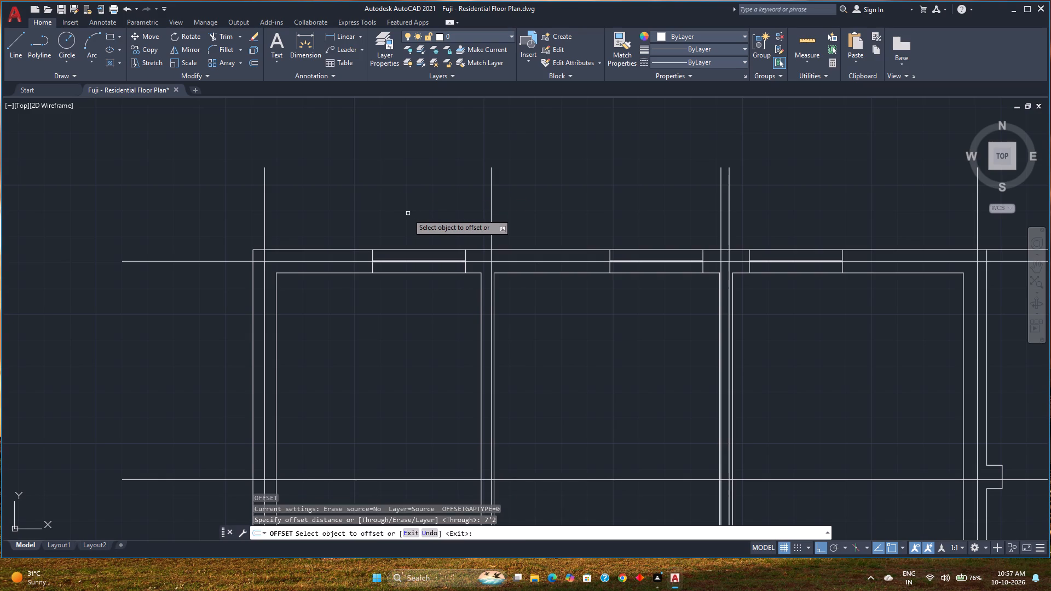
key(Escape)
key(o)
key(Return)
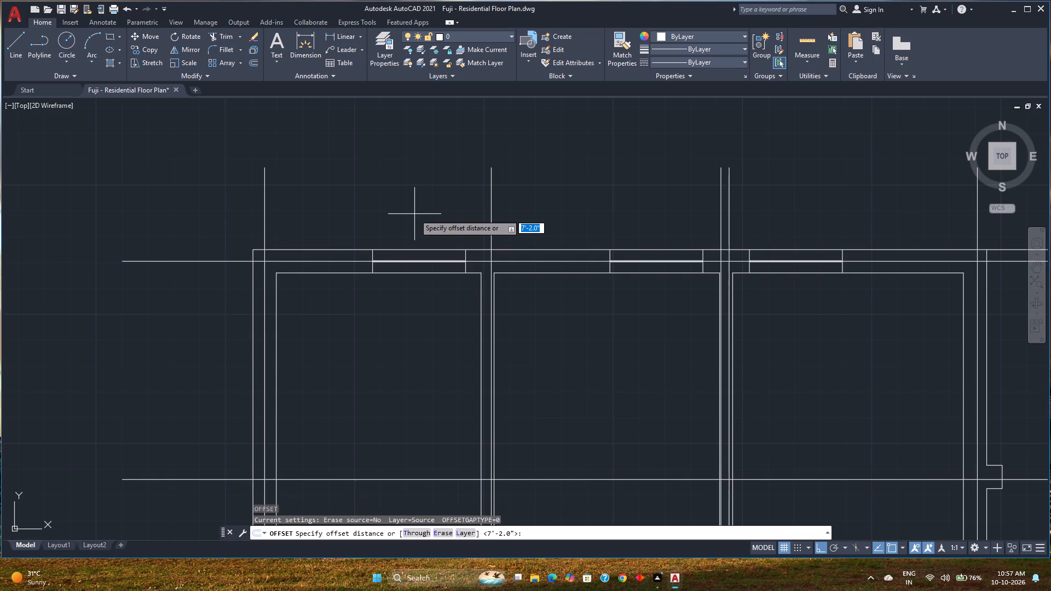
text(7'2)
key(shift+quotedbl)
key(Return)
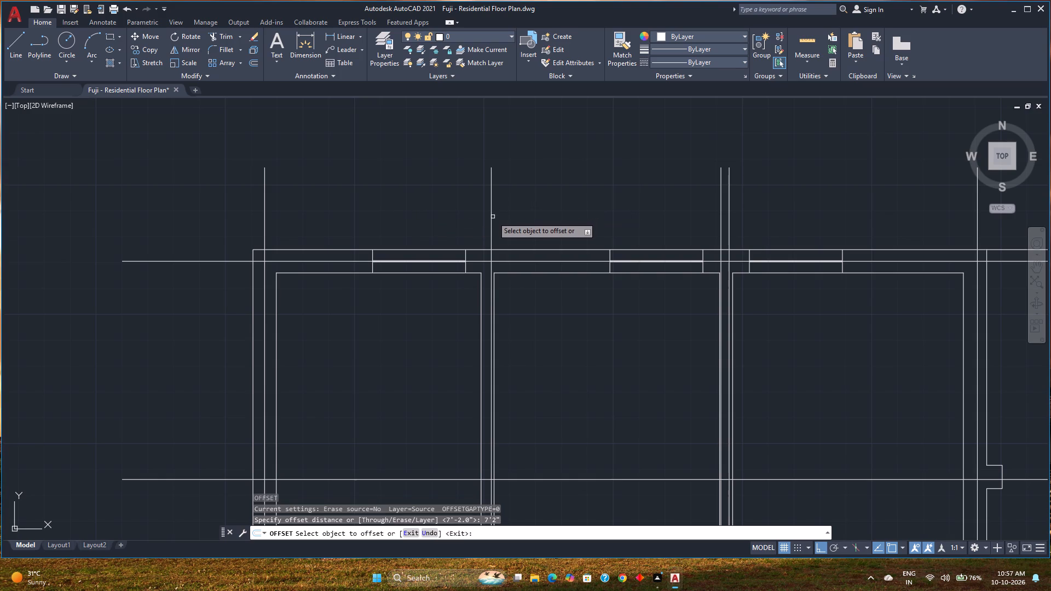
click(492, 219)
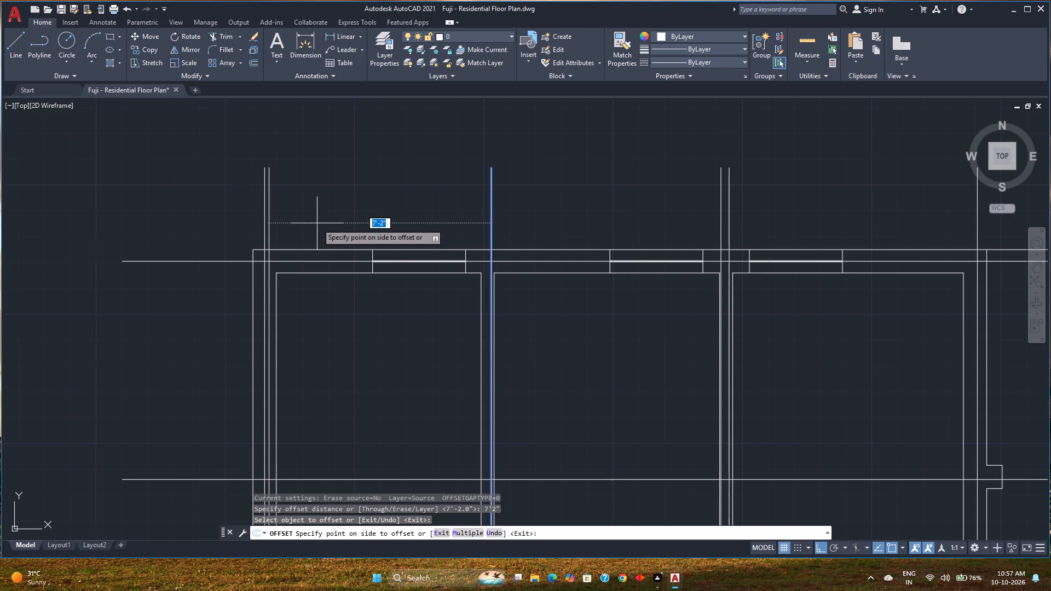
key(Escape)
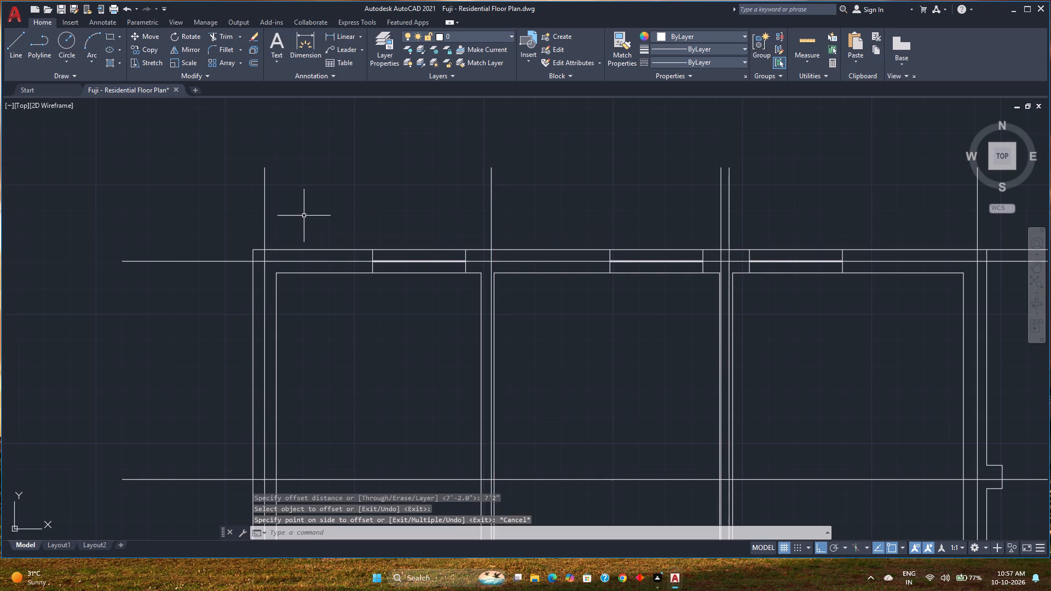
Measure the distance between the outer west wall face and the guide line at the plan's north-west corner.
scroll(266, 292, up, 3)
middle_click(266, 292)
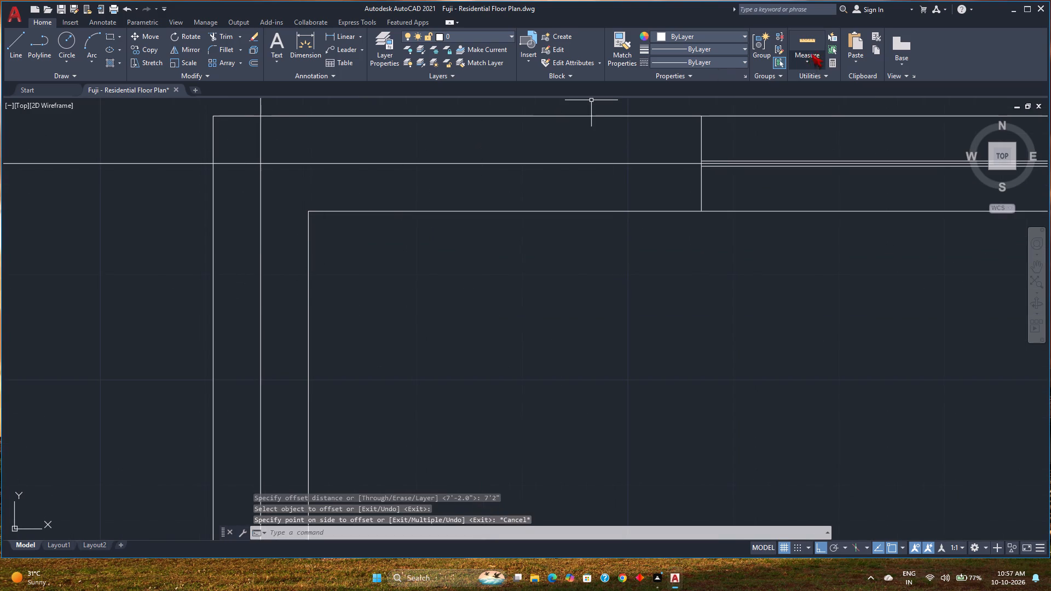
click(812, 44)
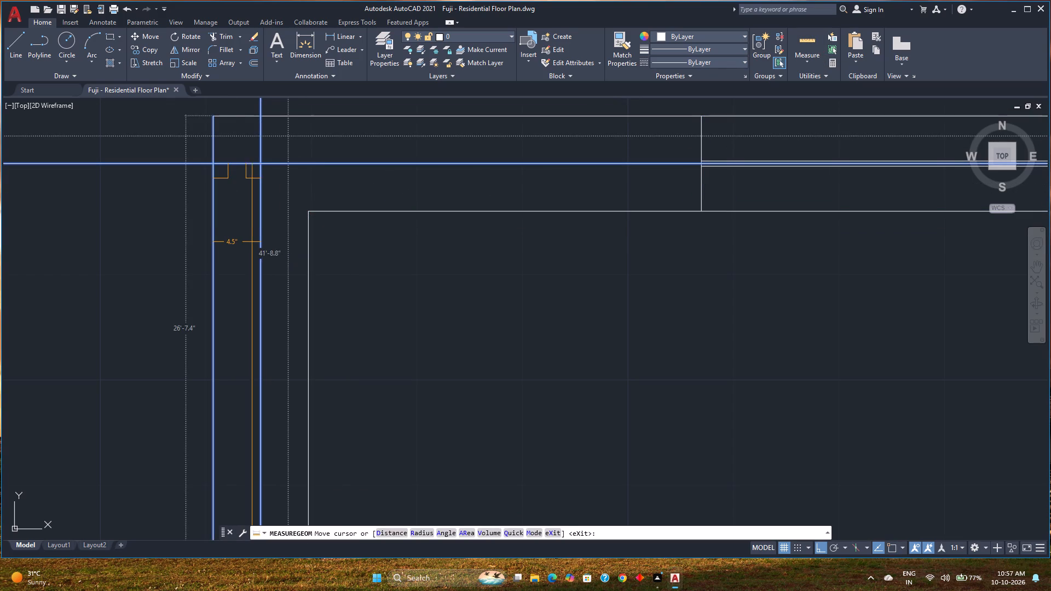
key(Escape)
Lock the Guide Lines layer.
scroll(251, 237, down, 3)
middle_drag(386, 244, 251, 246)
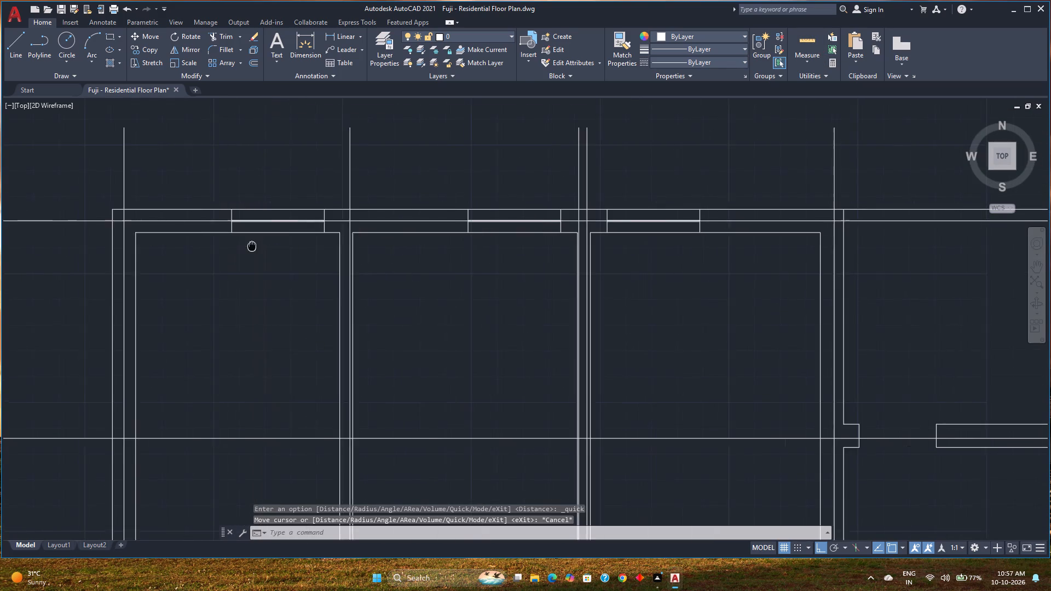
middle_drag(251, 246, 250, 246)
scroll(324, 242, down, 1)
middle_drag(324, 242, 254, 250)
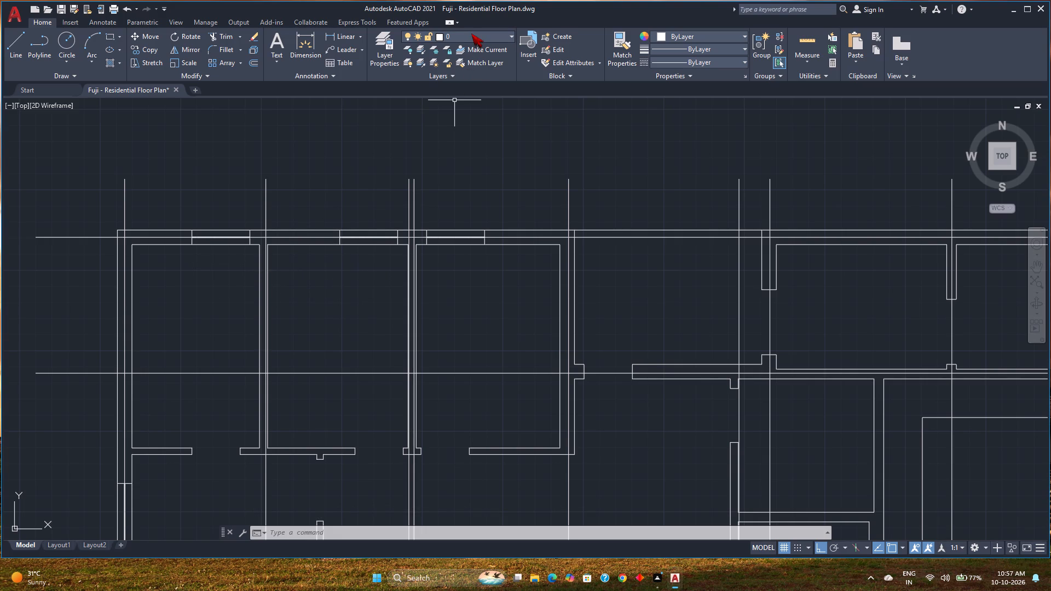
click(415, 200)
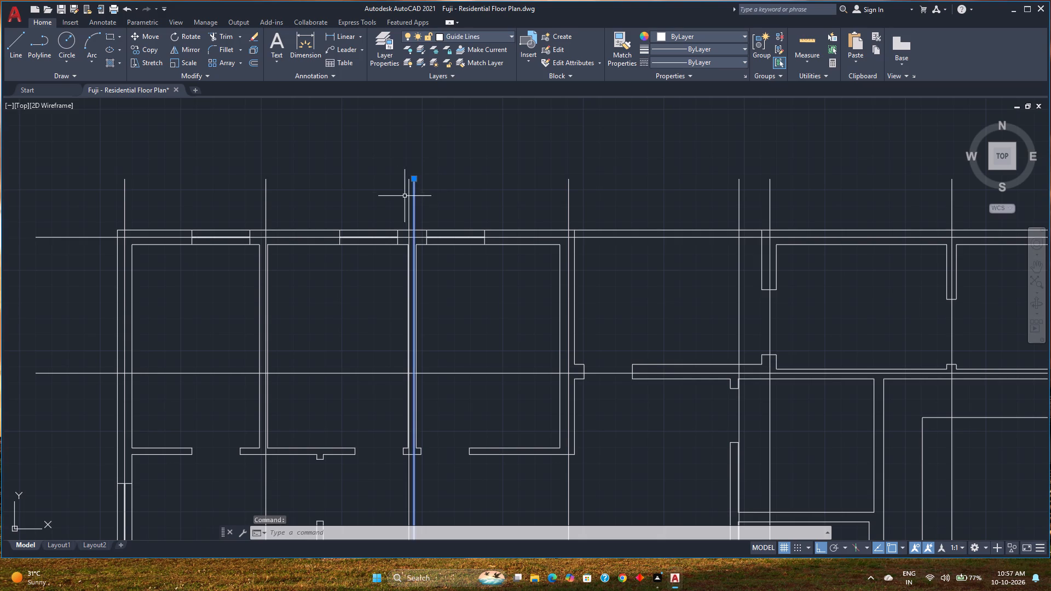
click(267, 203)
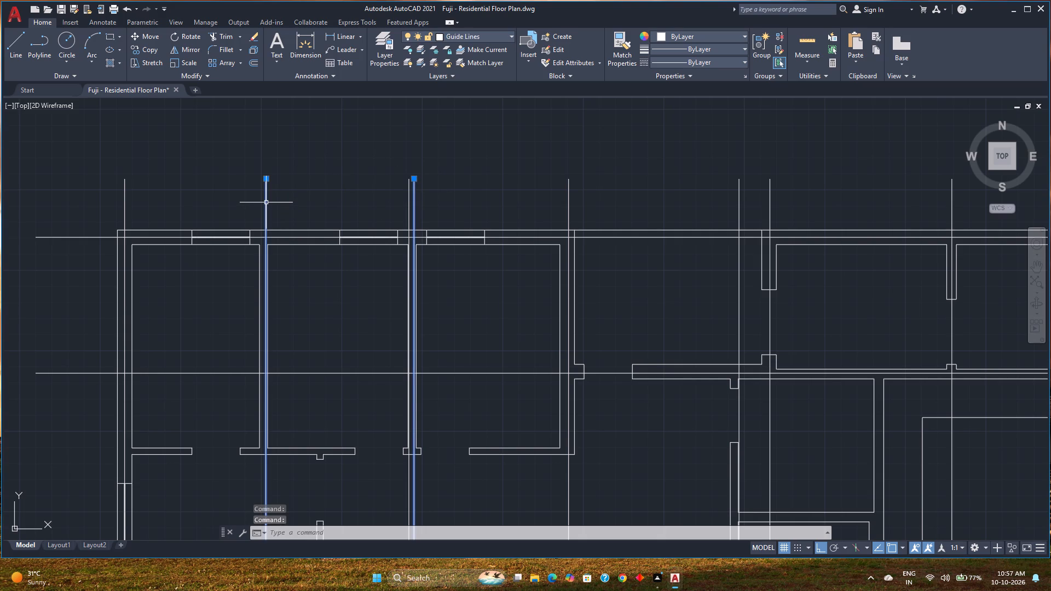
key(Escape)
click(459, 33)
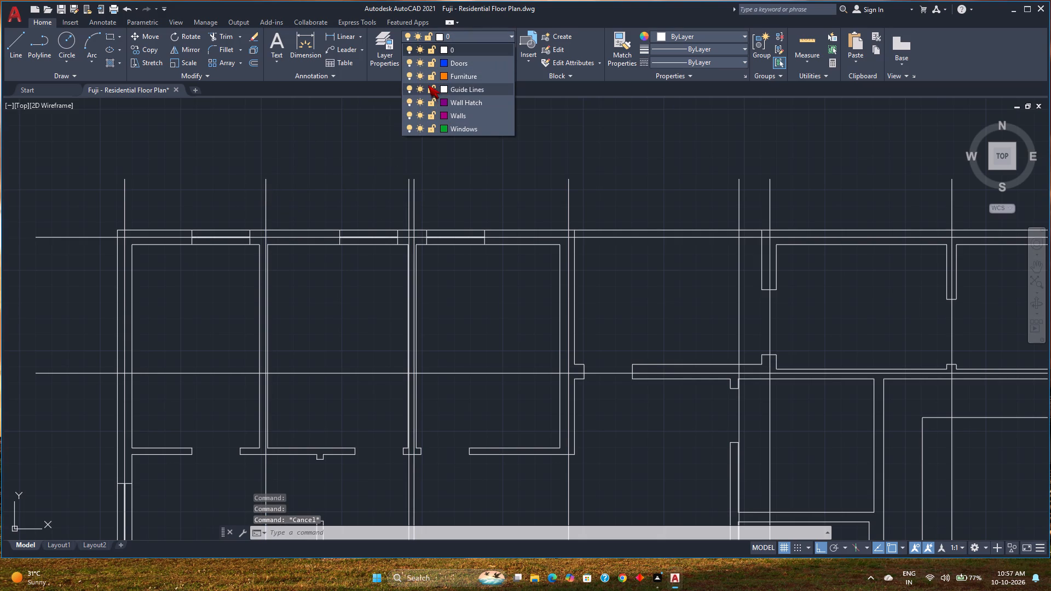
click(430, 88)
scroll(290, 269, up, 1)
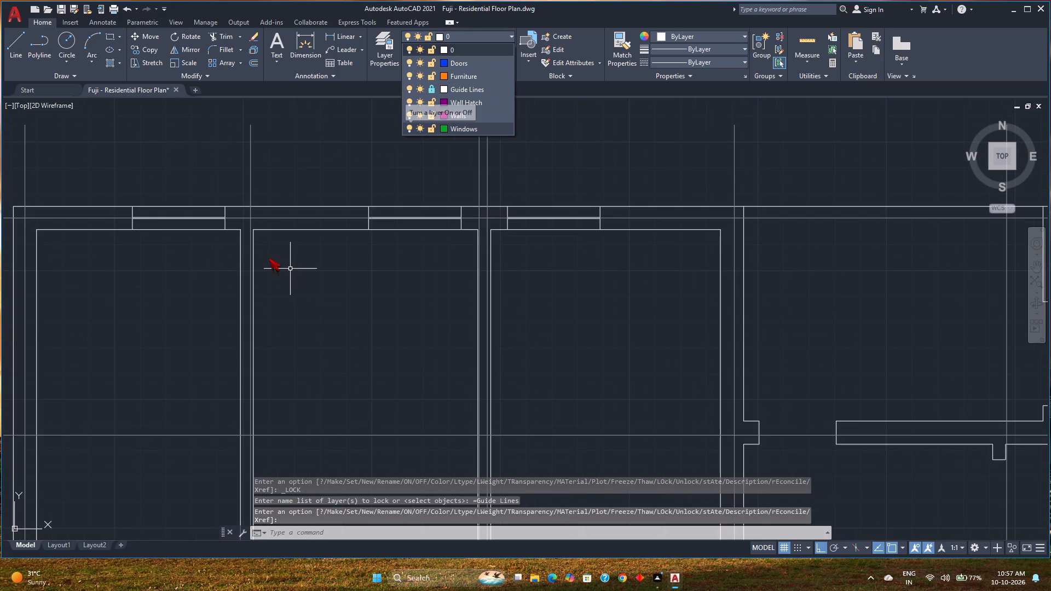
key(Escape)
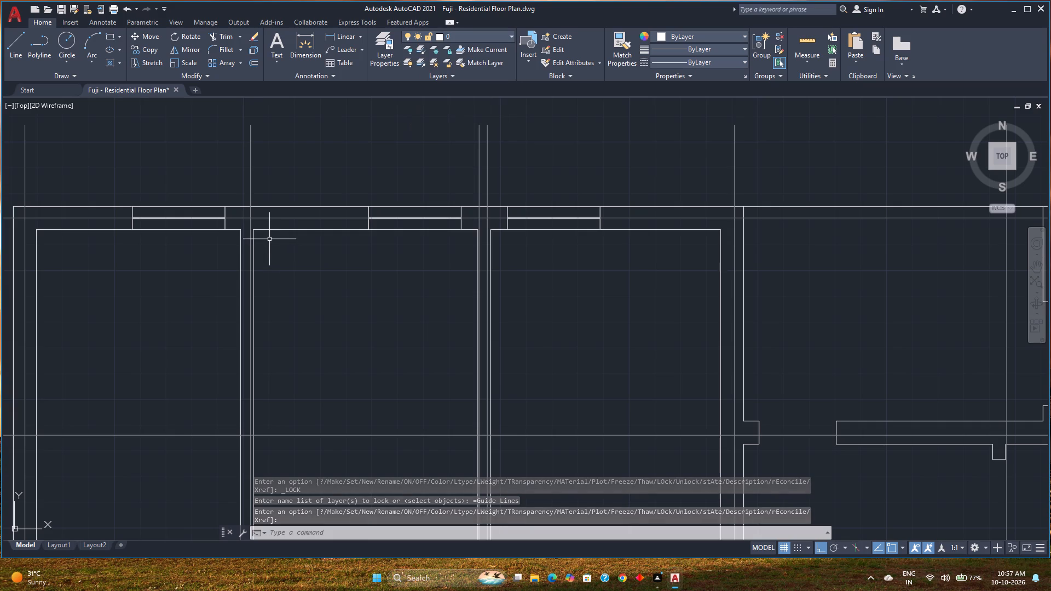
Move the partition between the first and second north-west rooms, with its south wall segment, west until its east face meets the guide line.
scroll(256, 242, up, 2)
middle_drag(256, 242, 330, 270)
click(348, 284)
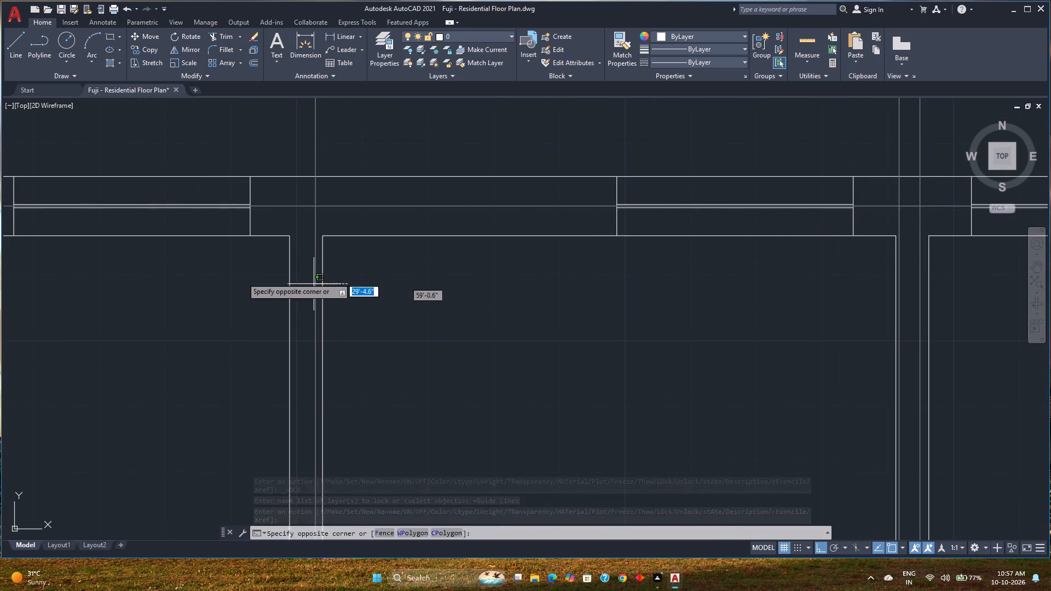
click(228, 274)
scroll(325, 296, down, 2)
middle_drag(325, 296, 461, 165)
middle_drag(514, 289, 484, 194)
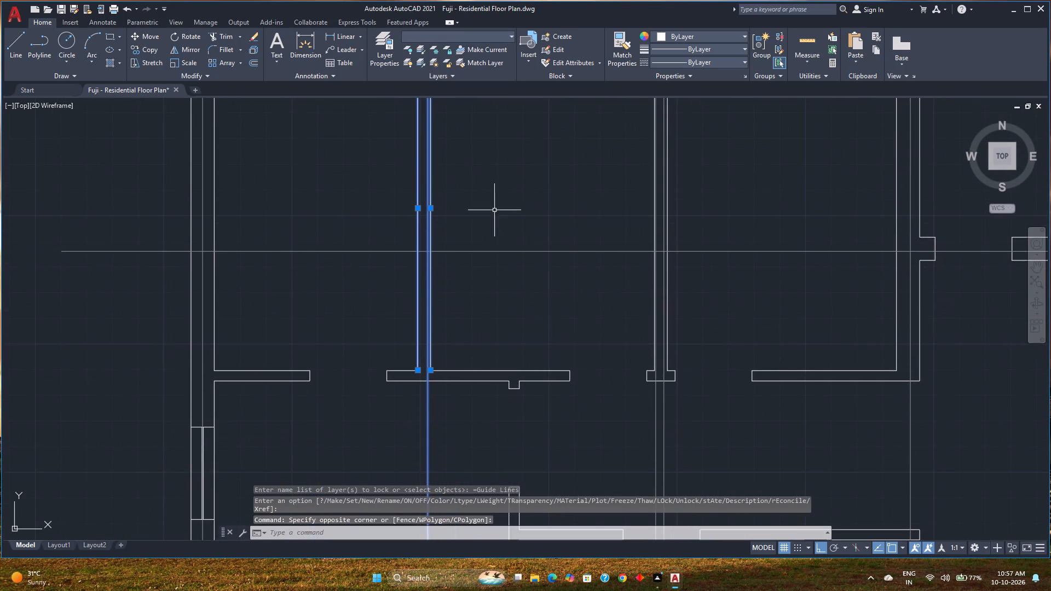
click(592, 410)
click(377, 331)
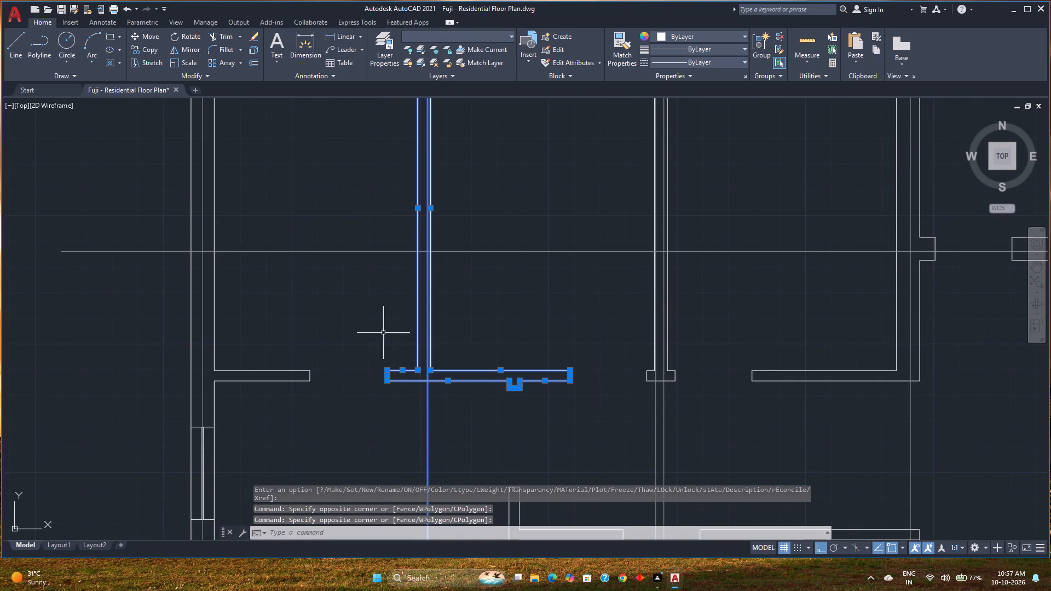
middle_drag(499, 258, 499, 366)
scroll(448, 158, up, 2)
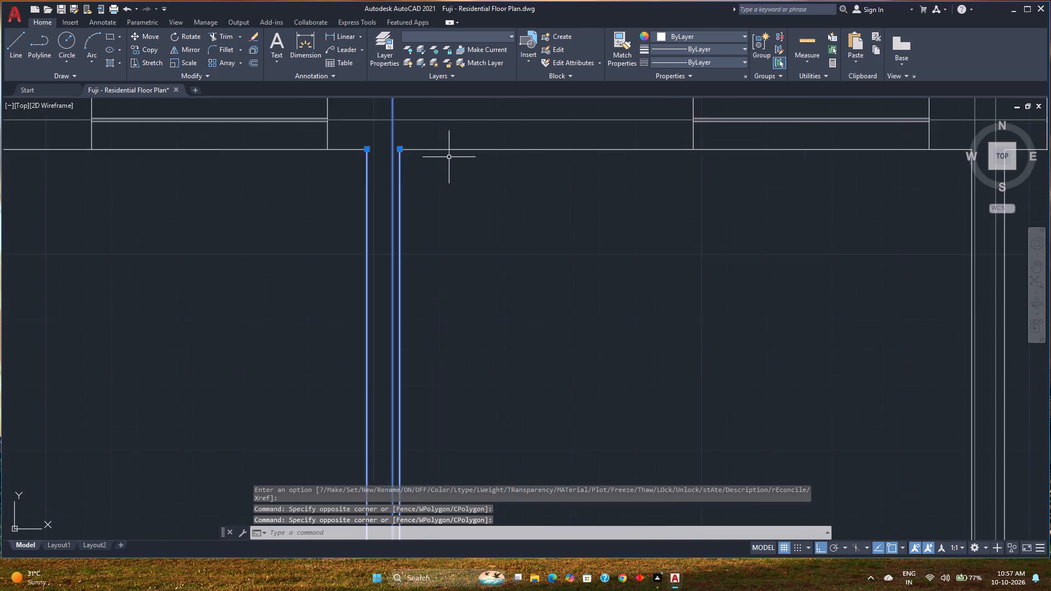
scroll(449, 157, up, 1)
middle_drag(438, 164, 465, 274)
key(m)
key(Return)
scroll(408, 249, up, 1)
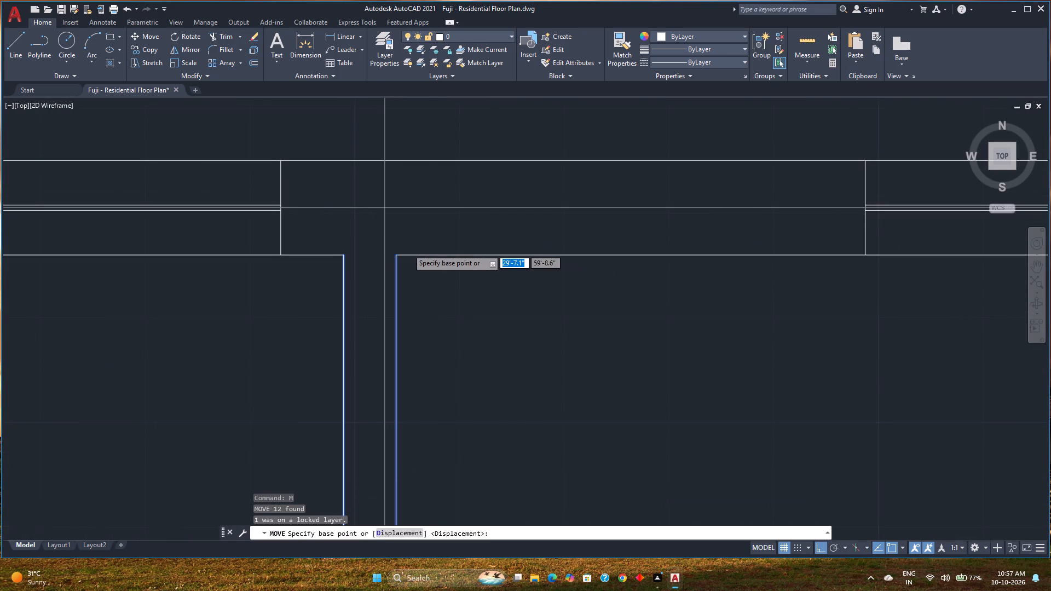
scroll(408, 249, up, 2)
click(360, 277)
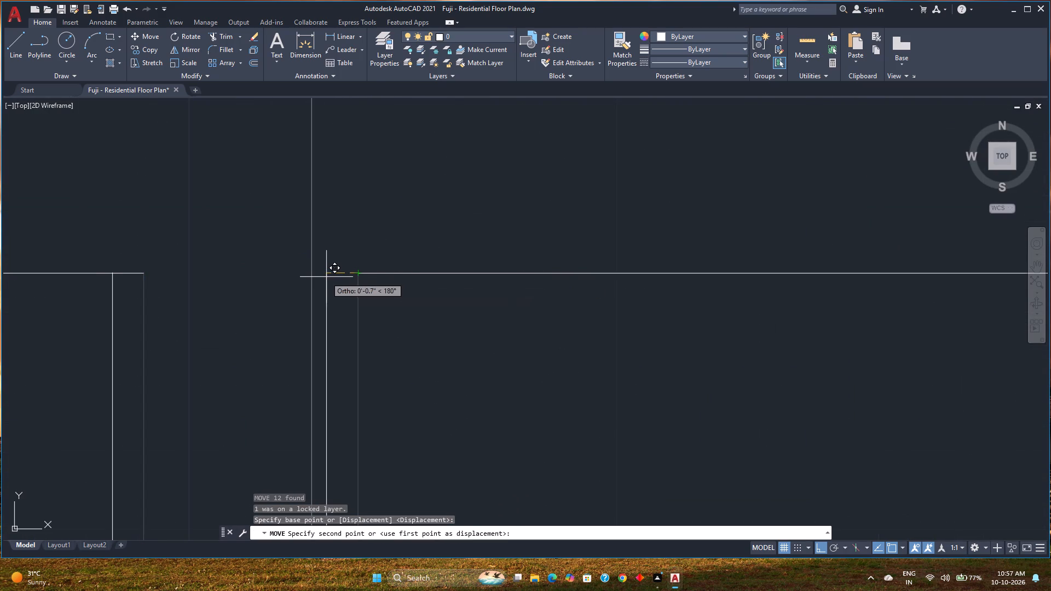
click(311, 276)
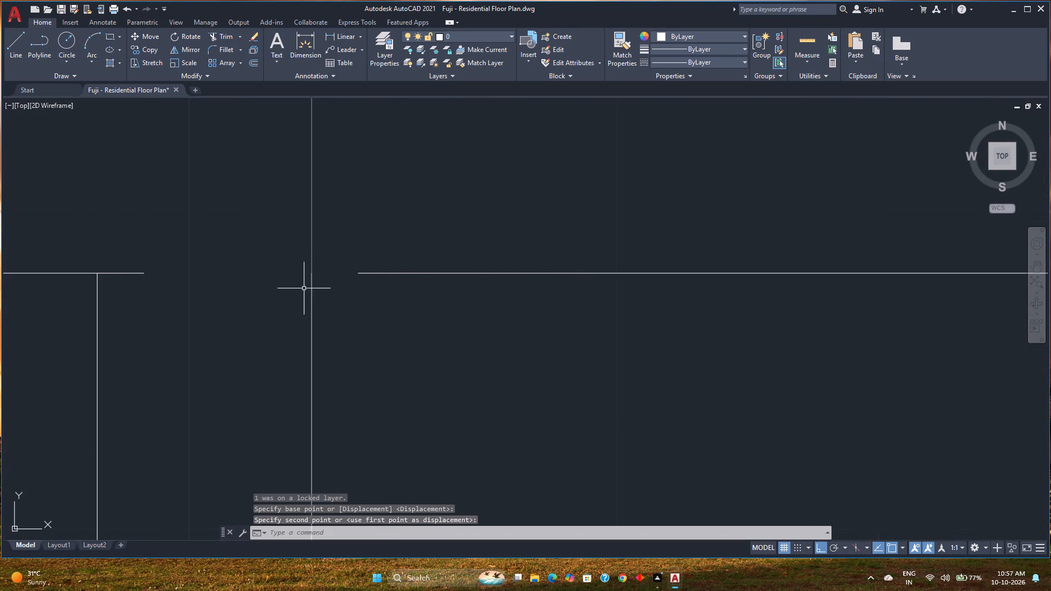
Move the same partition and its south wall segment 2.5" east from the guide line.
scroll(317, 292, down, 2)
middle_drag(317, 292, 409, 200)
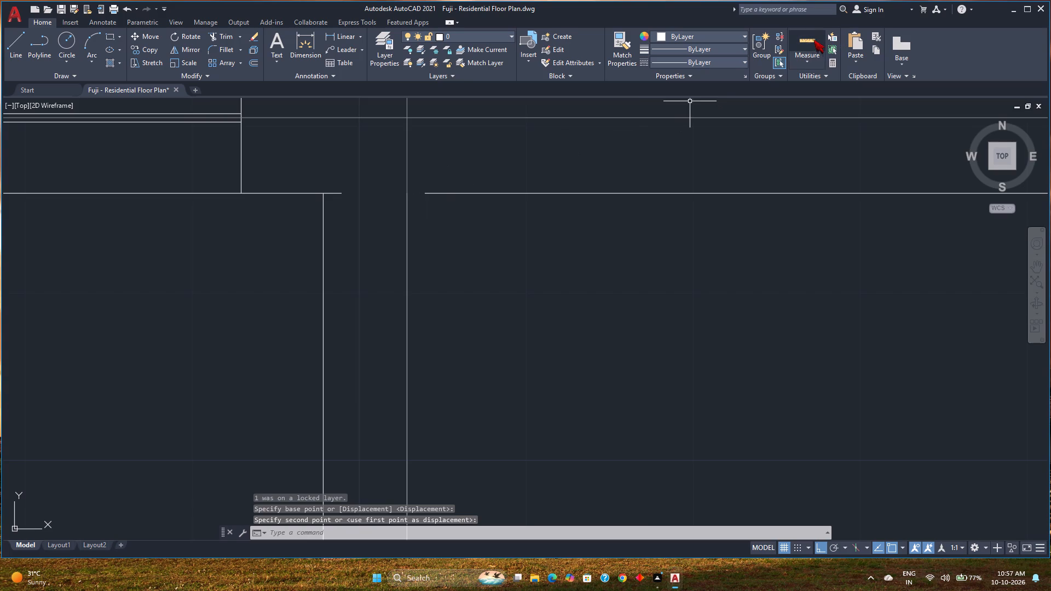
click(805, 40)
key(Escape)
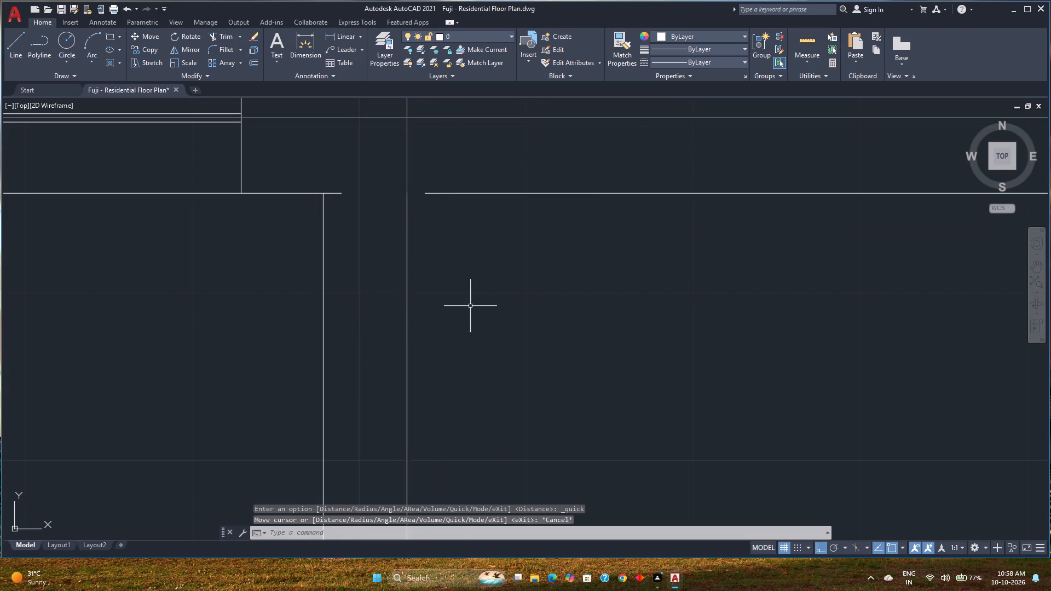
click(470, 306)
click(277, 290)
scroll(436, 289, down, 4)
middle_drag(439, 303, 425, 208)
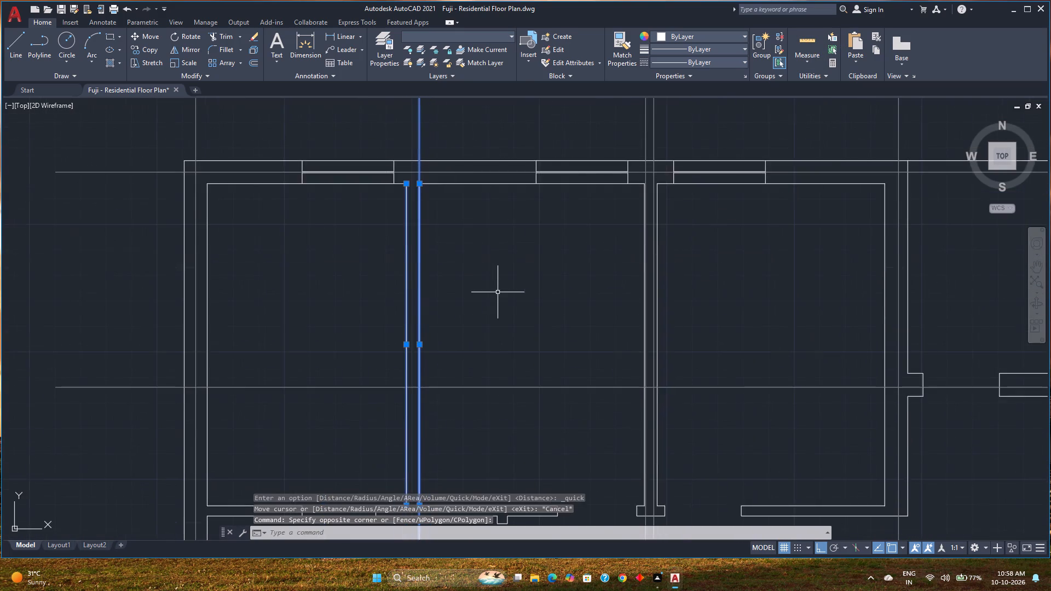
scroll(498, 293, down, 1)
middle_drag(494, 293, 492, 229)
click(537, 398)
click(386, 330)
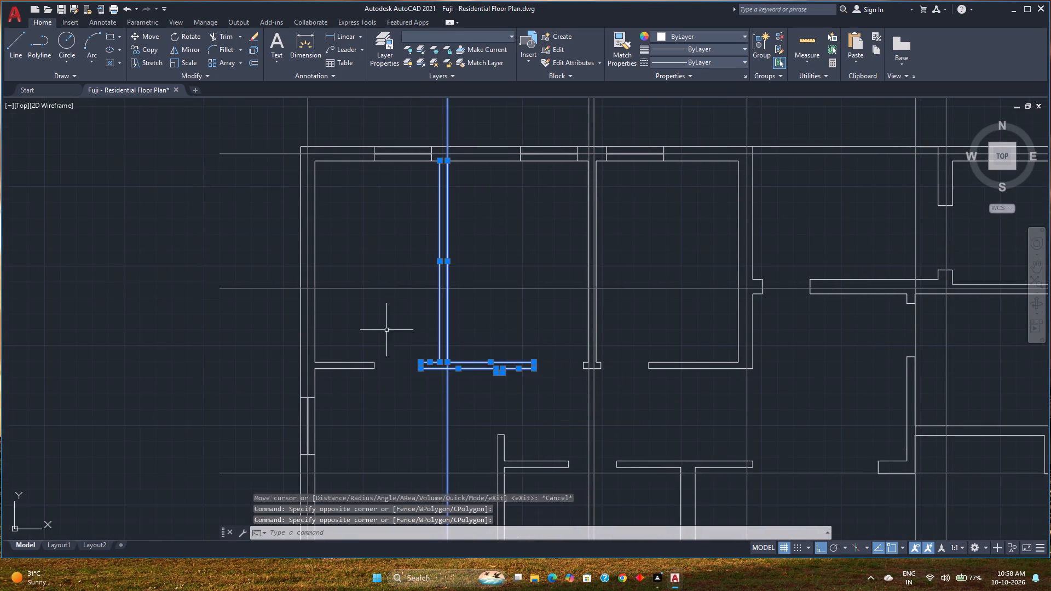
scroll(470, 252, up, 2)
middle_drag(469, 250, 461, 407)
key(m)
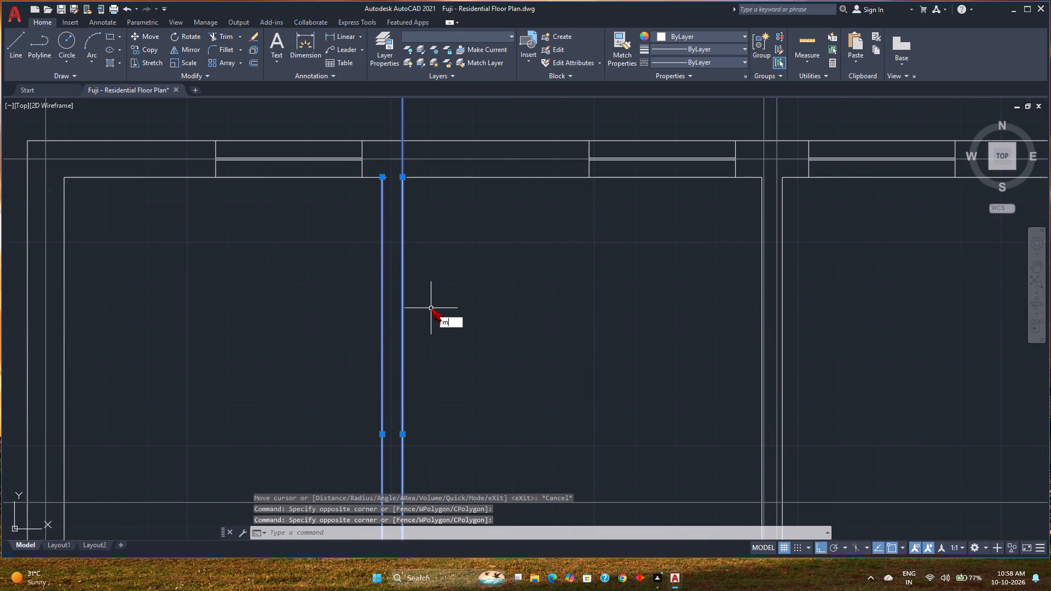
key(Return)
scroll(382, 175, up, 3)
scroll(426, 177, up, 2)
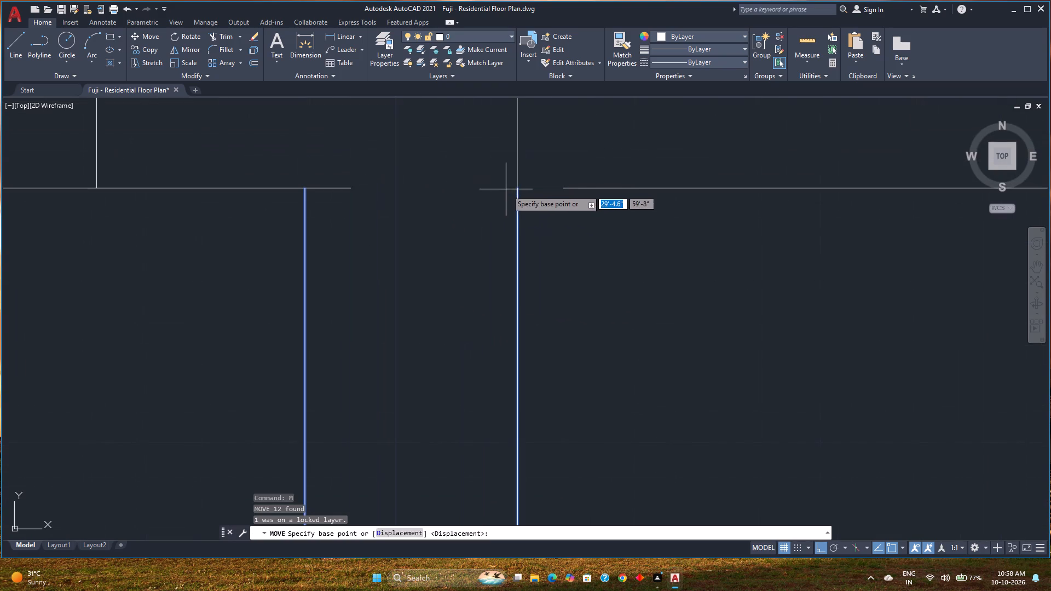
click(515, 191)
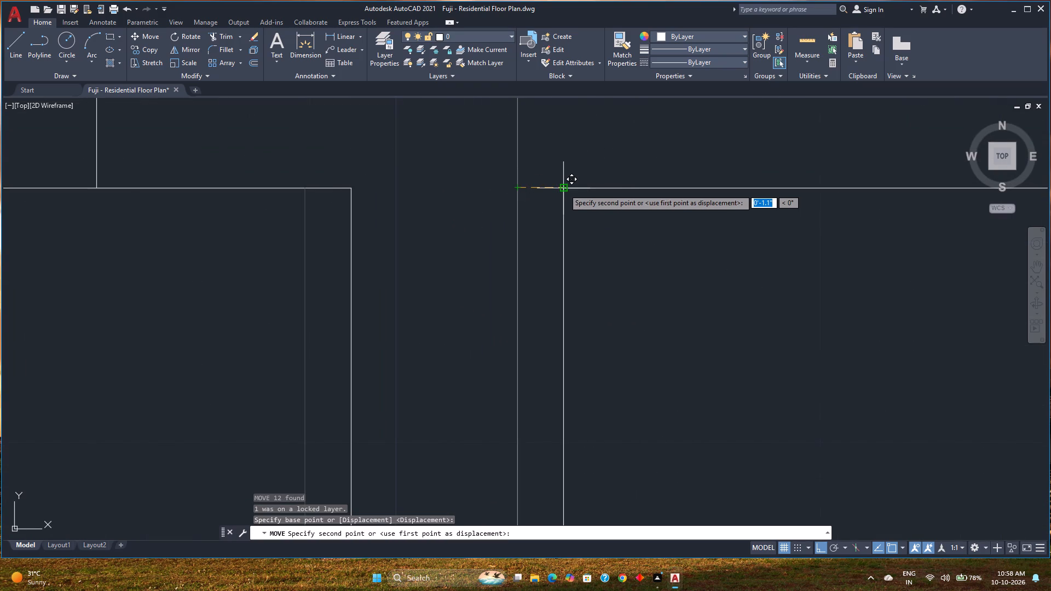
text(2.)
key(5)
key(Return)
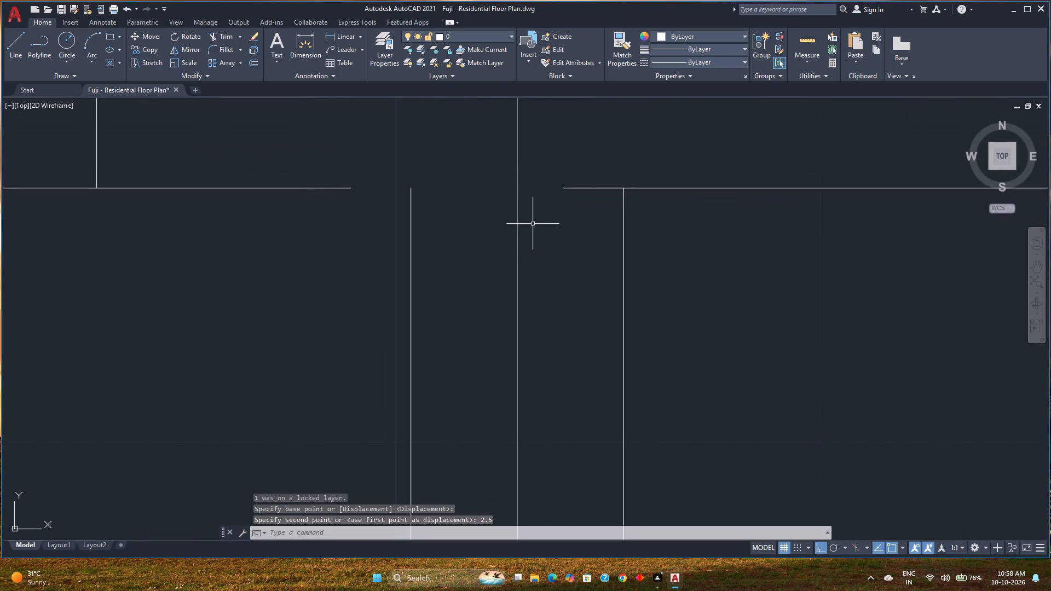
Extend the inner north wall line of the first north-west room east to the moved partition's west face.
key(e)
key(x)
key(Return)
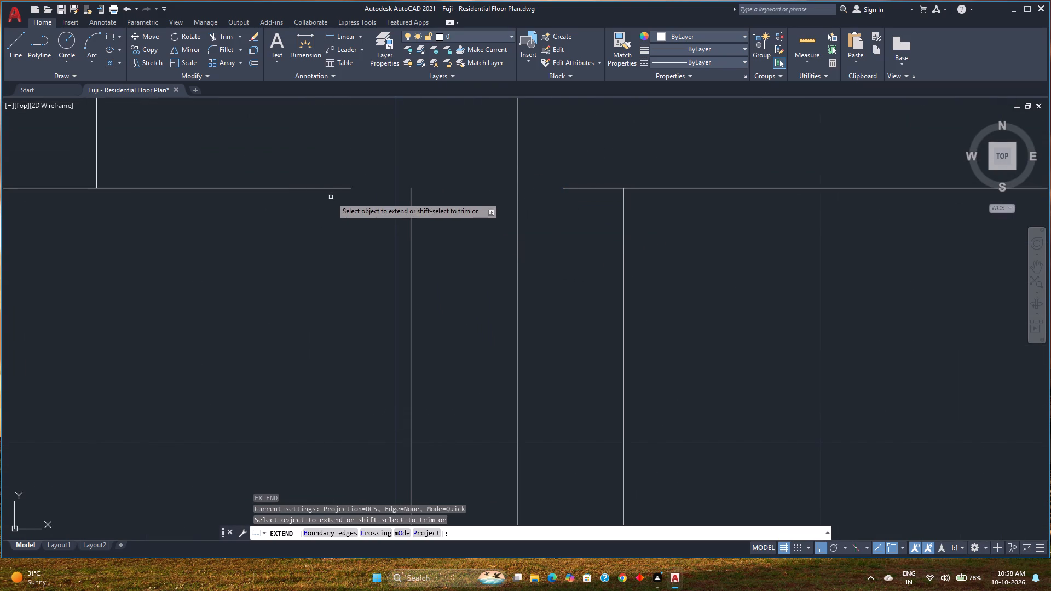
click(337, 188)
key(Escape)
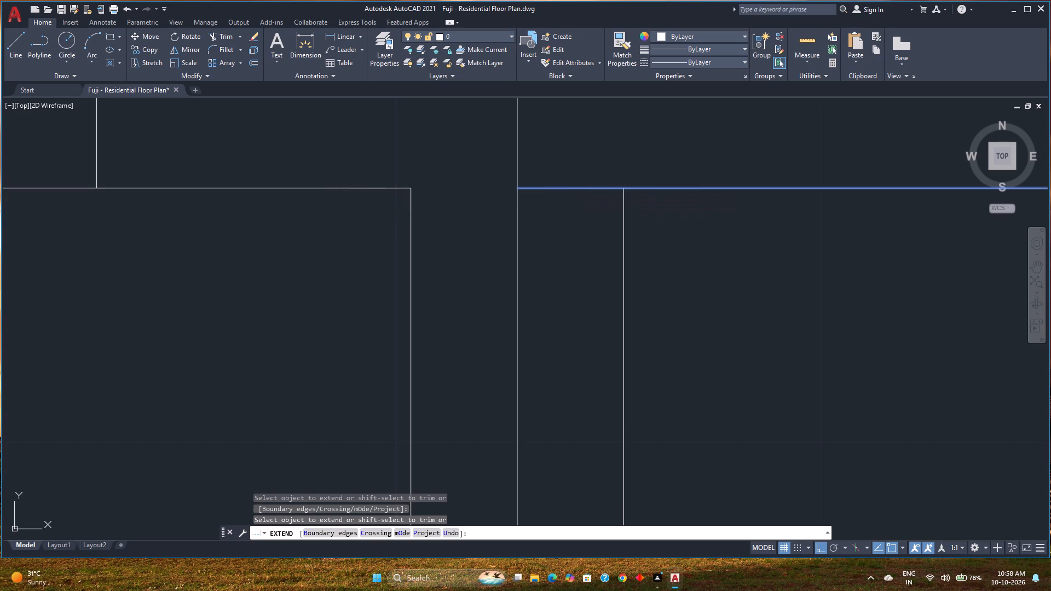
Trim the second north-west room's inner north wall line back to the moved partition's east face.
key(t)
key(r)
key(Return)
click(585, 166)
click(584, 236)
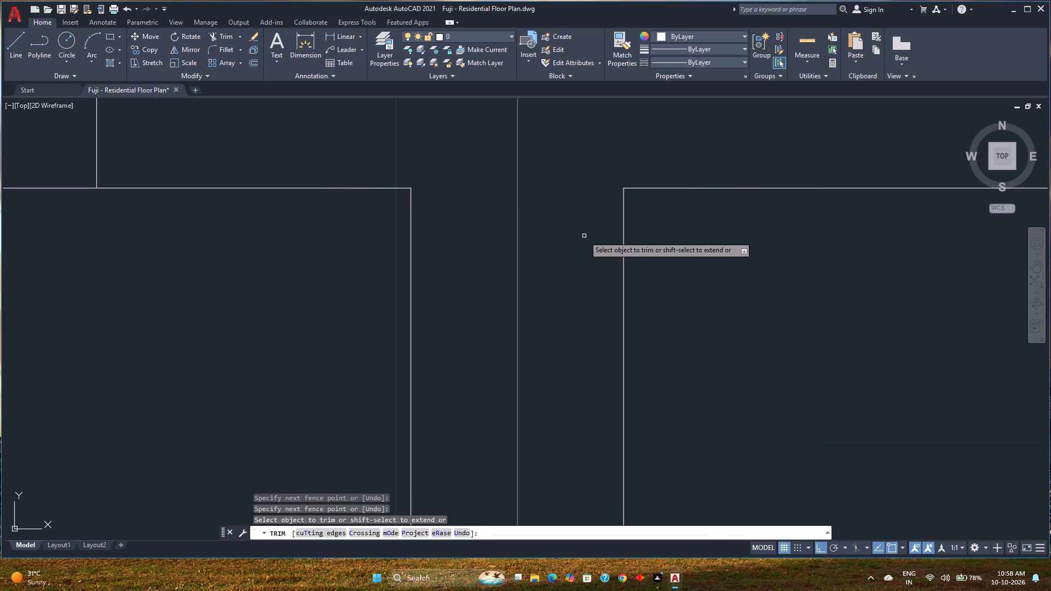
Move the partition between the second and third north-west rooms, with its south wall segment, west until its east face meets the eastern guide line.
key(space)
scroll(582, 236, down, 2)
middle_drag(582, 236, 421, 231)
scroll(409, 229, down, 2)
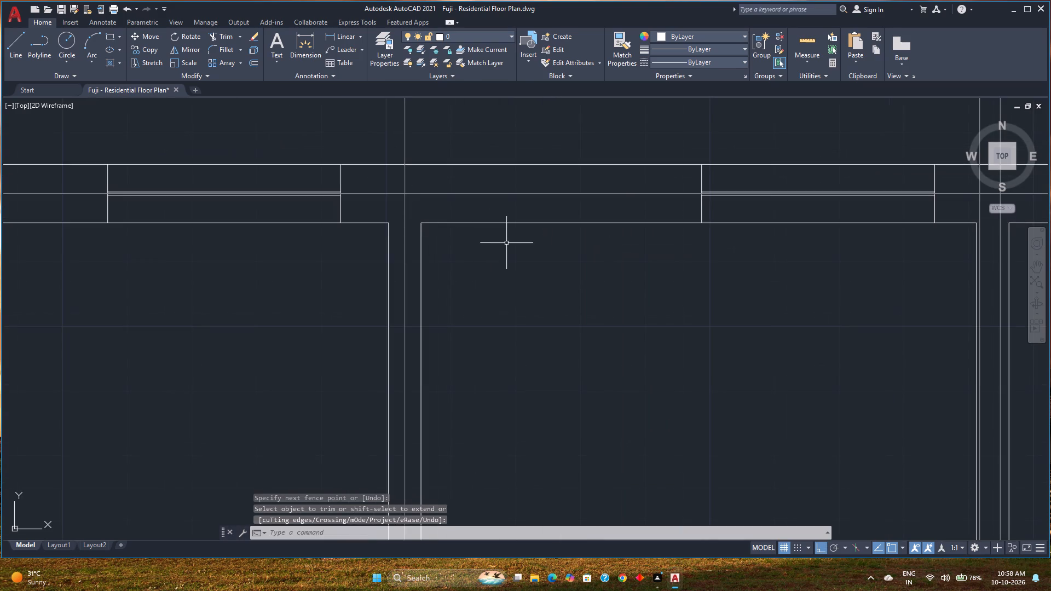
scroll(507, 243, down, 1)
middle_drag(507, 243, 310, 250)
scroll(640, 260, up, 2)
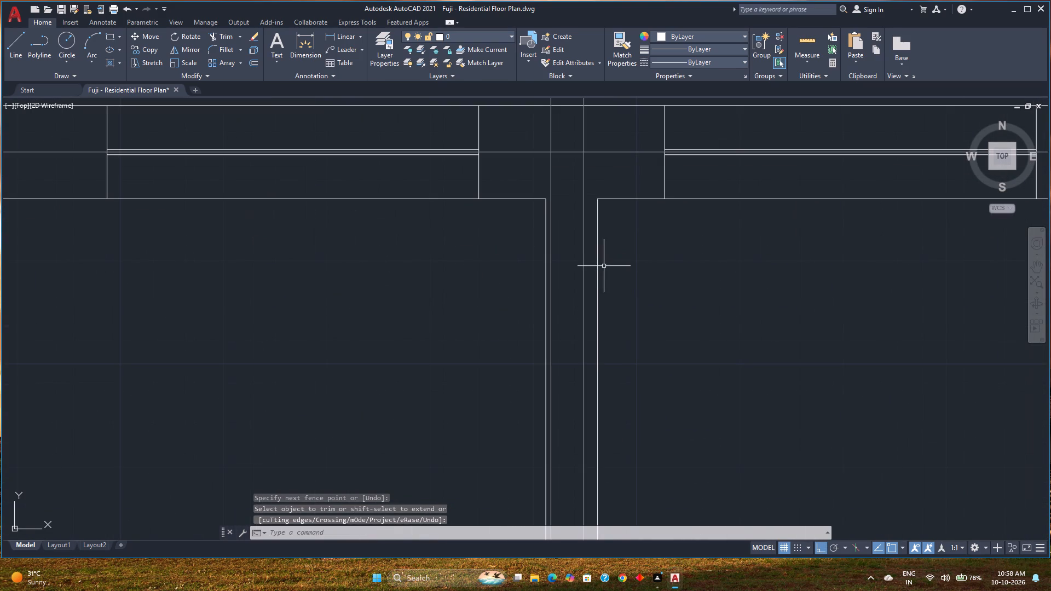
scroll(581, 256, down, 6)
middle_drag(598, 294, 578, 217)
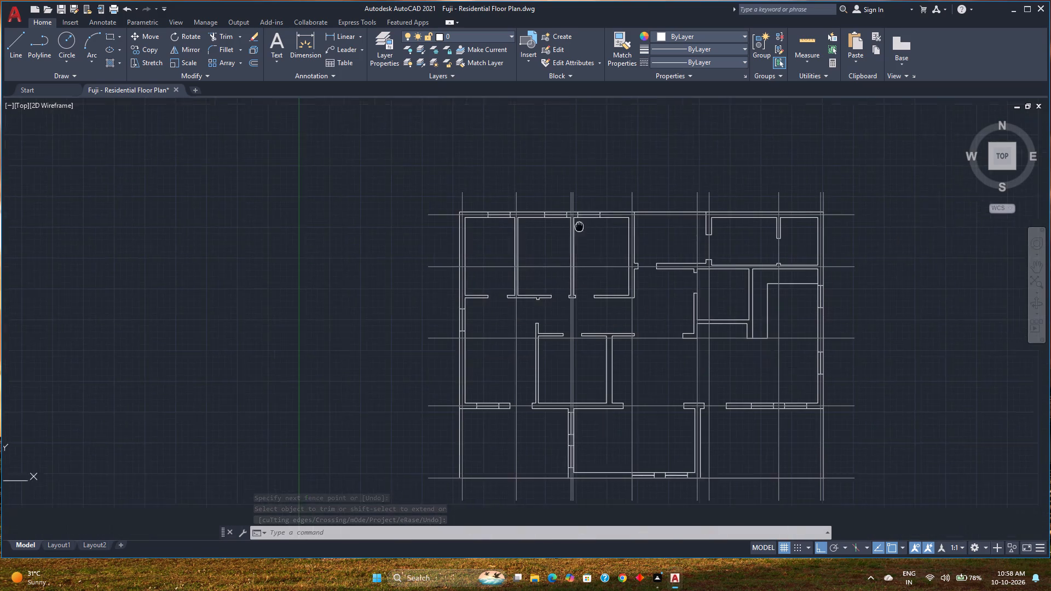
middle_drag(578, 217, 576, 209)
scroll(572, 447, up, 3)
scroll(520, 405, up, 2)
scroll(573, 367, down, 5)
middle_drag(559, 290, 518, 472)
scroll(522, 233, up, 3)
scroll(513, 281, up, 4)
scroll(562, 332, down, 5)
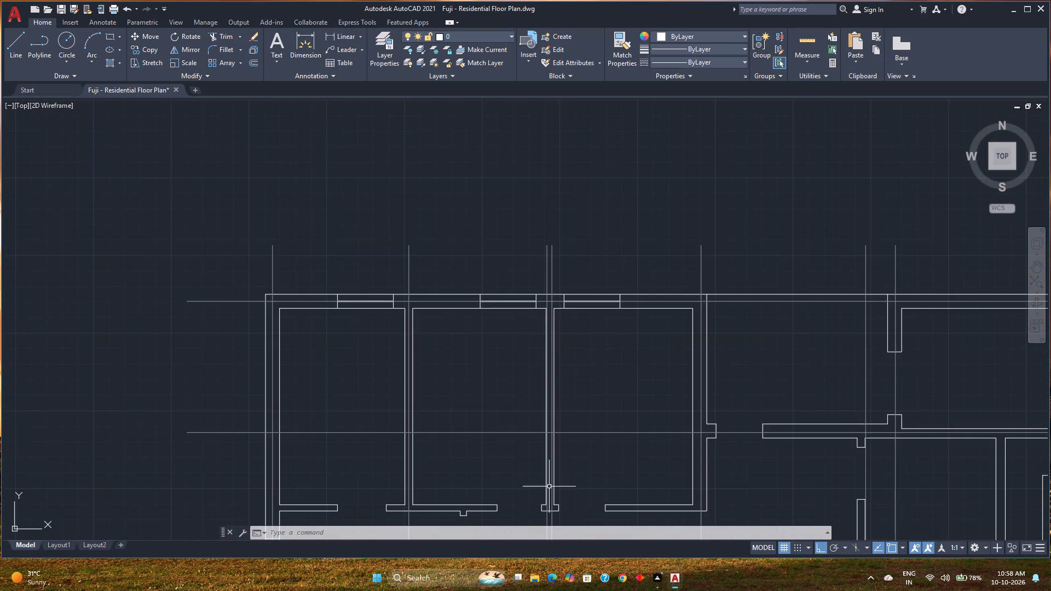
middle_drag(547, 415, 531, 327)
click(554, 444)
click(512, 260)
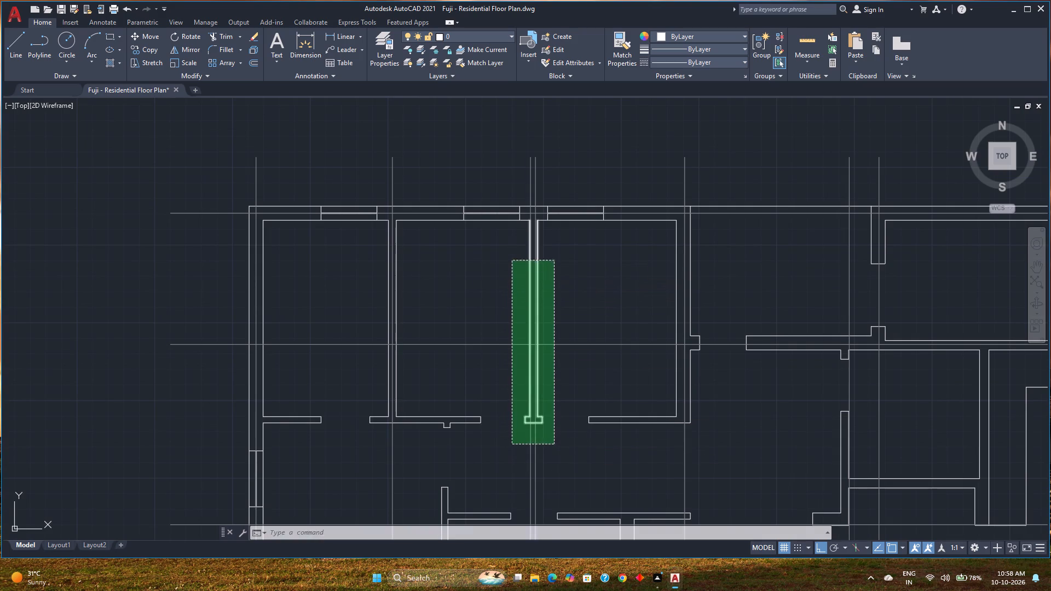
scroll(526, 235, up, 4)
middle_drag(540, 219, 396, 280)
key(m)
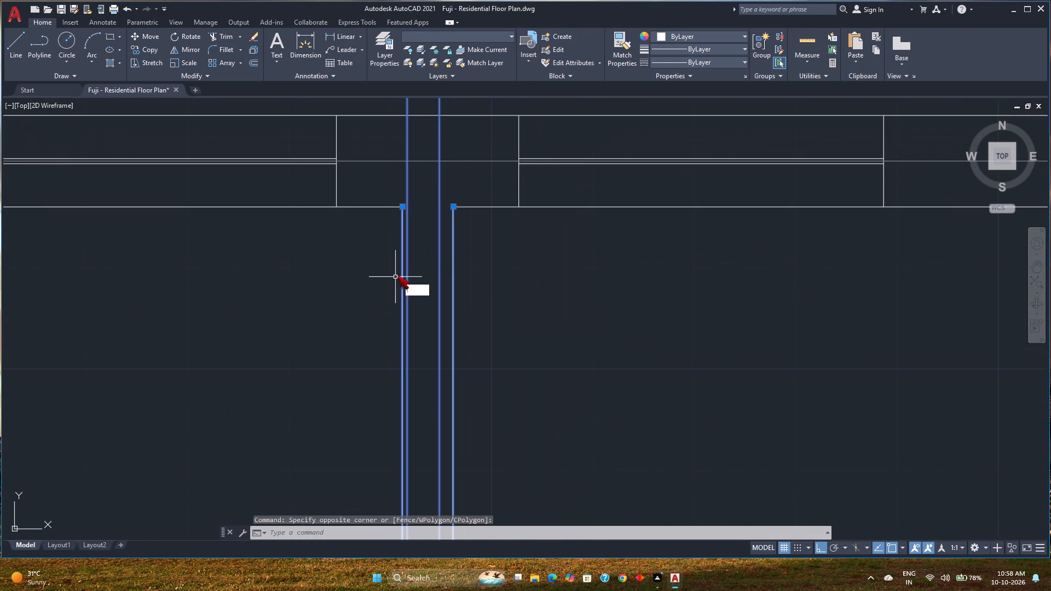
key(Return)
scroll(478, 209, up, 3)
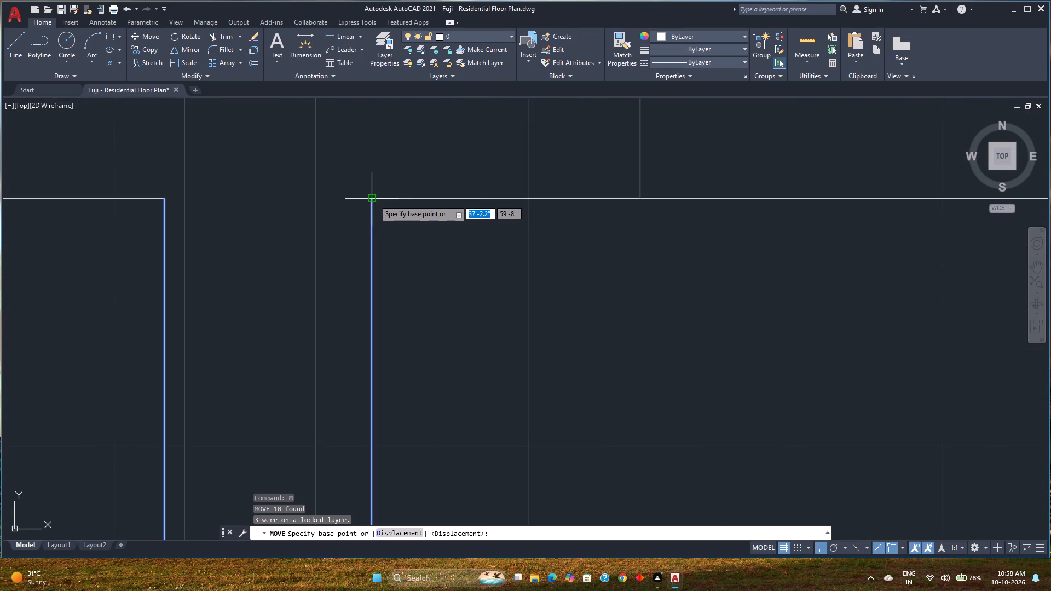
click(374, 200)
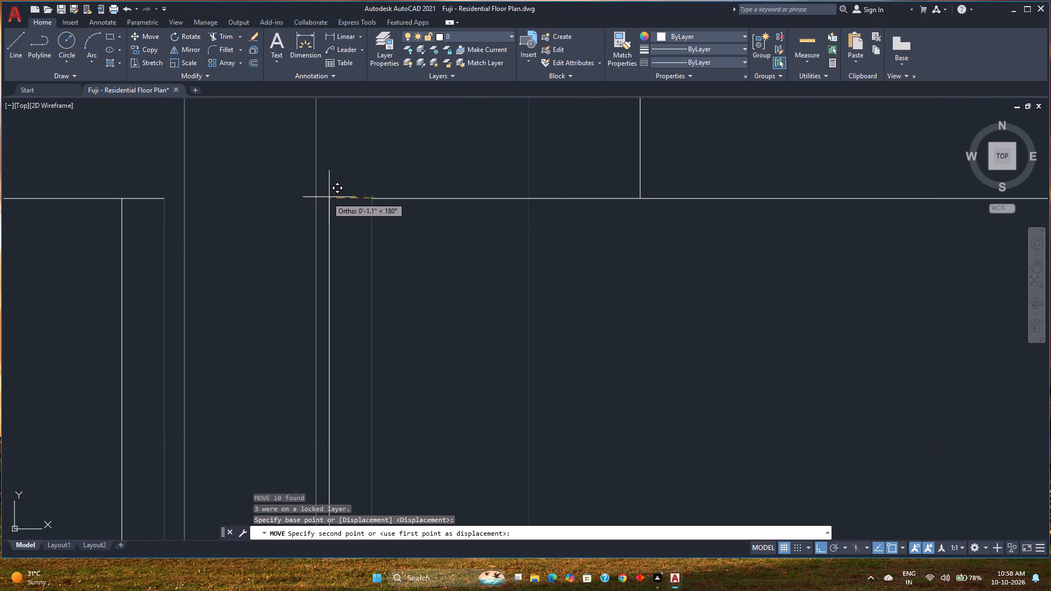
click(317, 197)
Move the same partition and its south wall segment 2.5" east from the guide line.
scroll(343, 270, down, 3)
middle_drag(345, 268, 418, 184)
scroll(432, 173, down, 1)
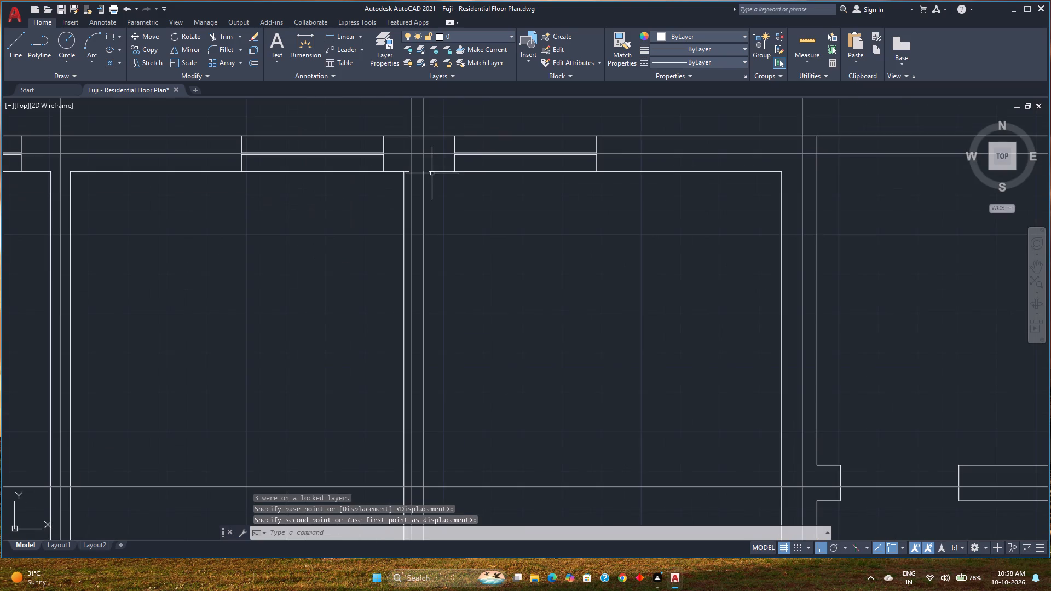
scroll(432, 173, down, 1)
middle_drag(453, 303, 490, 235)
scroll(515, 210, down, 2)
click(516, 398)
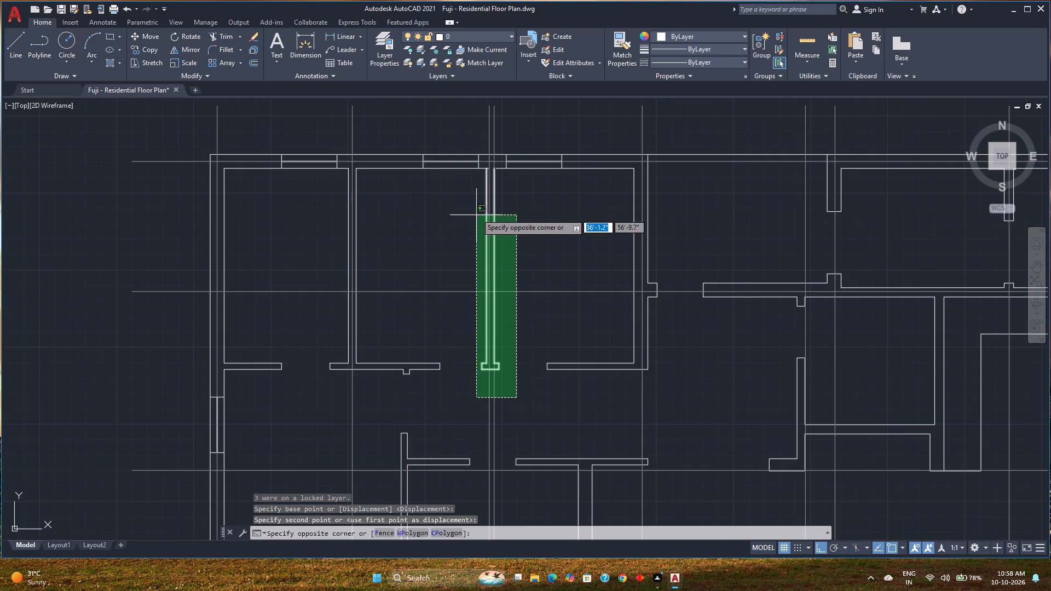
click(473, 204)
scroll(493, 187, up, 5)
middle_drag(496, 182, 419, 387)
key(m)
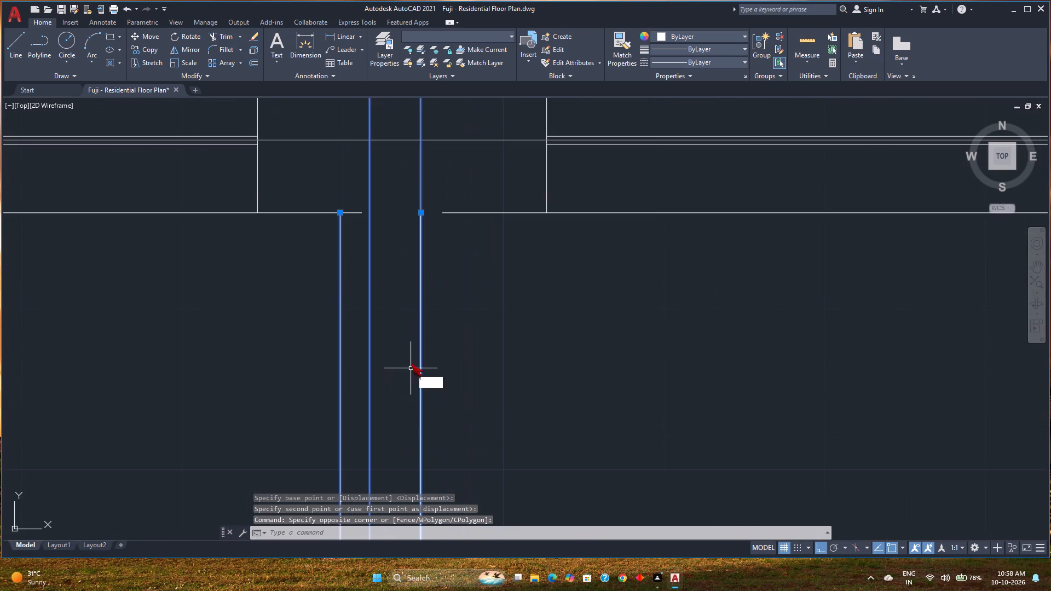
key(Return)
scroll(426, 201, up, 2)
click(408, 229)
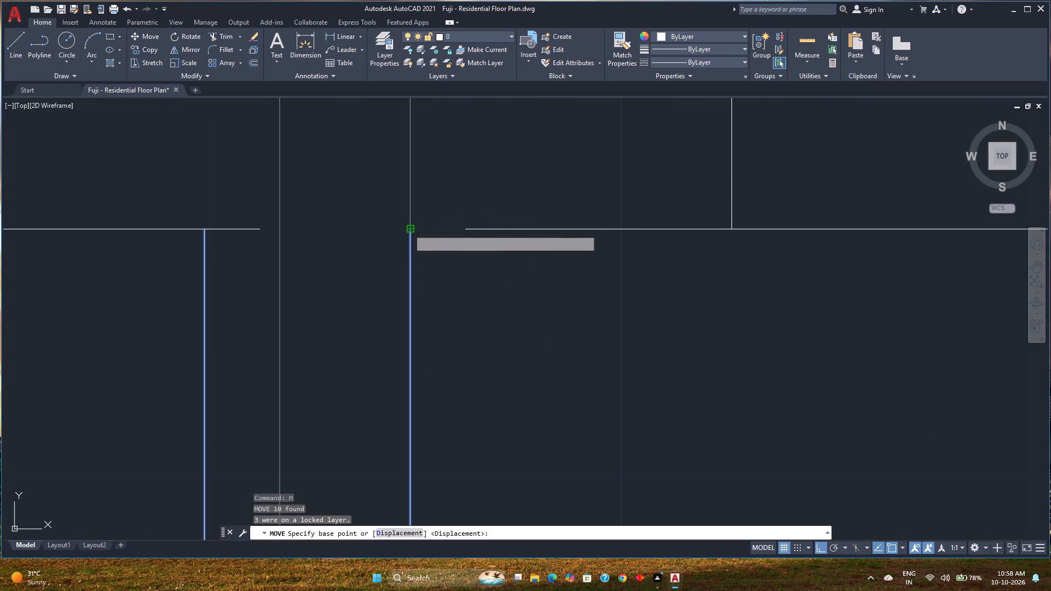
key(2)
key(period)
key(5)
key(Return)
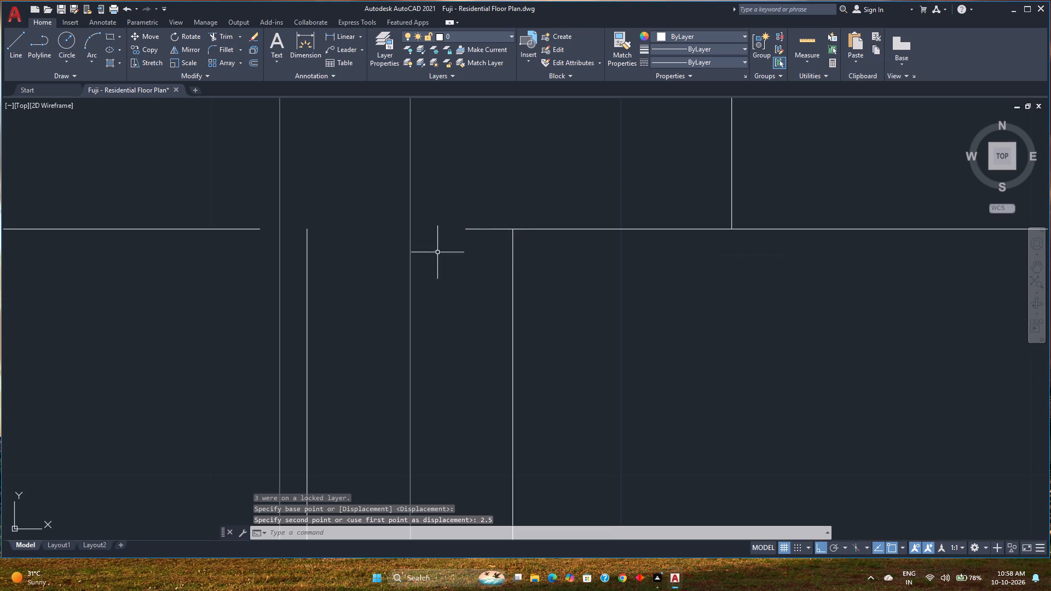
Extend the inner north wall line of the second north-west room east to the moved partition's west face.
text(ex)
key(Return)
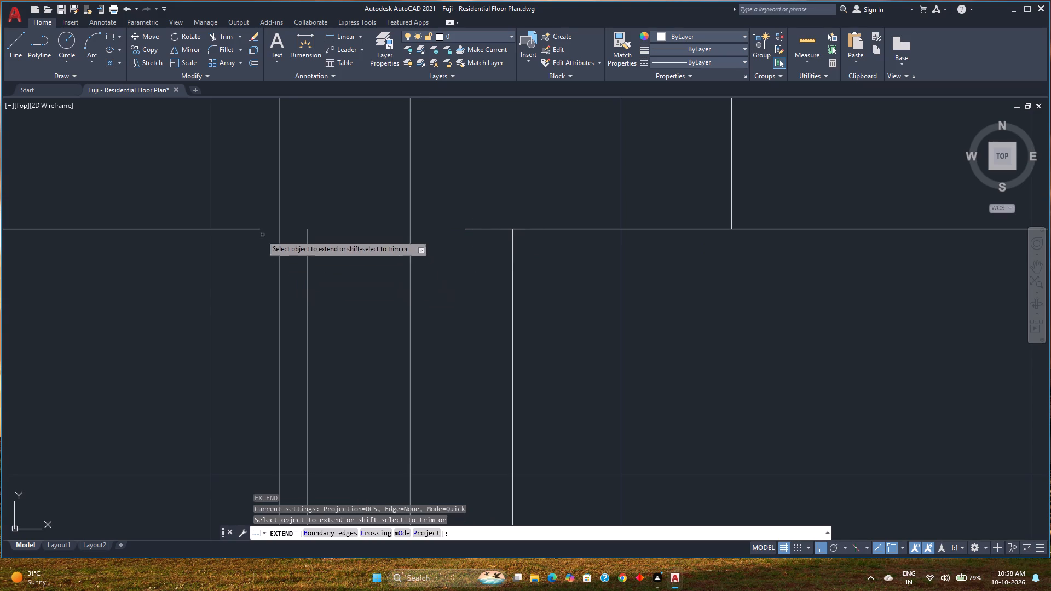
click(251, 228)
click(251, 229)
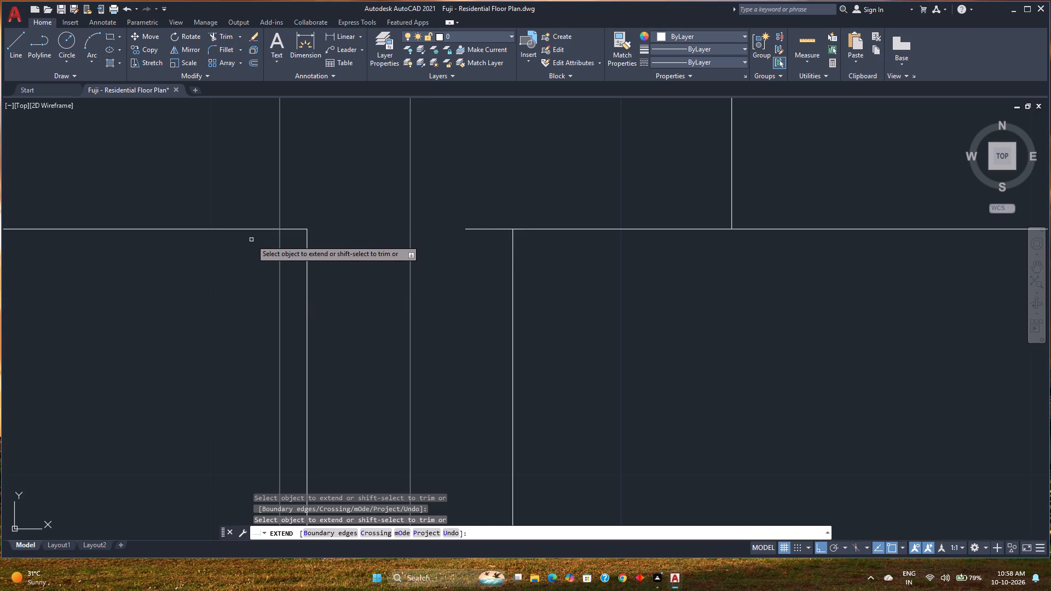
key(Escape)
Trim the third north-west room's inner north wall line back to the moved partition's east face.
text(tr)
key(Return)
click(472, 210)
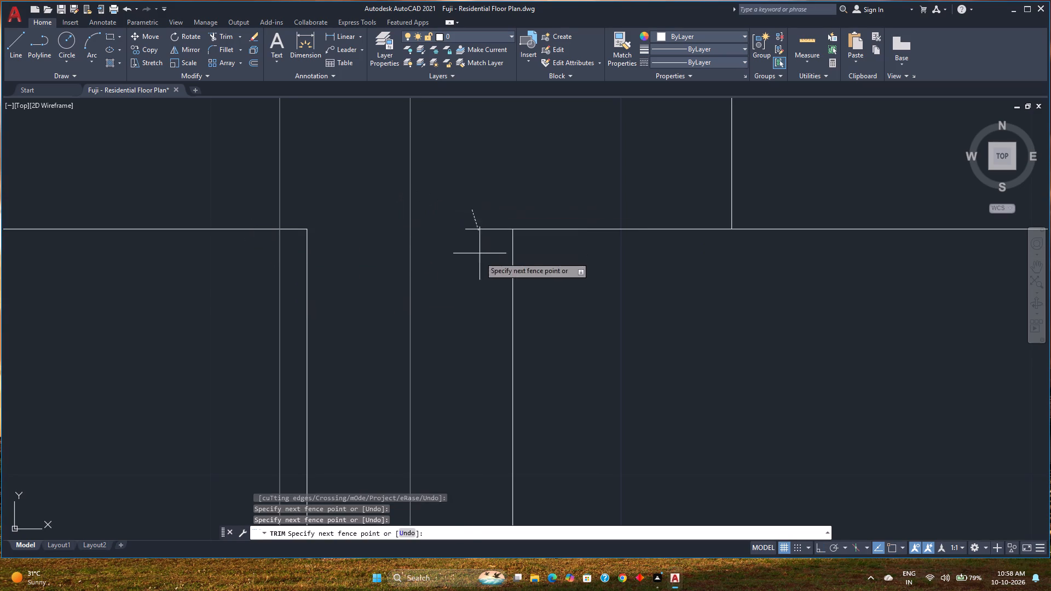
click(477, 274)
key(space)
Move the wall stubs north and south of the north-central room's east opening west until their east faces meet the guide line.
scroll(462, 259, down, 3)
middle_drag(457, 257, 377, 218)
scroll(381, 205, down, 3)
middle_drag(538, 256, 378, 253)
middle_drag(471, 310, 487, 239)
middle_drag(363, 279, 363, 278)
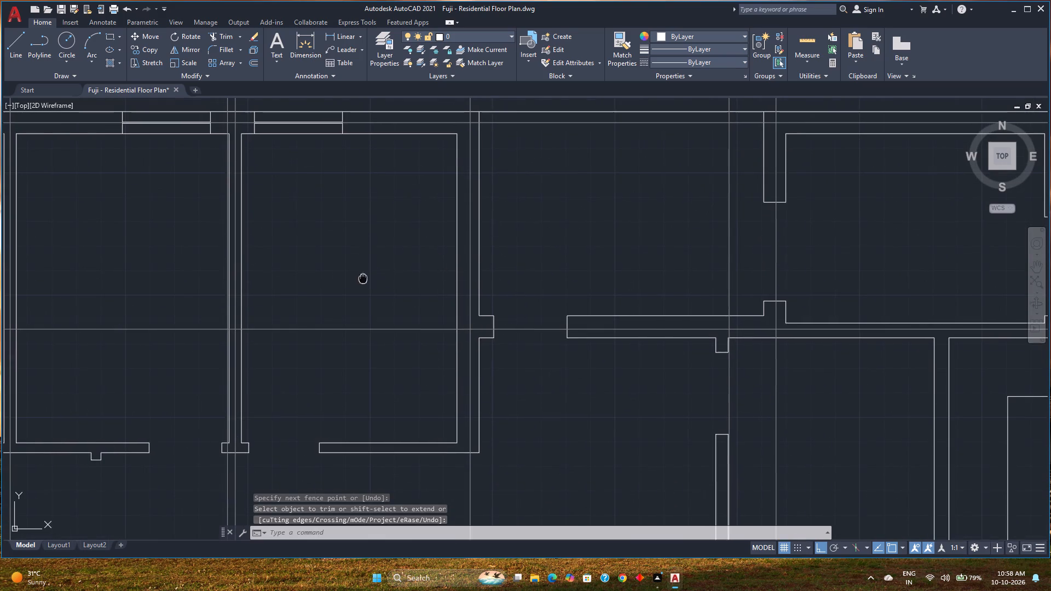
middle_drag(363, 278, 385, 257)
scroll(389, 256, down, 1)
middle_drag(390, 256, 446, 283)
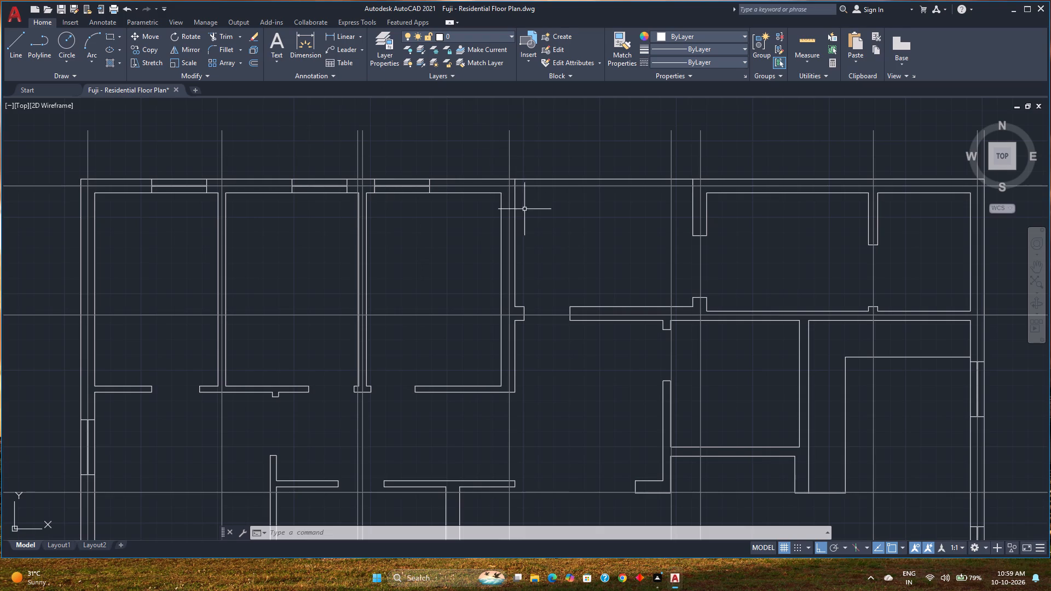
scroll(725, 298, up, 3)
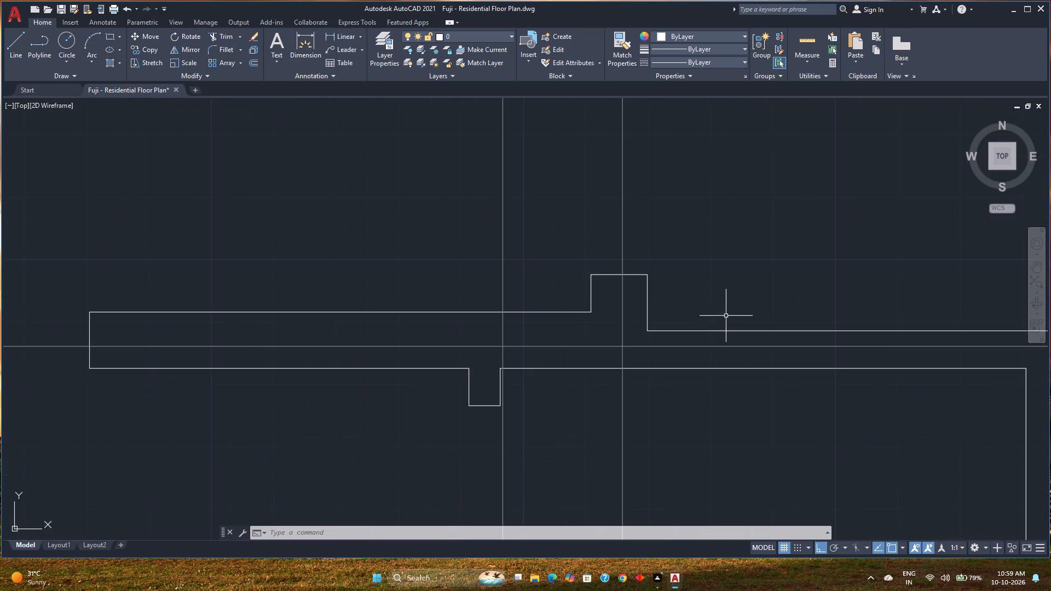
scroll(703, 292, down, 1)
middle_drag(703, 292, 695, 341)
click(695, 348)
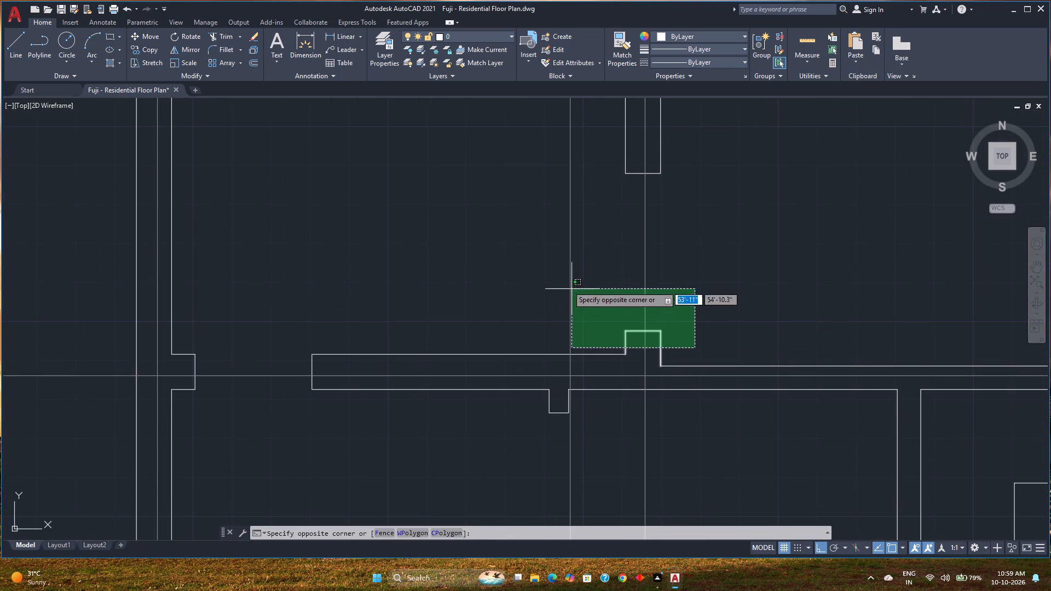
click(600, 258)
middle_drag(609, 253, 618, 335)
click(724, 289)
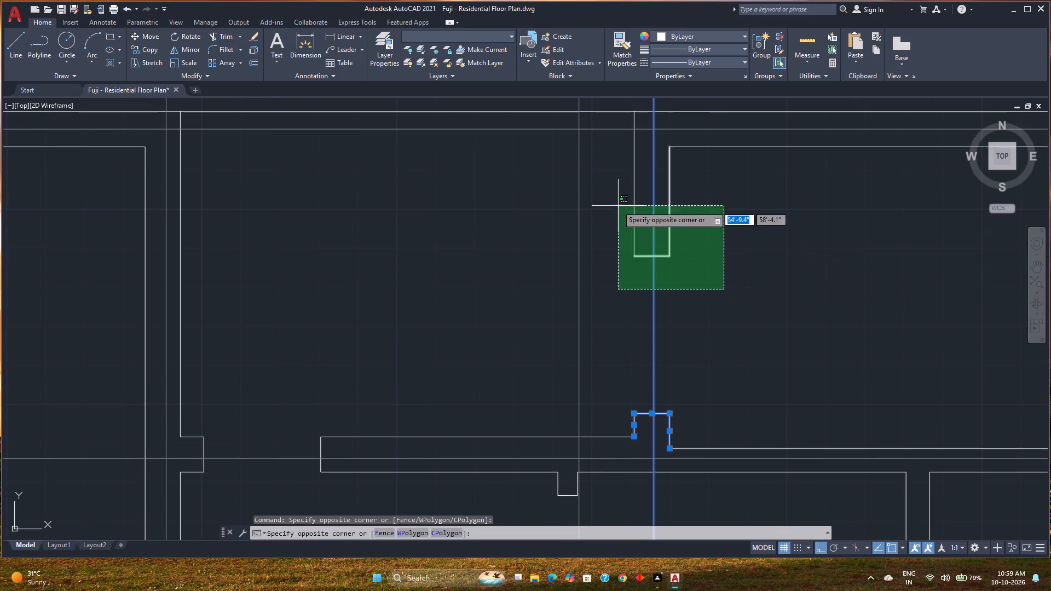
click(613, 196)
middle_drag(711, 216, 636, 292)
key(m)
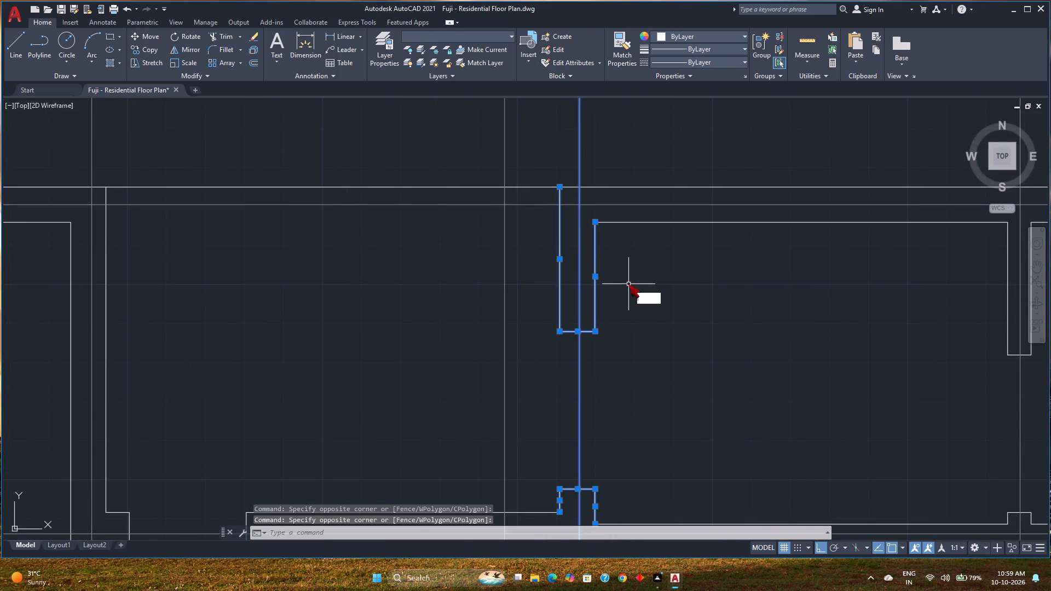
key(Return)
scroll(610, 231, up, 2)
click(574, 206)
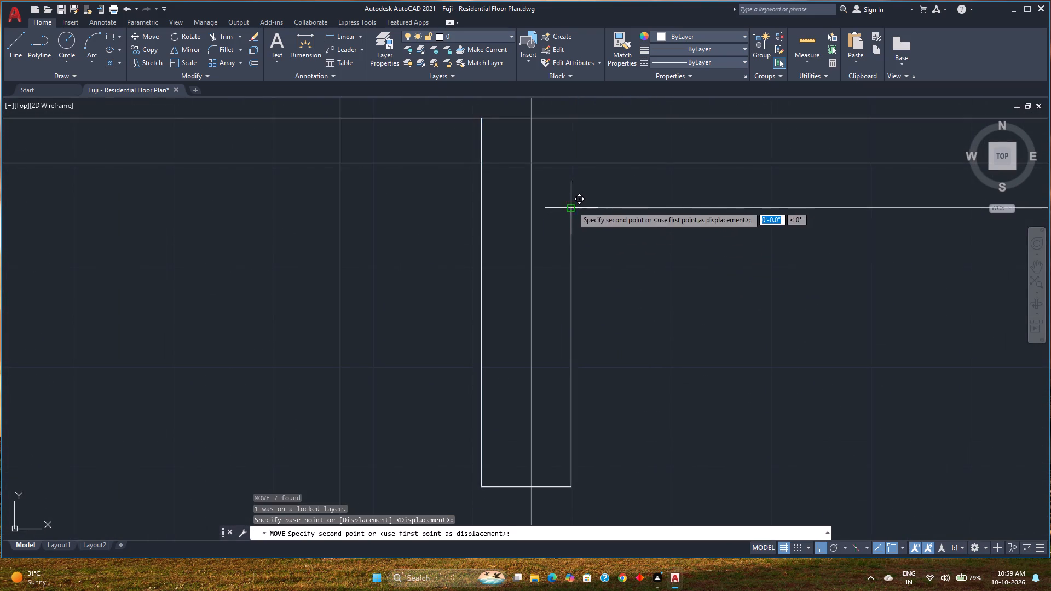
click(533, 208)
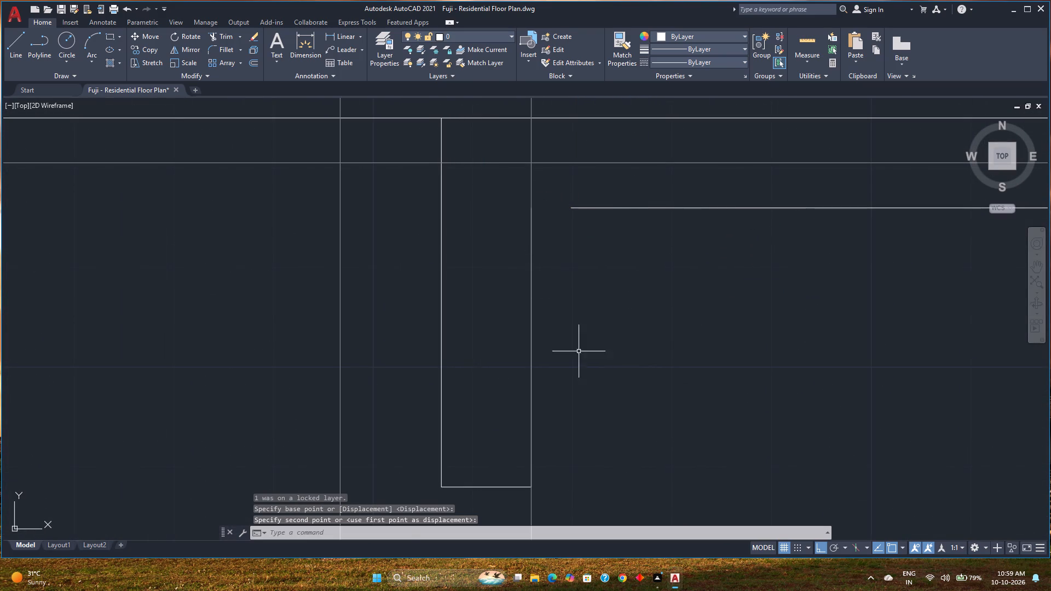
Move the same two wall stubs 4.5" east from the guide line.
scroll(609, 397, down, 4)
middle_drag(608, 390, 609, 341)
scroll(609, 438, up, 2)
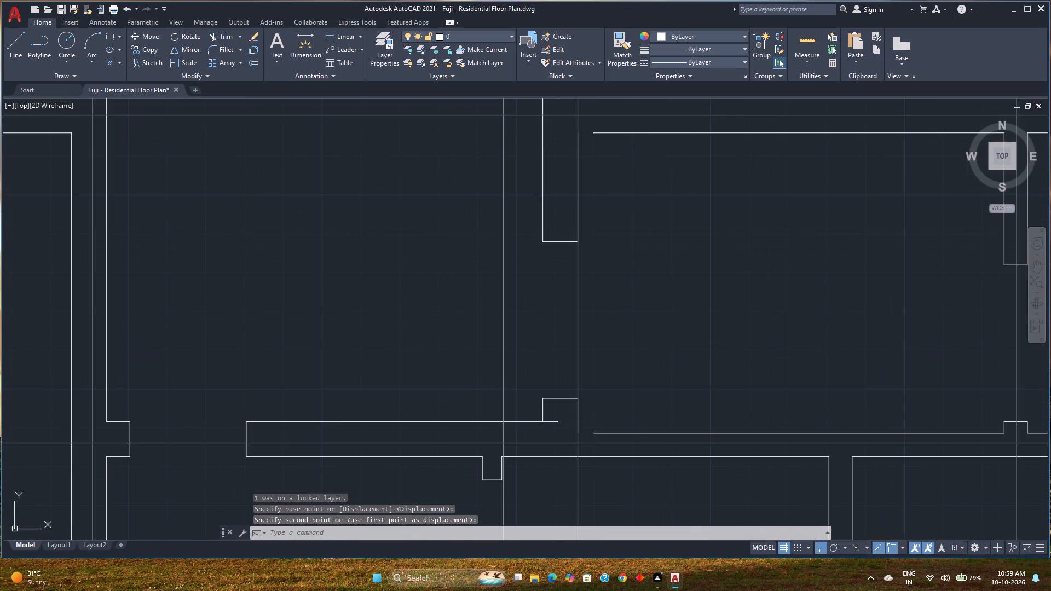
click(595, 419)
click(532, 201)
middle_drag(541, 200, 456, 302)
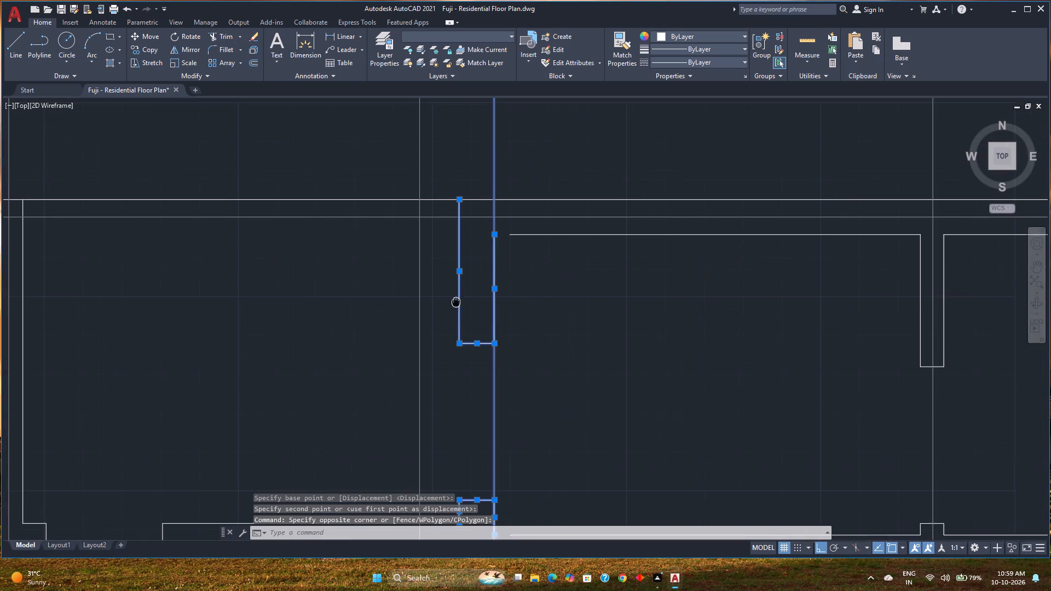
middle_drag(456, 302, 455, 303)
key(m)
key(Return)
scroll(518, 223, up, 2)
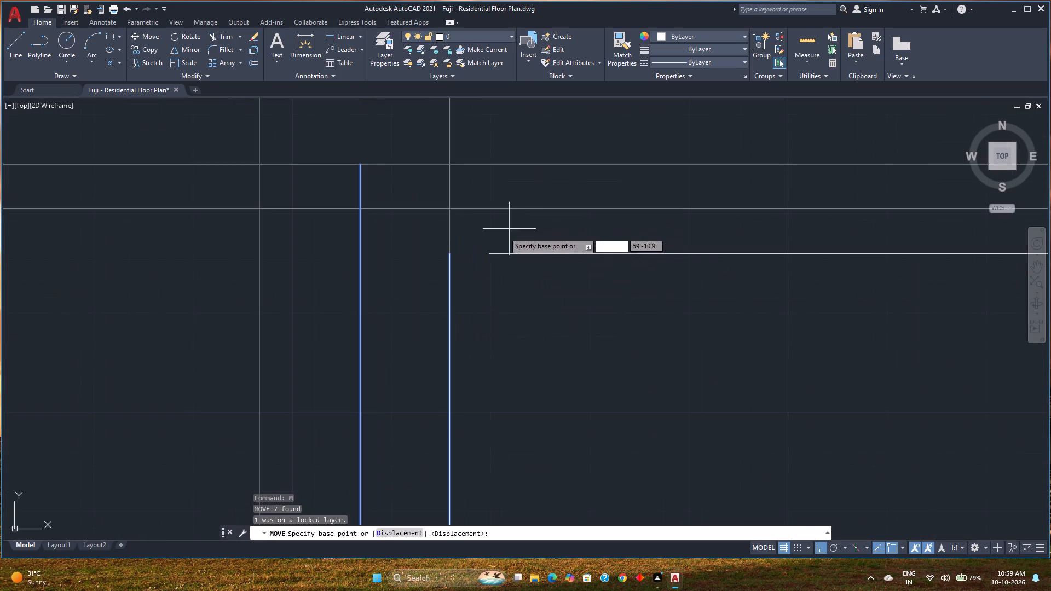
click(448, 254)
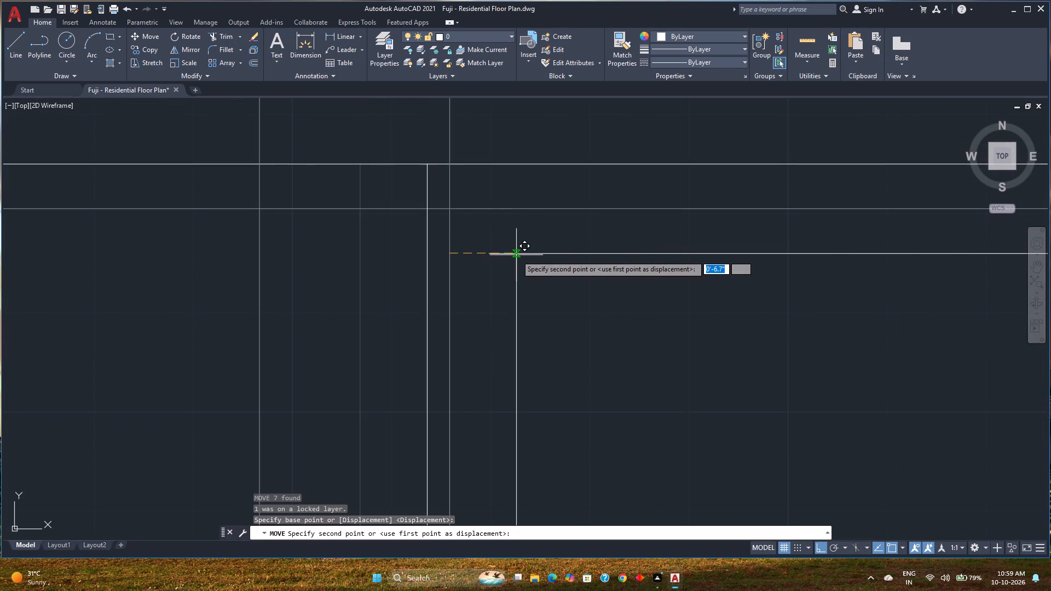
text(4.5)
key(Return)
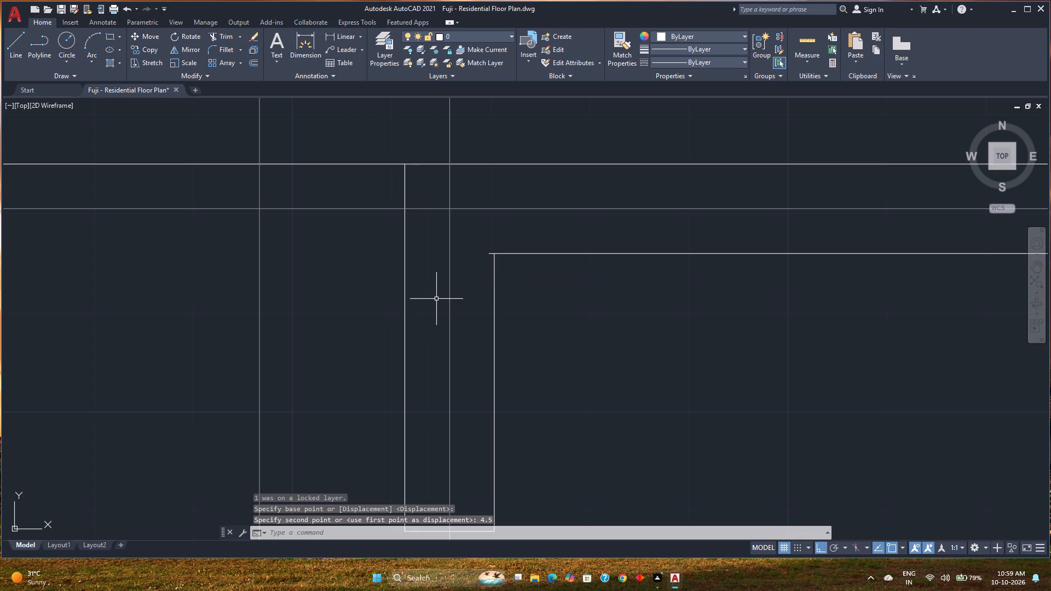
Trim the overhanging inner and outer north wall lines at the moved north stub's east and west faces.
text(tr)
key(Return)
scroll(475, 249, up, 2)
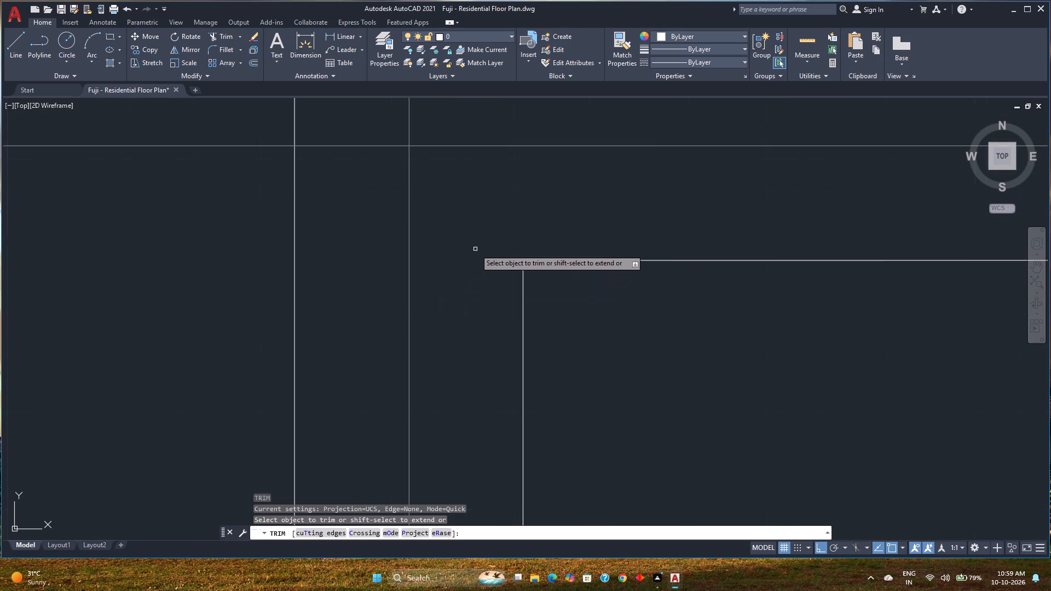
click(518, 243)
click(503, 294)
scroll(458, 291, down, 2)
middle_drag(463, 292, 510, 420)
scroll(439, 311, up, 1)
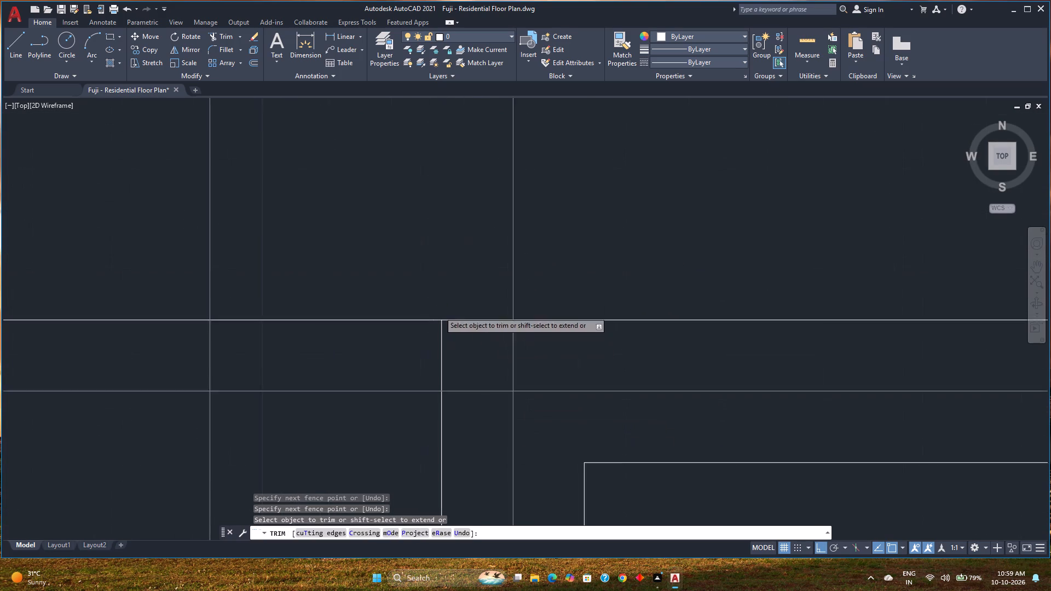
scroll(439, 311, up, 1)
click(437, 324)
Trim the overhanging south wall line of the room to the east back to the moved south stub's east face.
scroll(398, 378, down, 3)
middle_drag(397, 375, 409, 319)
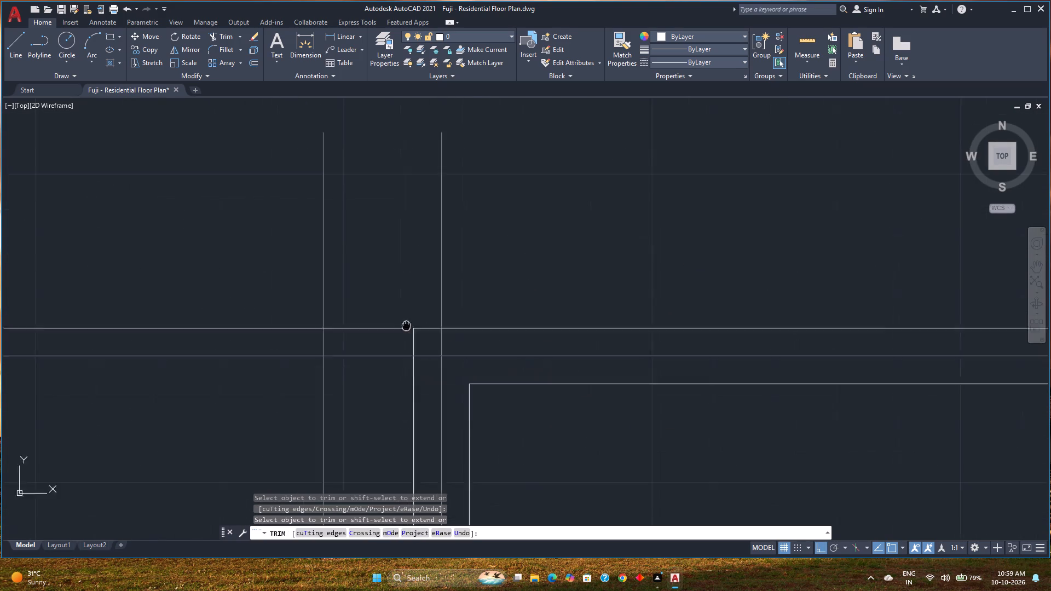
middle_drag(409, 319, 428, 290)
scroll(441, 276, down, 4)
middle_drag(440, 374, 447, 321)
scroll(449, 305, up, 6)
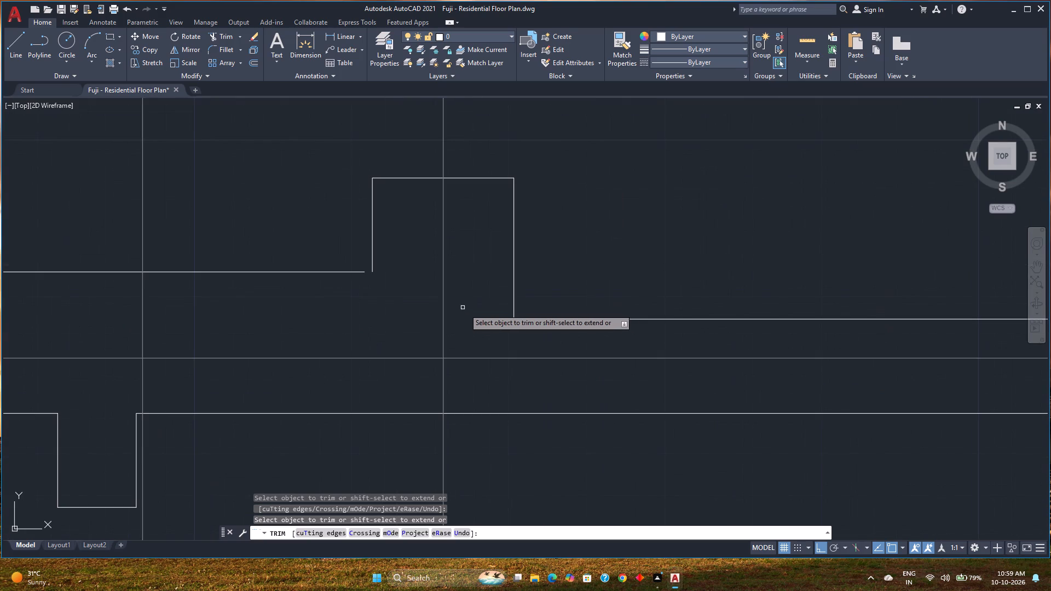
click(509, 321)
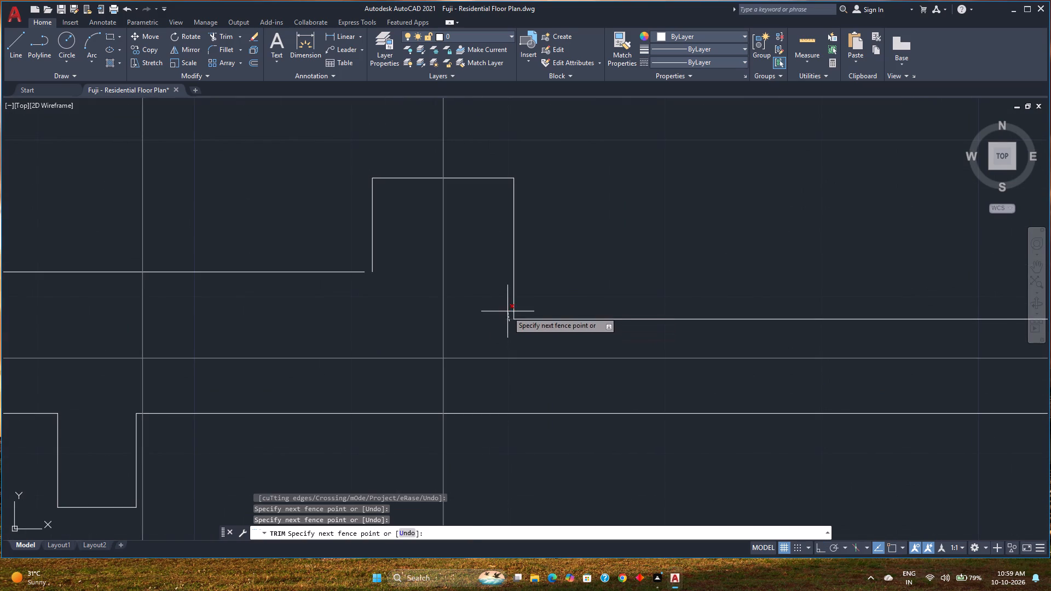
click(507, 309)
key(Escape)
Extend the north-central room's south wall line east to the moved south stub's west face.
text(ex)
key(Return)
click(350, 270)
scroll(350, 269, down, 2)
middle_drag(357, 271, 376, 373)
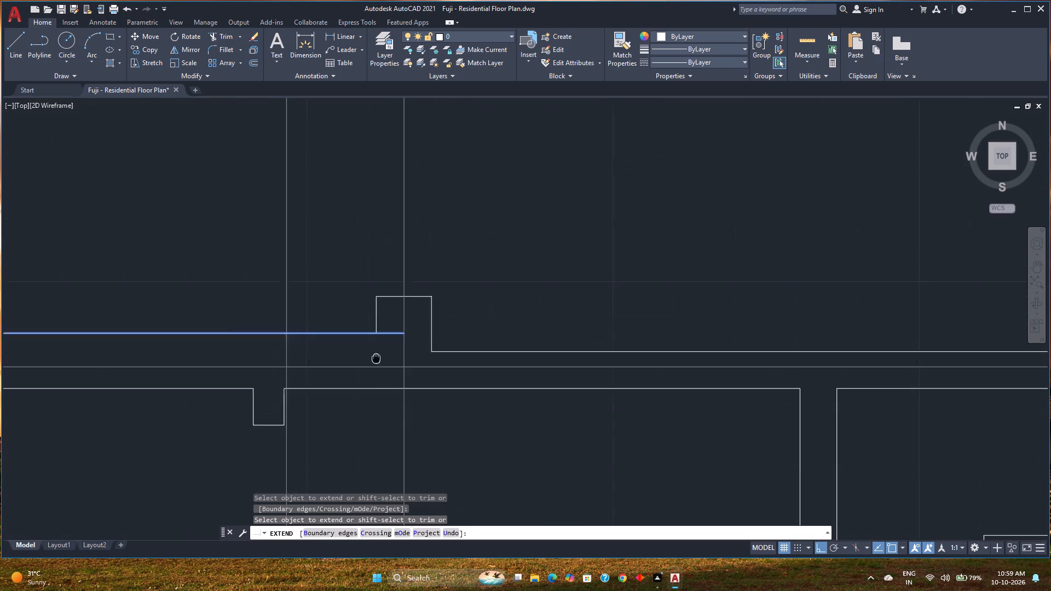
Extend the outer north wall line east across the top of the moved north stub.
middle_drag(376, 373, 376, 496)
scroll(376, 497, down, 1)
middle_drag(368, 266, 381, 438)
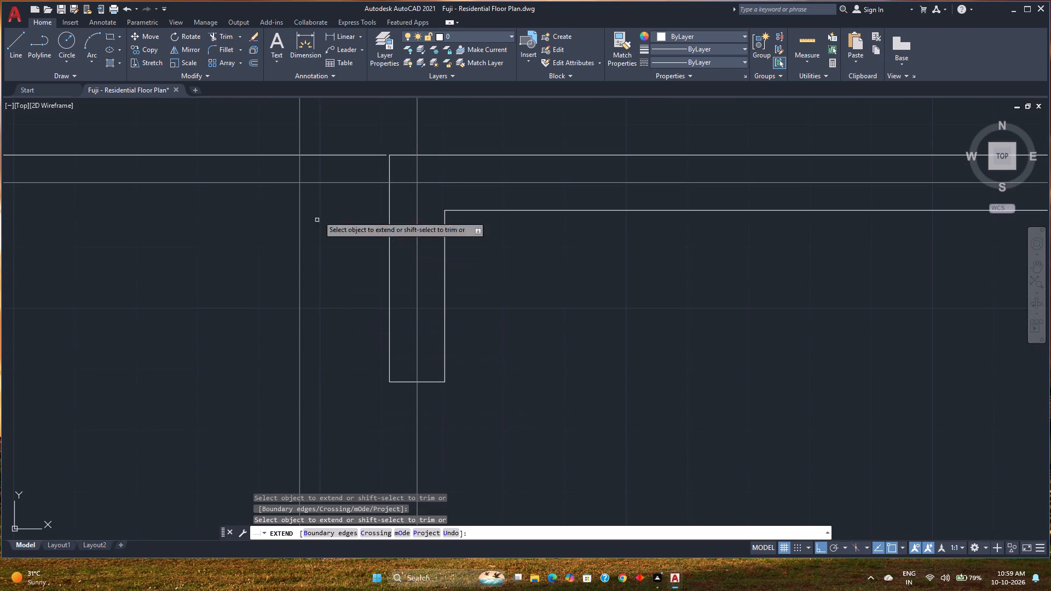
click(371, 155)
scroll(350, 300, down, 2)
middle_drag(350, 300, 360, 238)
middle_drag(440, 380, 491, 309)
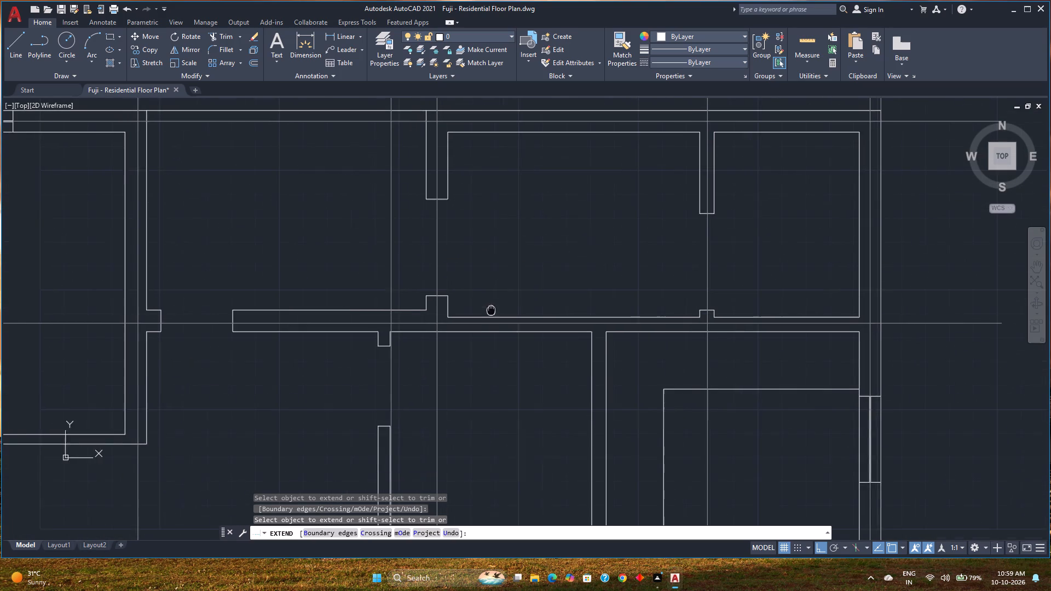
middle_drag(491, 309, 492, 309)
scroll(458, 384, down, 1)
middle_drag(459, 384, 609, 368)
middle_drag(428, 368, 455, 356)
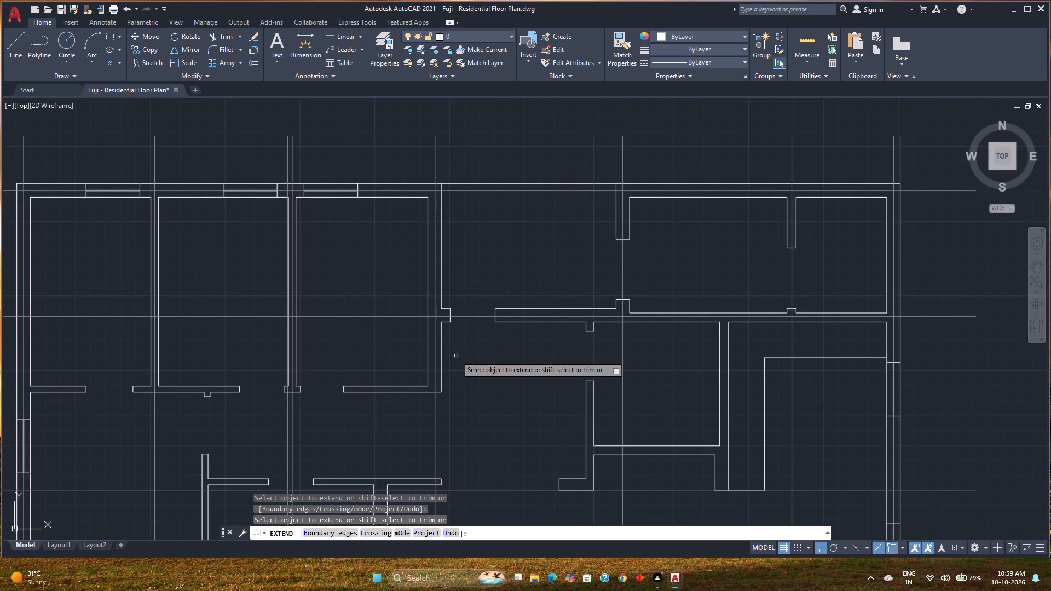
scroll(338, 299, down, 2)
middle_drag(338, 299, 371, 243)
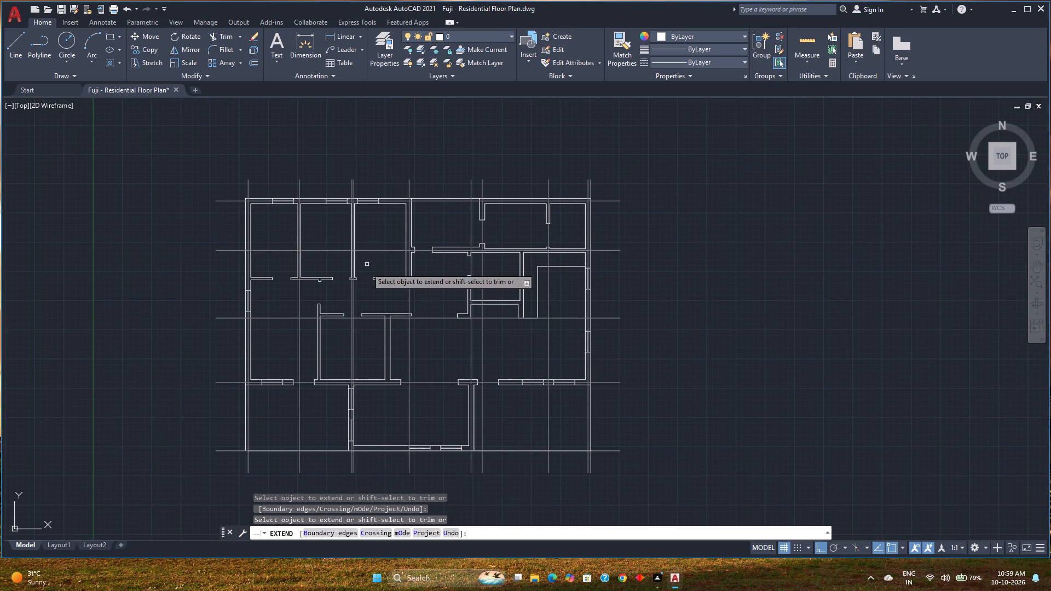
key(space)
Measure the width of the door opening in the south wall of the third northern room from the west.
middle_drag(386, 392, 383, 322)
scroll(379, 422, up, 1)
middle_drag(378, 422, 389, 465)
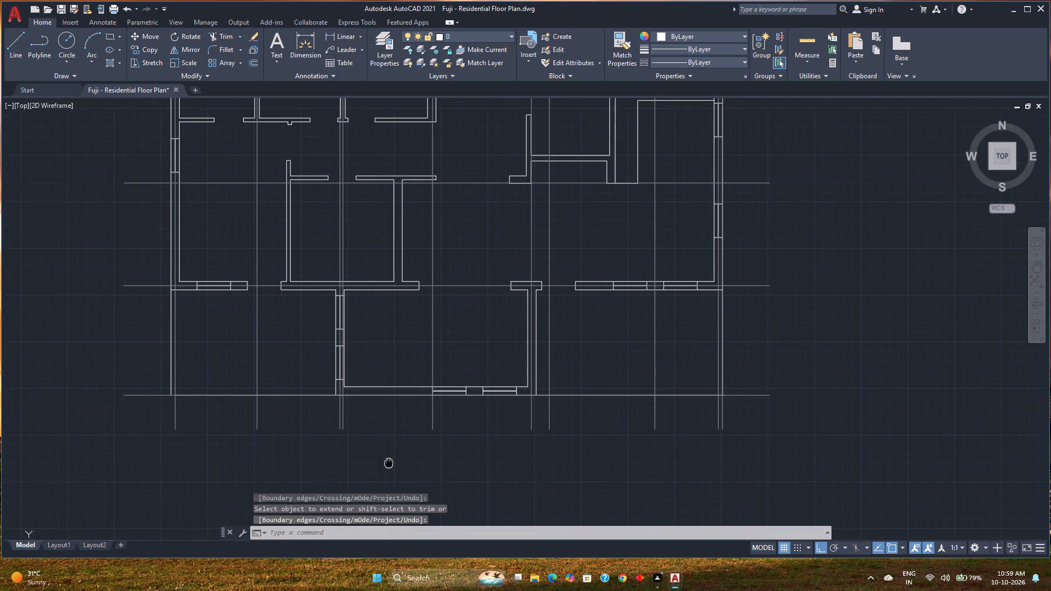
middle_drag(389, 465, 390, 465)
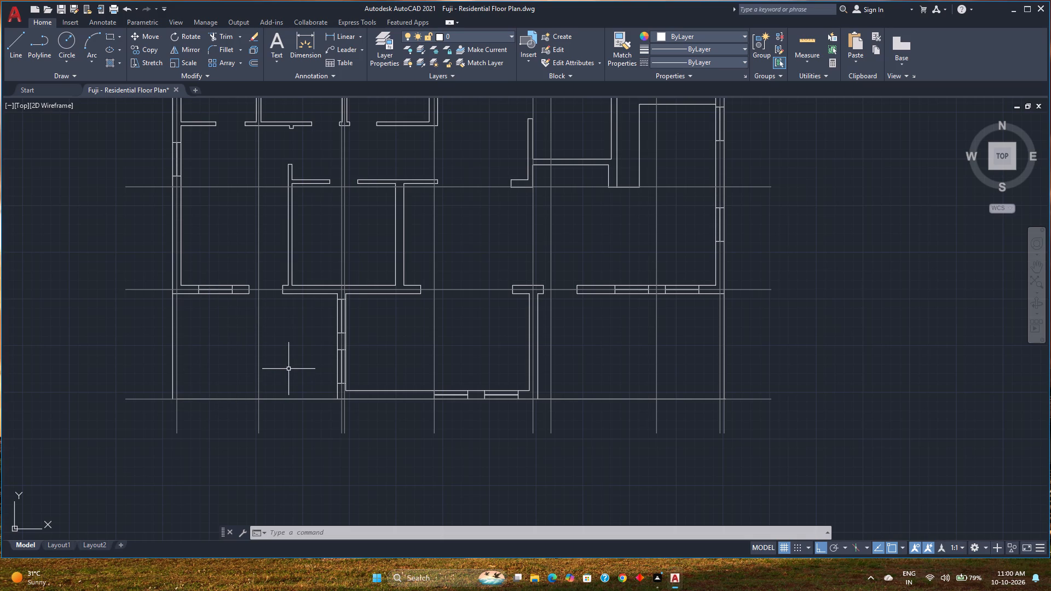
scroll(288, 368, down, 1)
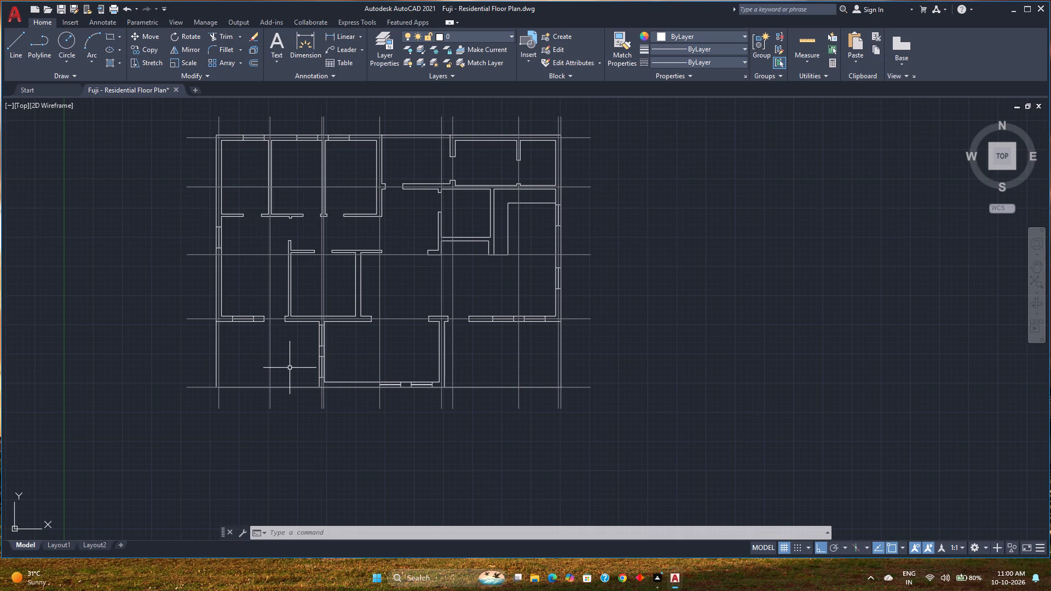
scroll(250, 327, up, 4)
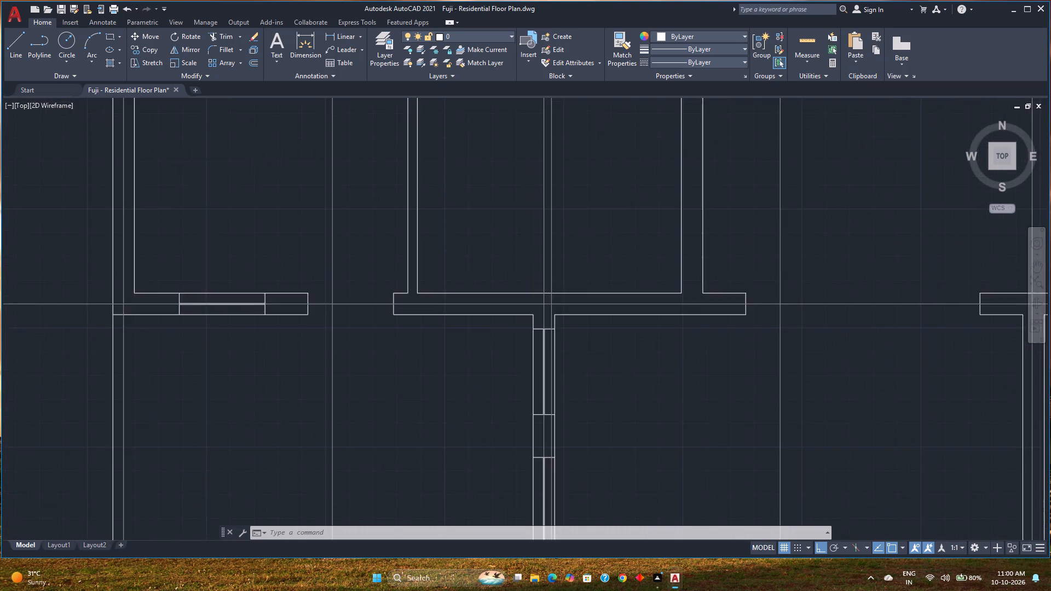
middle_drag(248, 321, 264, 372)
middle_click(264, 372)
scroll(259, 364, down, 1)
scroll(360, 332, down, 1)
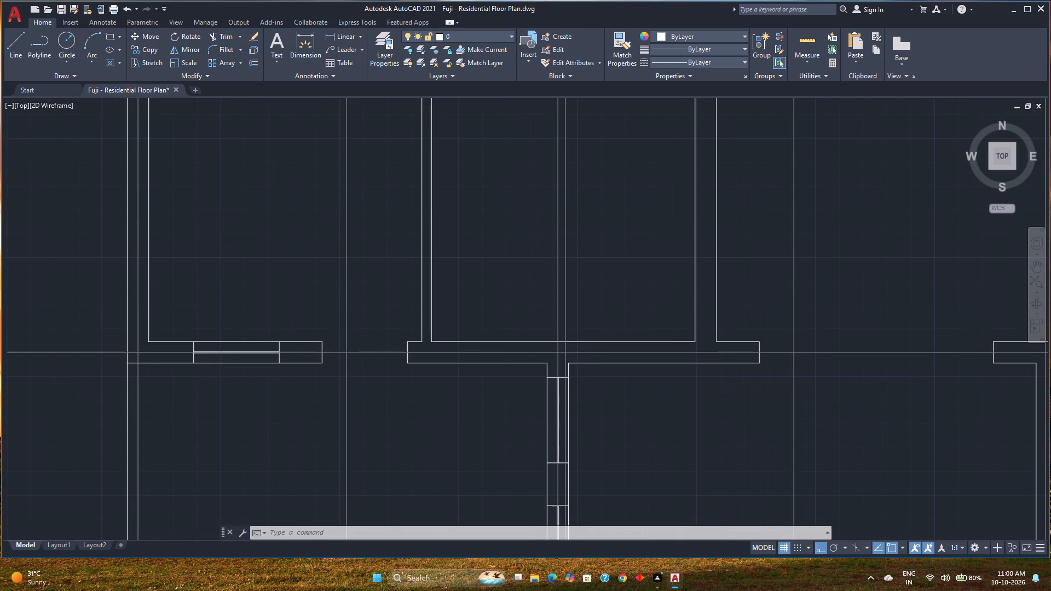
middle_drag(360, 332, 333, 358)
middle_drag(300, 210, 194, 340)
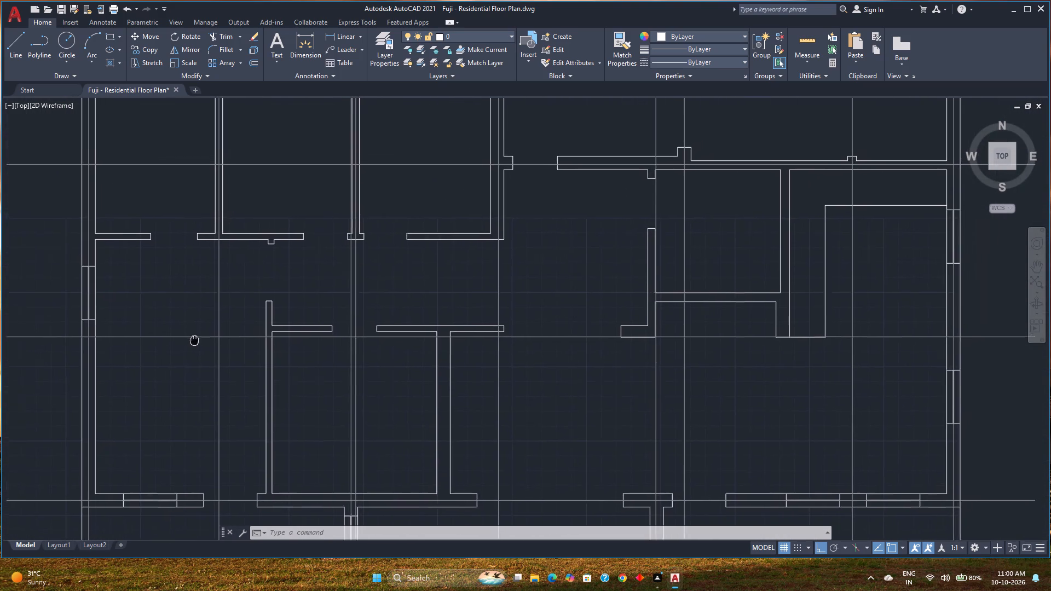
middle_drag(194, 340, 166, 410)
scroll(343, 315, up, 4)
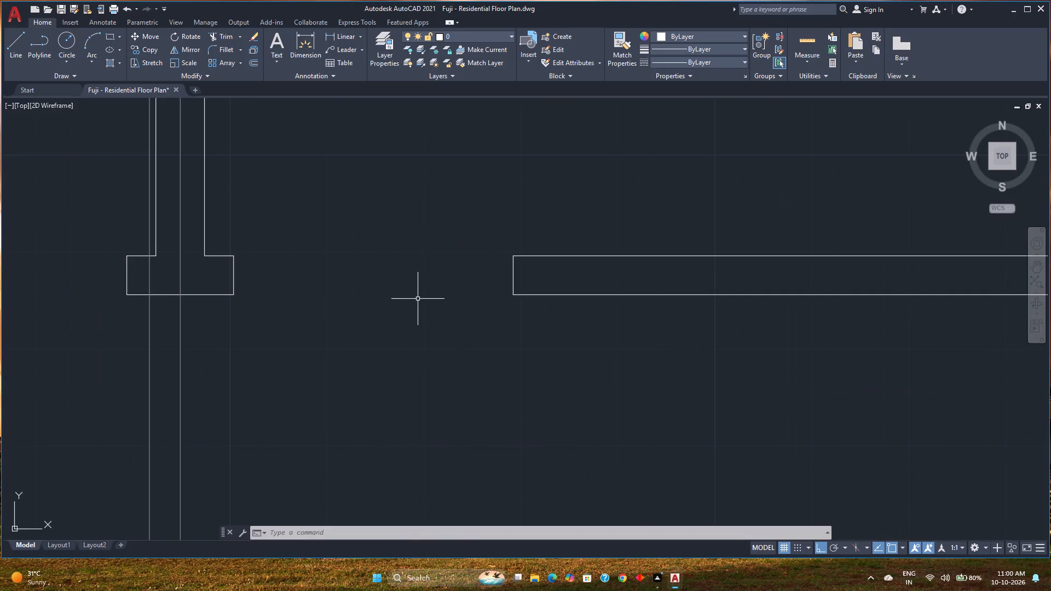
click(802, 38)
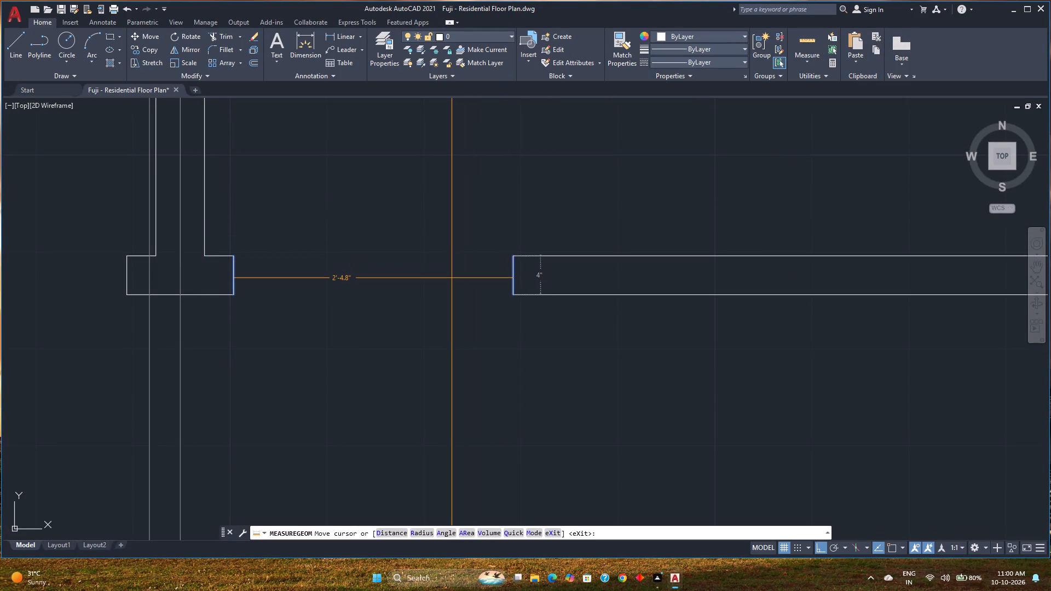
key(Escape)
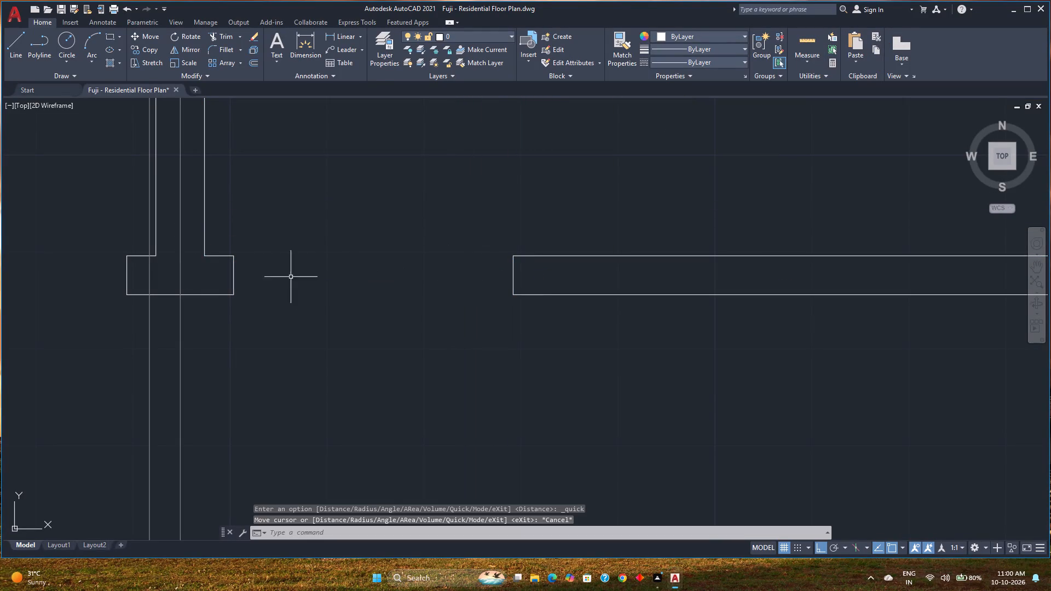
Offset the east end line of the T-shaped wall junction 2'6" east across that door opening.
click(252, 66)
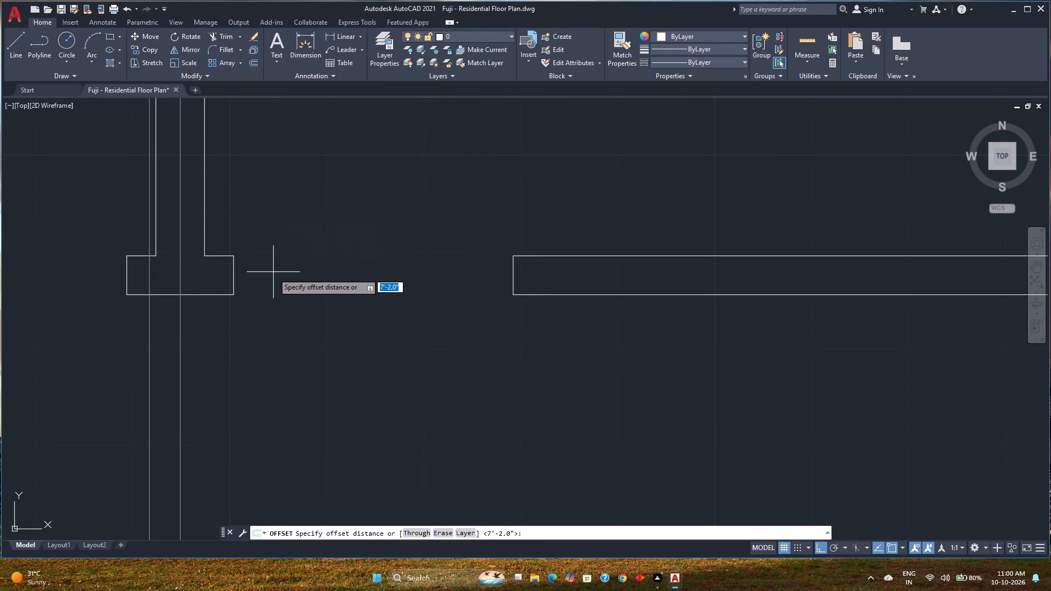
key(2)
text('6)
key(shift+quotedbl)
key(Return)
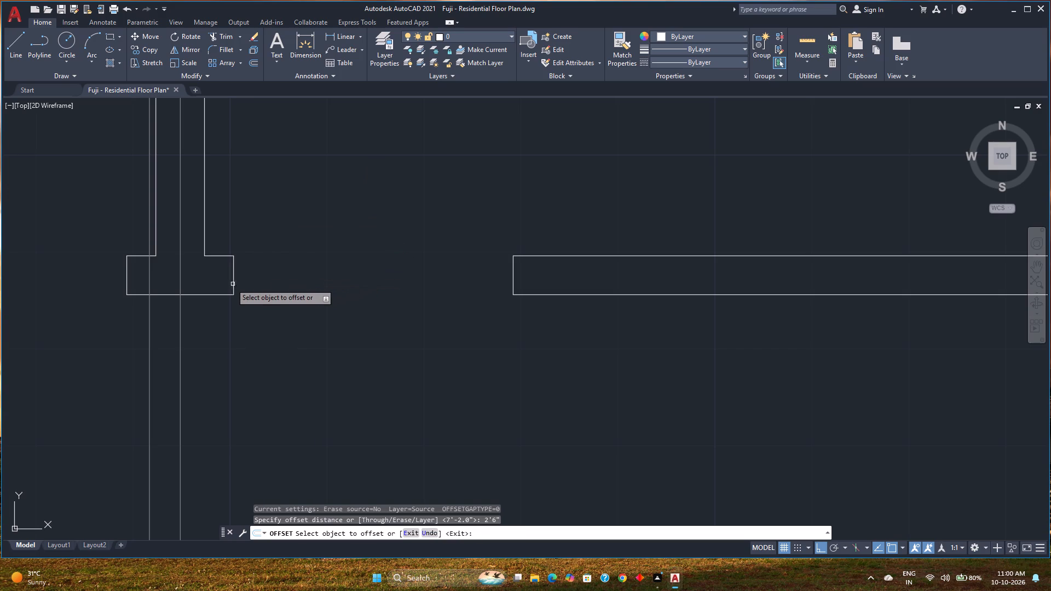
click(233, 279)
click(448, 277)
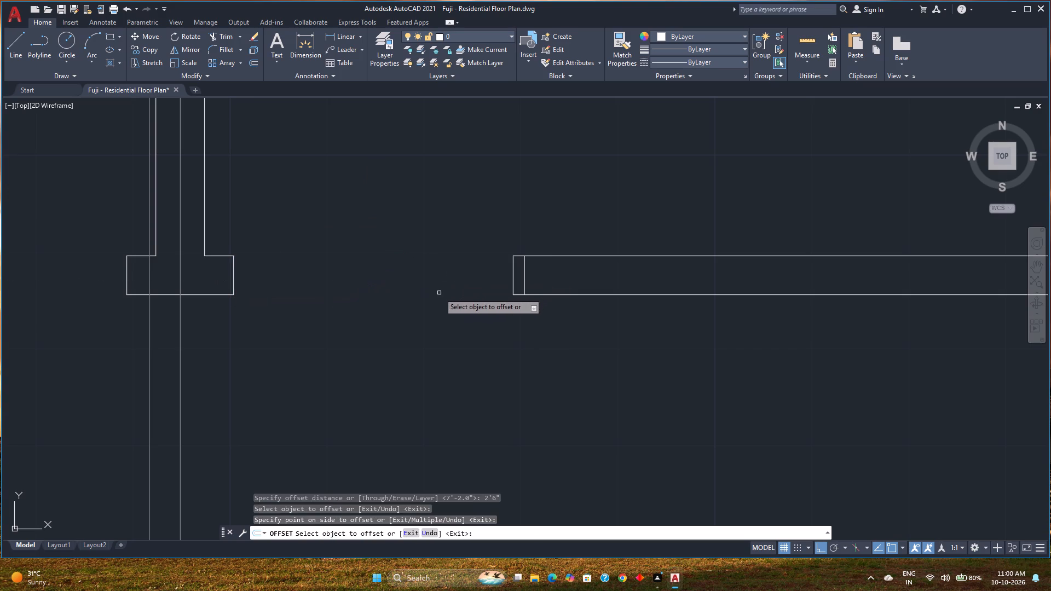
key(Escape)
Trim the third room's south wall lines back to the new end line and remove the old end line.
text(tr)
key(Return)
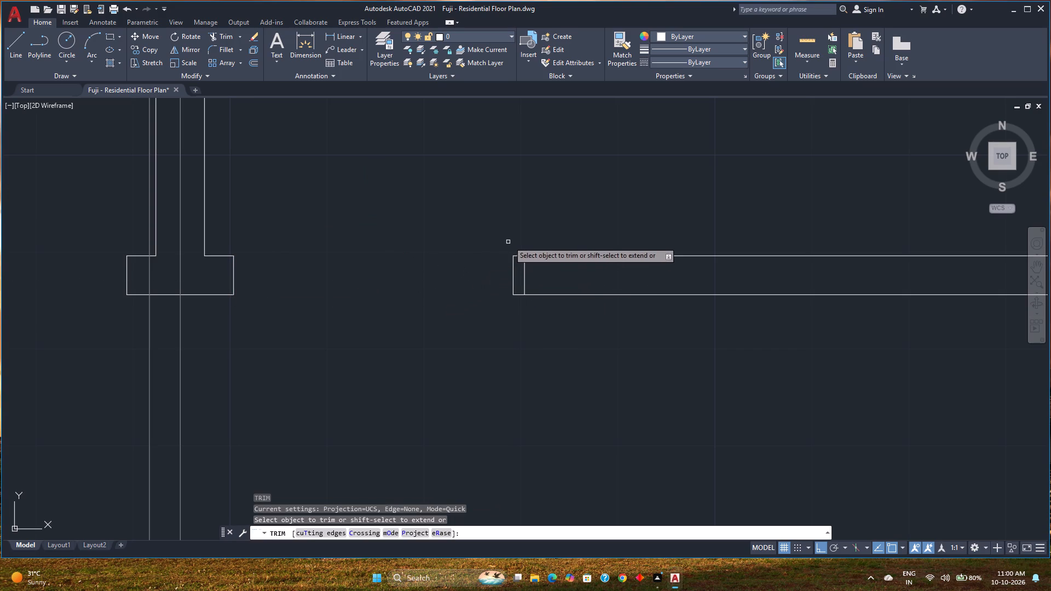
click(518, 252)
click(521, 307)
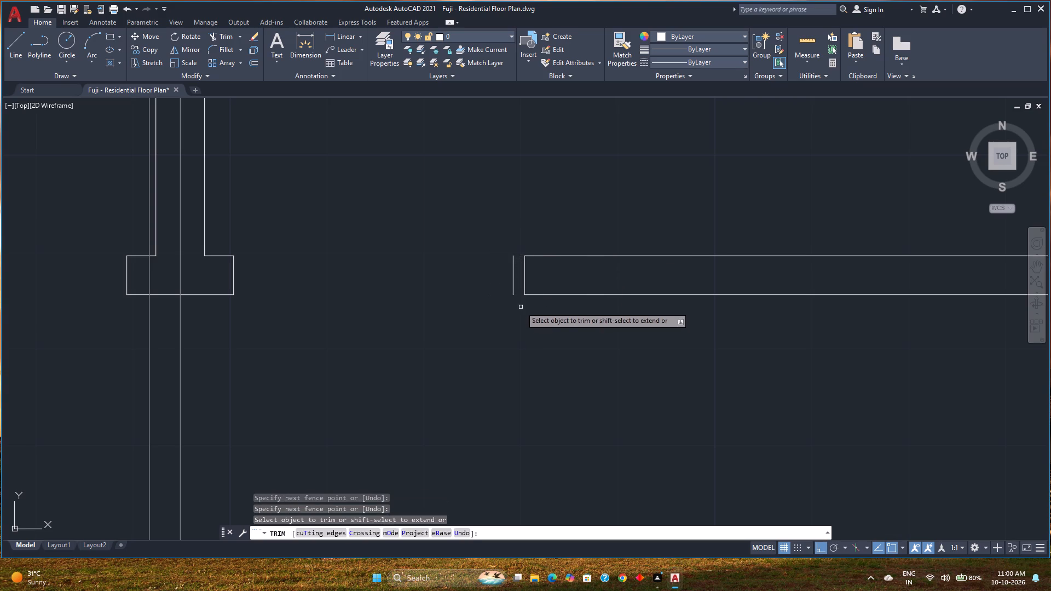
click(518, 285)
click(481, 277)
key(space)
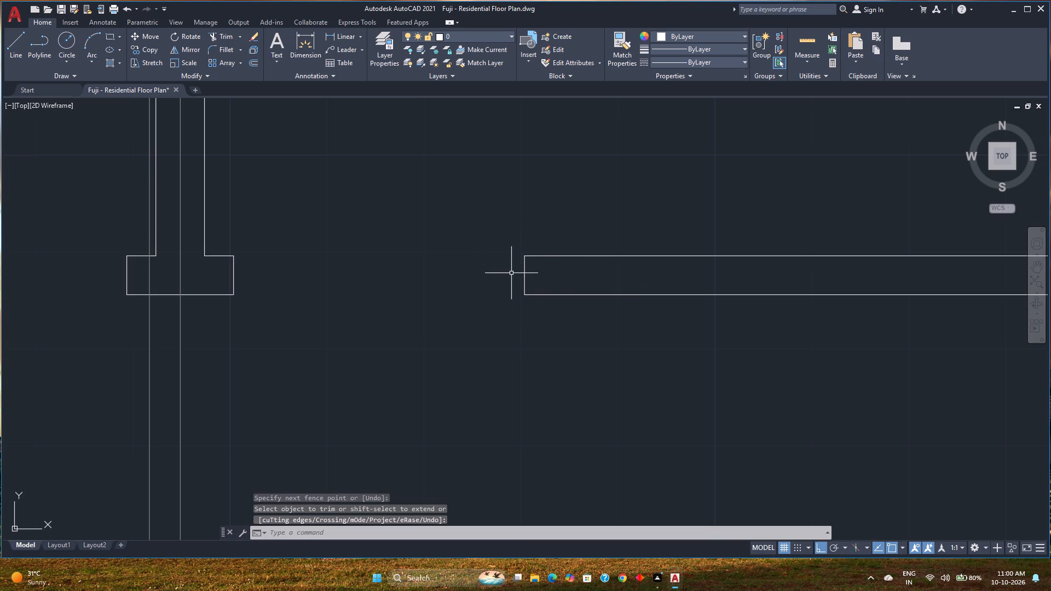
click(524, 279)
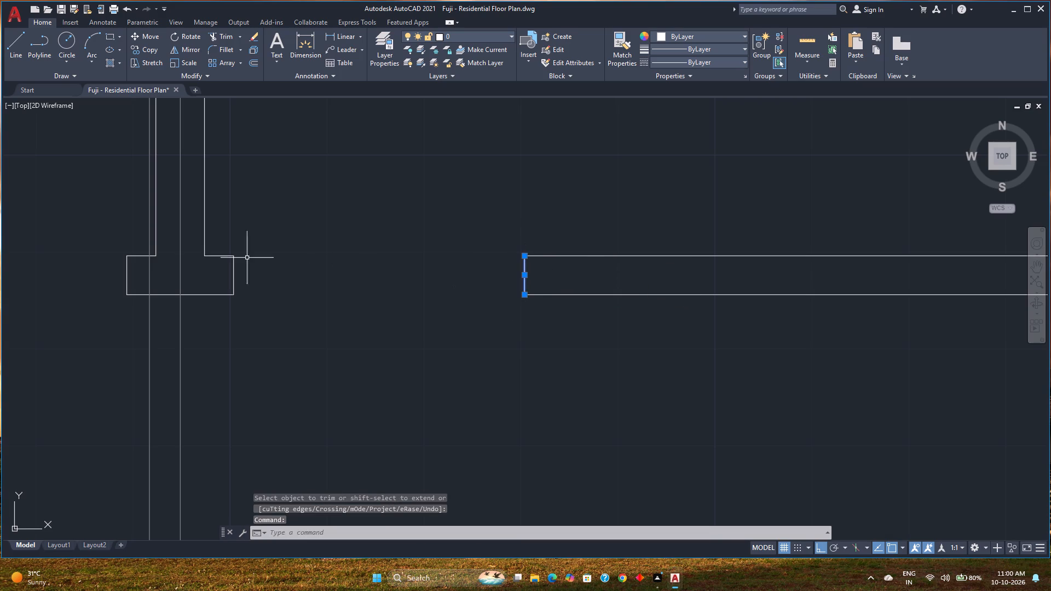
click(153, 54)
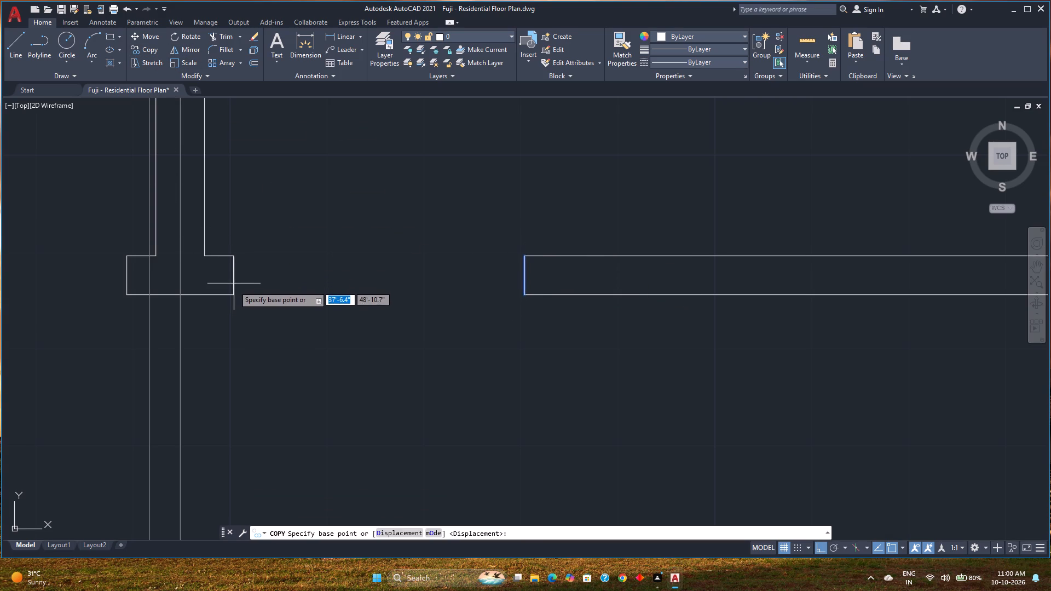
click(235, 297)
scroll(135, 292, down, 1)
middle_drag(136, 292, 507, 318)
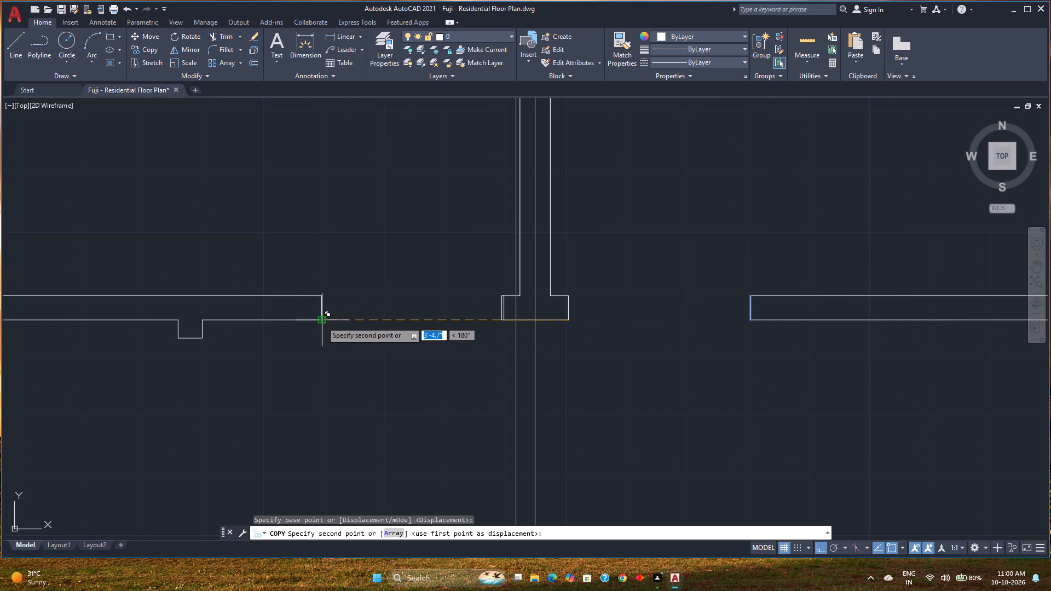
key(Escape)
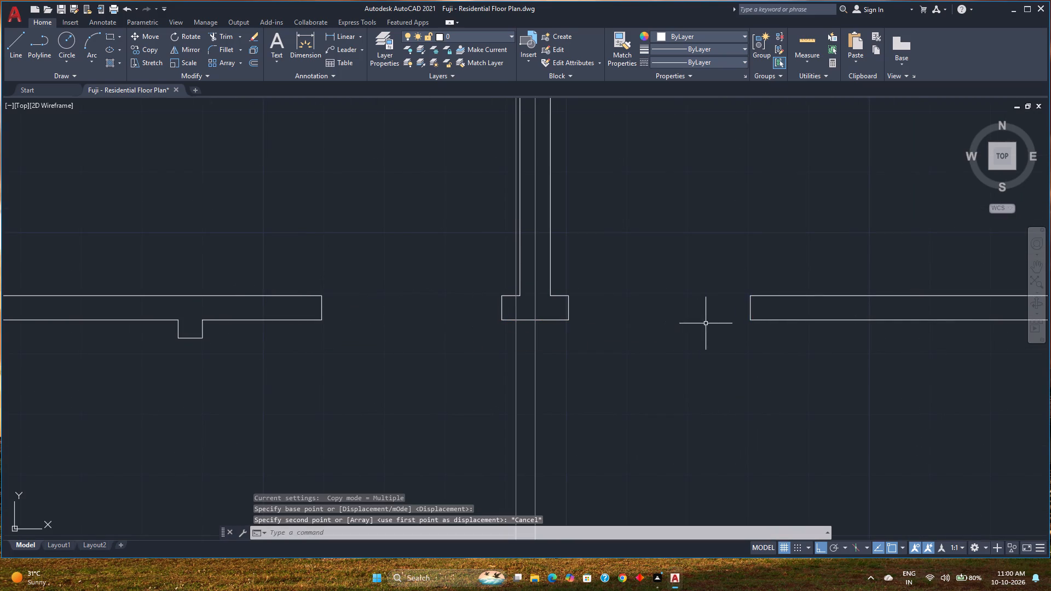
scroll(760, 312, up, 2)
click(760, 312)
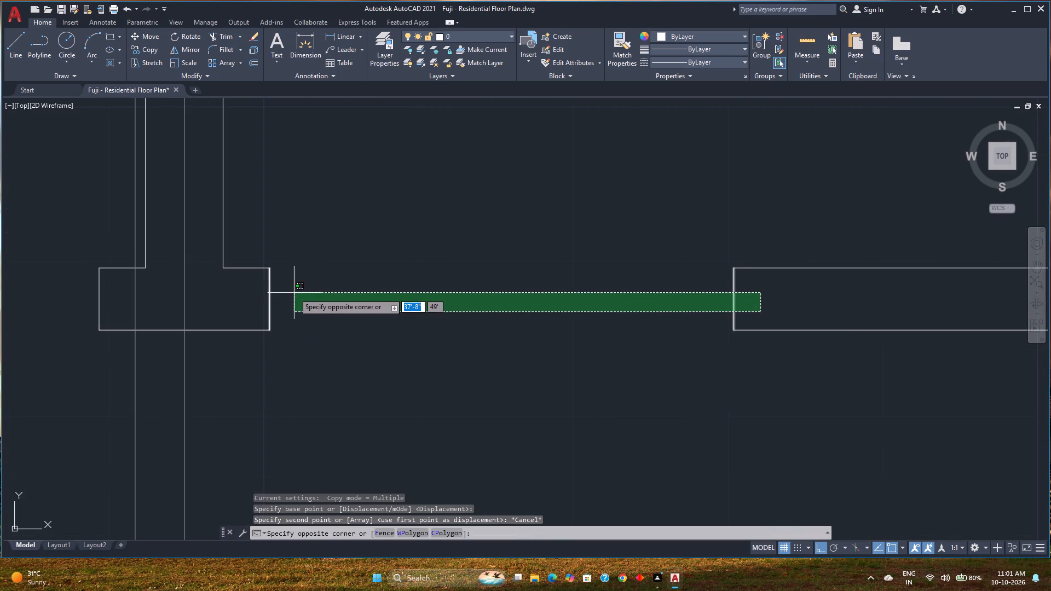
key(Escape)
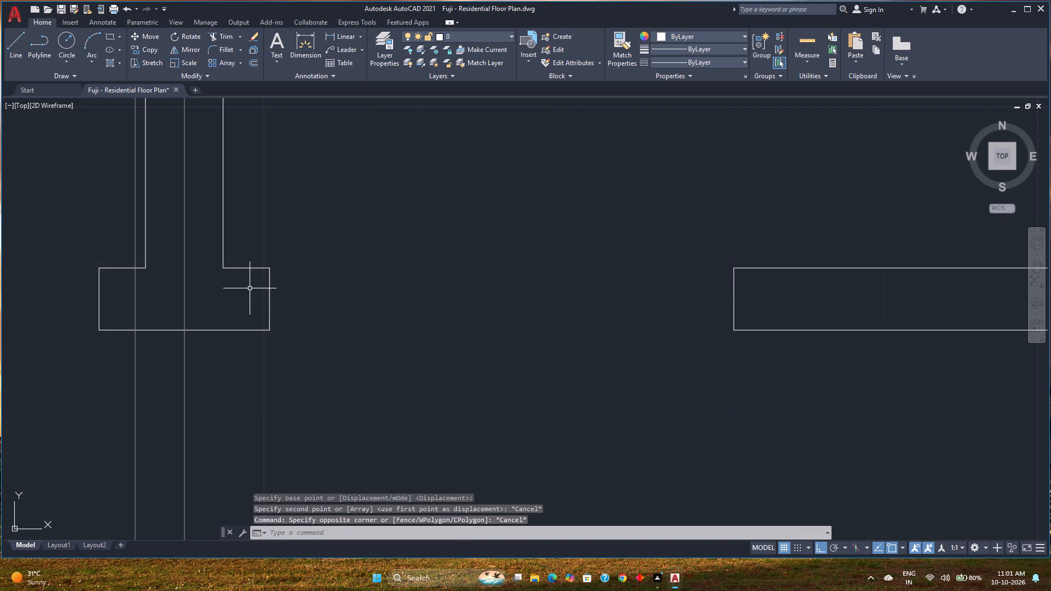
Offset the west end line of the same T-shaped wall junction 2'-6" west across the second room's door opening.
middle_drag(250, 287, 668, 338)
click(250, 61)
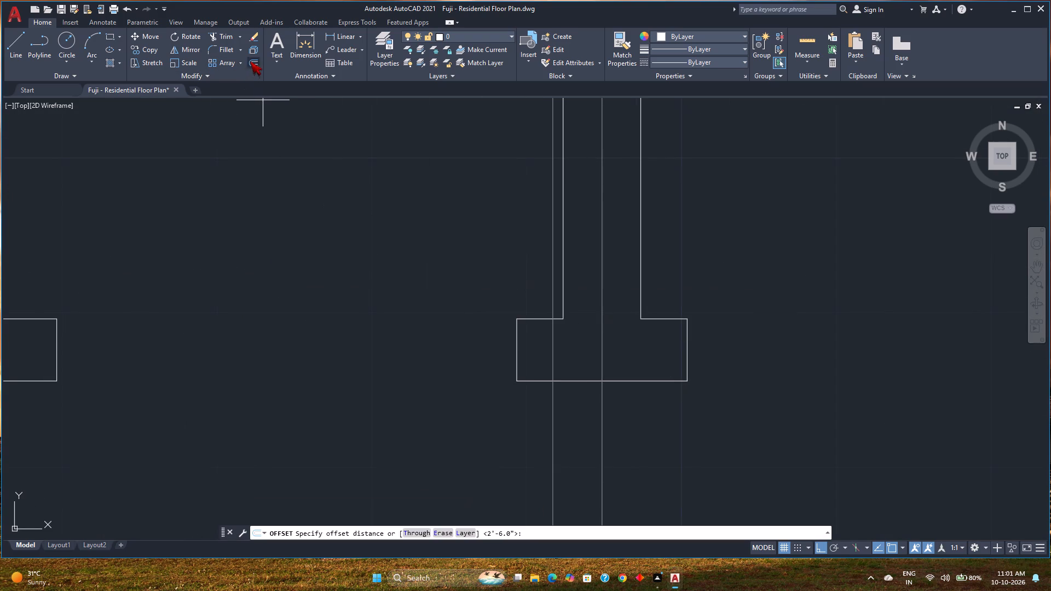
key(Return)
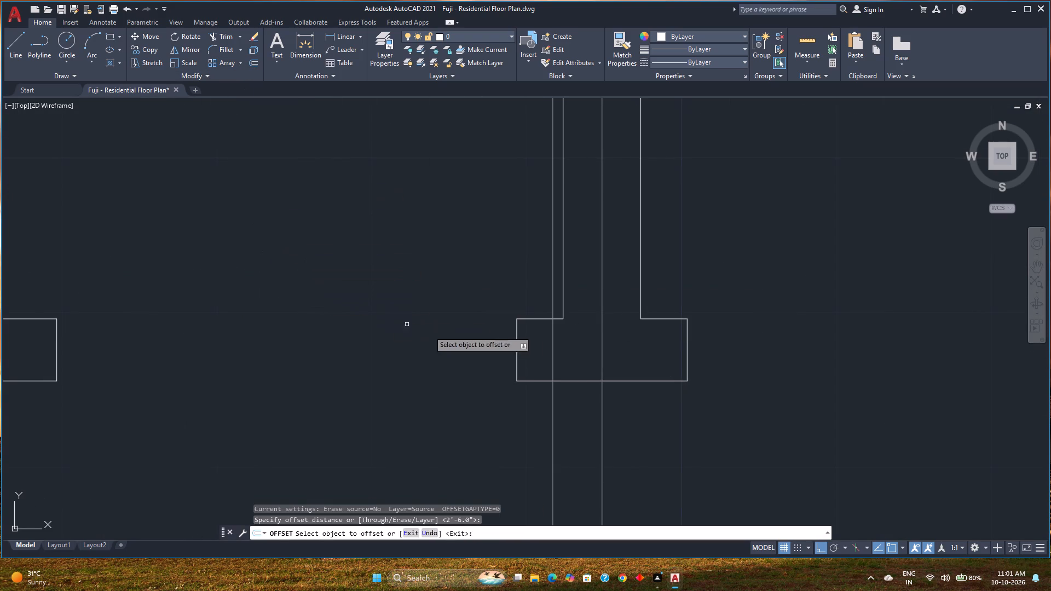
click(517, 351)
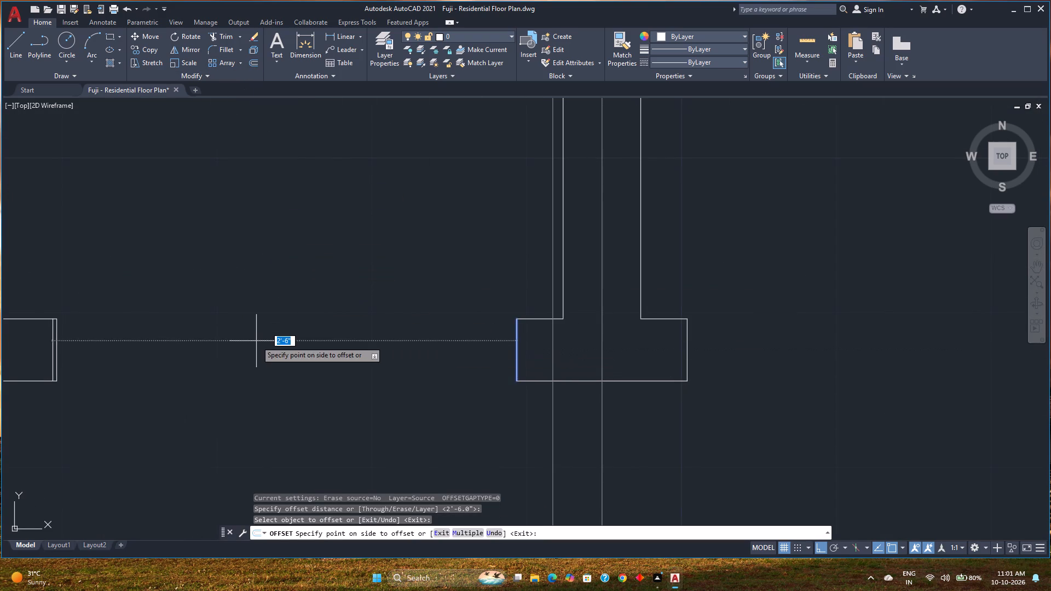
click(255, 340)
middle_drag(169, 343, 400, 343)
key(Escape)
Trim the second room's south wall lines back to the new end line and remove the old end line.
text(tr)
key(Return)
scroll(298, 316, up, 3)
middle_drag(263, 325, 307, 252)
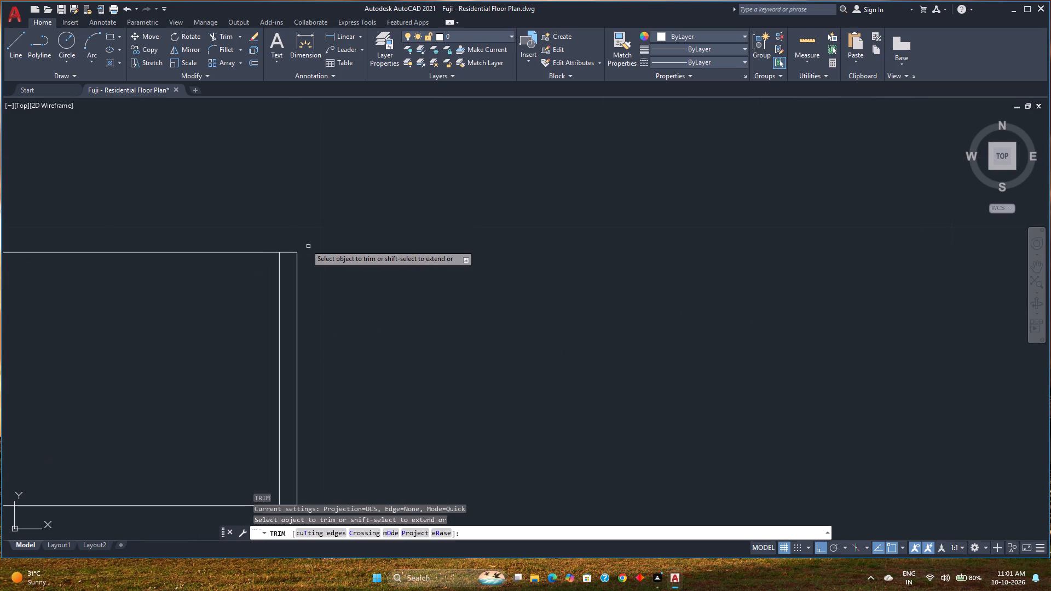
click(290, 238)
click(299, 318)
scroll(301, 320, down, 1)
middle_drag(301, 320, 337, 232)
scroll(341, 374, up, 3)
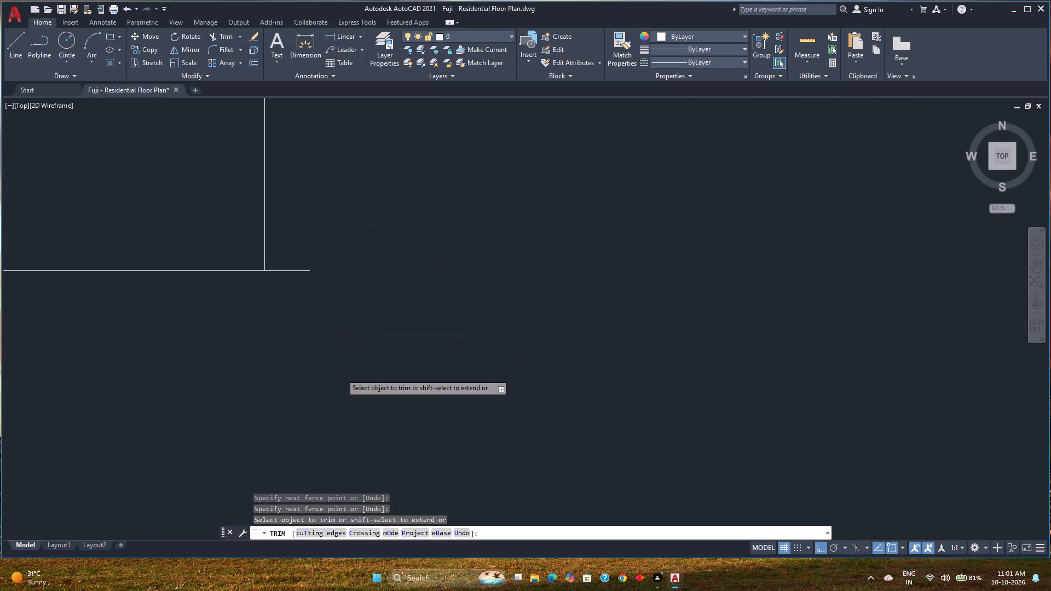
click(293, 348)
click(315, 228)
scroll(321, 239, down, 8)
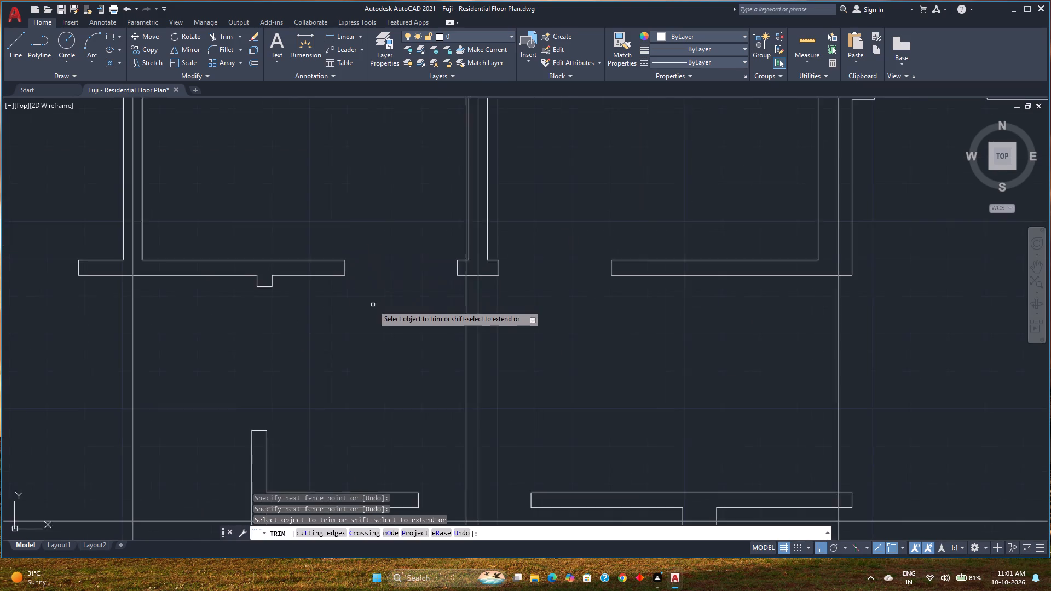
middle_drag(374, 305, 466, 401)
key(space)
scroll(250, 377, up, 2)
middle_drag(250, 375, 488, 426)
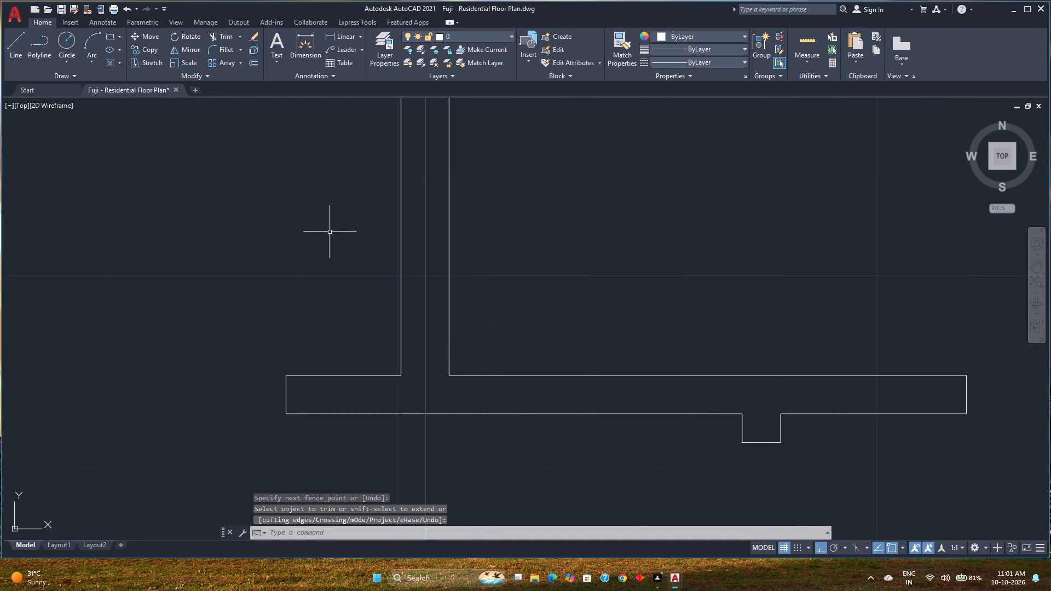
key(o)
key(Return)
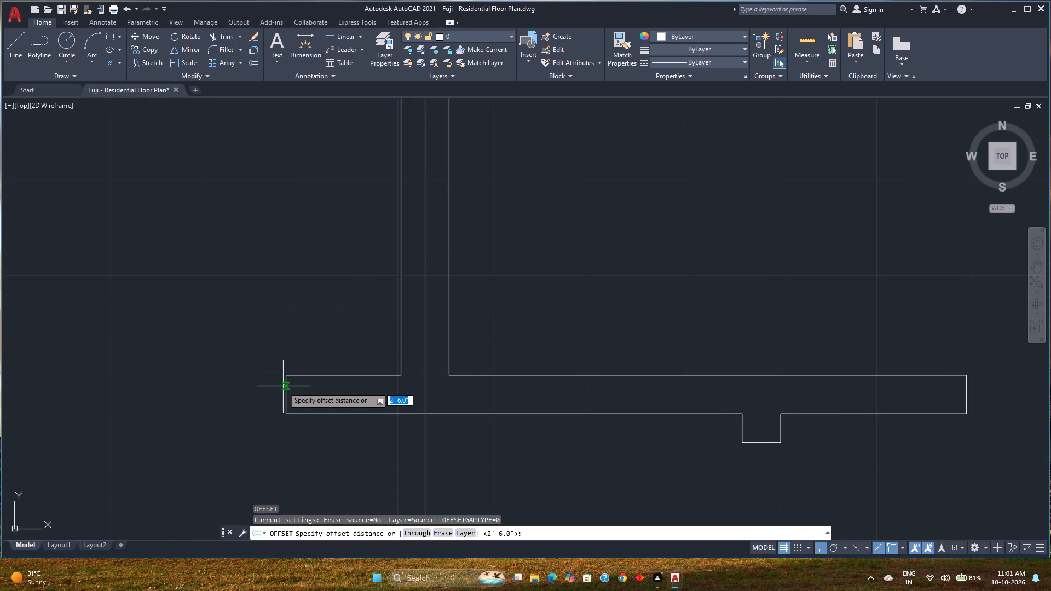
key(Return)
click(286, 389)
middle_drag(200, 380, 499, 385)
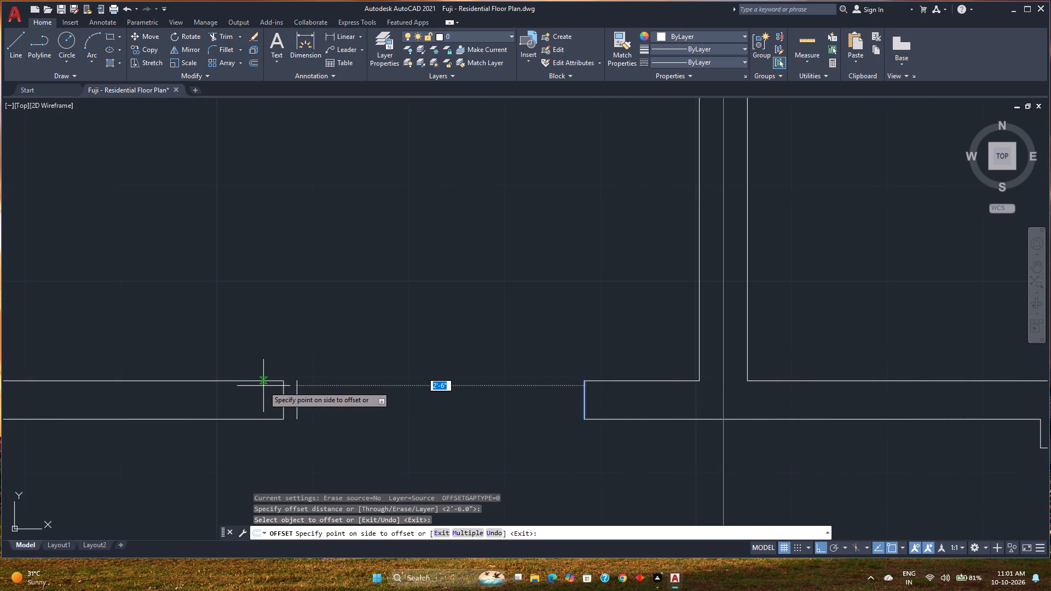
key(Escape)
Measure the width of the door opening in the westernmost northern room's south wall.
click(810, 46)
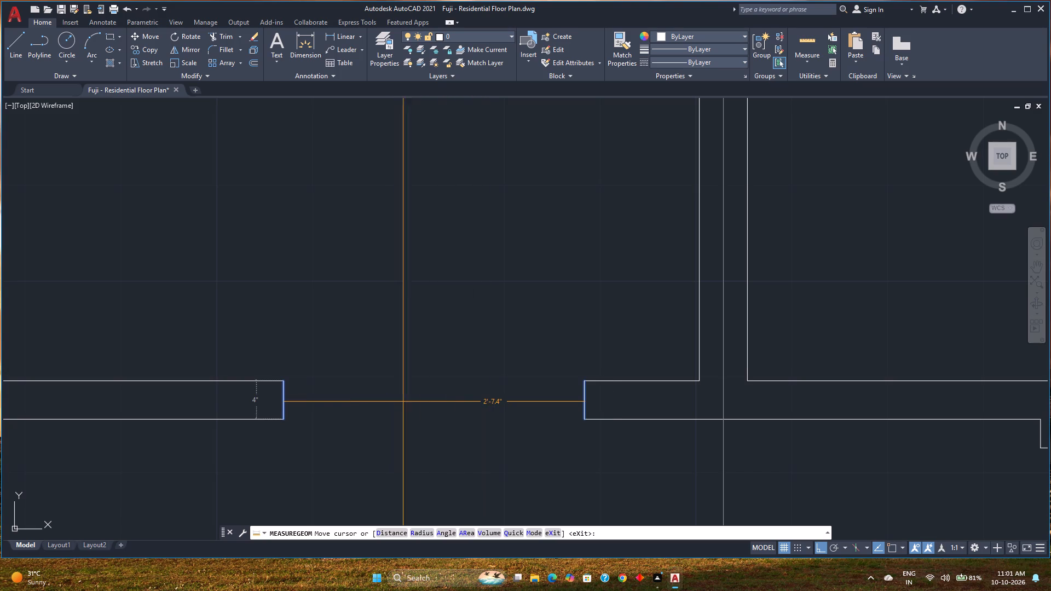
Offset the east-side end line of the westernmost northern room's door opening 2'-6" west across the opening.
key(Escape)
scroll(471, 376, down, 2)
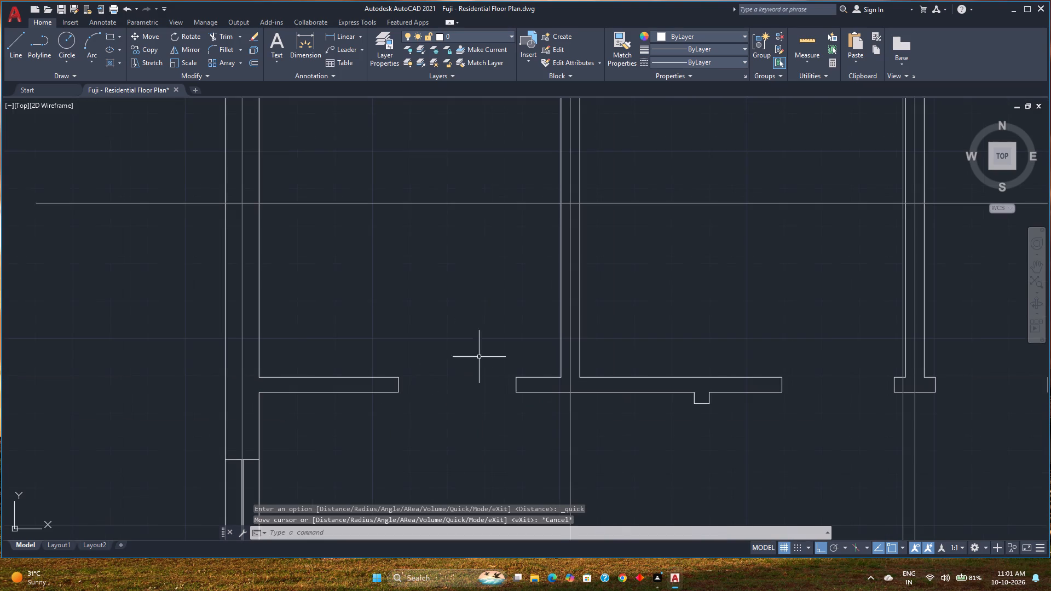
click(250, 62)
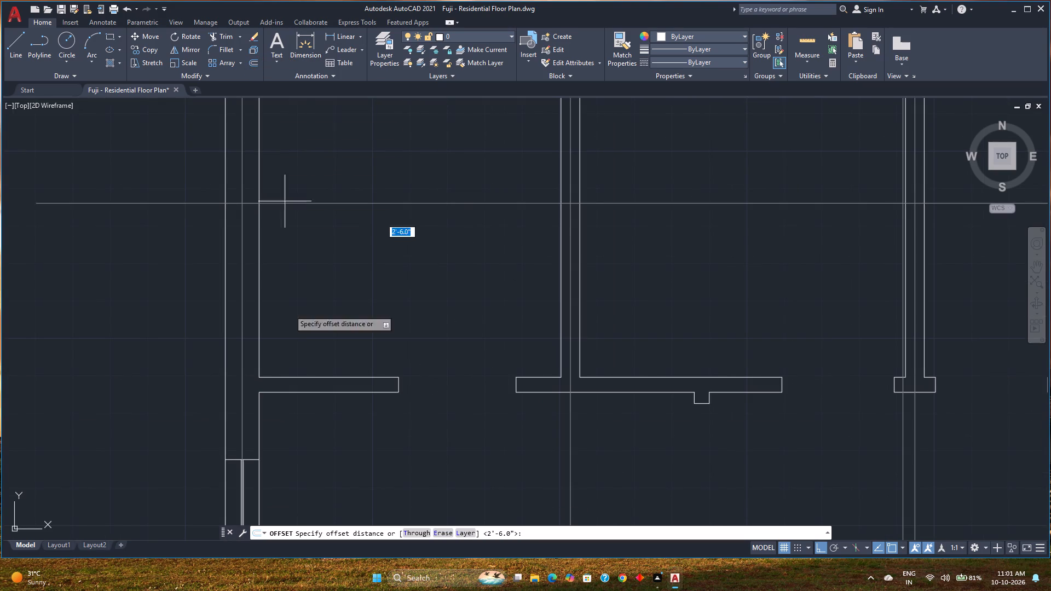
key(Return)
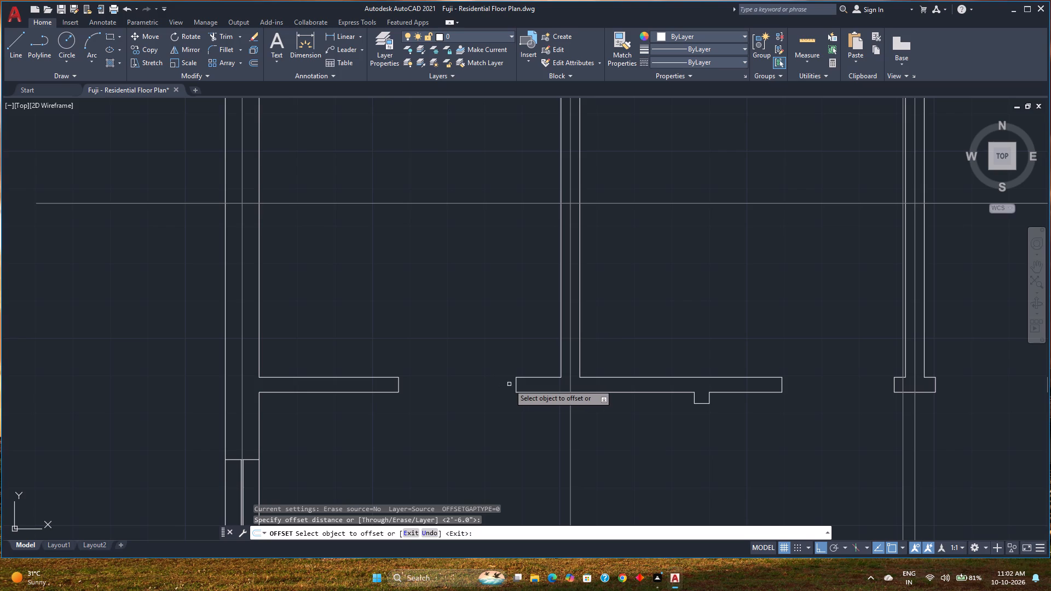
click(513, 384)
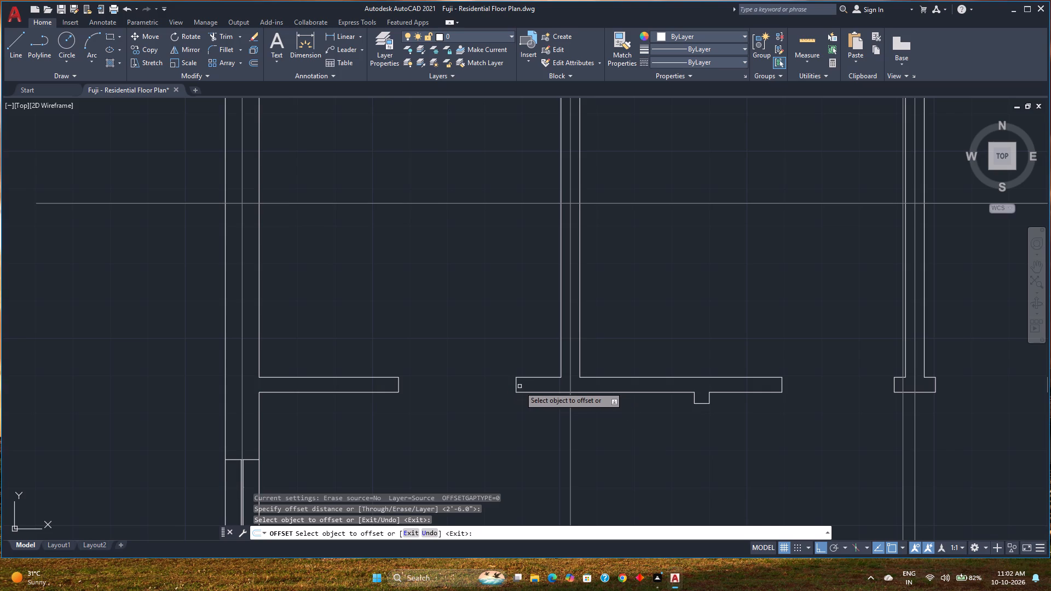
click(517, 386)
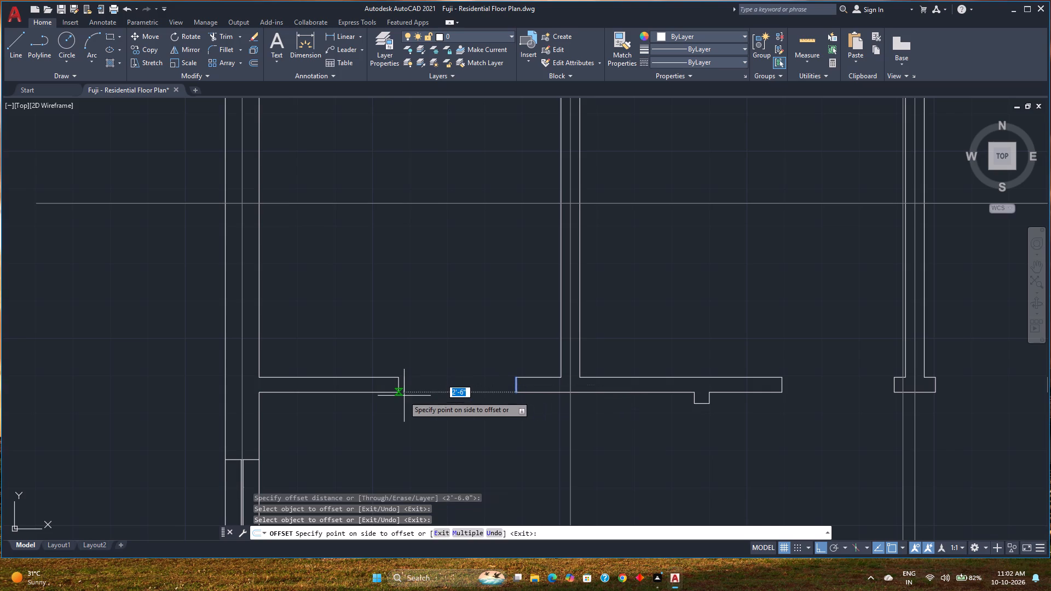
click(373, 396)
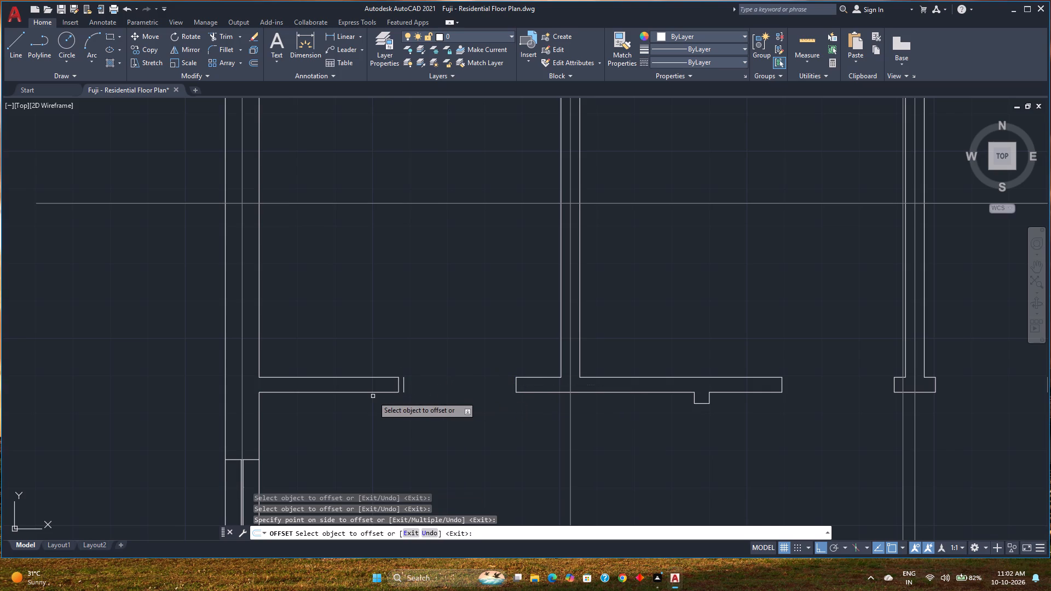
key(Escape)
Extend the westernmost northern room's two south wall lines to the new end line and remove the old end line.
text(ex)
key(Return)
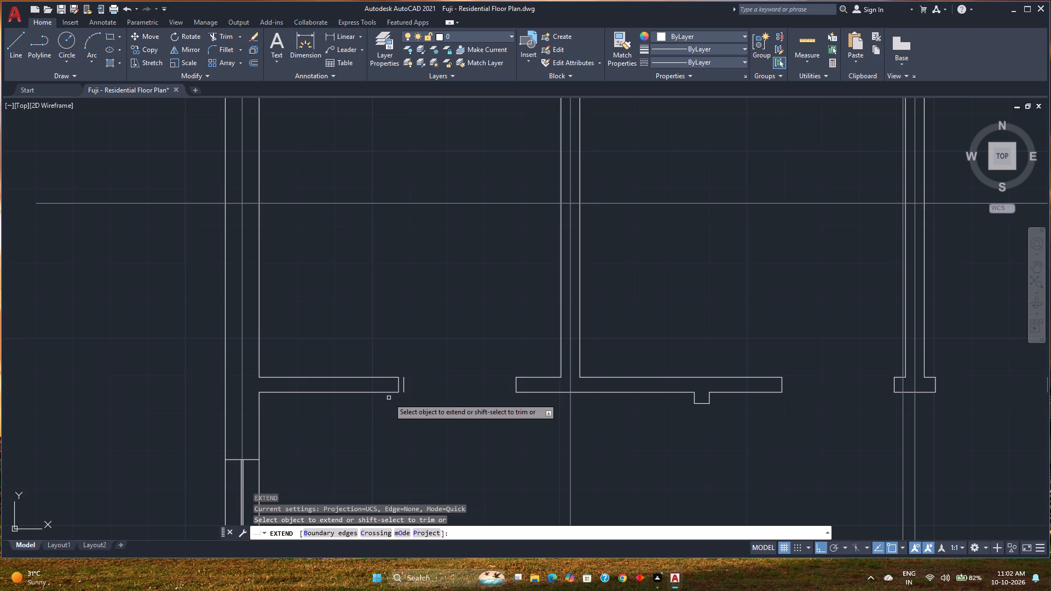
click(389, 392)
click(388, 379)
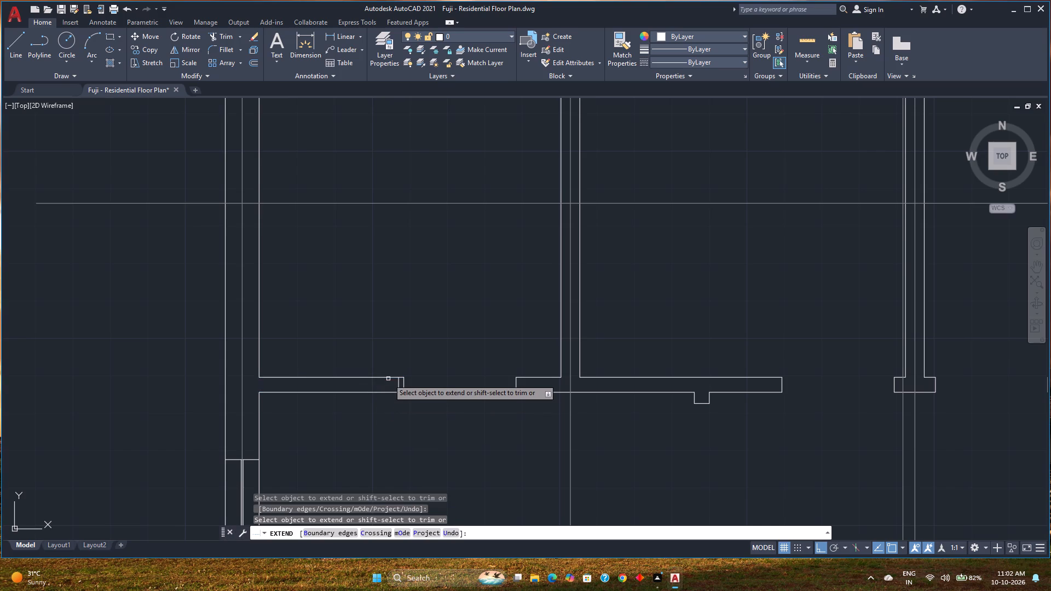
key(Escape)
click(399, 386)
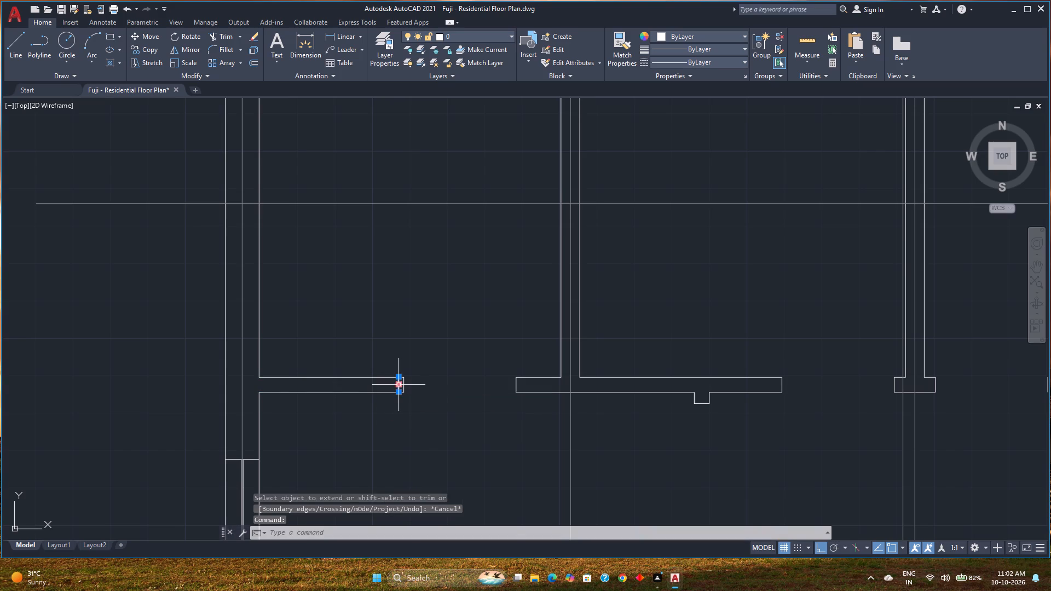
key(Delete)
Measure the width of the door opening in the partition wall on the corridor's south side.
scroll(396, 386, down, 2)
middle_drag(396, 386, 329, 381)
scroll(548, 468, up, 2)
middle_drag(550, 468, 553, 464)
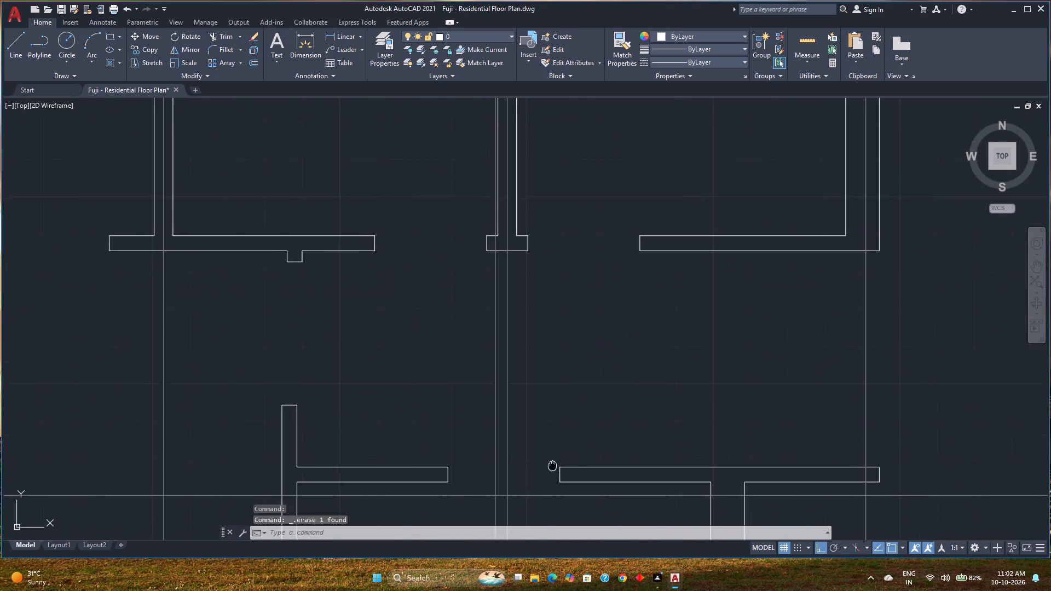
middle_drag(553, 464, 568, 385)
click(807, 33)
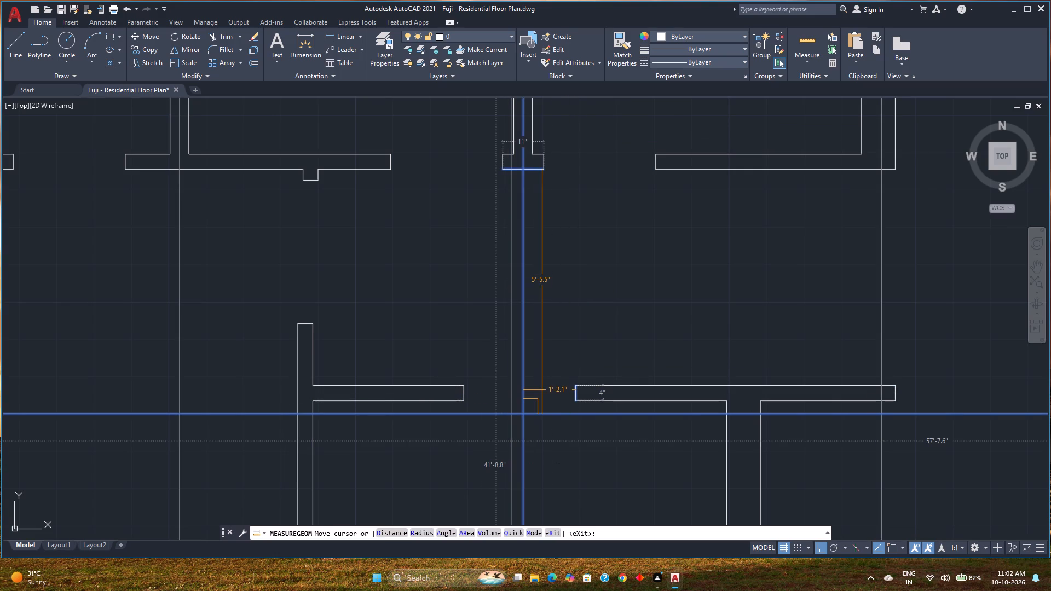
key(Escape)
scroll(540, 374, down, 2)
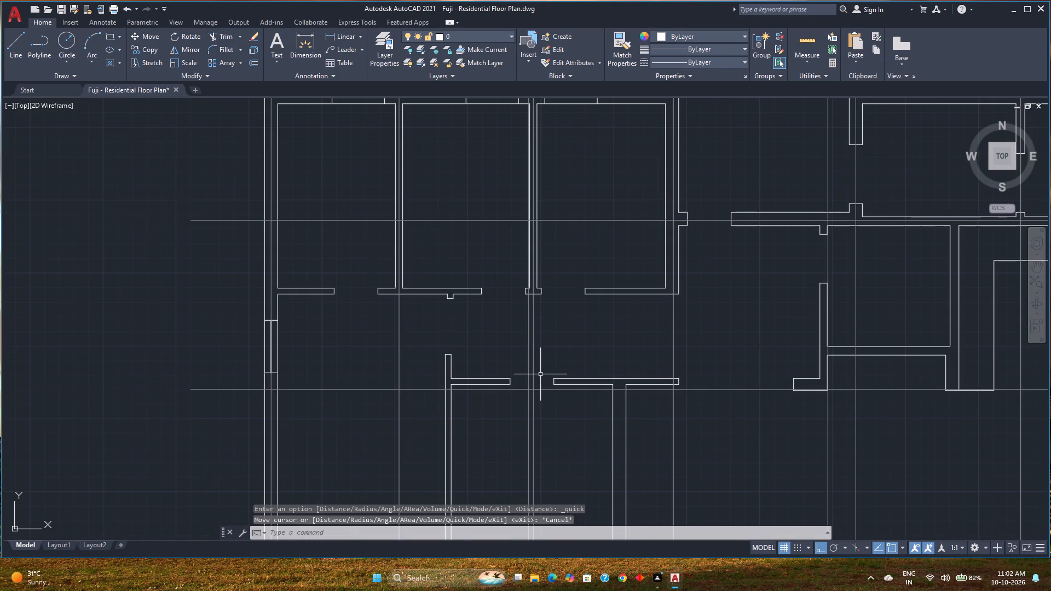
click(298, 50)
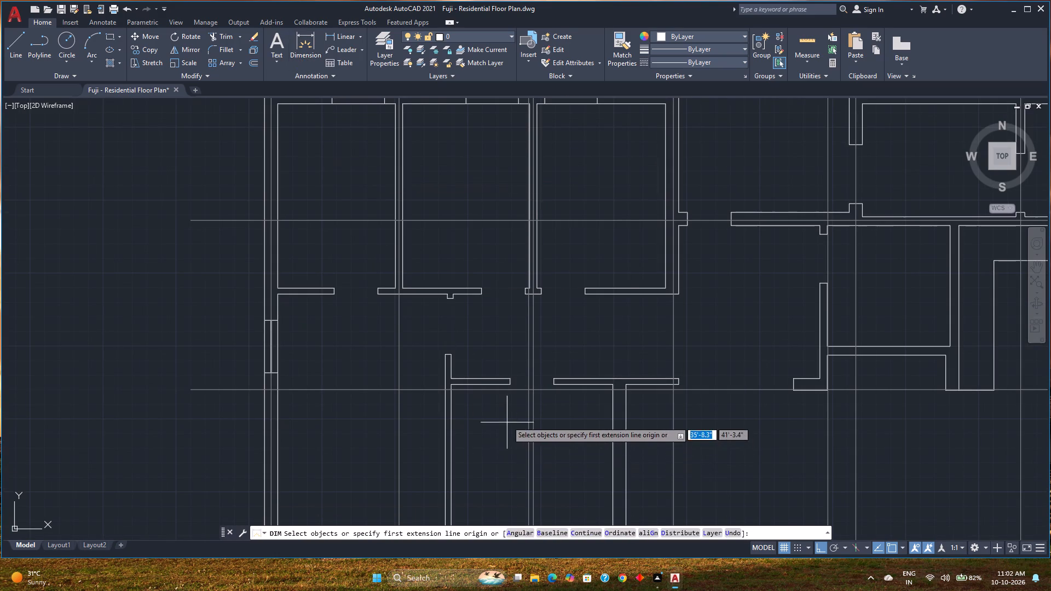
scroll(507, 420, up, 1)
scroll(512, 368, up, 2)
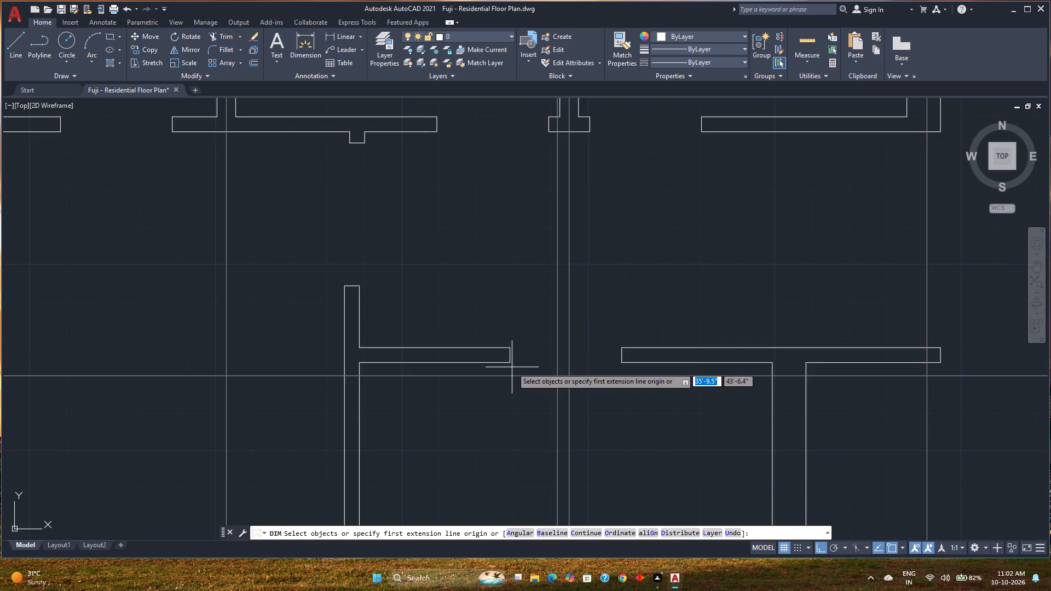
scroll(512, 367, up, 1)
click(509, 361)
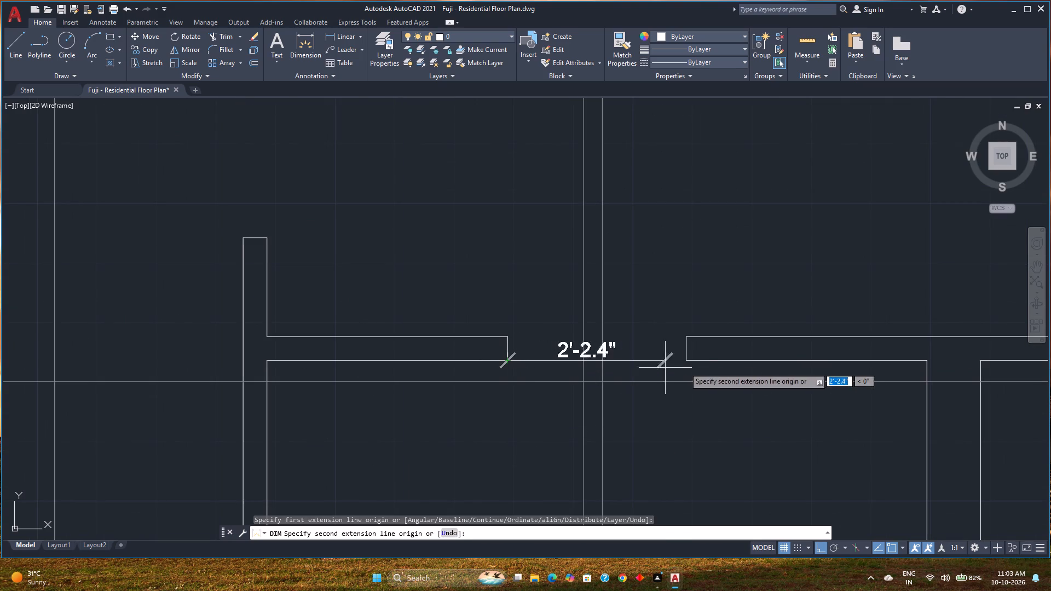
key(Escape)
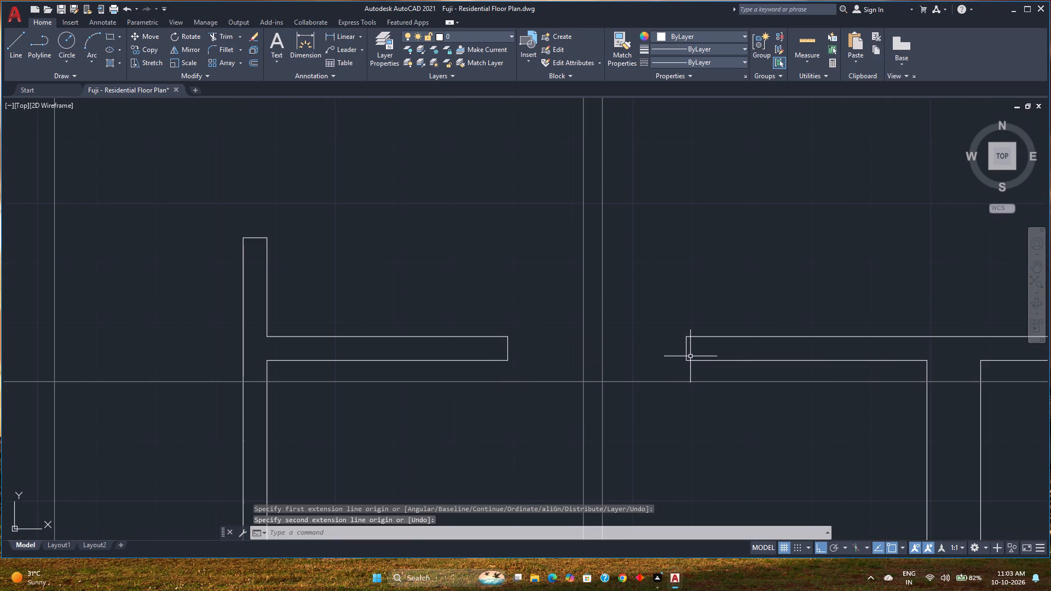
Save the drawing.
scroll(691, 356, down, 1)
middle_drag(686, 362, 513, 432)
scroll(511, 432, down, 2)
middle_drag(510, 425, 448, 390)
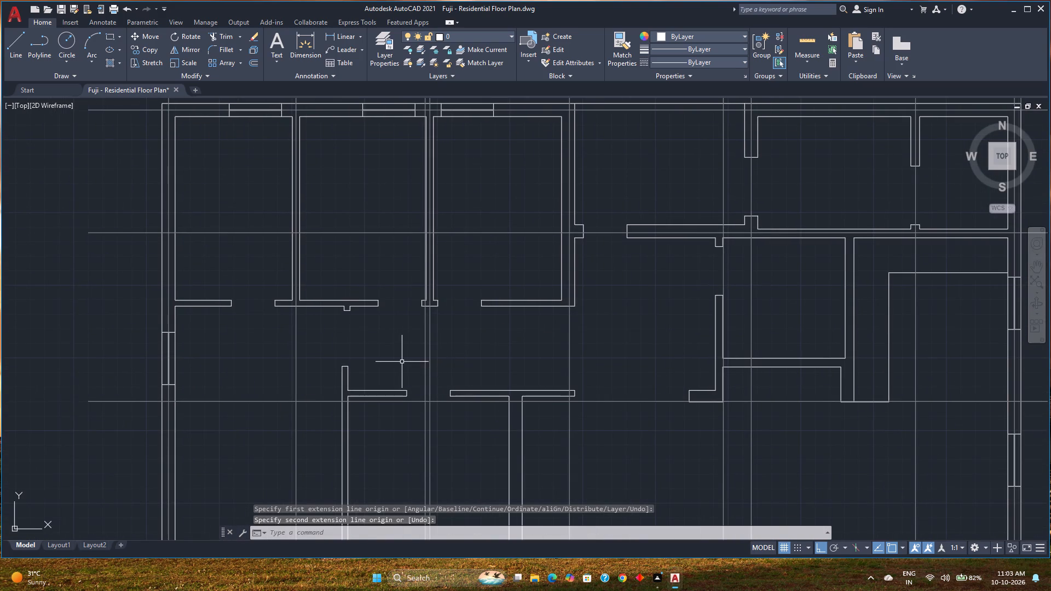
key(ctrl+s)
Dimension the plan's south edge from the outer southwest corner to the centre guide line of the south room's west wall, placed below the plan.
scroll(397, 363, down, 1)
middle_drag(397, 363, 319, 320)
middle_drag(446, 384, 437, 325)
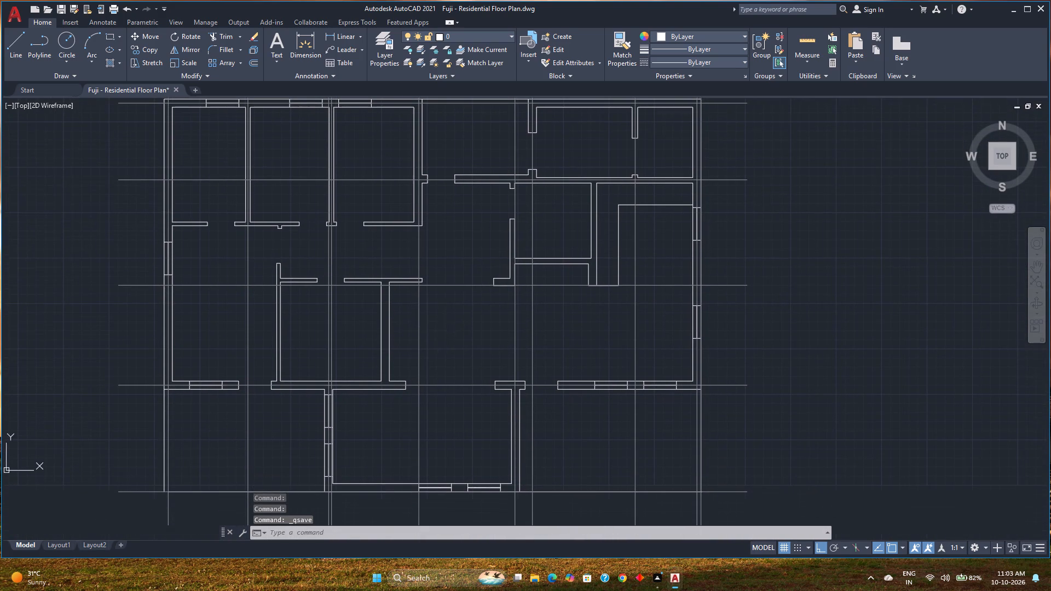
middle_drag(443, 349, 484, 360)
scroll(486, 360, down, 1)
middle_drag(486, 360, 438, 352)
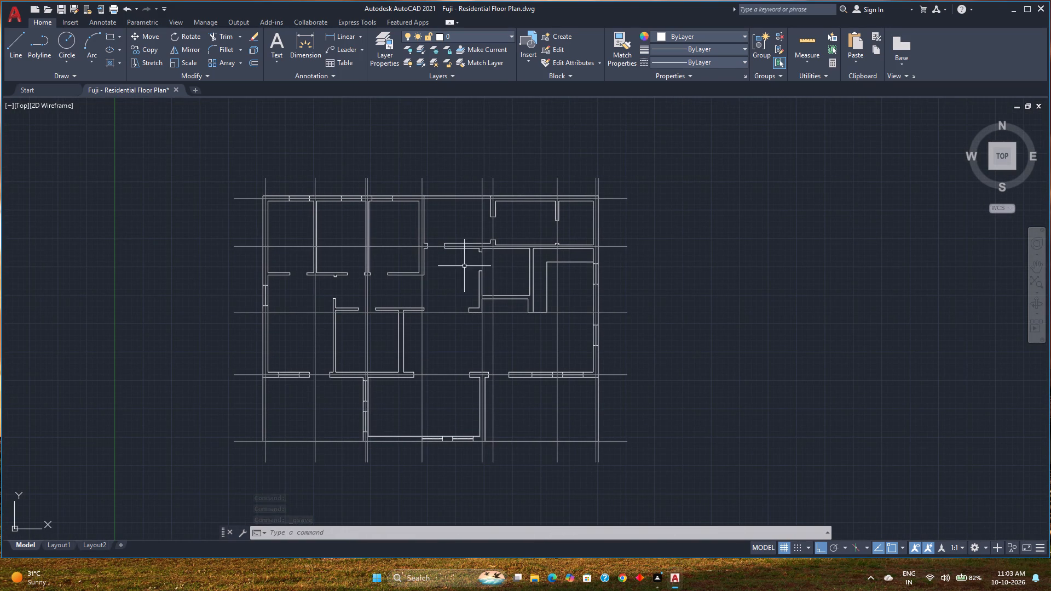
click(303, 43)
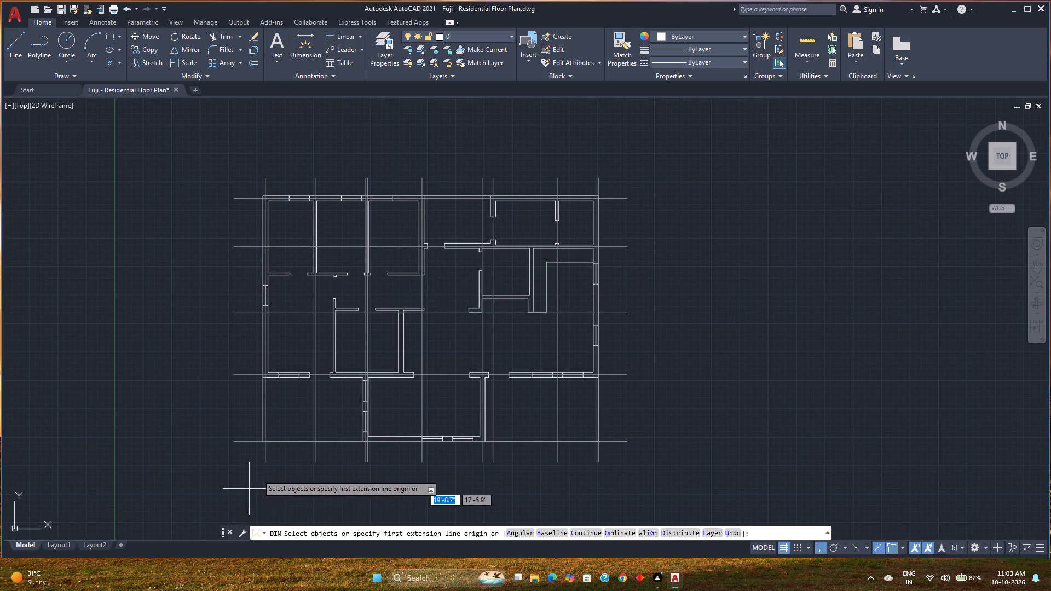
scroll(276, 442, up, 3)
click(221, 443)
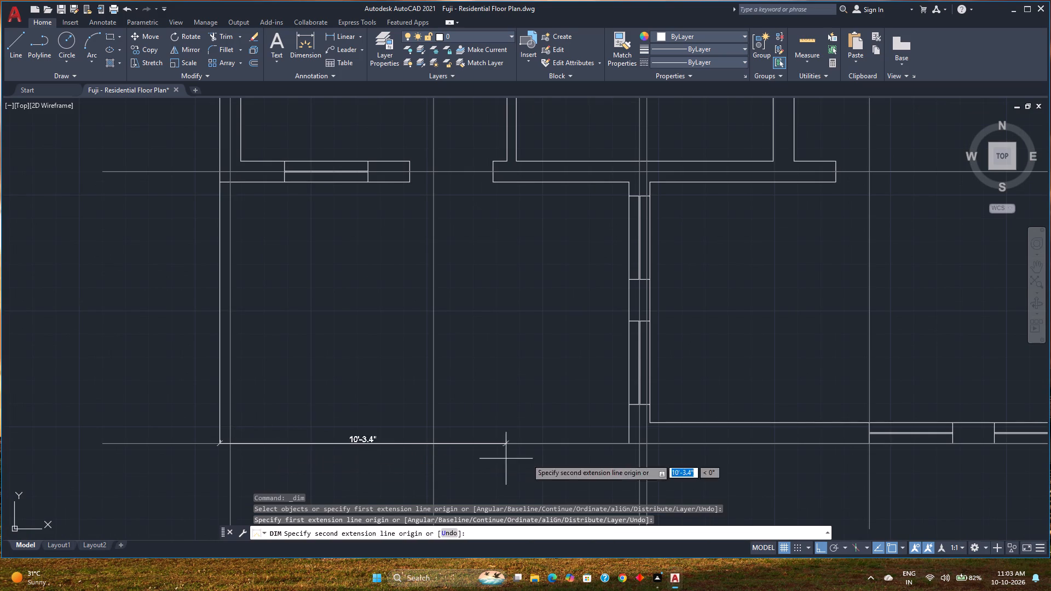
click(642, 444)
middle_drag(633, 468, 617, 396)
scroll(633, 468, down, 1)
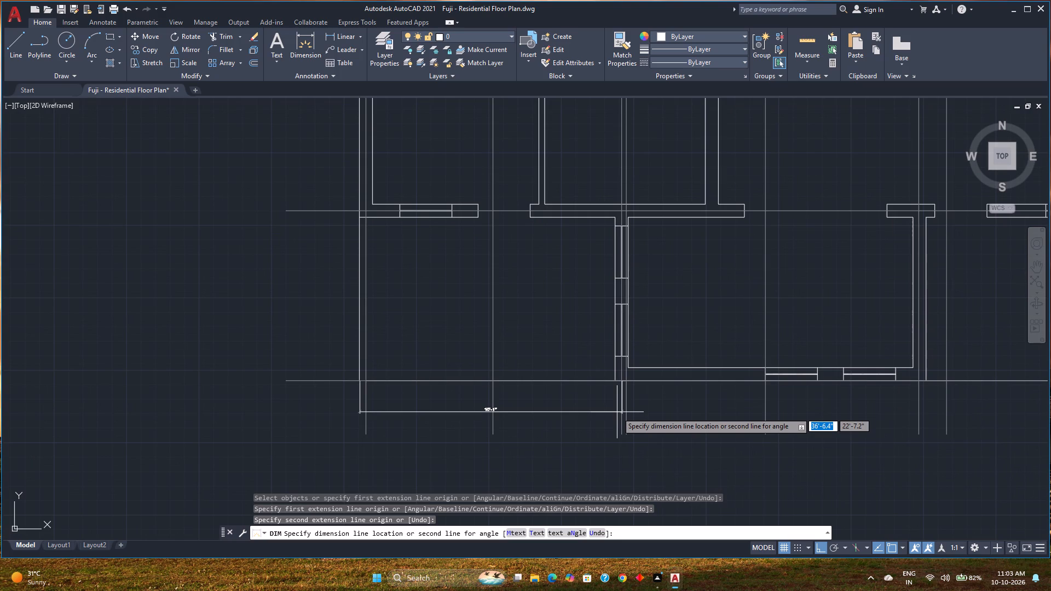
scroll(617, 412, up, 1)
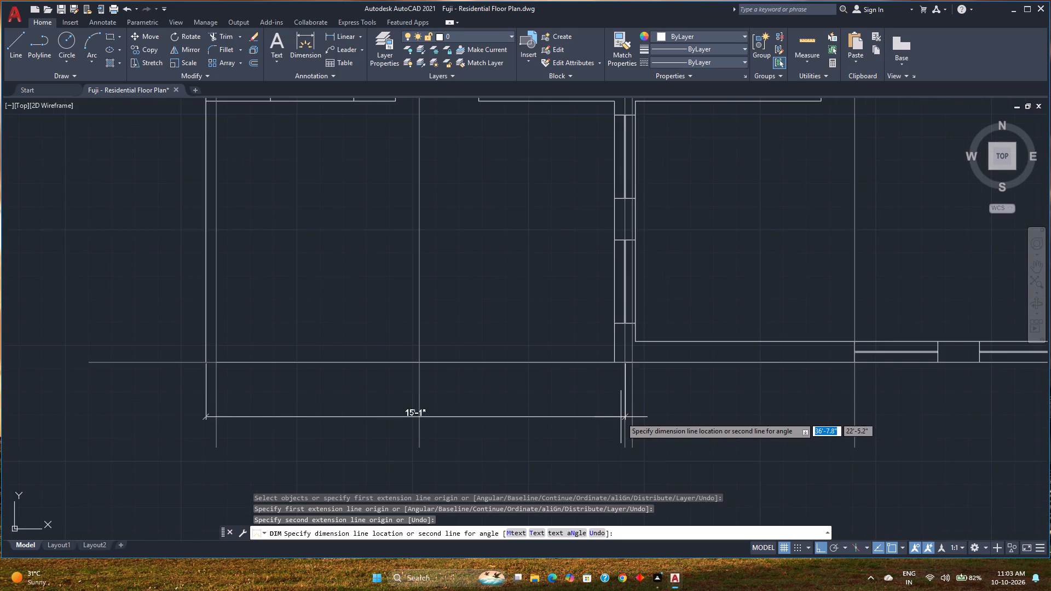
scroll(621, 417, up, 1)
click(617, 418)
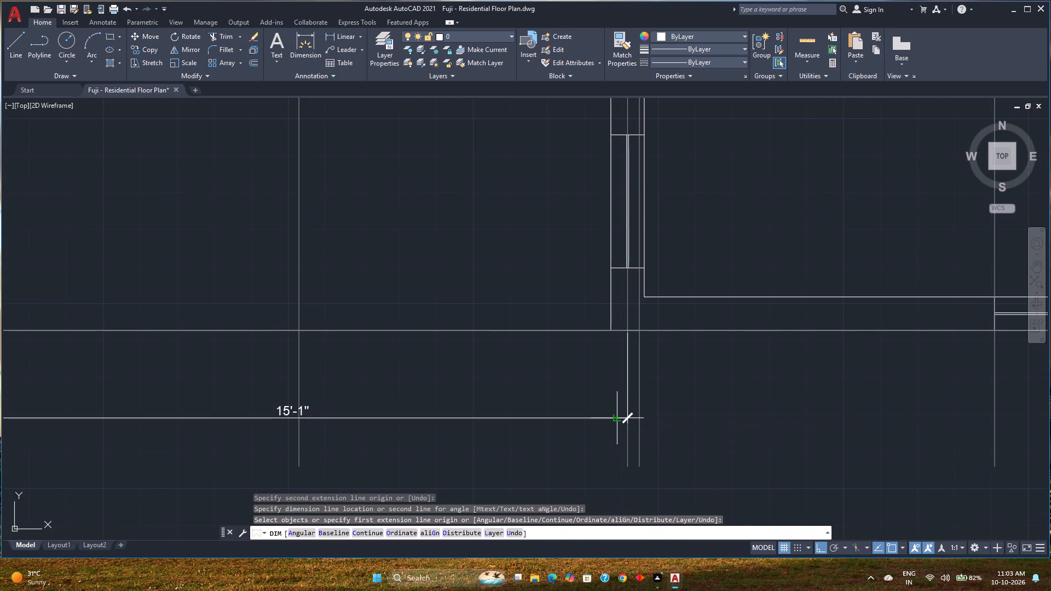
Dimension the south room between its west and east wall centre guide lines, in line with the first dimension below the plan.
scroll(627, 328, up, 3)
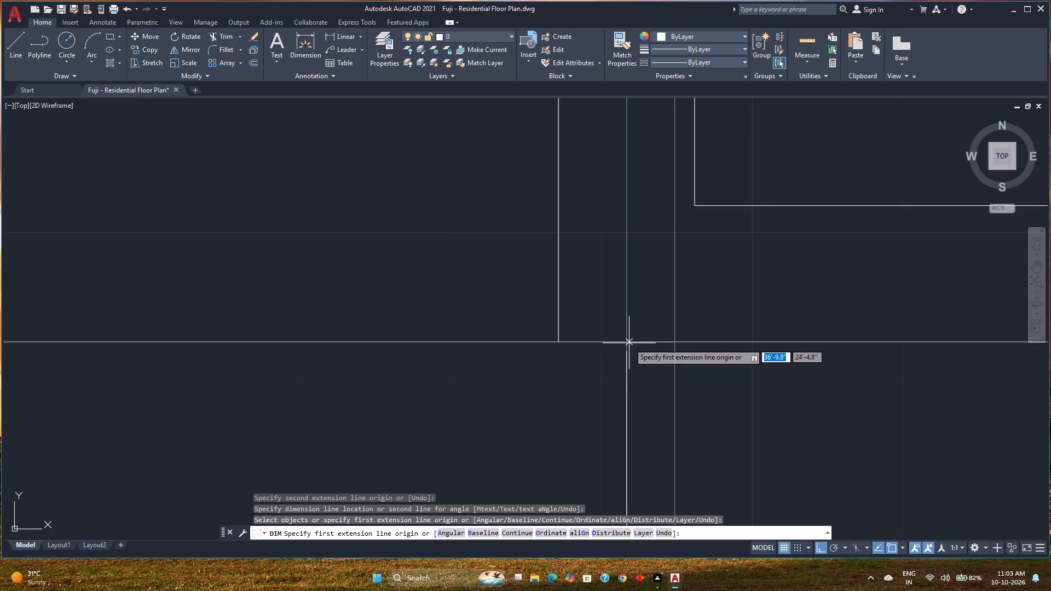
click(627, 343)
scroll(805, 361, down, 2)
middle_drag(752, 367, 464, 381)
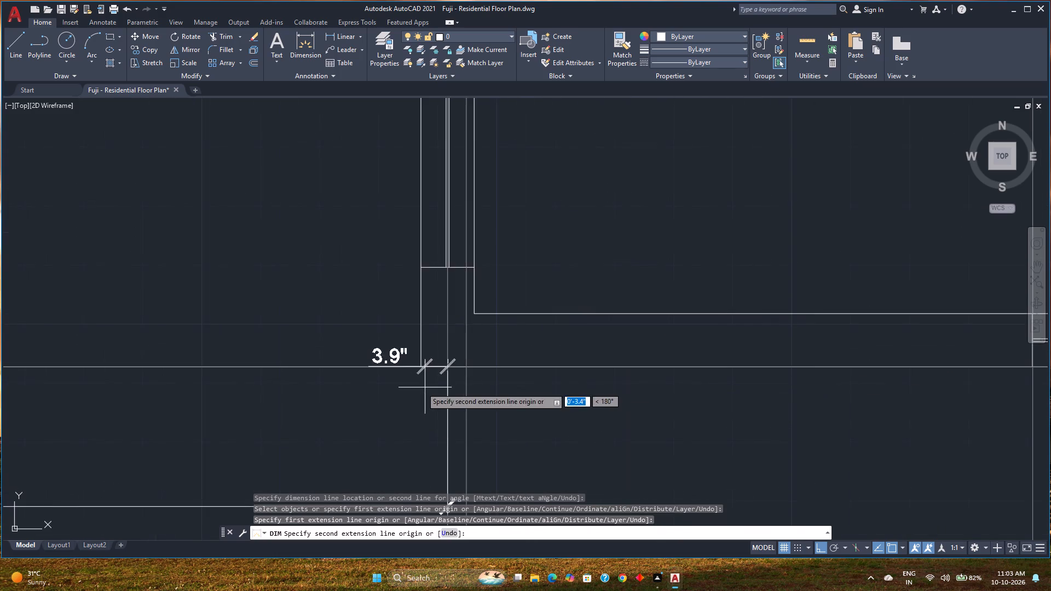
scroll(421, 387, down, 4)
middle_drag(477, 391, 373, 398)
scroll(471, 397, up, 4)
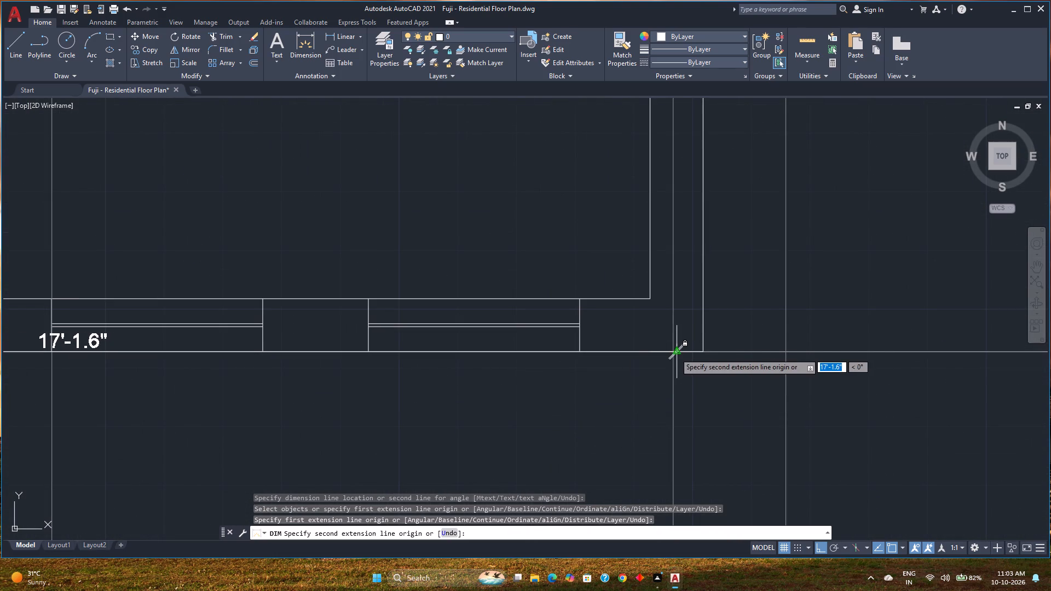
click(672, 354)
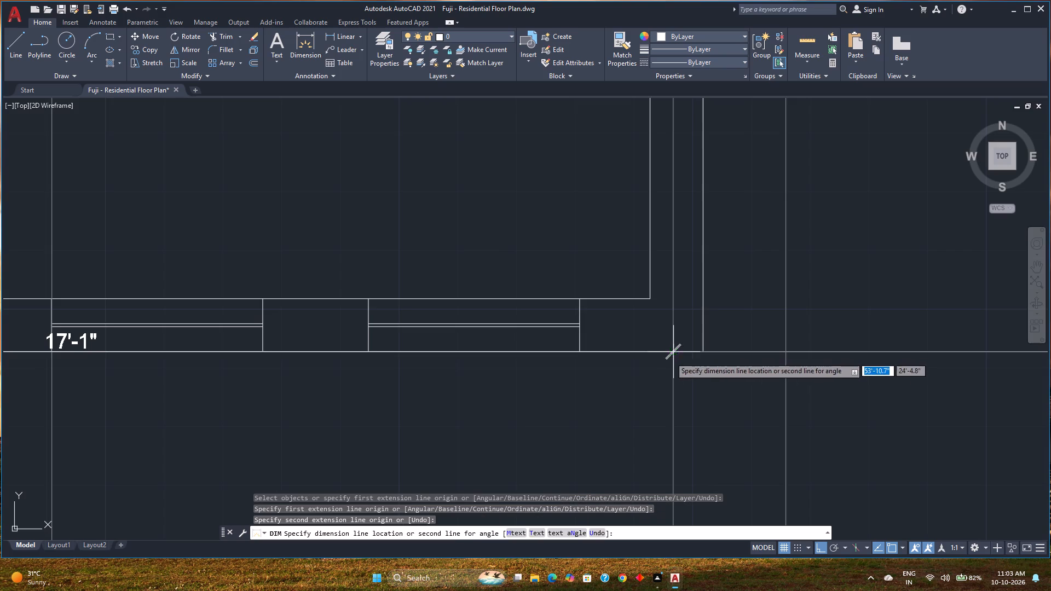
scroll(659, 371, down, 3)
middle_drag(658, 371, 655, 334)
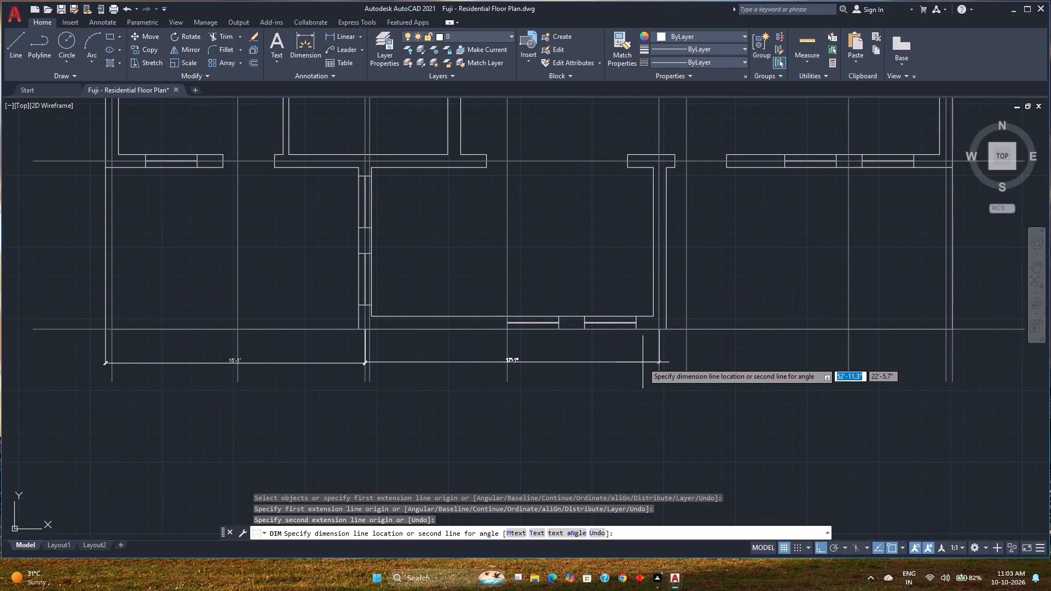
click(643, 363)
Begin the adjoining south-edge dimension eastward from the centre guide line of the south room's east wall.
middle_drag(709, 356, 711, 355)
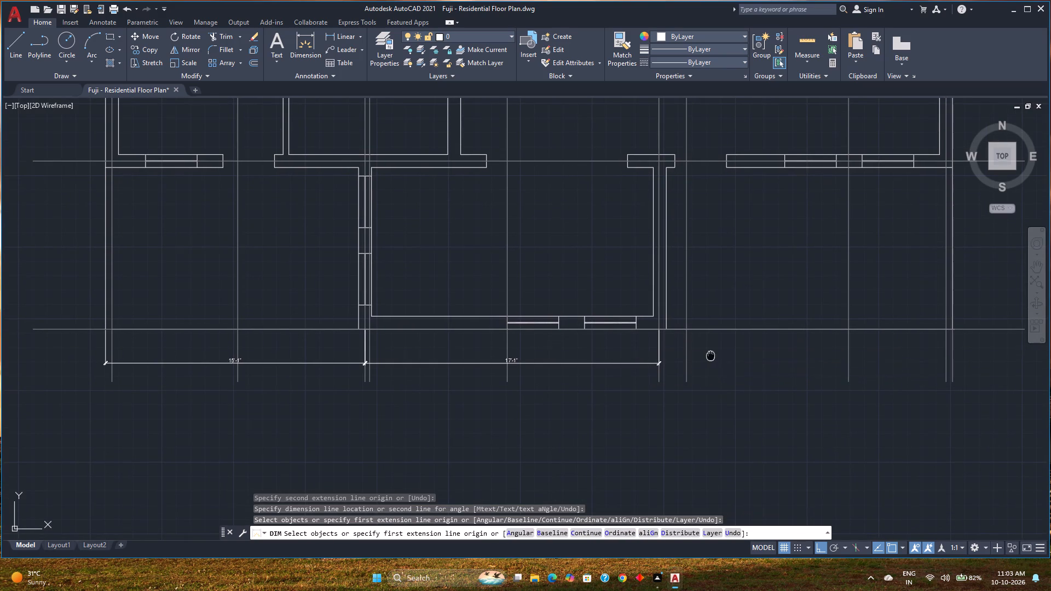
middle_drag(711, 355, 438, 398)
scroll(429, 380, up, 3)
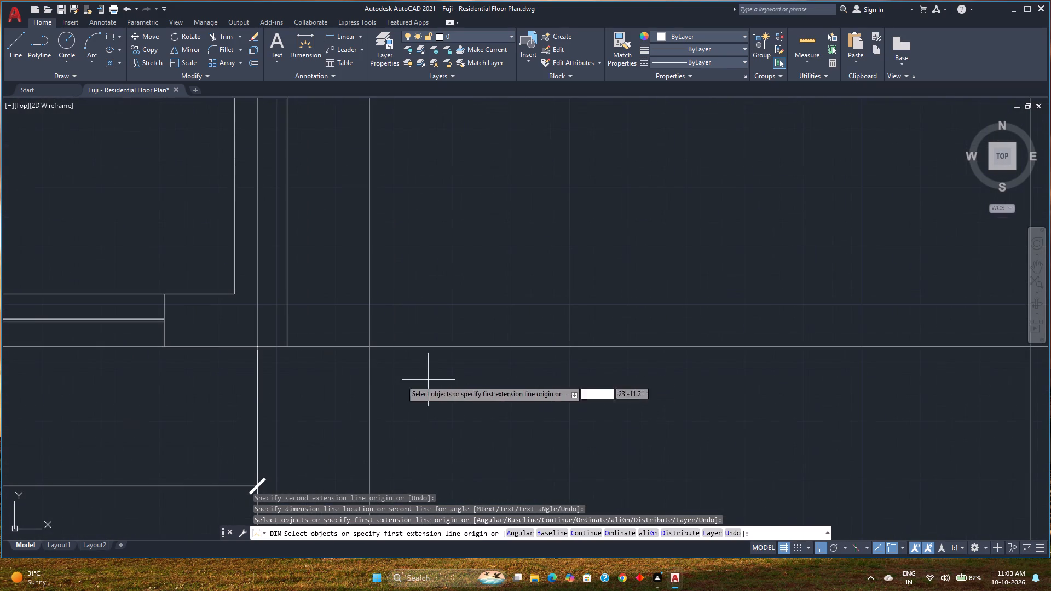
click(257, 347)
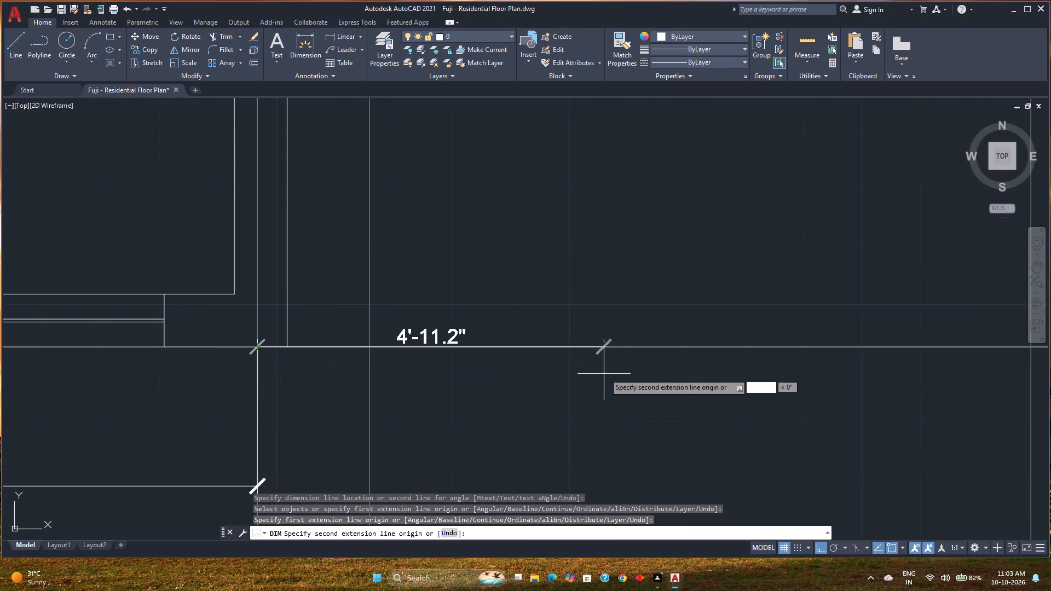
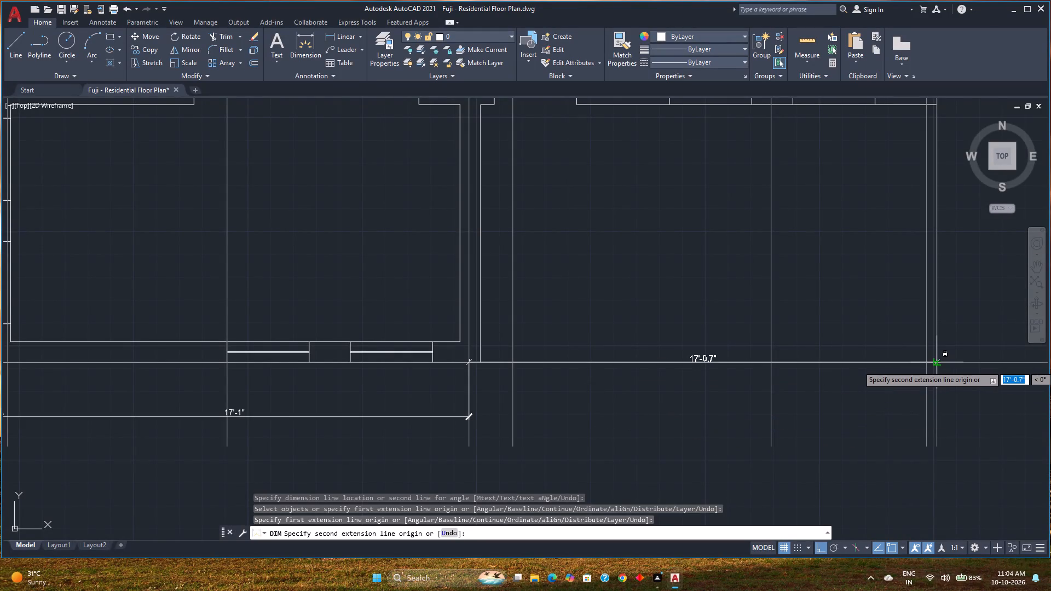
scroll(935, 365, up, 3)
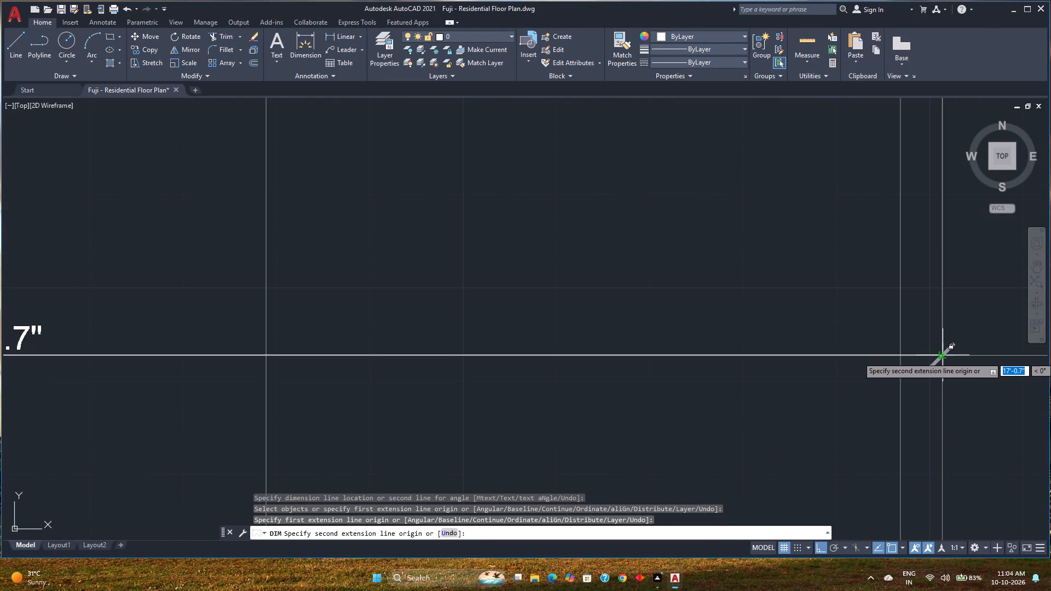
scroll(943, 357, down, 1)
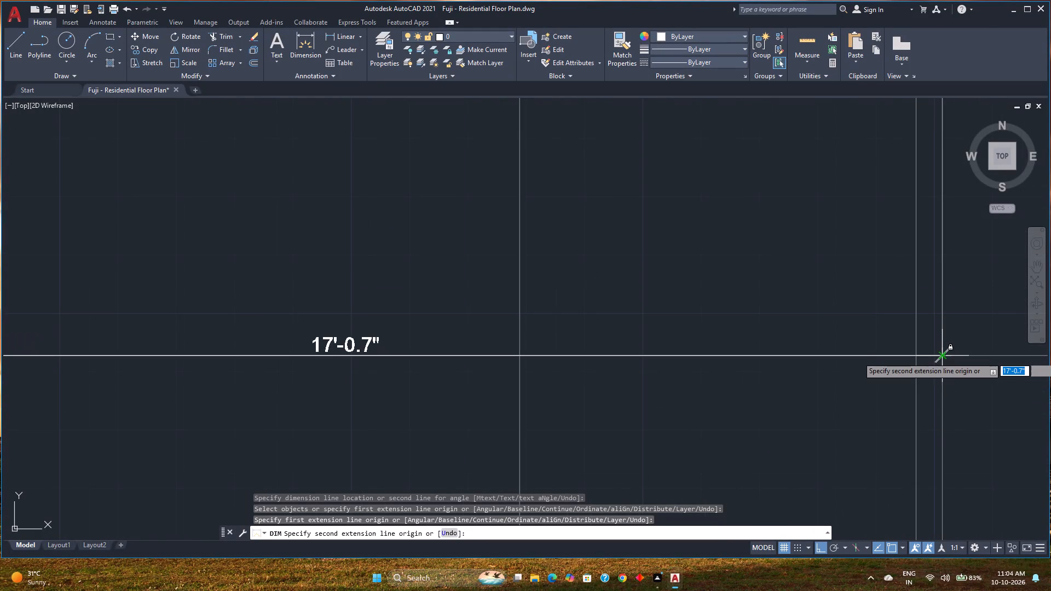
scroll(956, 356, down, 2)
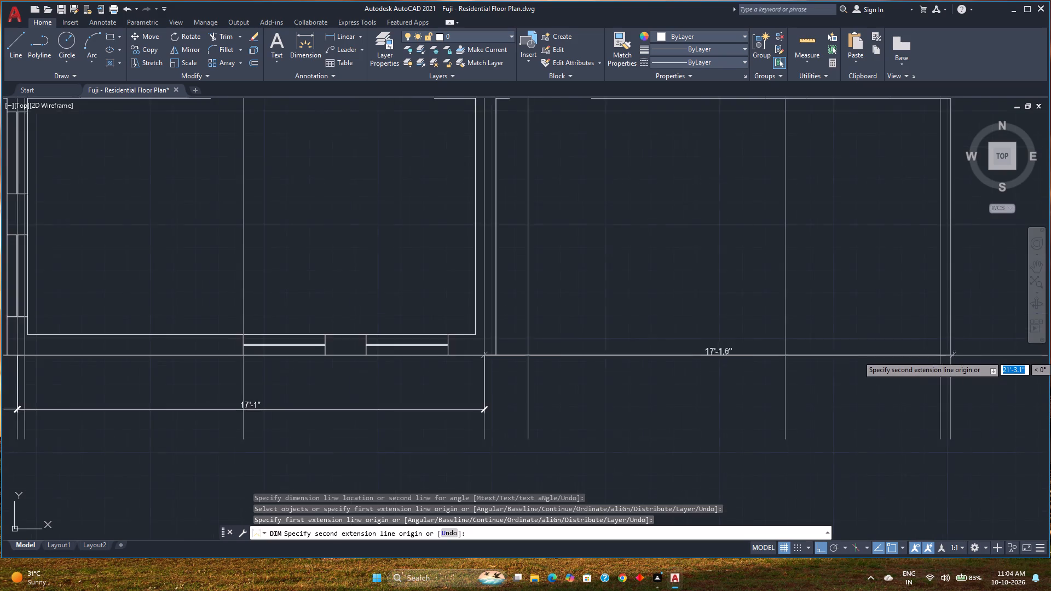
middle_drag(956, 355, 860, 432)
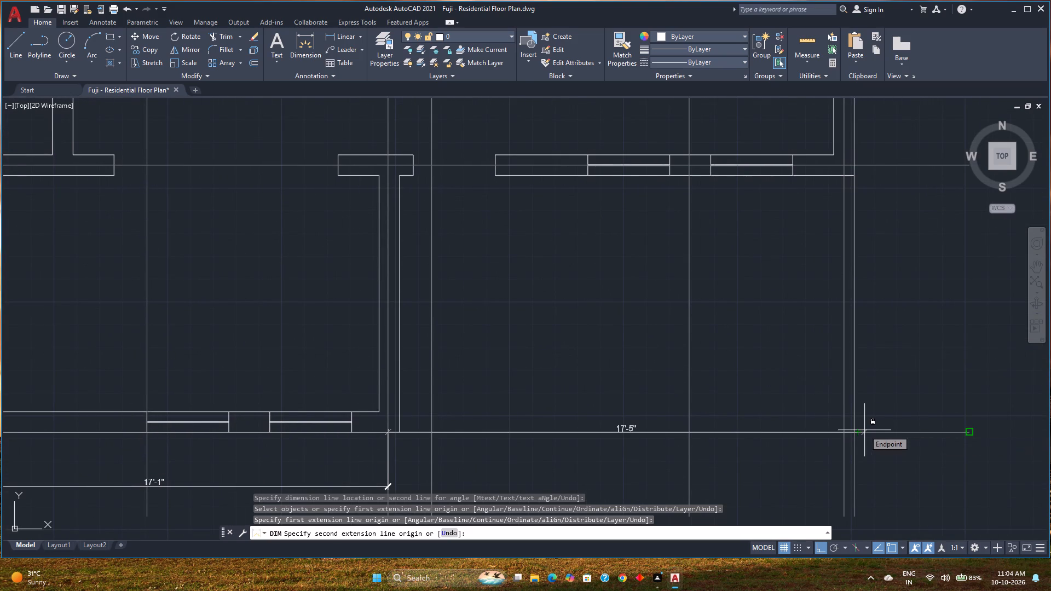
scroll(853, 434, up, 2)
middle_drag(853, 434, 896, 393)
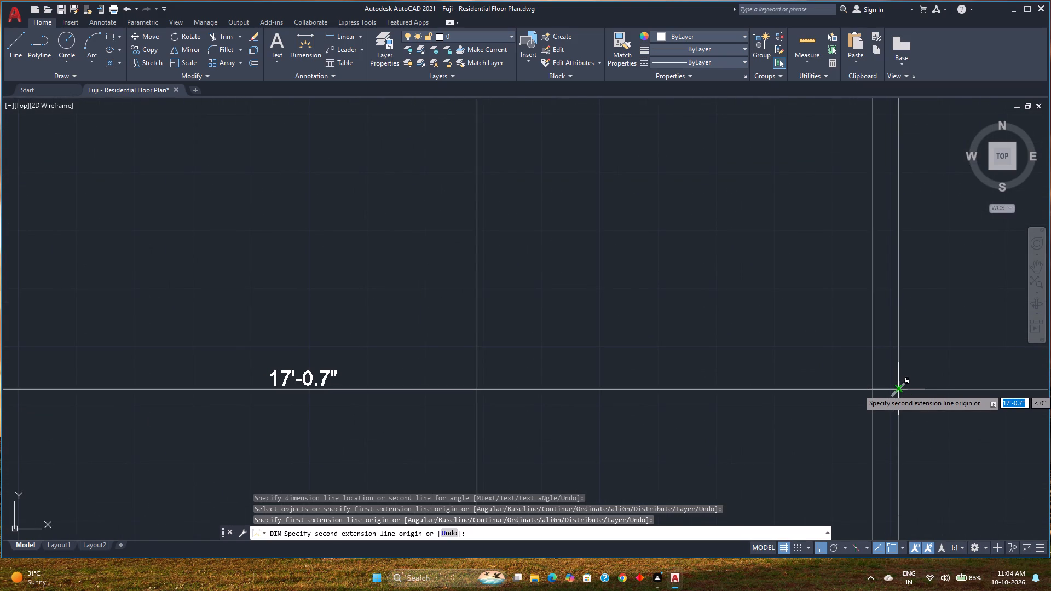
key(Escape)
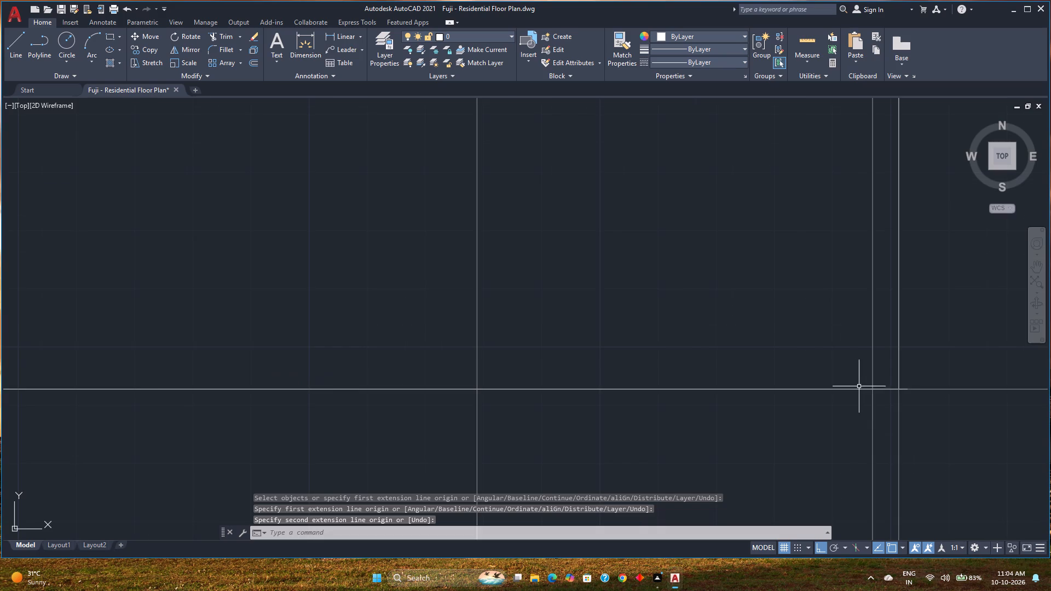
Unlock the Guide Lines layer.
scroll(856, 386, down, 2)
middle_drag(856, 386, 707, 391)
scroll(725, 363, down, 2)
middle_drag(725, 363, 692, 413)
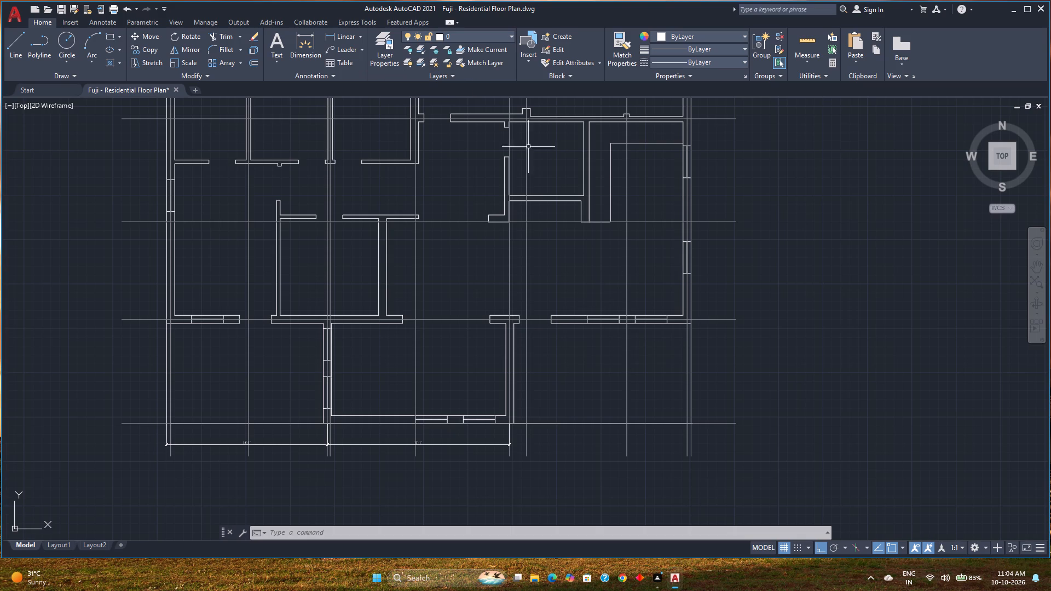
scroll(508, 412, up, 3)
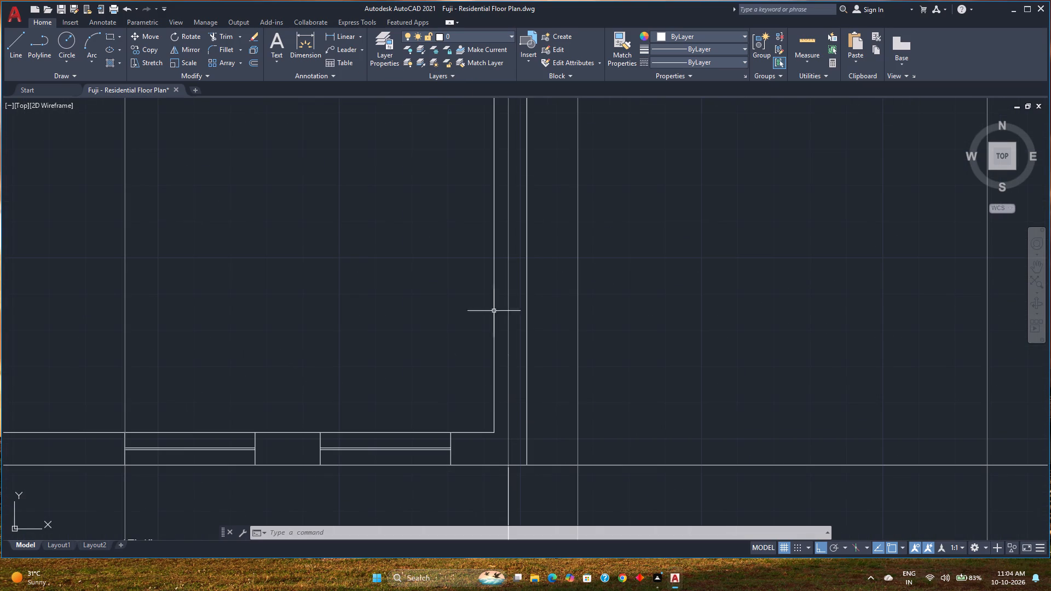
click(472, 38)
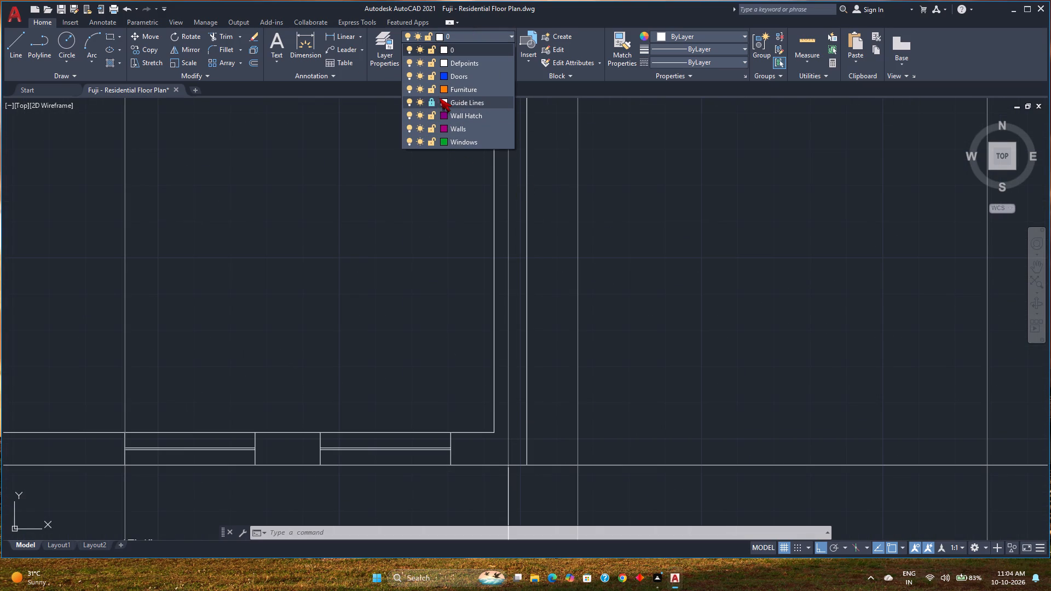
click(432, 102)
Delete the vertical guide line running along the outer face of the plan's east wall.
scroll(495, 227, down, 1)
middle_drag(495, 227, 209, 183)
scroll(704, 323, down, 1)
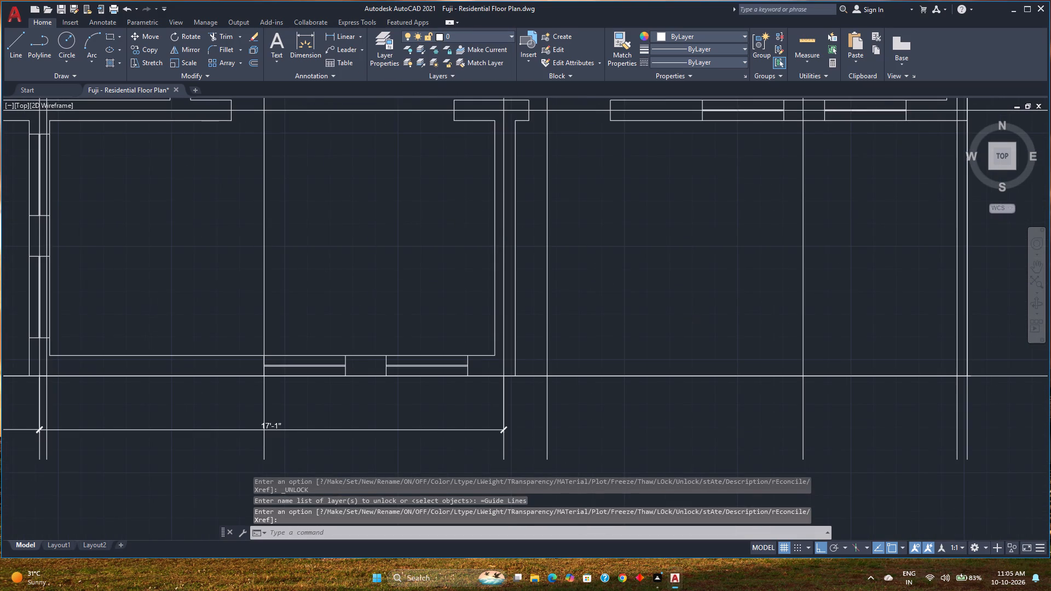
middle_drag(704, 323, 386, 370)
middle_drag(512, 397, 518, 334)
click(557, 368)
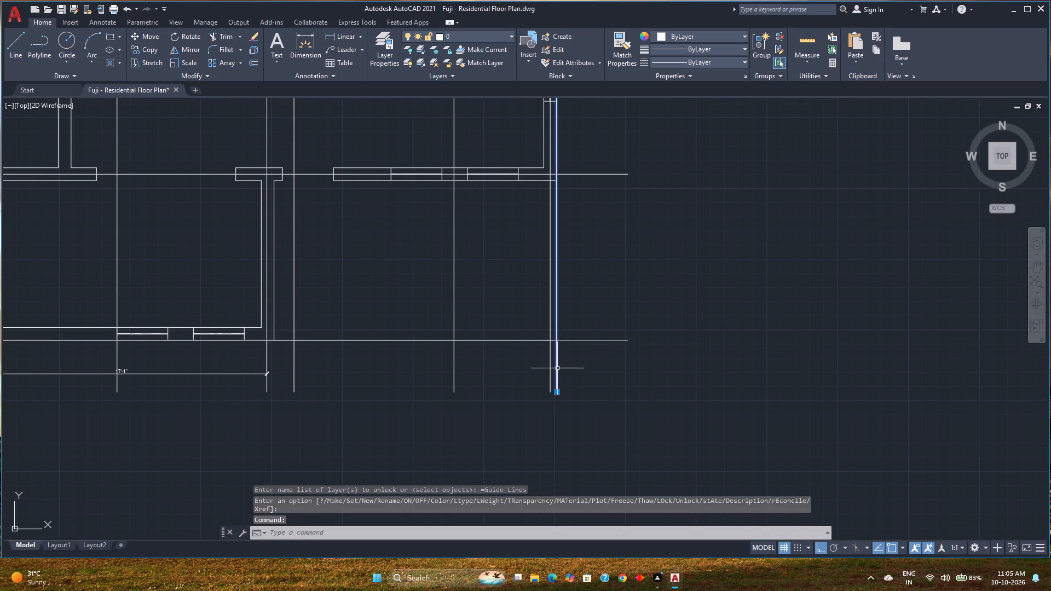
key(Delete)
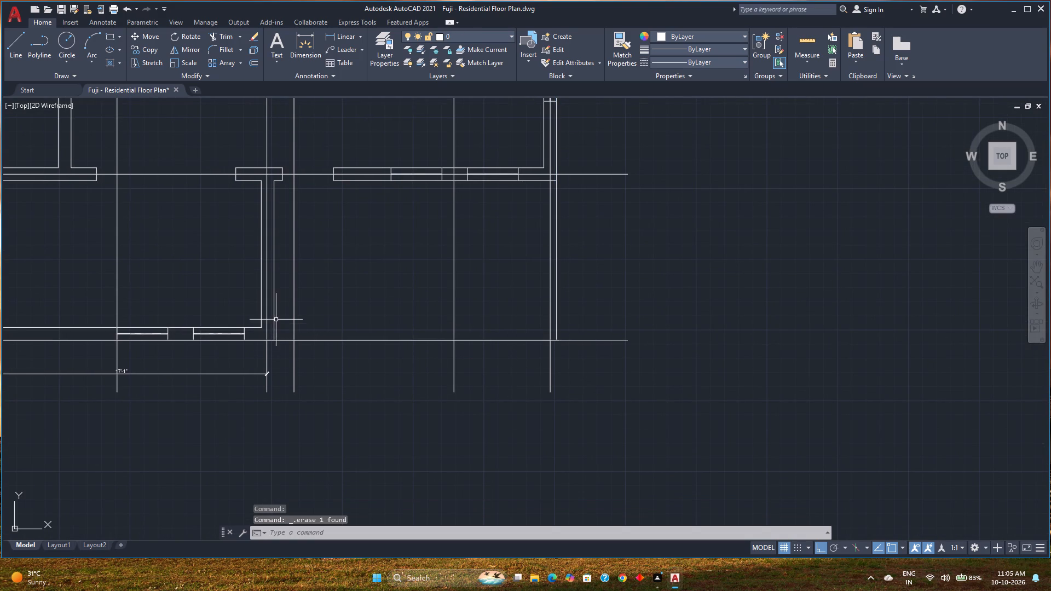
Offset the centre guide line of the south room's east wall 17'-1" to the east.
click(252, 66)
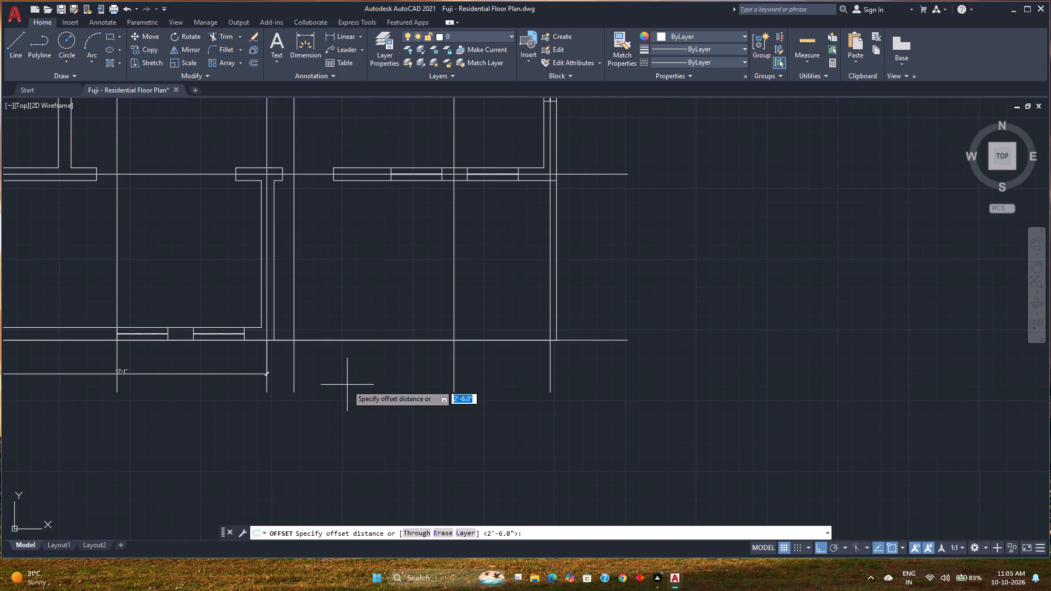
text(17)
text('1")
key(Return)
scroll(275, 393, up, 2)
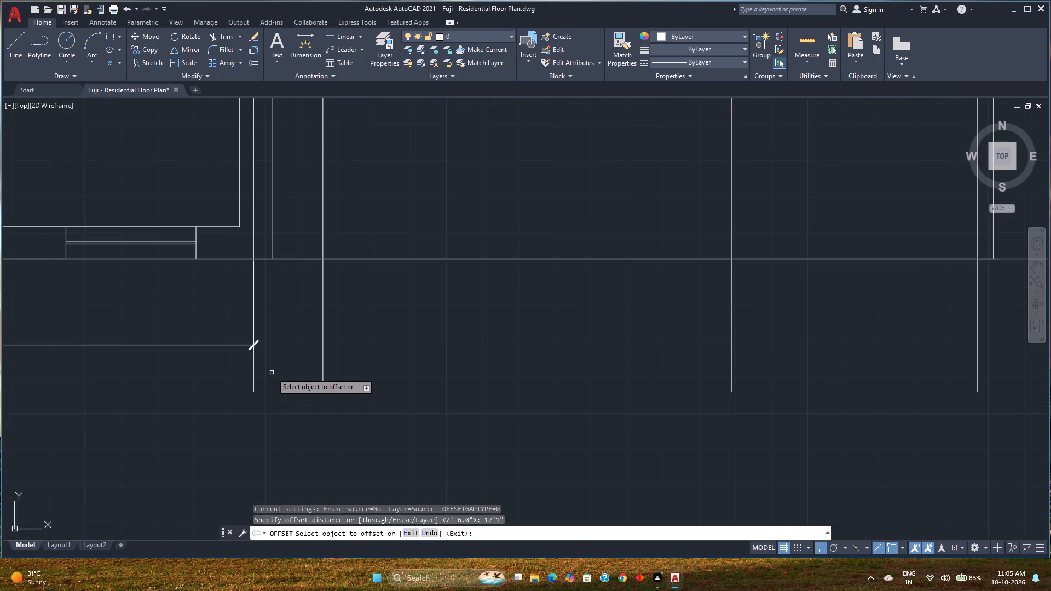
click(254, 386)
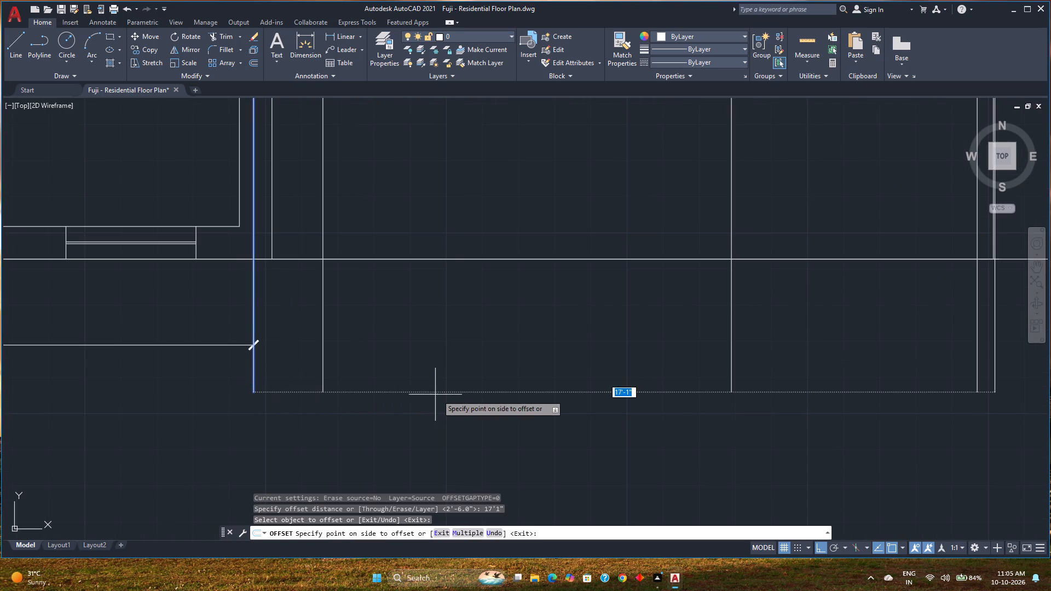
scroll(438, 395, down, 2)
middle_click(438, 395)
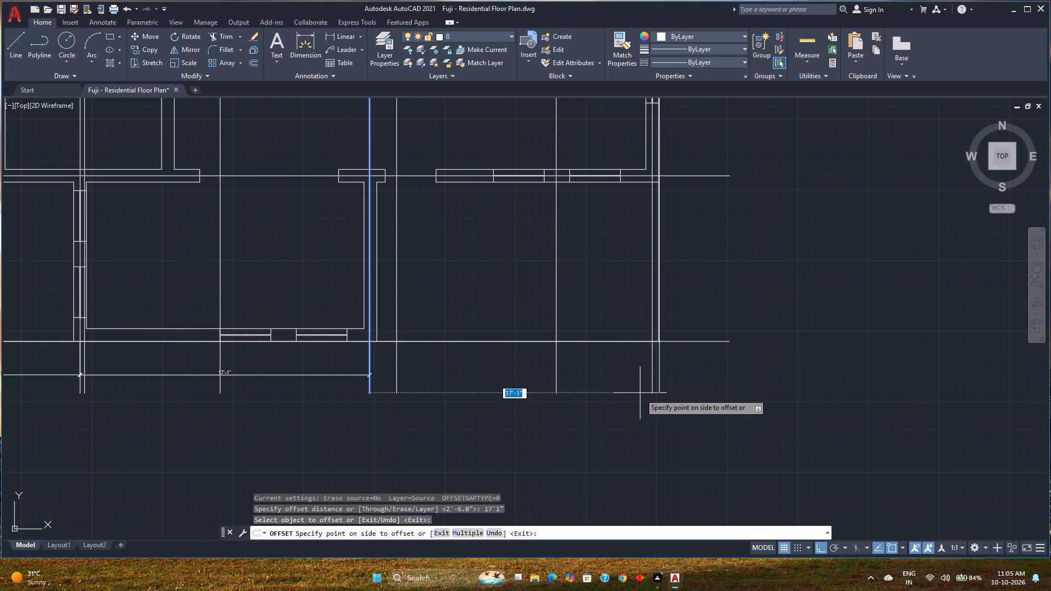
click(640, 393)
key(space)
Lock the Guide Lines layer.
scroll(585, 388, up, 2)
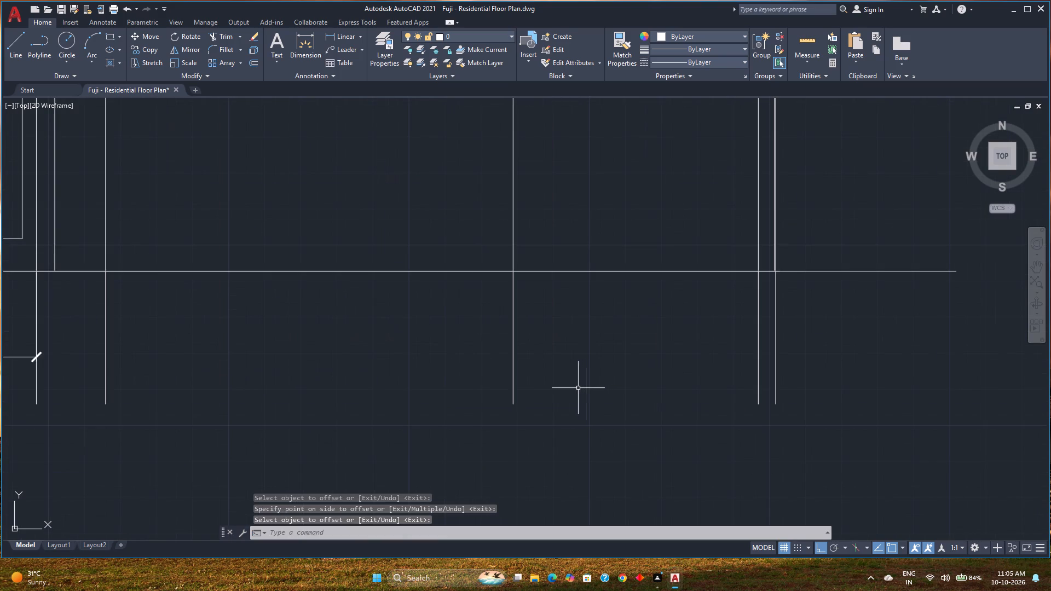
click(471, 37)
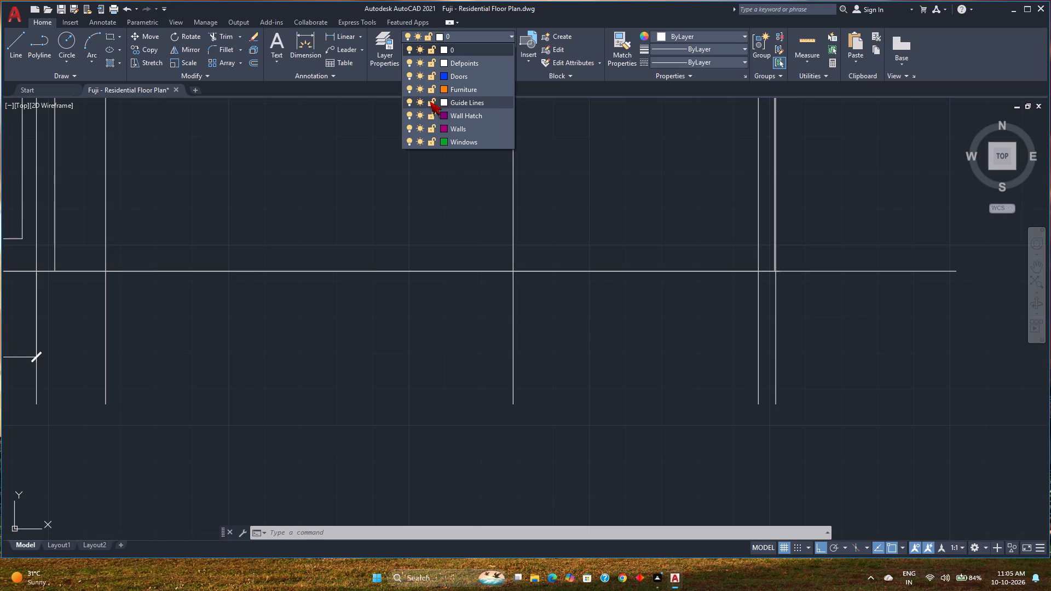
click(430, 101)
Dimension the south edge from the centre guide line of the south room's east wall to the new easternmost guide line, in line with the existing dimensions.
middle_click(380, 315)
scroll(386, 315, down, 1)
middle_drag(386, 315, 420, 312)
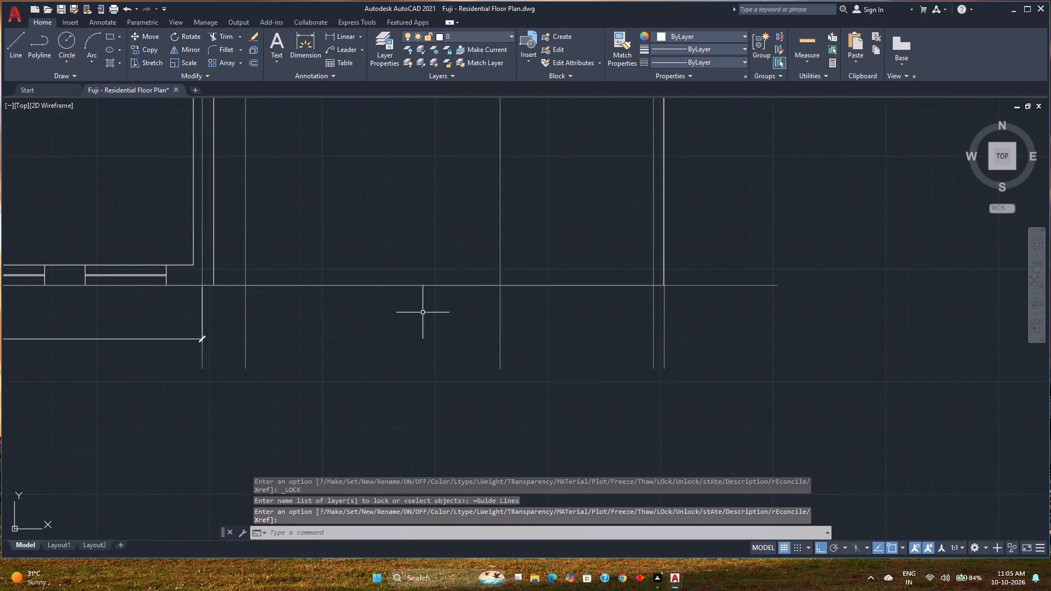
click(309, 43)
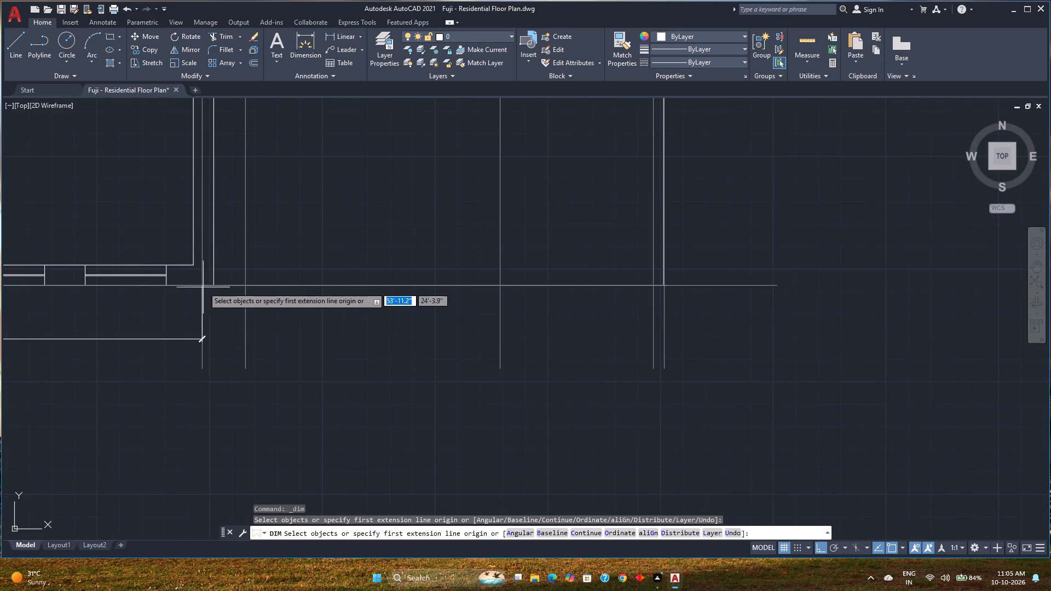
scroll(198, 287, up, 3)
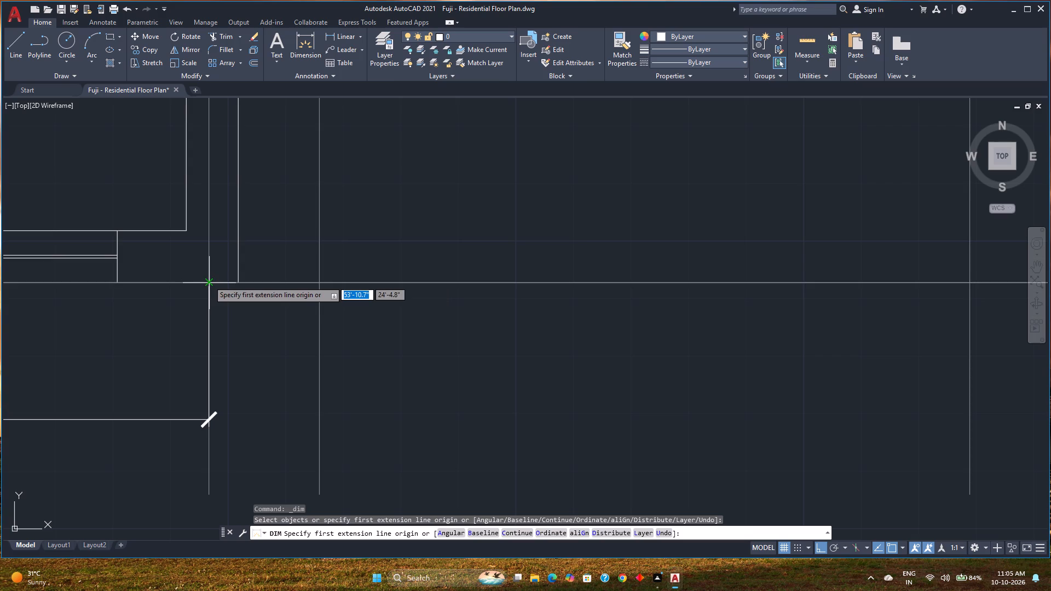
click(209, 281)
scroll(297, 293, down, 3)
middle_drag(298, 293, 130, 337)
scroll(536, 352, down, 1)
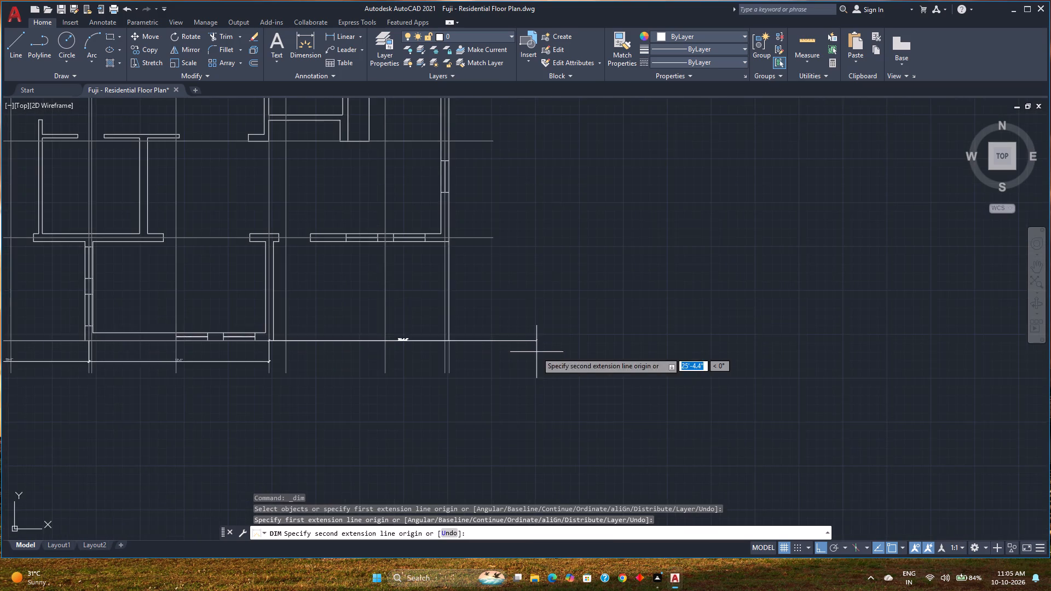
middle_drag(536, 352, 301, 360)
scroll(511, 378, down, 3)
middle_drag(511, 378, 318, 370)
scroll(342, 370, up, 4)
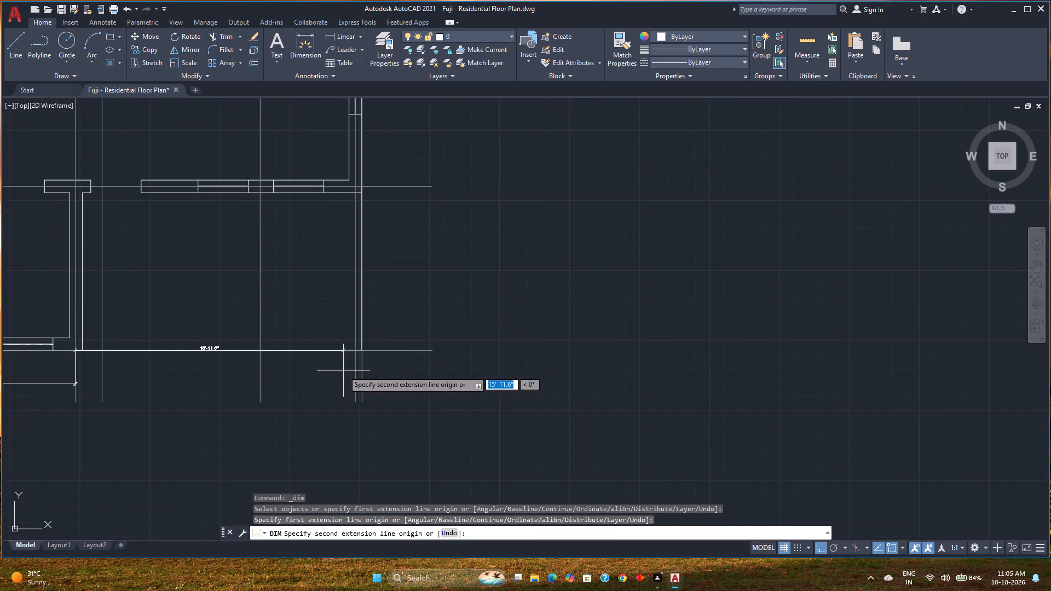
scroll(347, 356, up, 6)
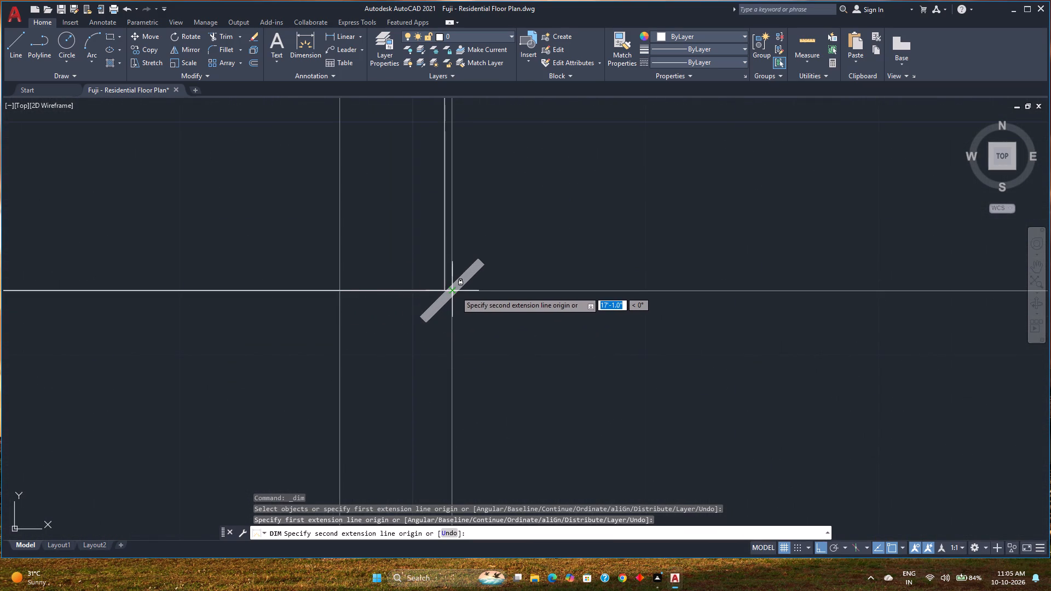
click(455, 291)
scroll(440, 375, down, 3)
middle_drag(440, 375, 533, 313)
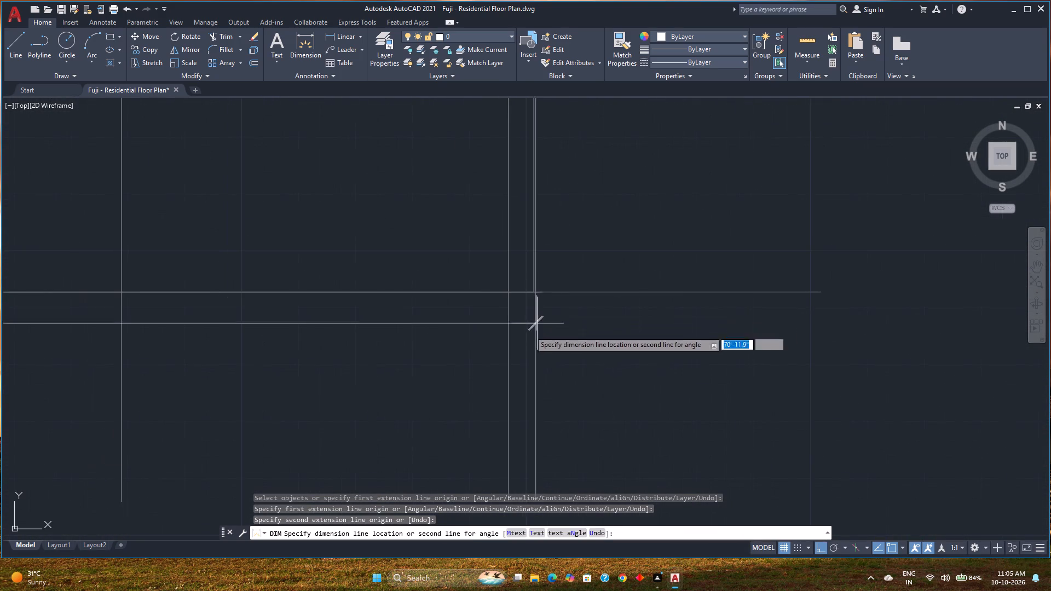
middle_drag(396, 373, 699, 321)
scroll(489, 343, down, 2)
middle_drag(489, 343, 573, 339)
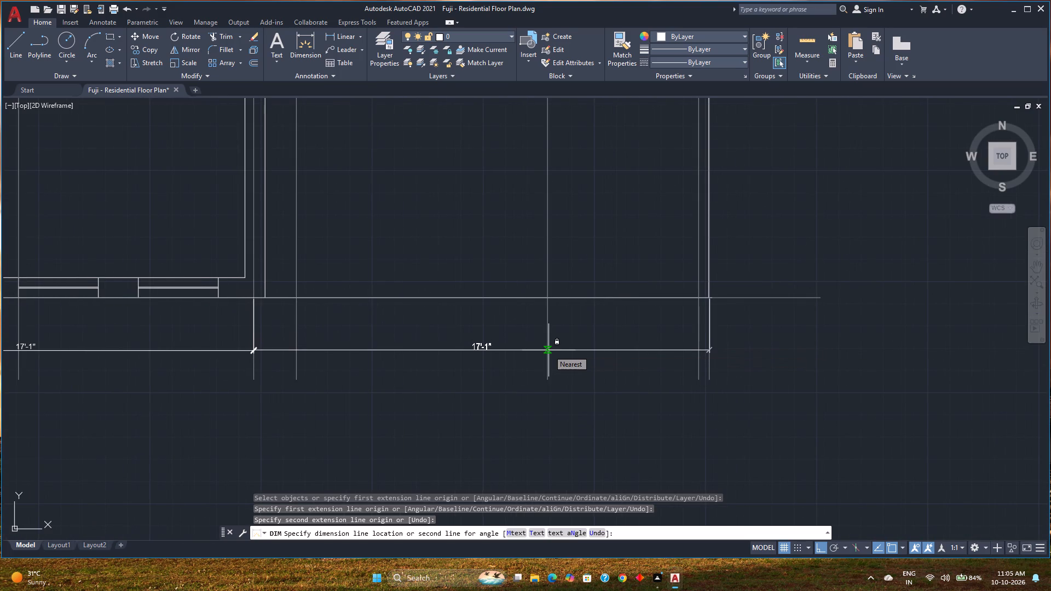
click(548, 351)
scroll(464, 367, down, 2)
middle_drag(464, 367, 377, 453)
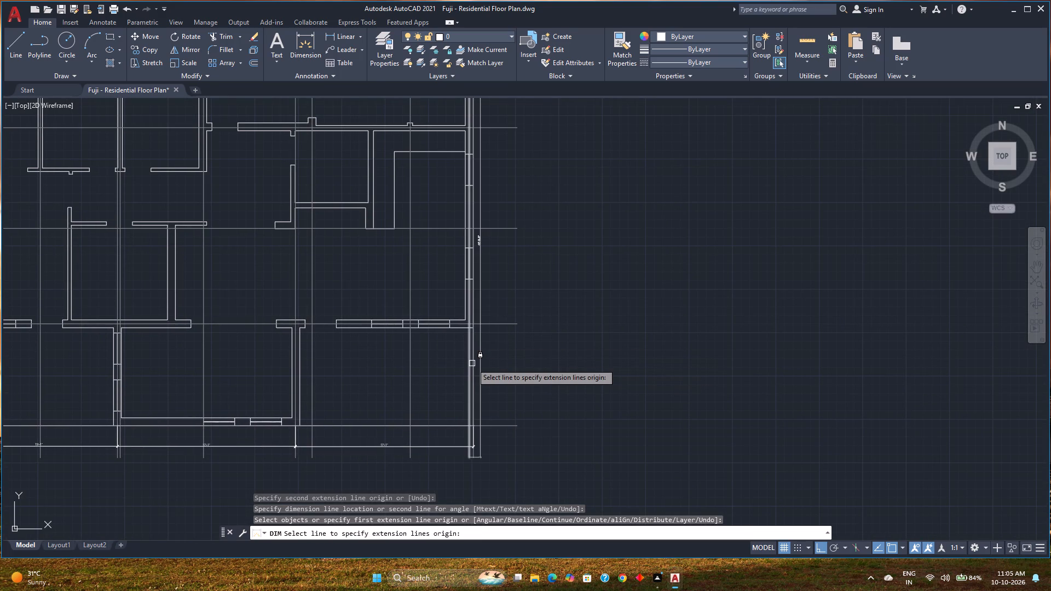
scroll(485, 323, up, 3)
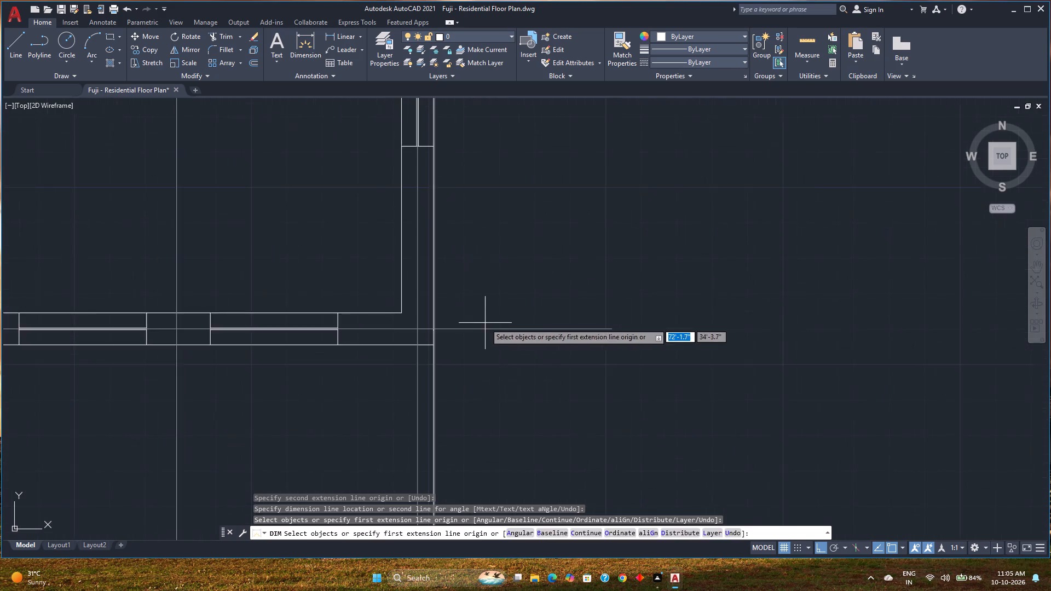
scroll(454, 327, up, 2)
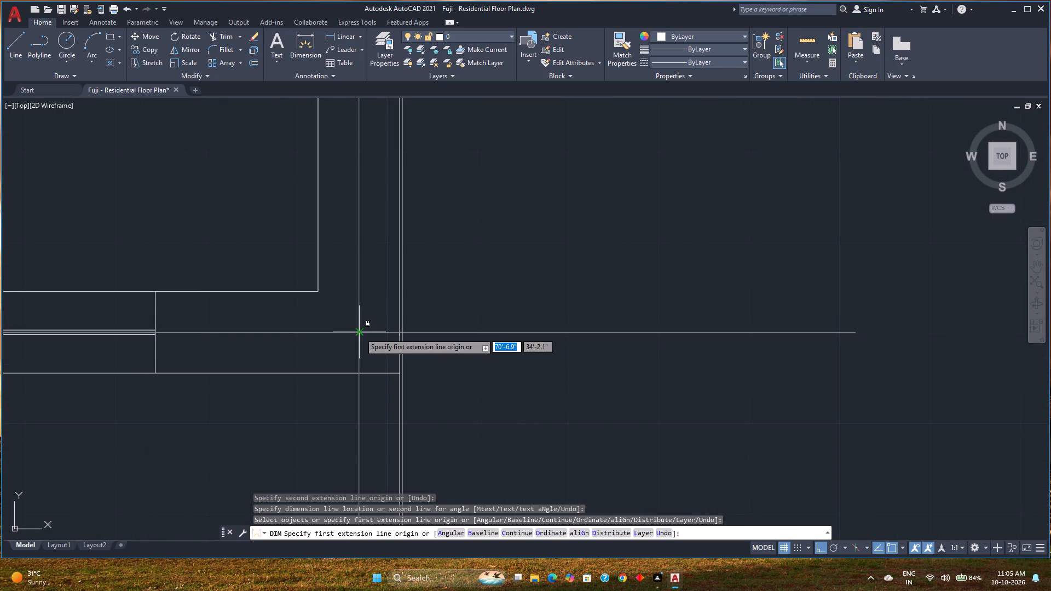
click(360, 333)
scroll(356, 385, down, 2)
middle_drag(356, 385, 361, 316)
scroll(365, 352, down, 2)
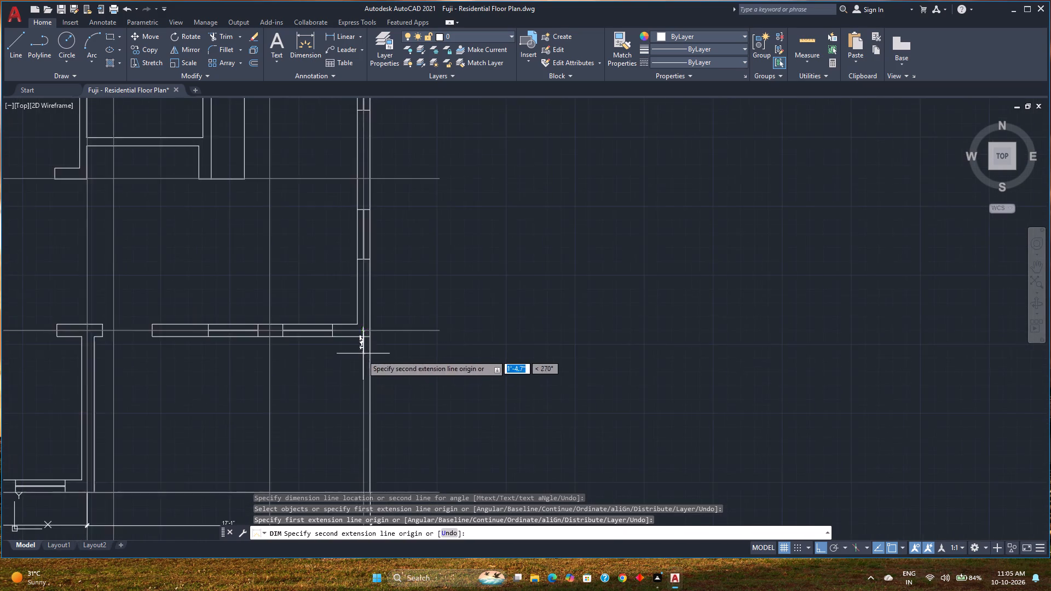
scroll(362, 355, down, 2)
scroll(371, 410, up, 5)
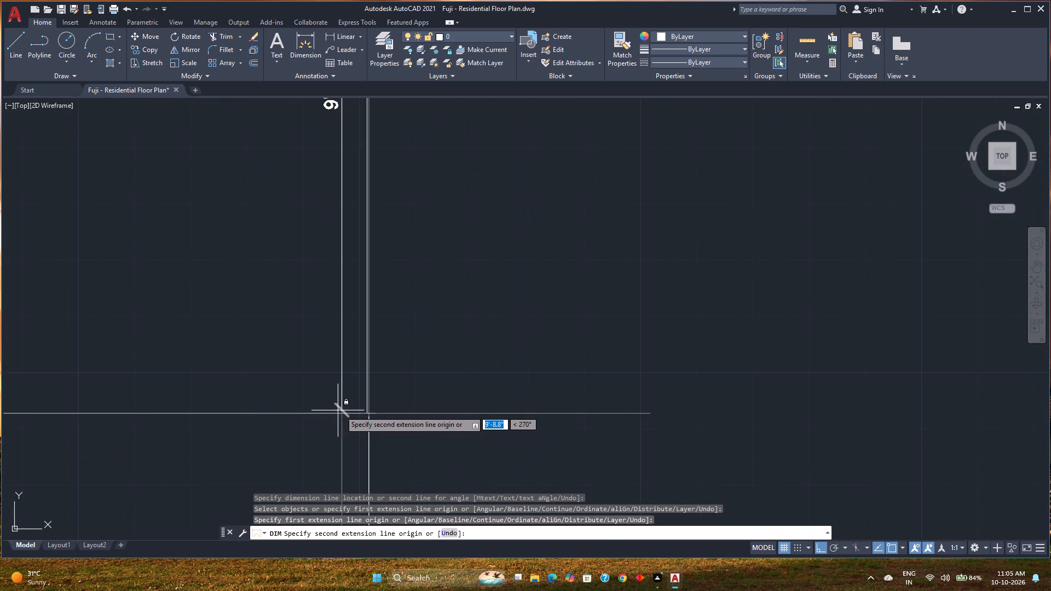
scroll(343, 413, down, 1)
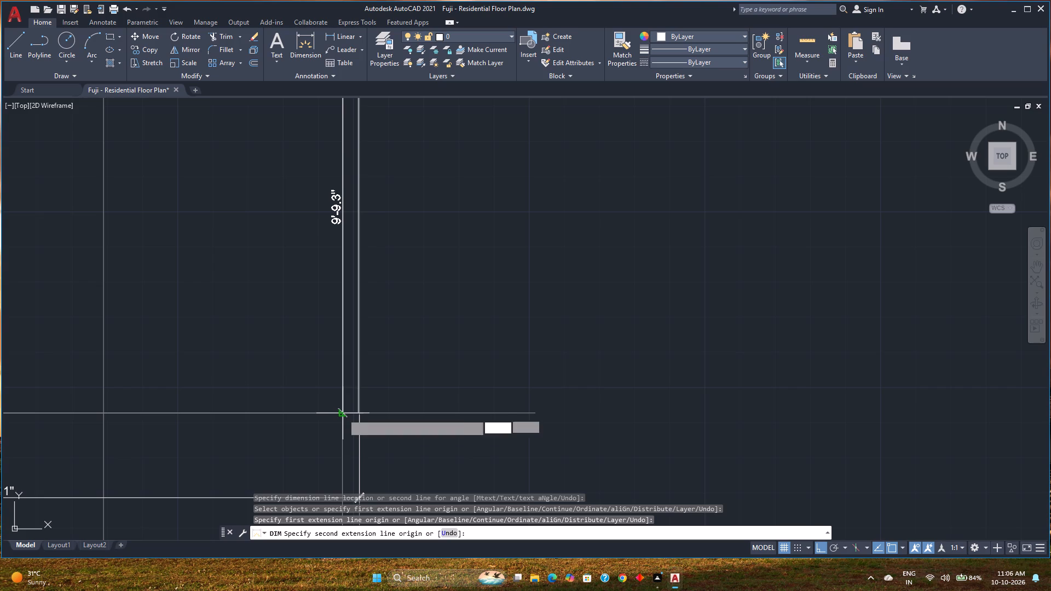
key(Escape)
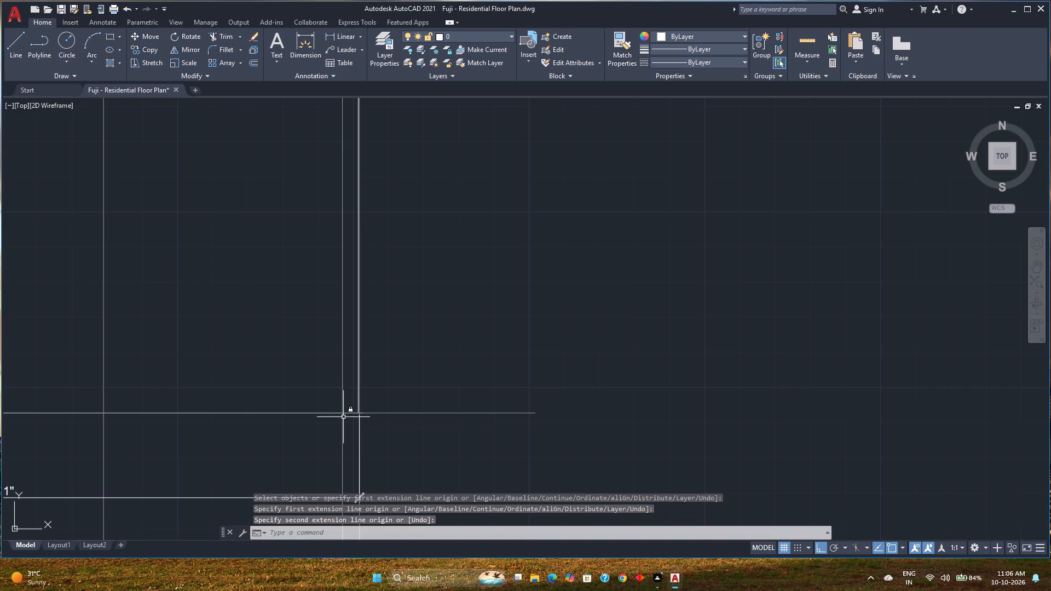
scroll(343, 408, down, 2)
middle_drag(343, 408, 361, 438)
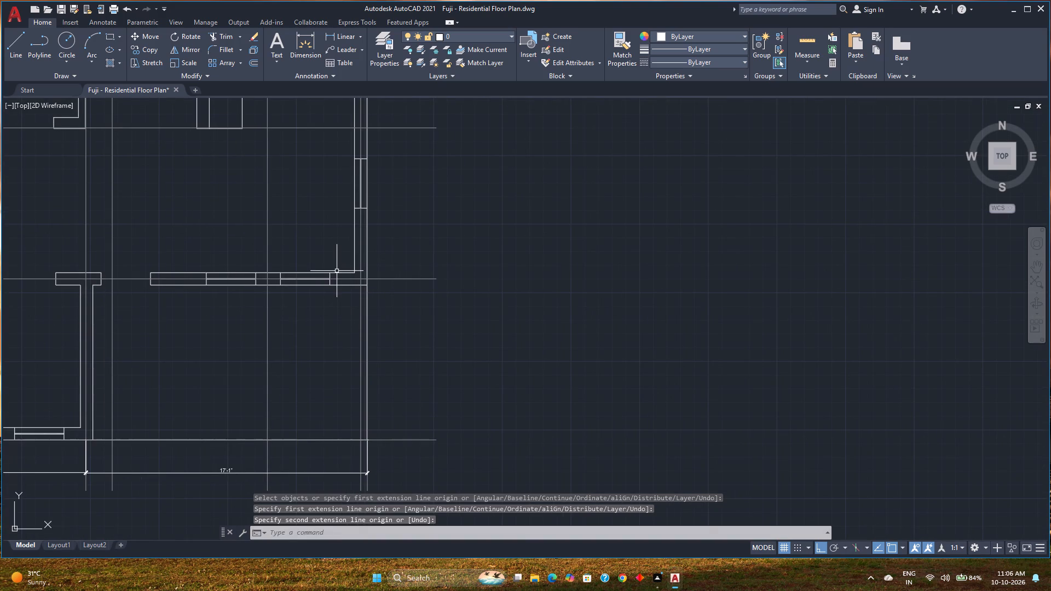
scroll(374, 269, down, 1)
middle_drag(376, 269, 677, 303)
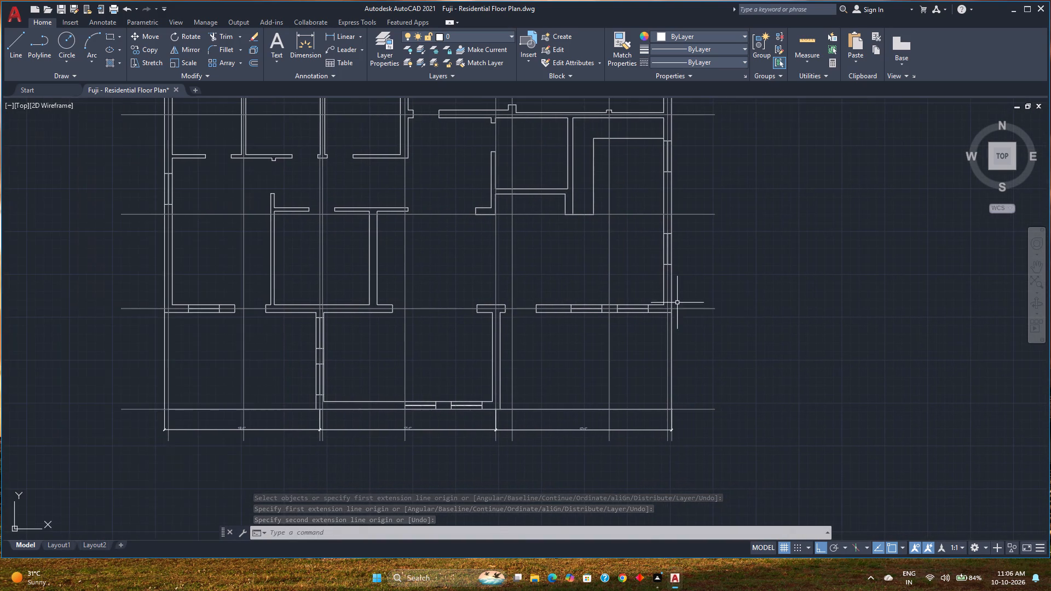
Unlock the Guide Lines layer.
middle_drag(607, 296, 391, 312)
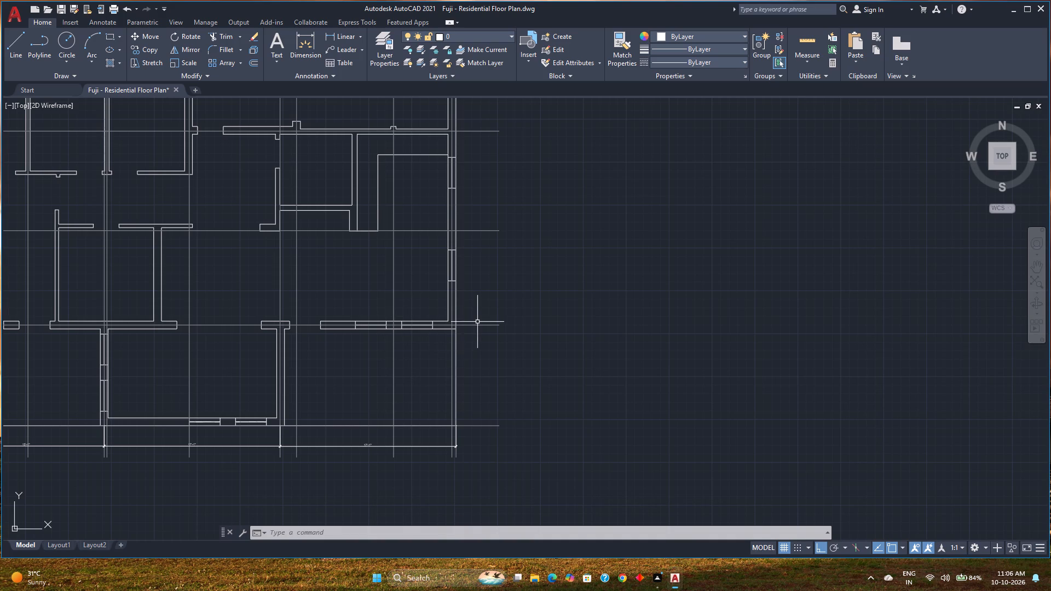
middle_drag(477, 322, 486, 354)
scroll(492, 410, down, 1)
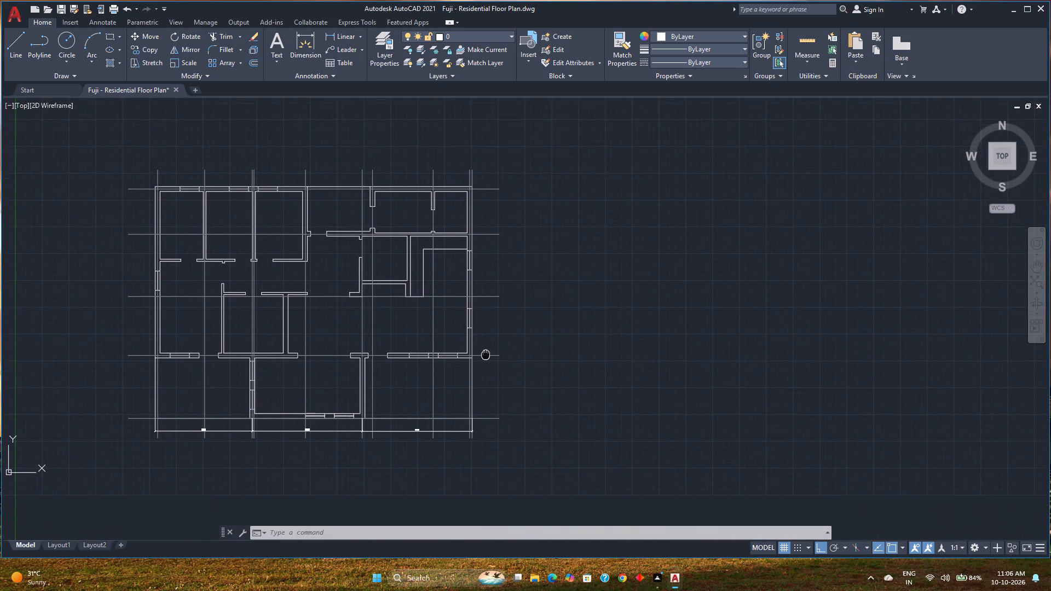
middle_drag(486, 354, 486, 353)
scroll(487, 302, up, 2)
middle_drag(484, 367, 505, 251)
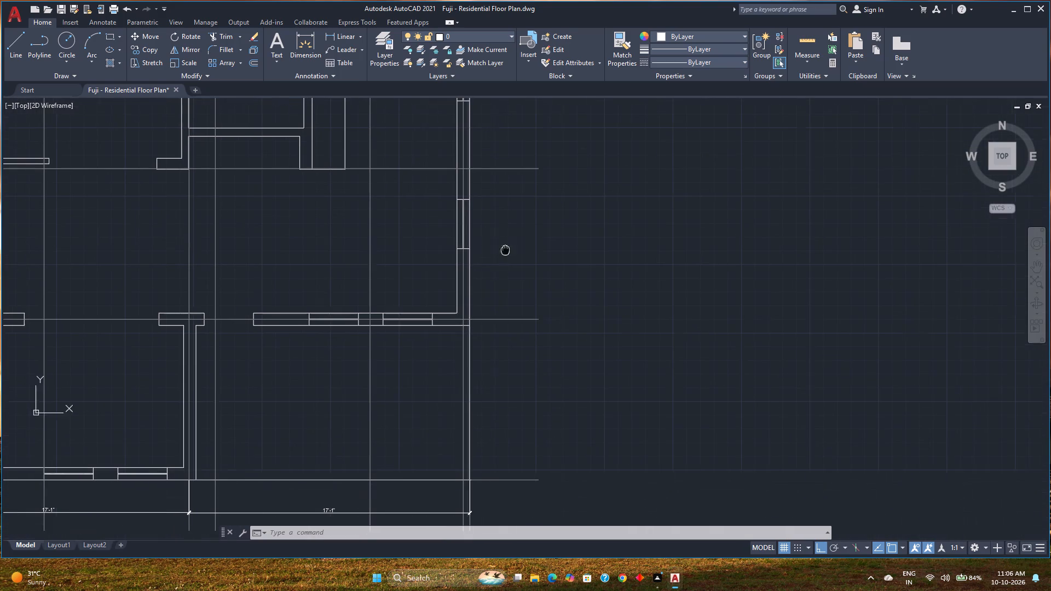
click(481, 37)
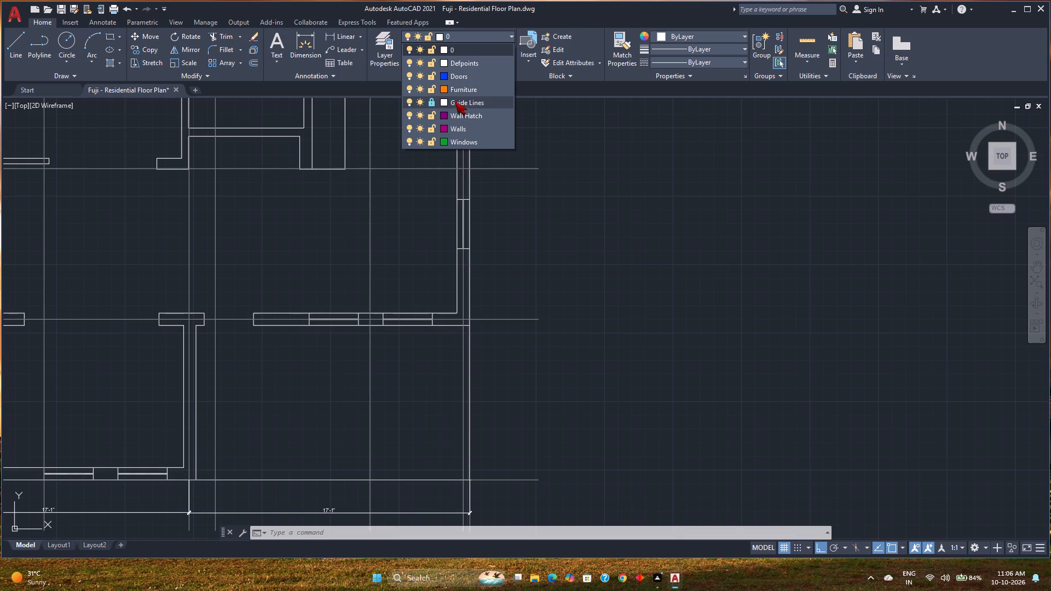
click(432, 101)
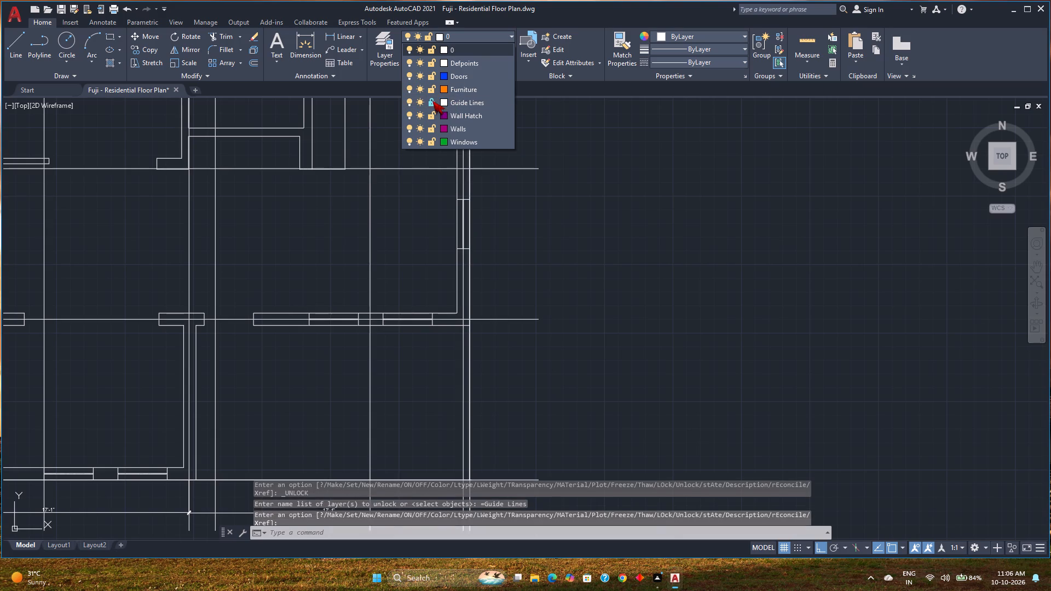
Offset the horizontal guide line through the south room's north wall 9'-9" to the south.
middle_drag(279, 439, 449, 274)
middle_drag(446, 364, 500, 242)
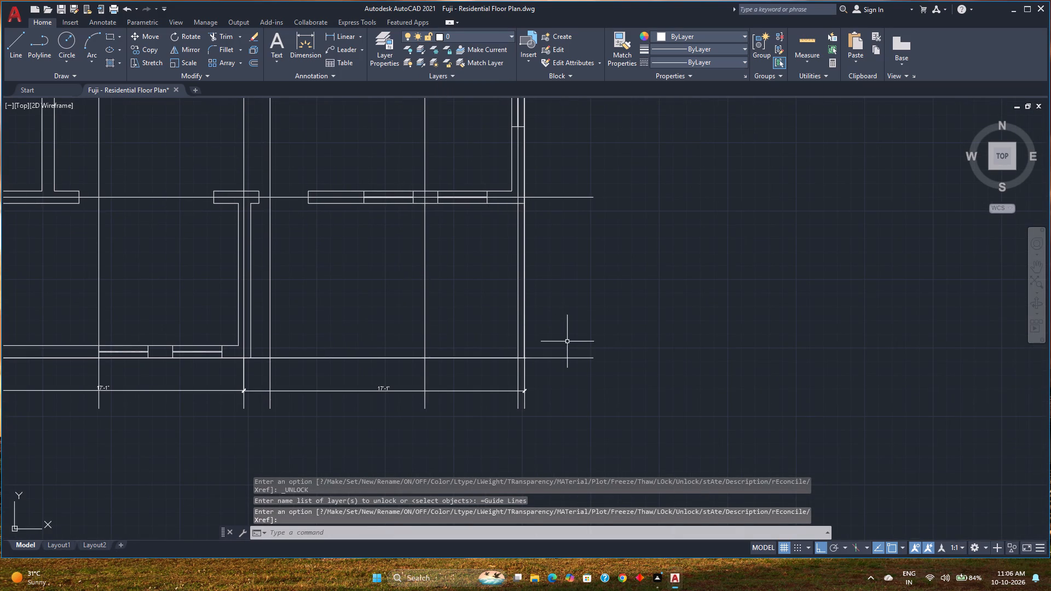
click(565, 357)
scroll(299, 345, up, 2)
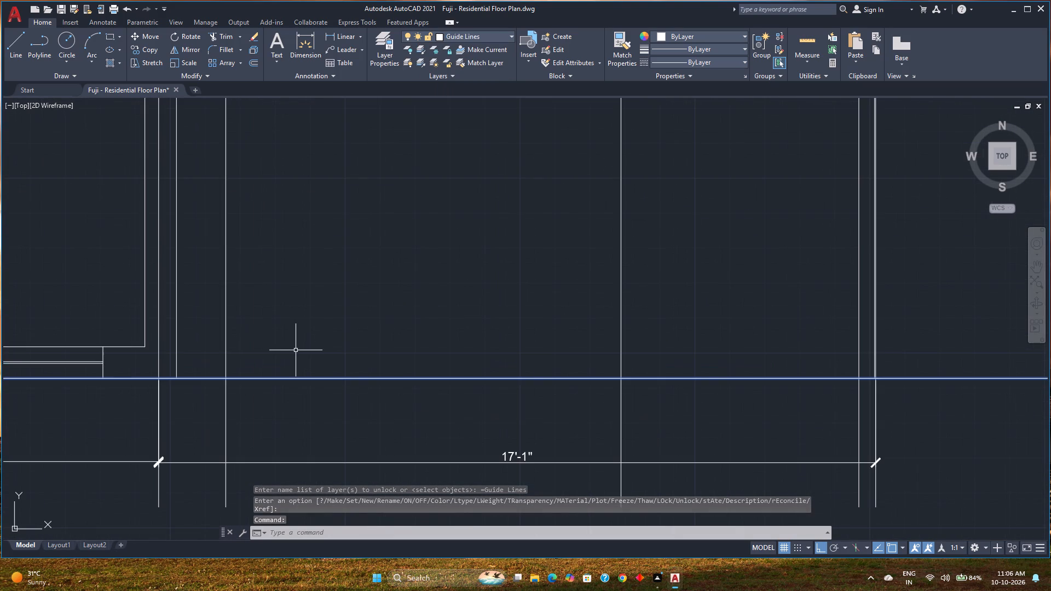
scroll(296, 350, down, 2)
middle_drag(296, 350, 278, 376)
key(Escape)
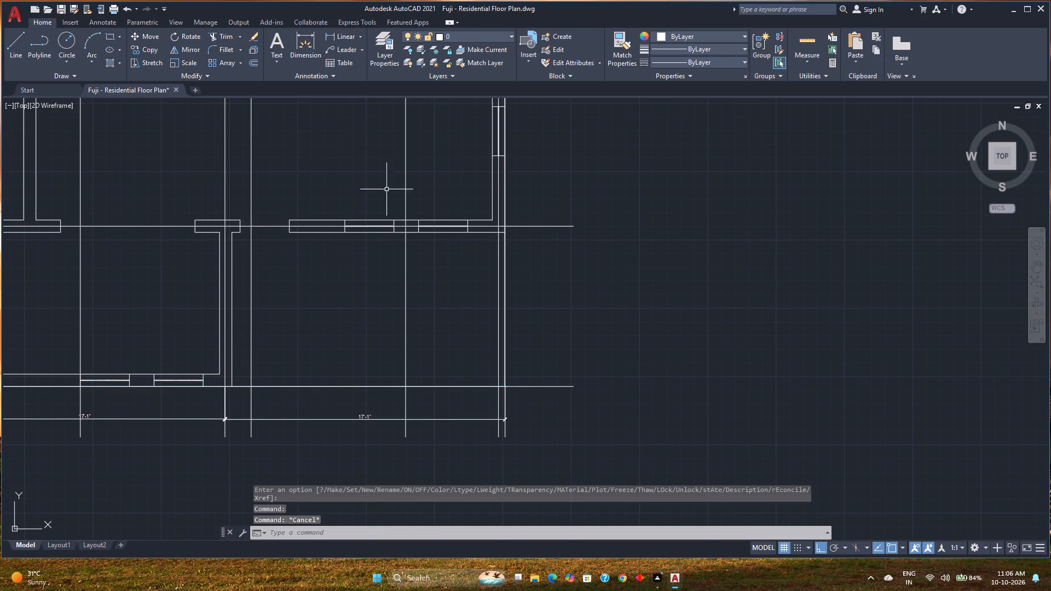
click(251, 57)
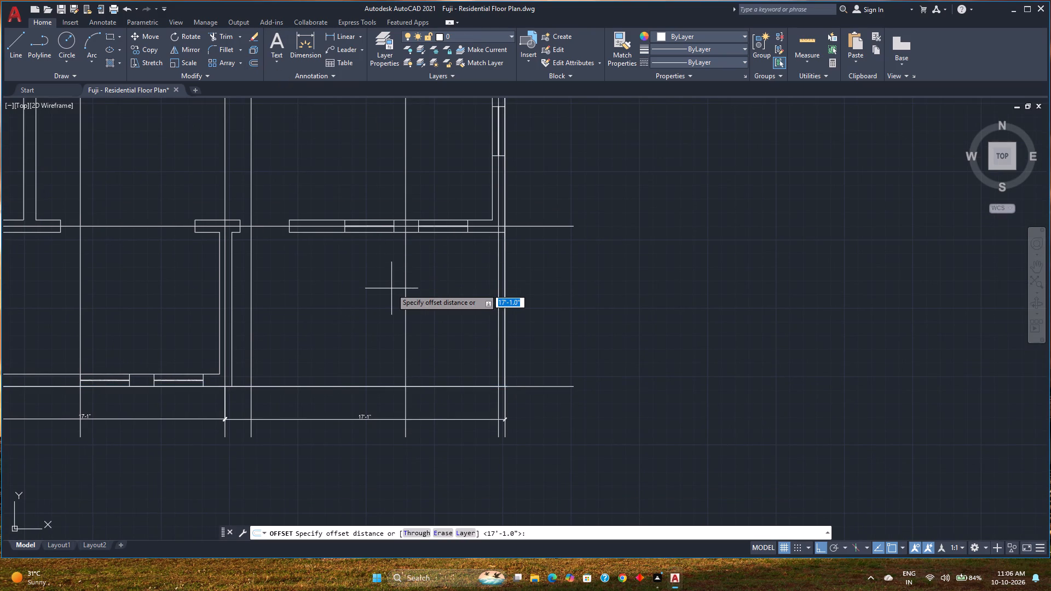
key(9)
text('9)
key(shift+quotedbl)
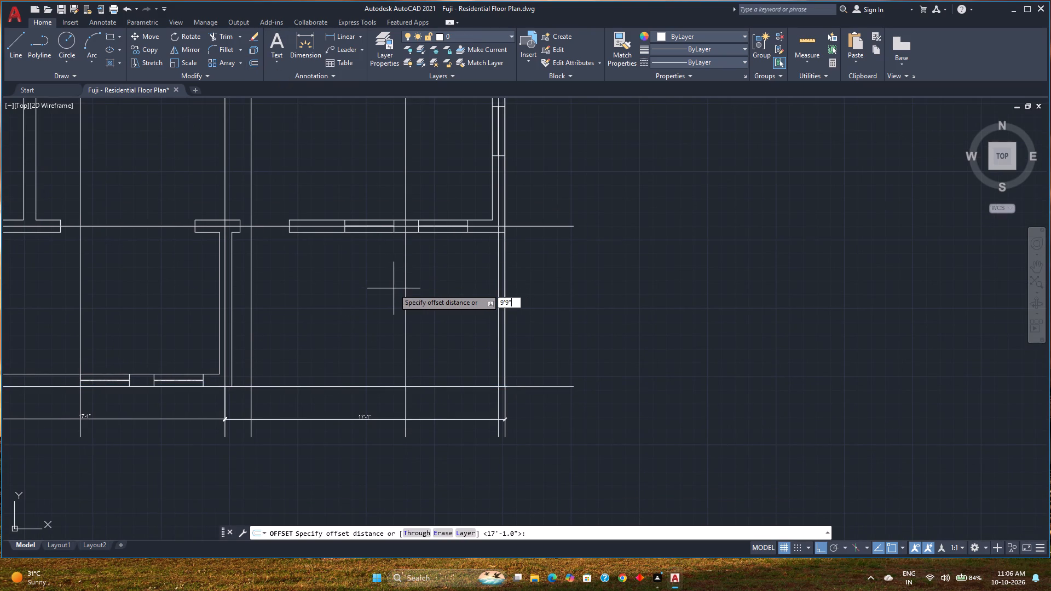
key(Return)
click(535, 225)
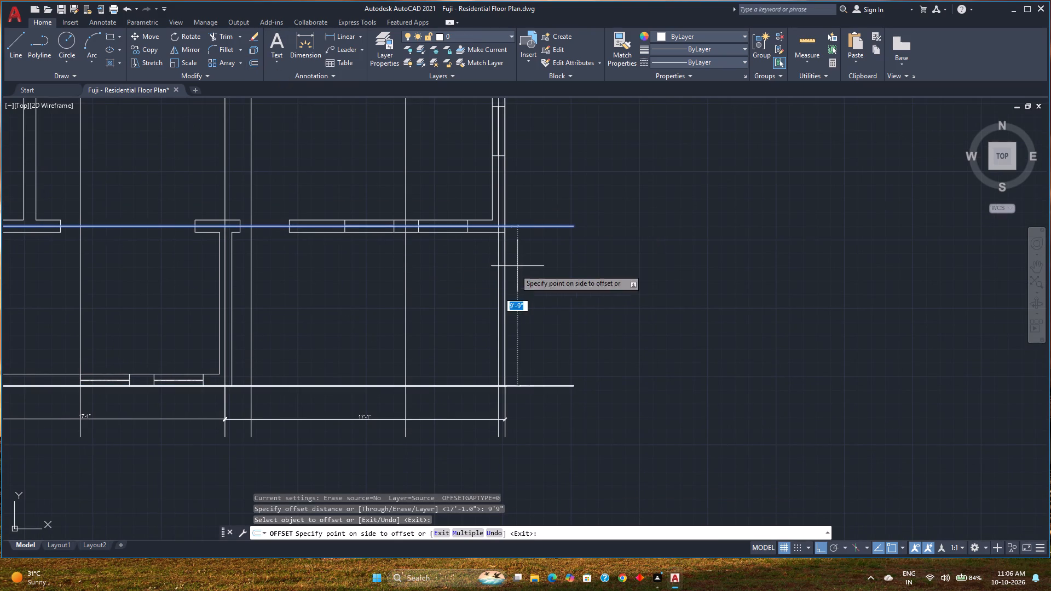
click(531, 364)
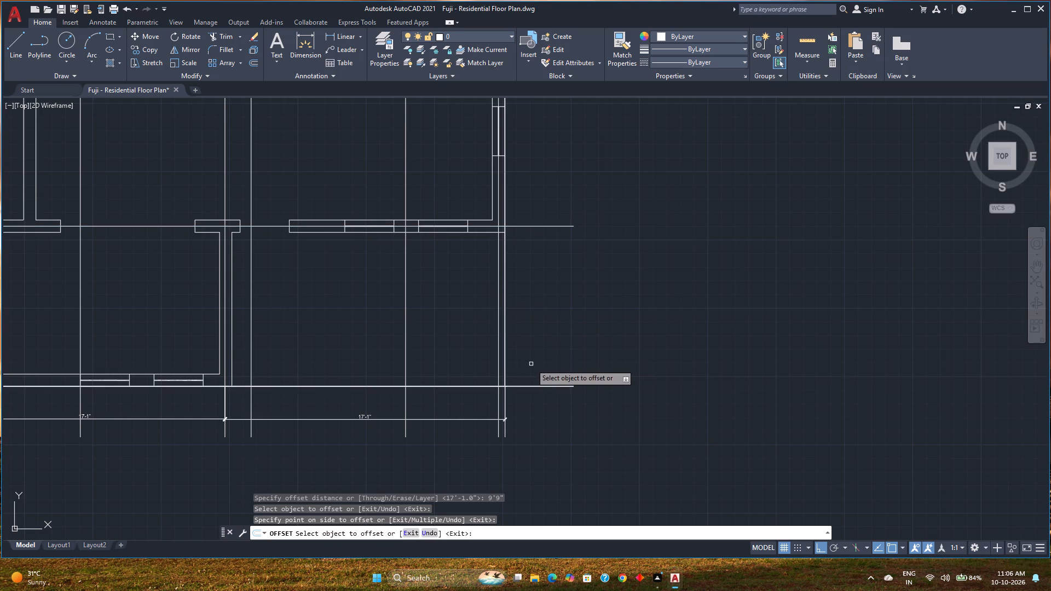
scroll(539, 393, up, 3)
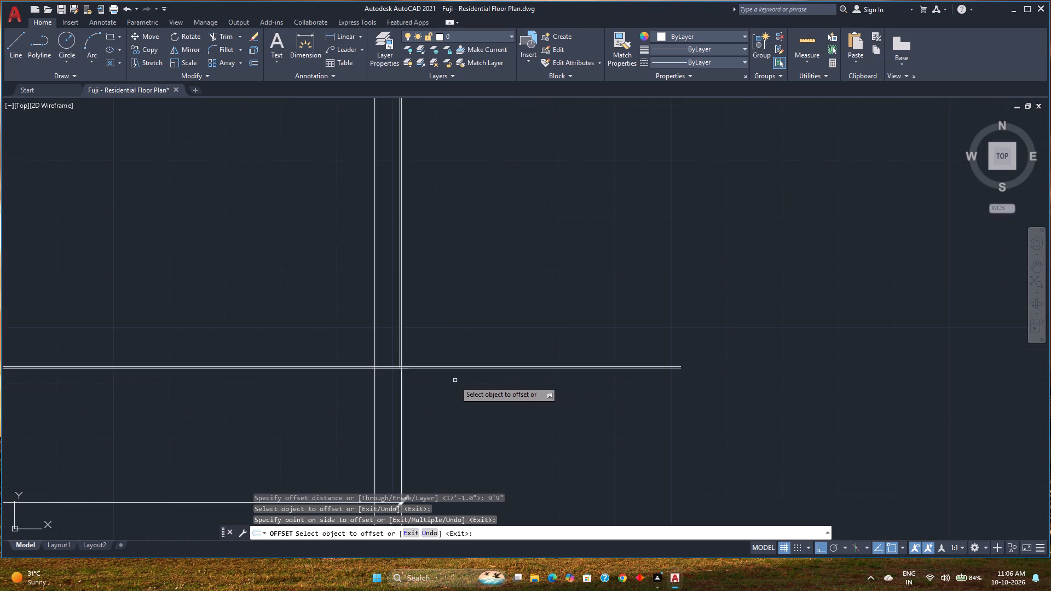
scroll(455, 380, up, 2)
middle_drag(455, 380, 539, 410)
scroll(538, 410, down, 2)
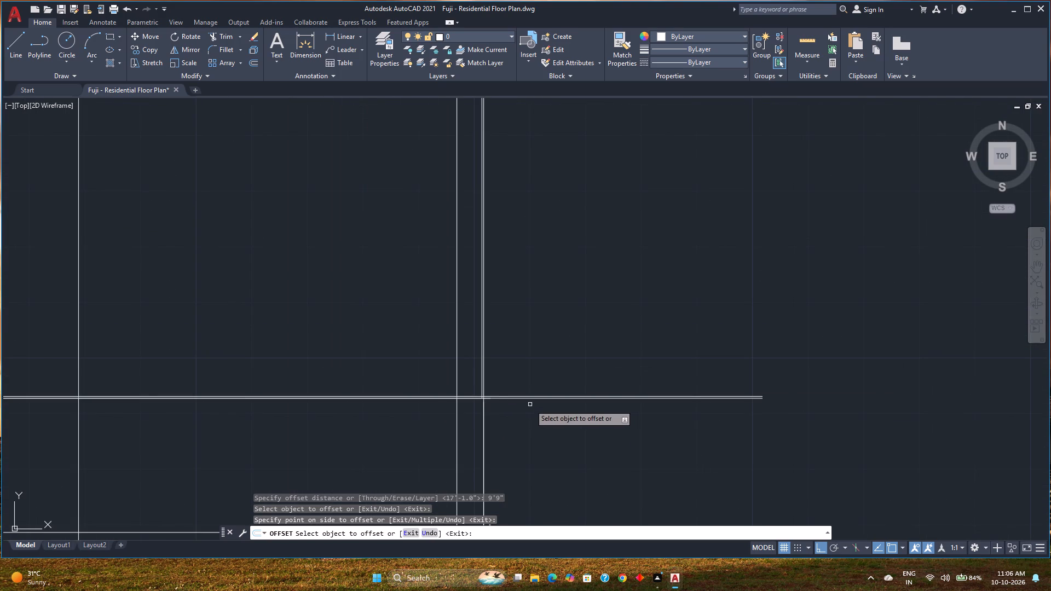
key(space)
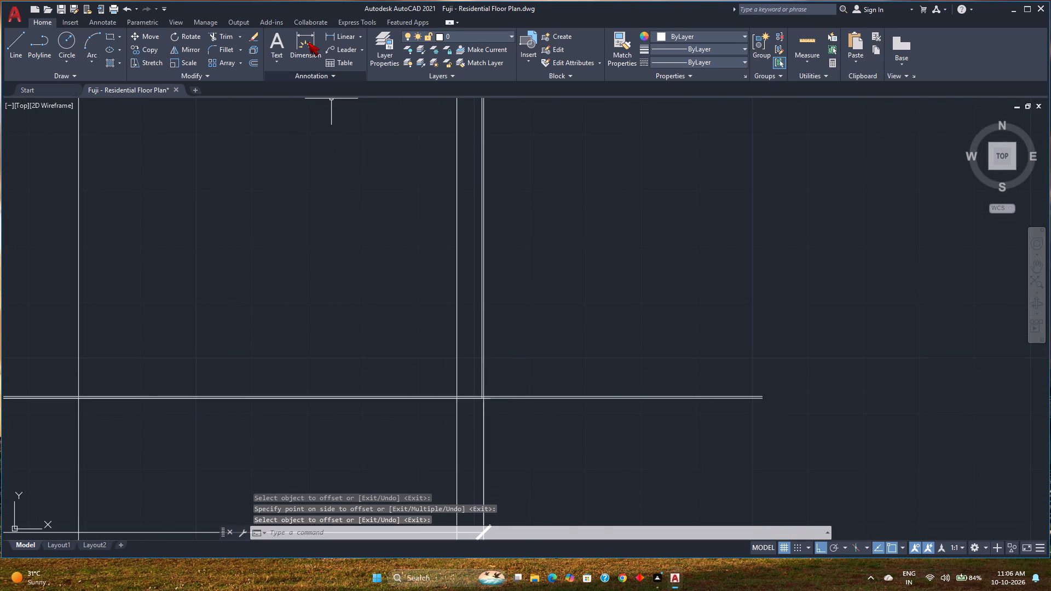
Dimension the distance between the south room's north-wall guide line and the new southern guide line, placing it outside the plan's east edge.
click(308, 42)
scroll(413, 404, down, 2)
middle_drag(413, 404, 594, 414)
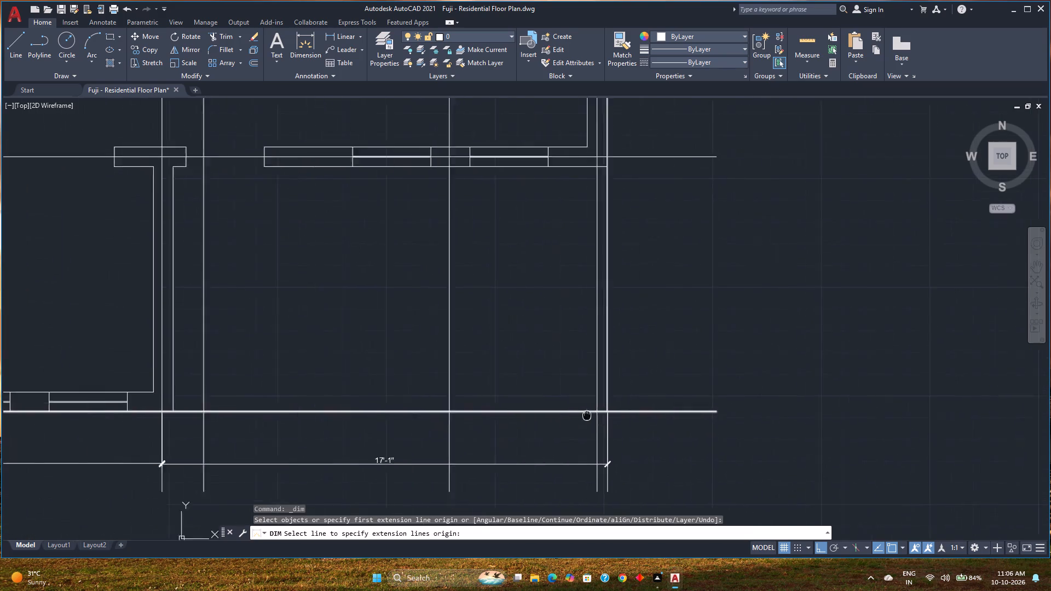
middle_drag(594, 414, 710, 414)
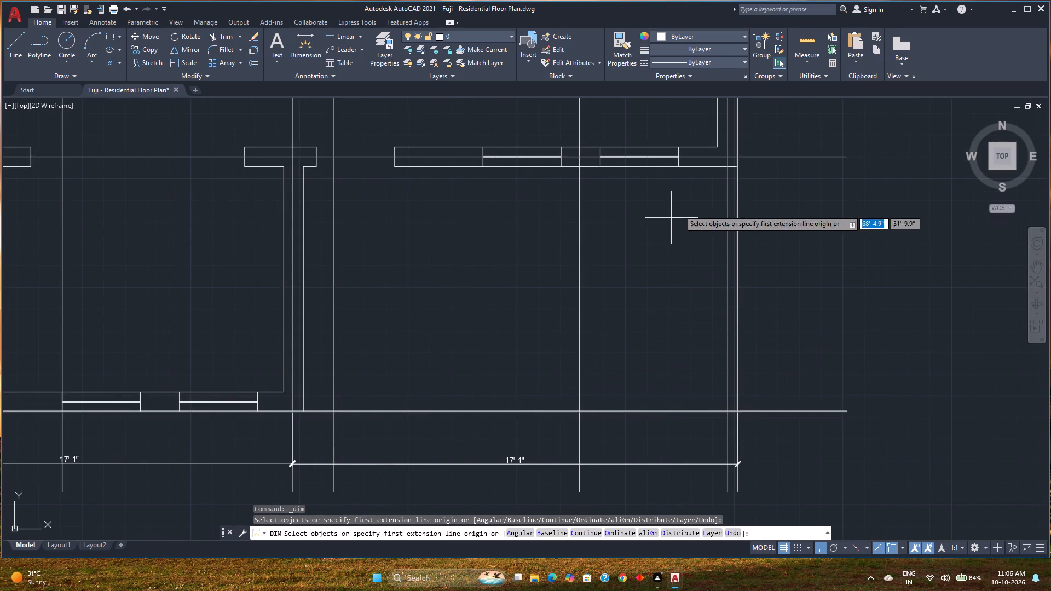
click(726, 157)
scroll(726, 418, up, 5)
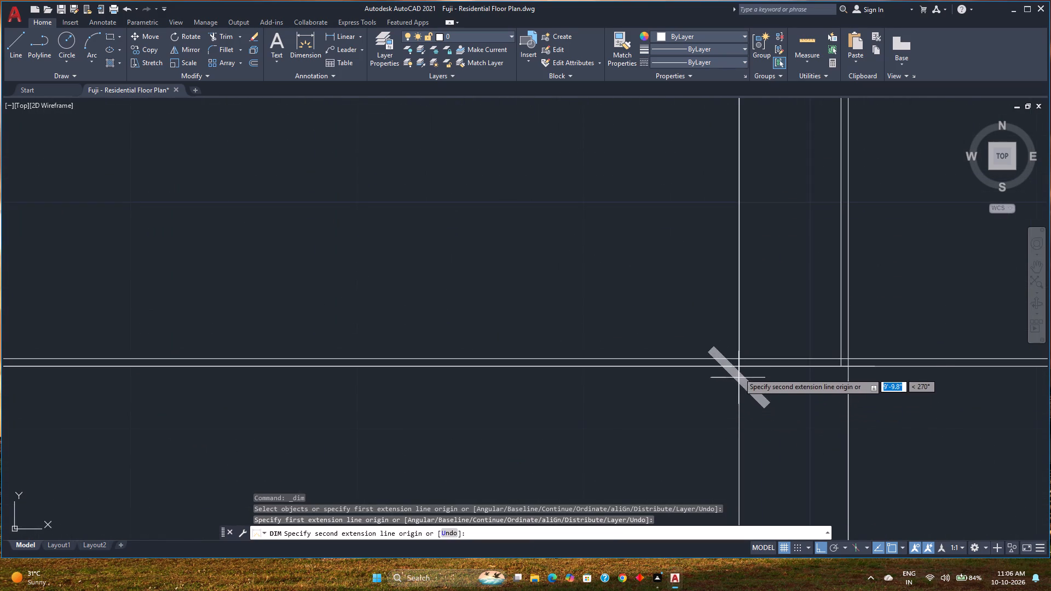
click(741, 356)
scroll(741, 356, down, 3)
middle_drag(741, 356, 670, 380)
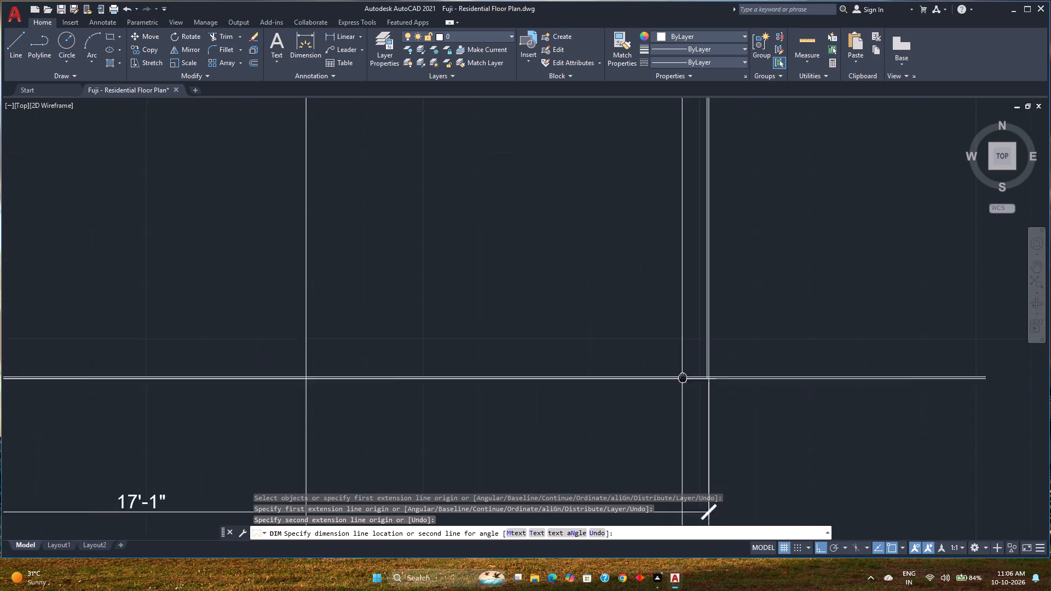
middle_drag(670, 380, 483, 441)
scroll(600, 432, down, 1)
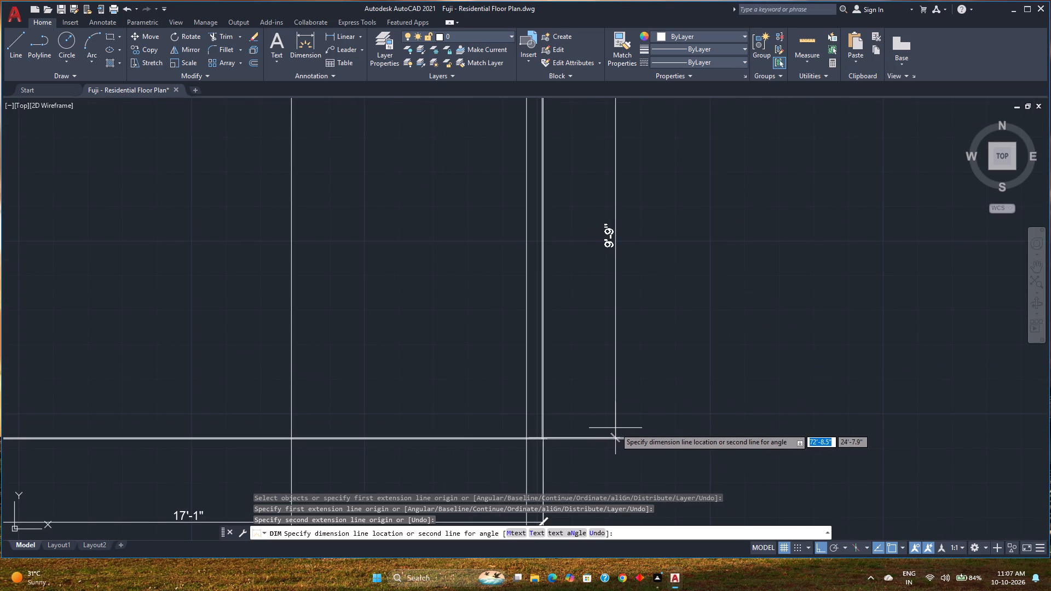
scroll(616, 428, down, 3)
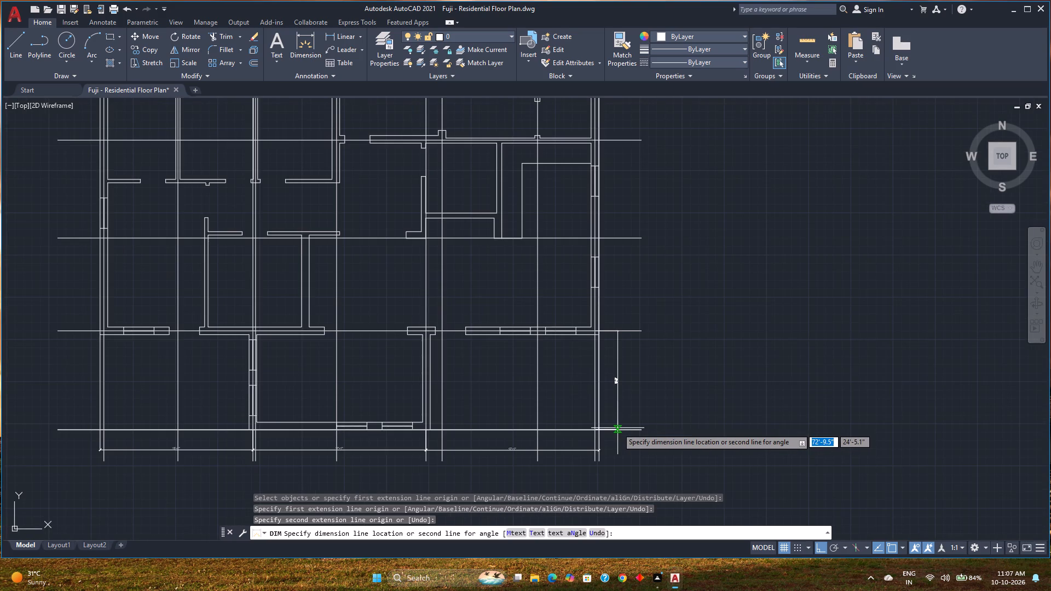
click(623, 427)
scroll(625, 433, up, 1)
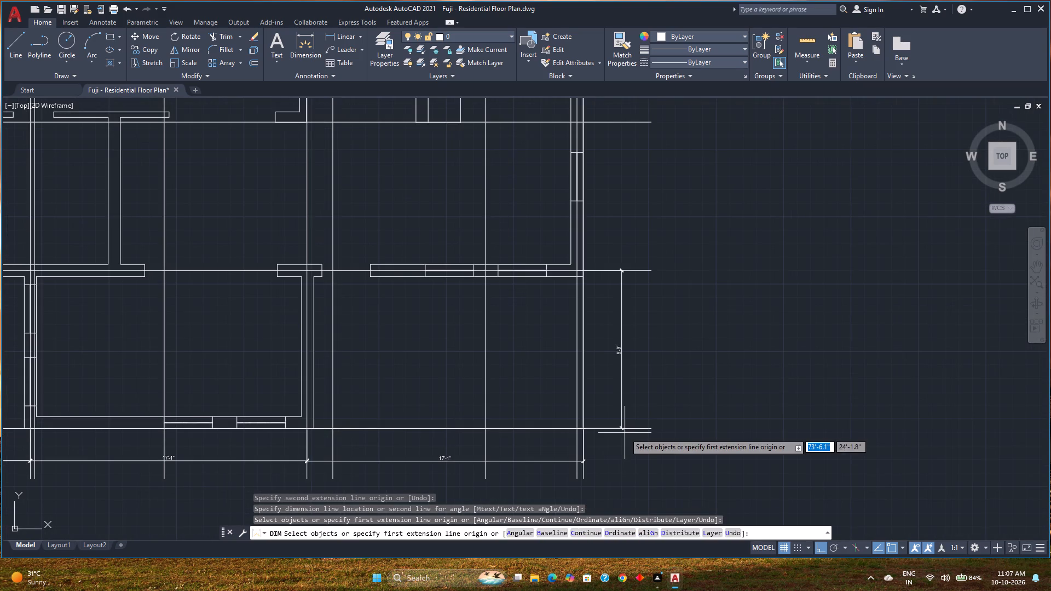
key(space)
Delete the old southernmost horizontal guide line lying just below the newly offset one.
scroll(626, 426, up, 4)
scroll(668, 457, up, 2)
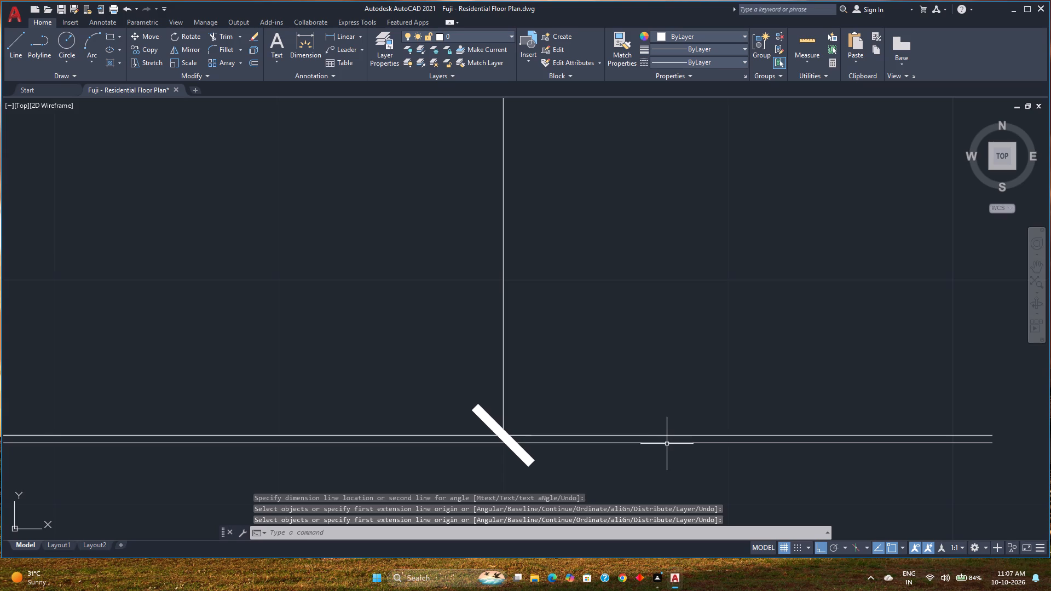
click(666, 442)
key(Delete)
Lock the Guide Lines layer.
scroll(632, 447, down, 4)
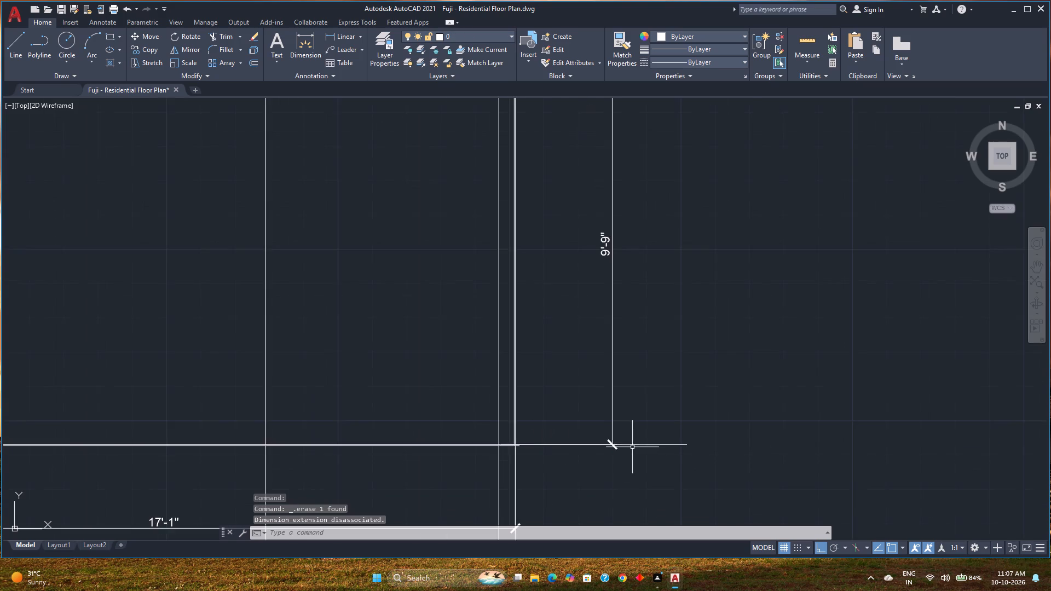
scroll(587, 447, down, 1)
middle_drag(494, 460, 724, 372)
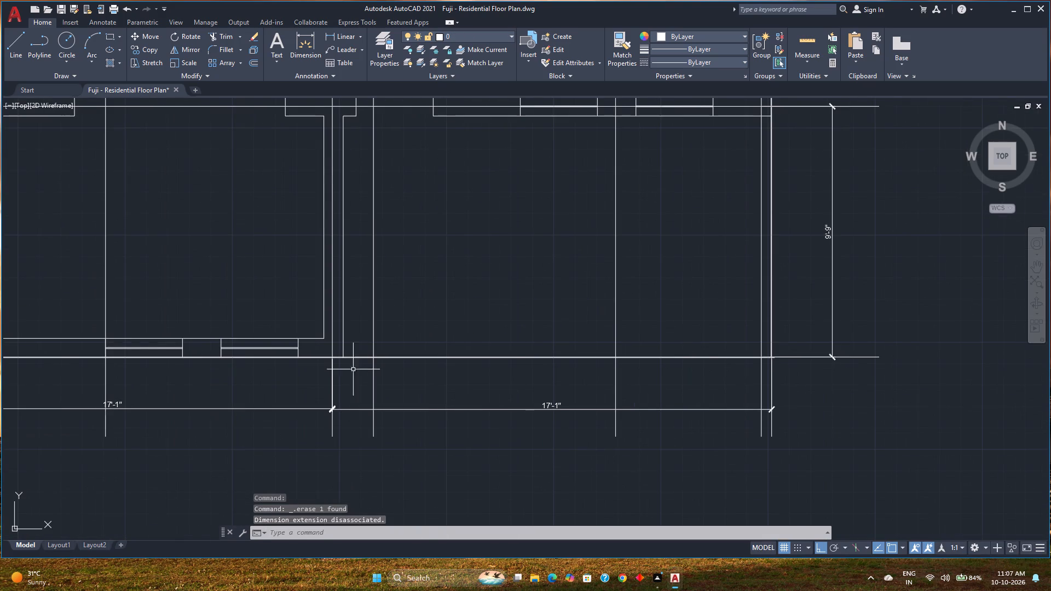
scroll(337, 369, up, 5)
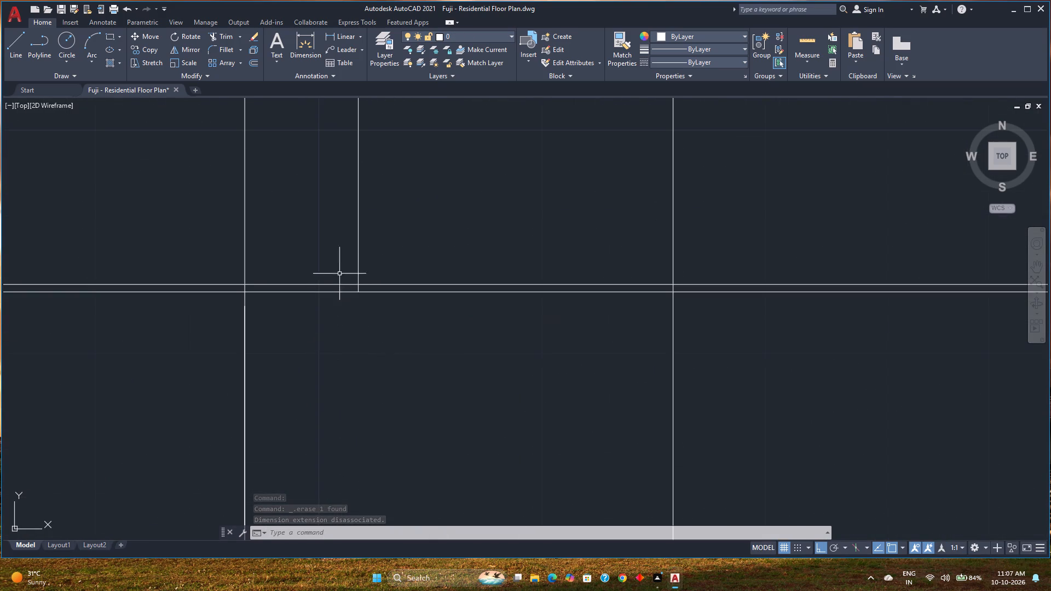
scroll(465, 384, down, 3)
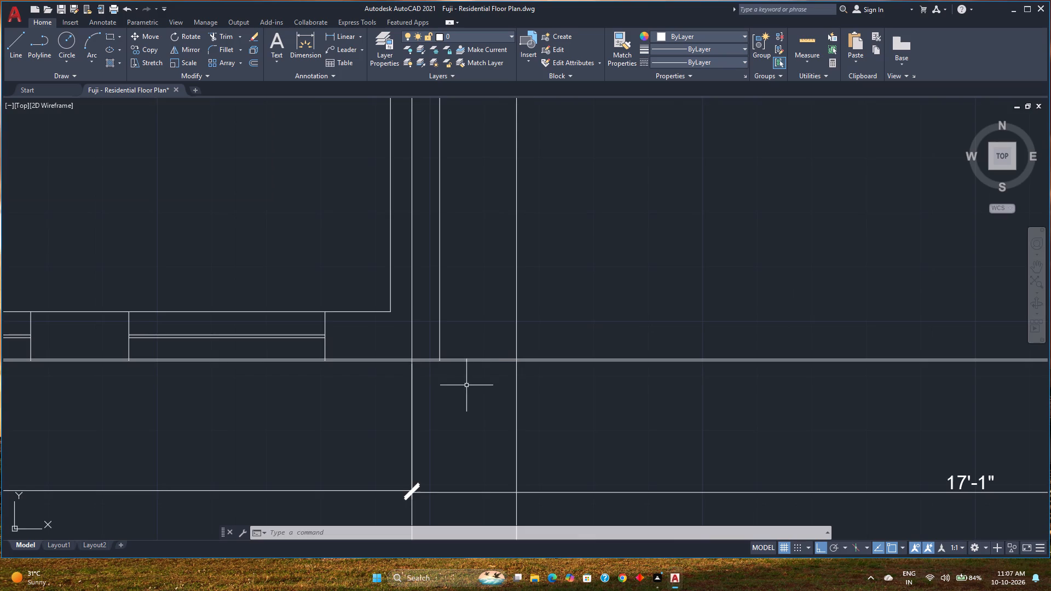
scroll(467, 386, down, 1)
middle_drag(467, 386, 309, 418)
scroll(311, 410, down, 2)
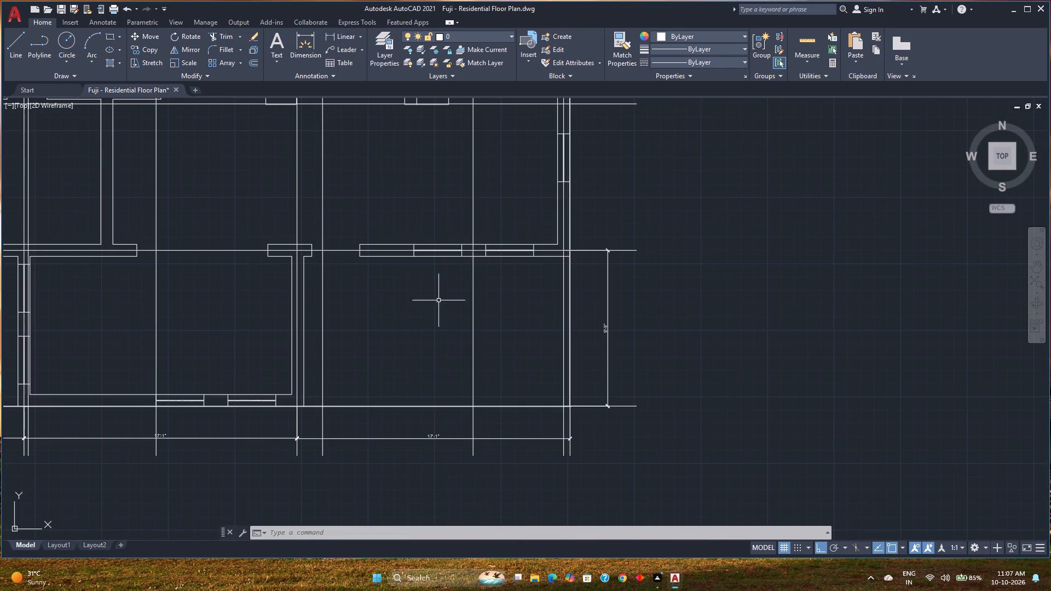
click(466, 36)
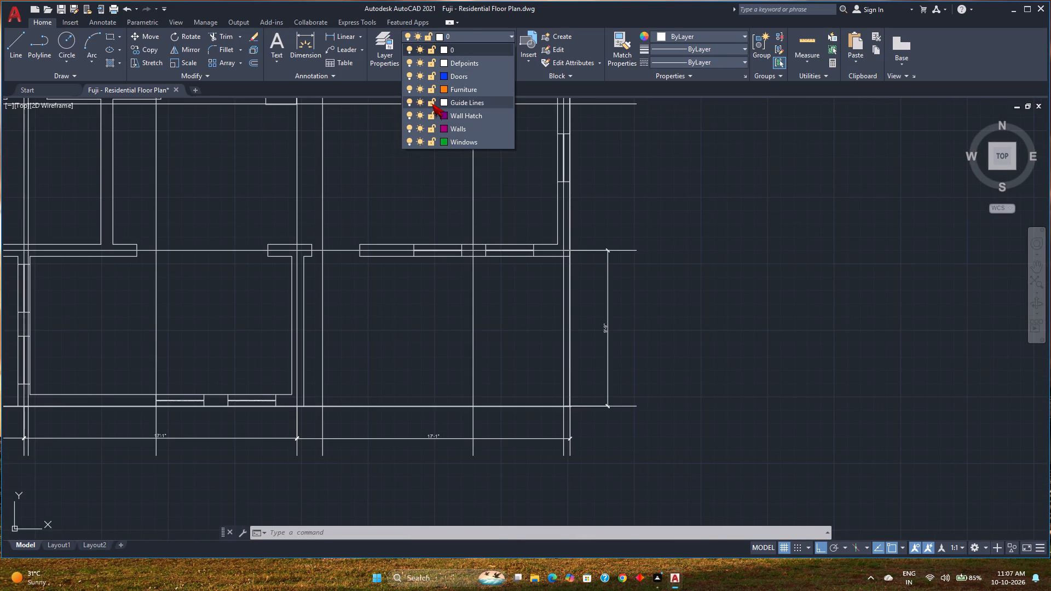
click(432, 103)
Move the whole unlocked plan with its dimensions north until the south room's southeast outer wall end meets the southern guide line.
scroll(437, 250, down, 3)
middle_drag(437, 250, 467, 305)
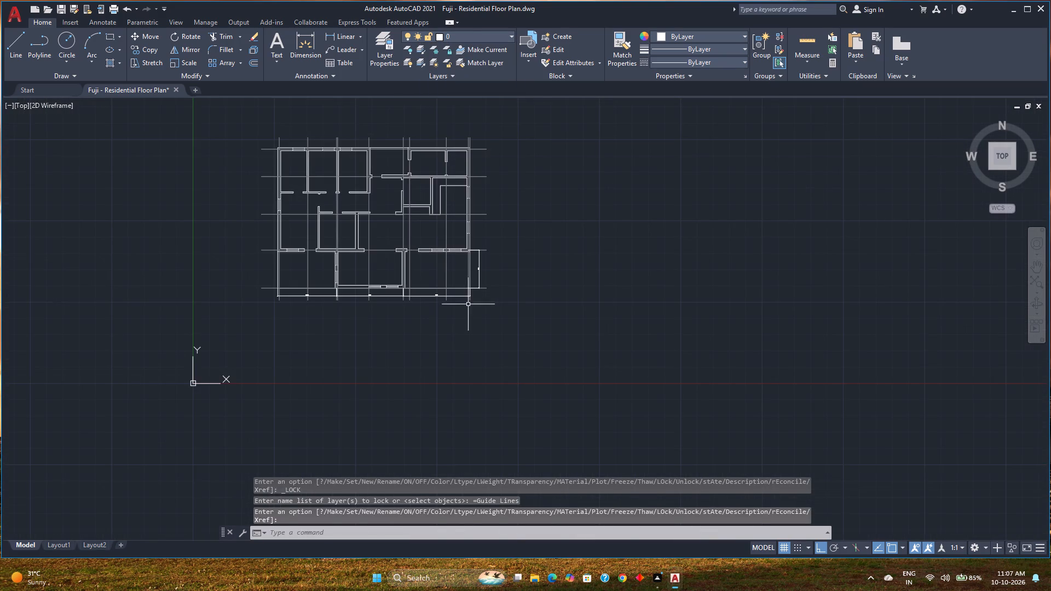
scroll(477, 307, up, 2)
middle_drag(477, 307, 566, 380)
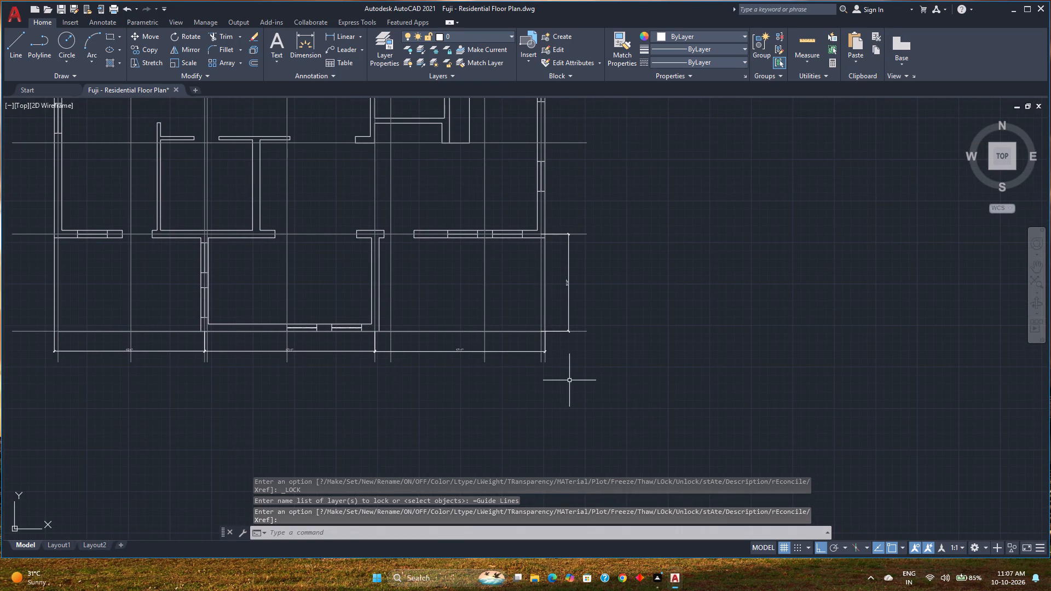
click(570, 380)
scroll(386, 258, down, 3)
middle_drag(386, 259, 474, 396)
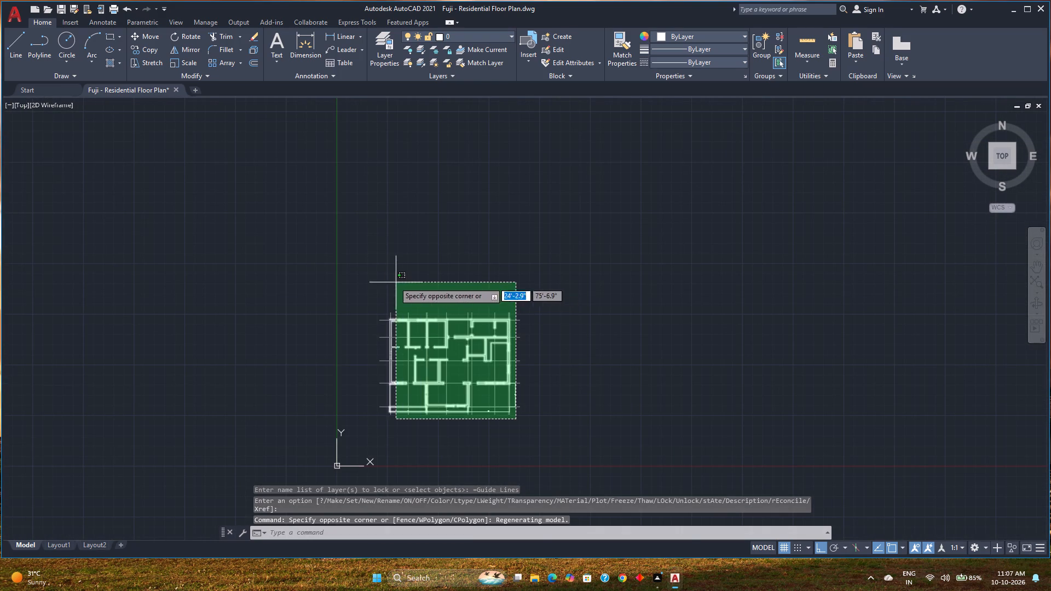
click(382, 281)
scroll(437, 393, up, 2)
scroll(480, 441, up, 3)
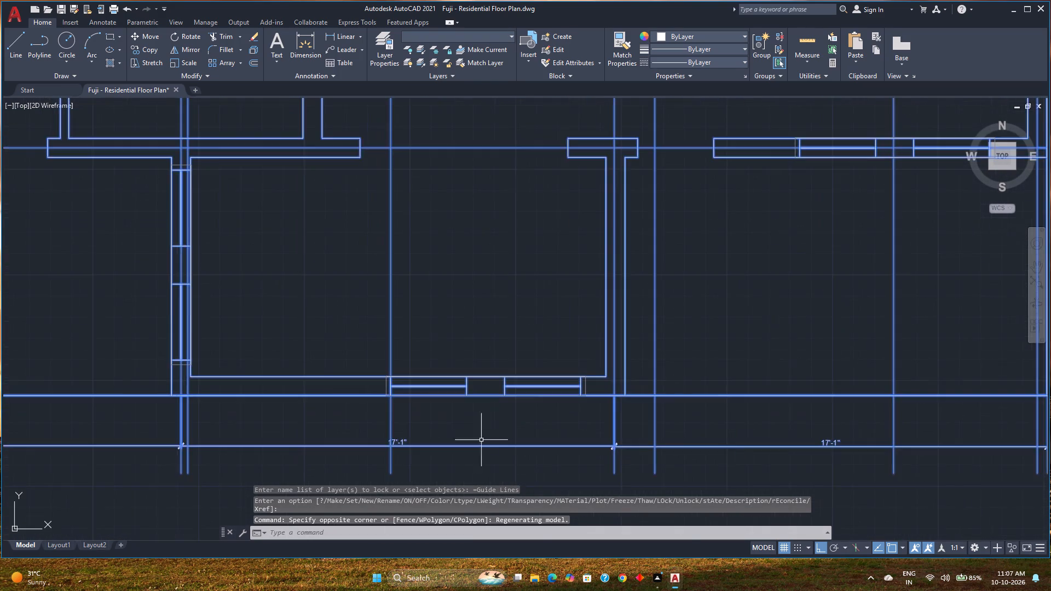
scroll(536, 425, up, 1)
middle_drag(542, 425, 261, 427)
scroll(343, 380, up, 3)
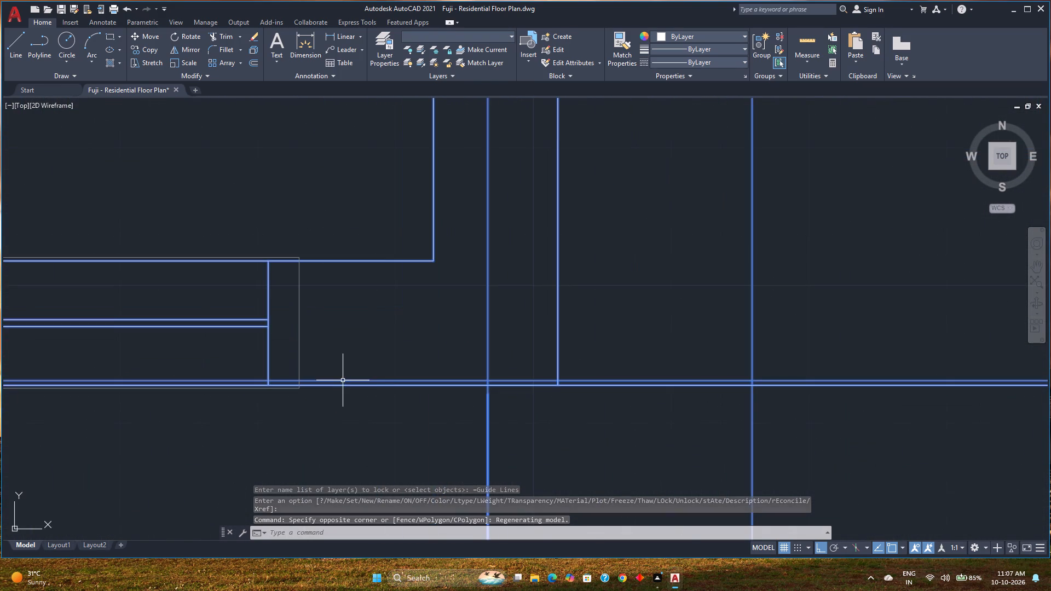
scroll(350, 392, up, 4)
scroll(350, 392, down, 5)
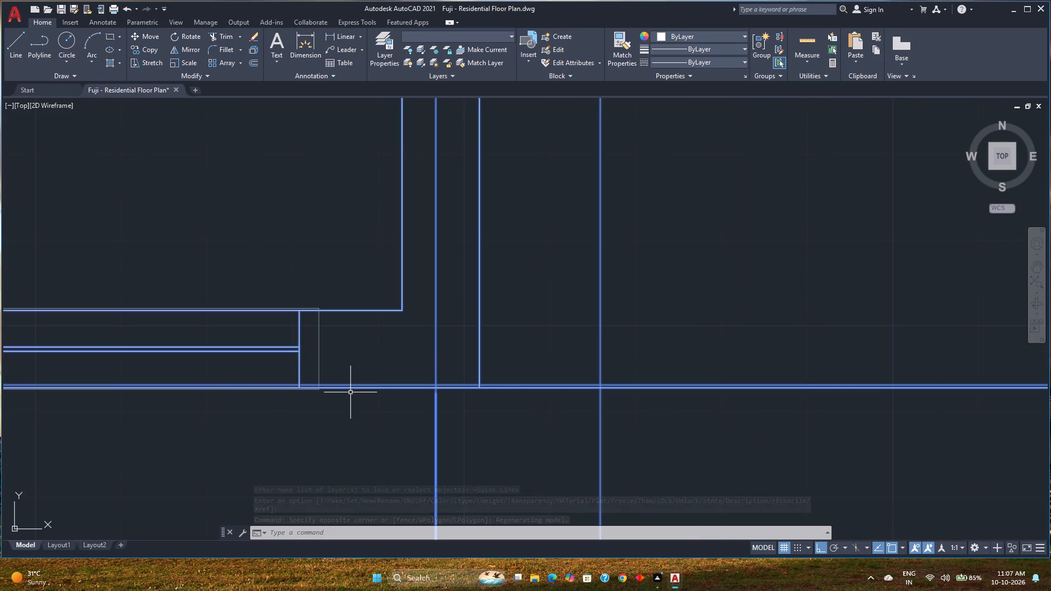
scroll(350, 392, down, 2)
key(m)
key(Return)
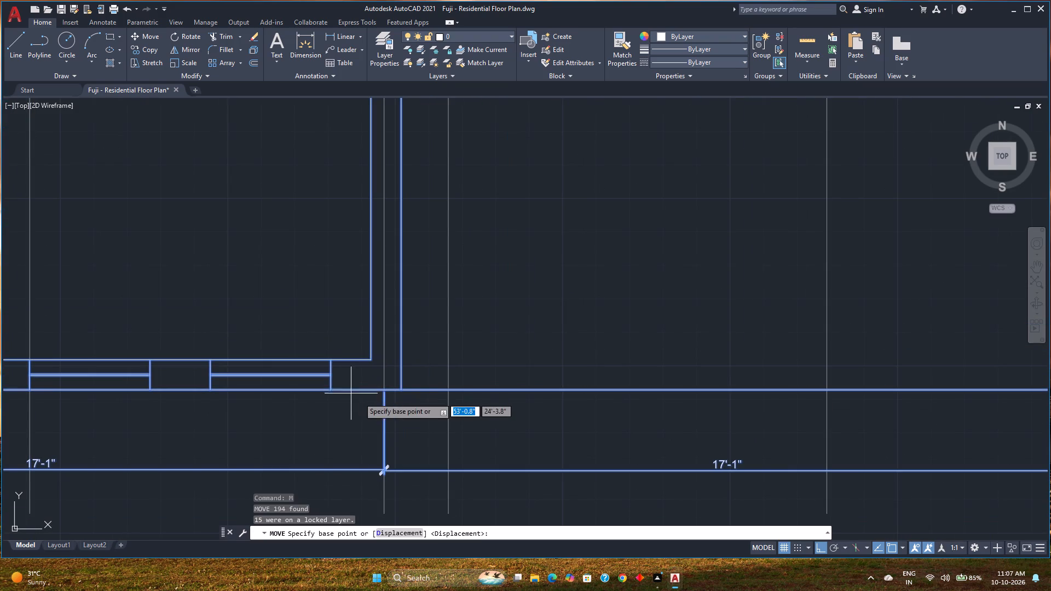
scroll(416, 409, down, 2)
scroll(416, 409, up, 6)
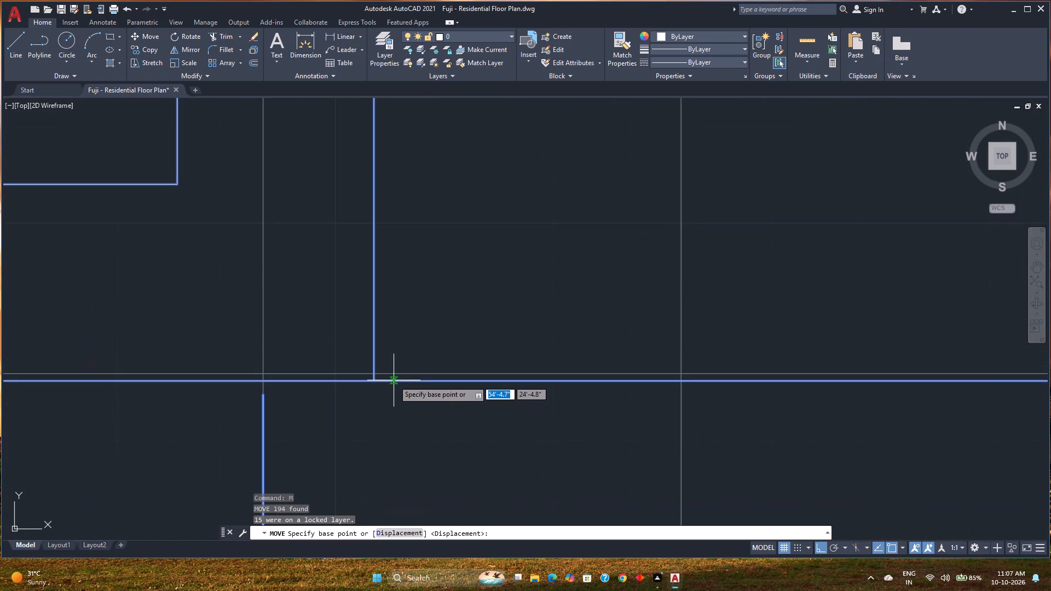
scroll(393, 380, up, 3)
click(336, 381)
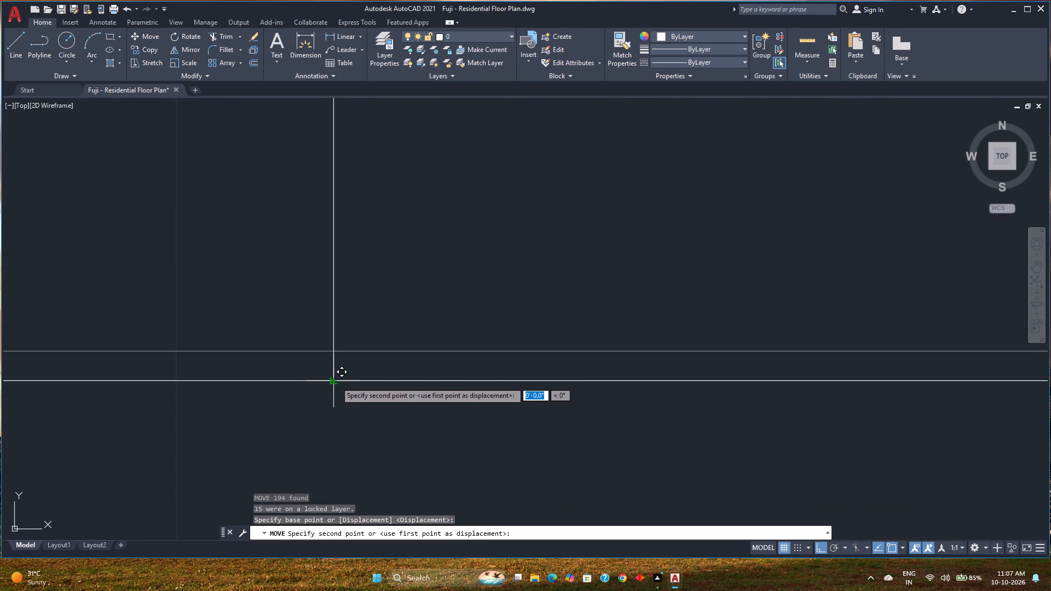
click(333, 352)
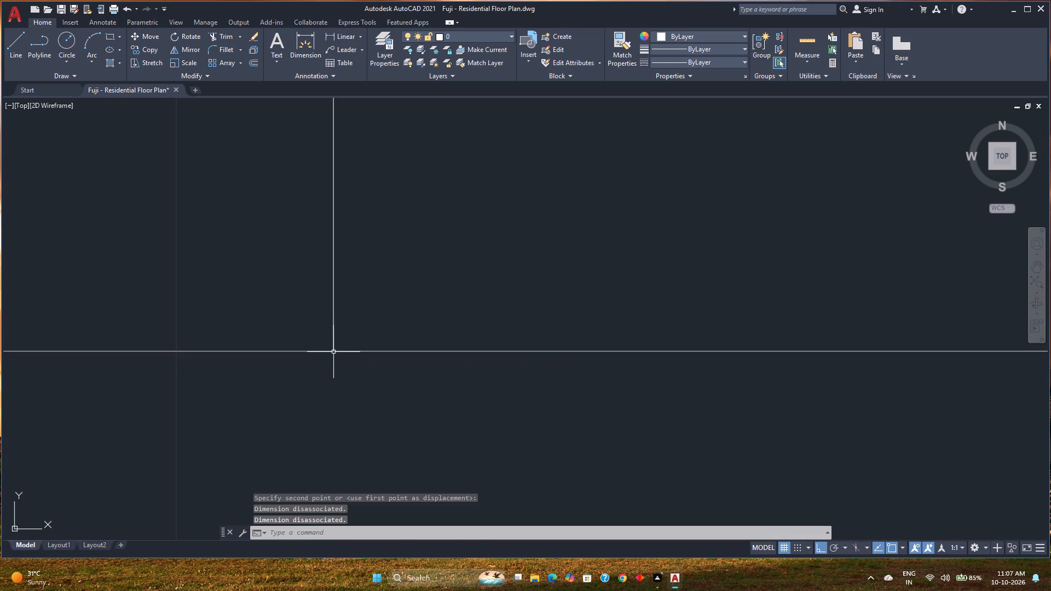
scroll(349, 389, down, 9)
middle_drag(354, 392, 292, 397)
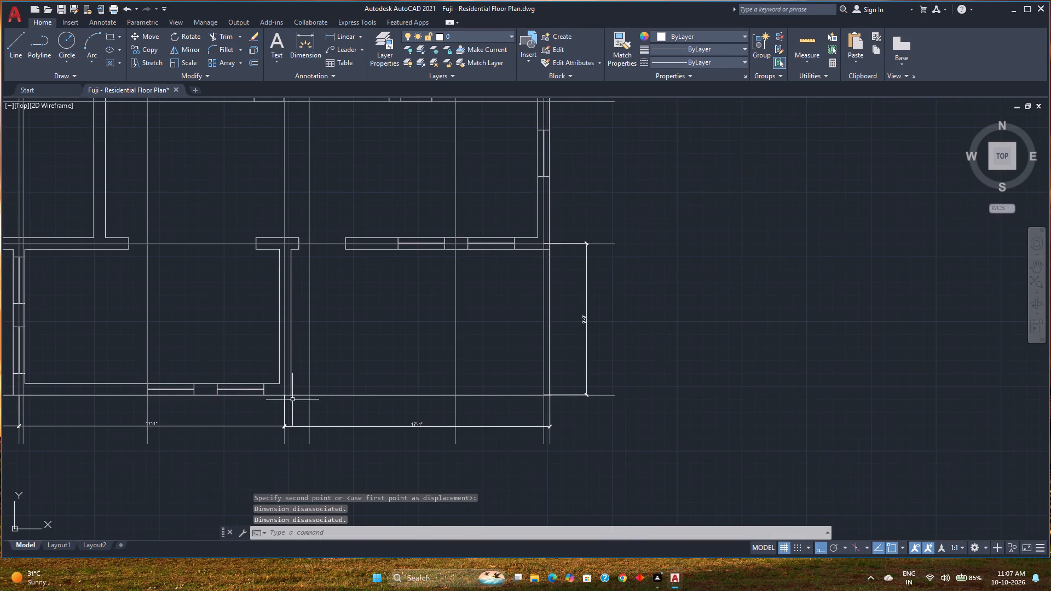
key(Escape)
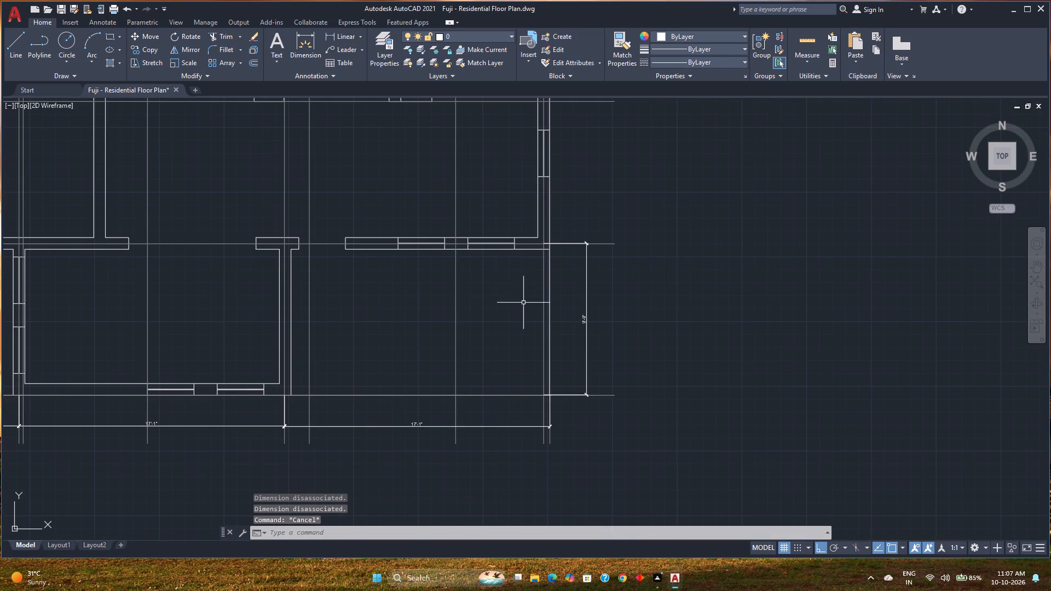
key(Escape)
Inspect how the east wall line meets the guide lines at the south room's north wall and at the southern edge.
scroll(552, 252, up, 5)
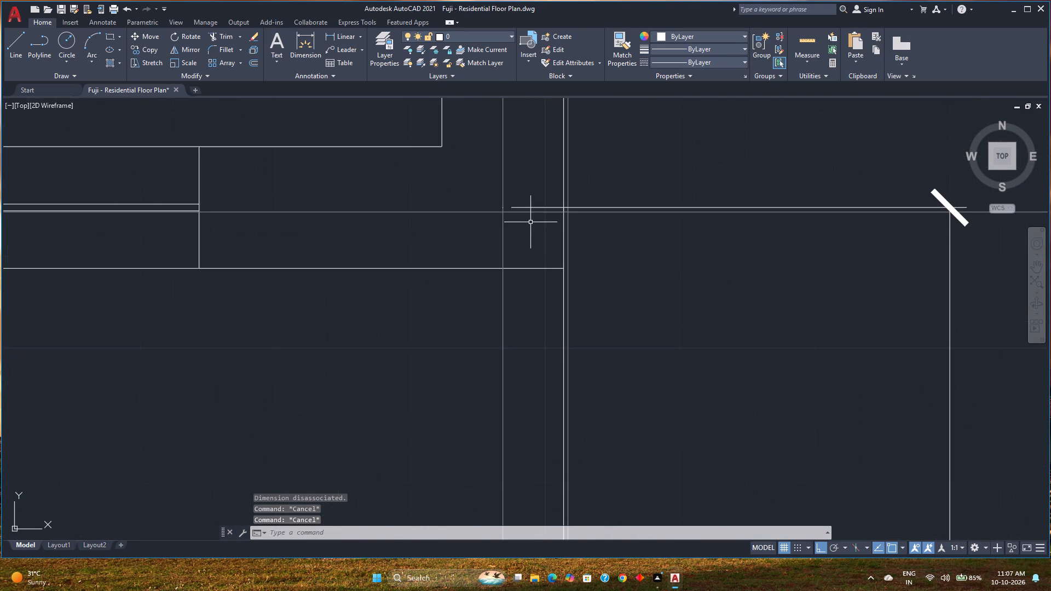
scroll(536, 225, down, 2)
scroll(547, 298, down, 1)
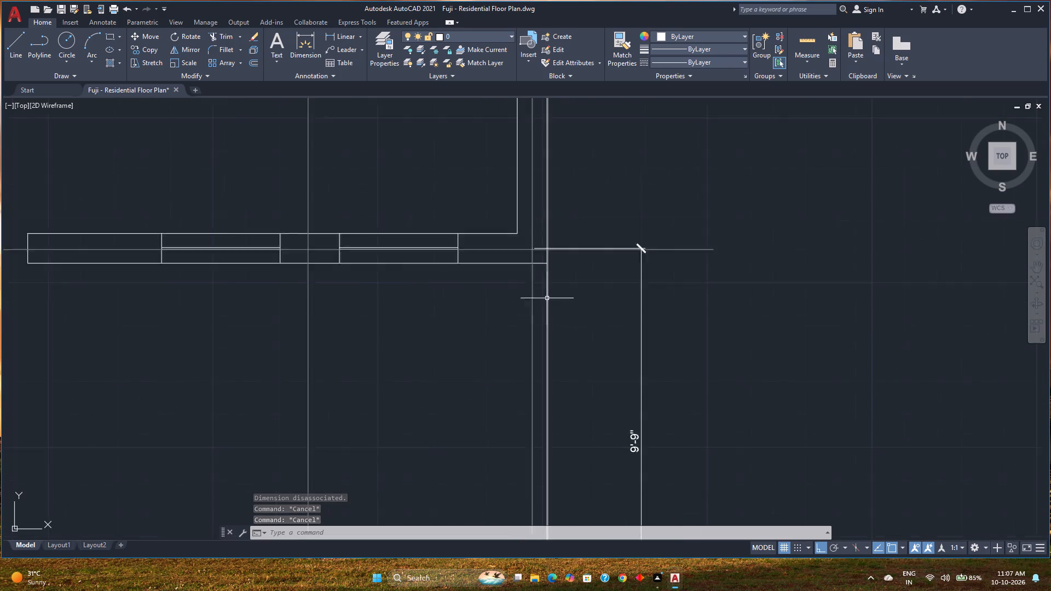
scroll(547, 298, down, 1)
middle_drag(547, 298, 799, 290)
scroll(452, 327, down, 2)
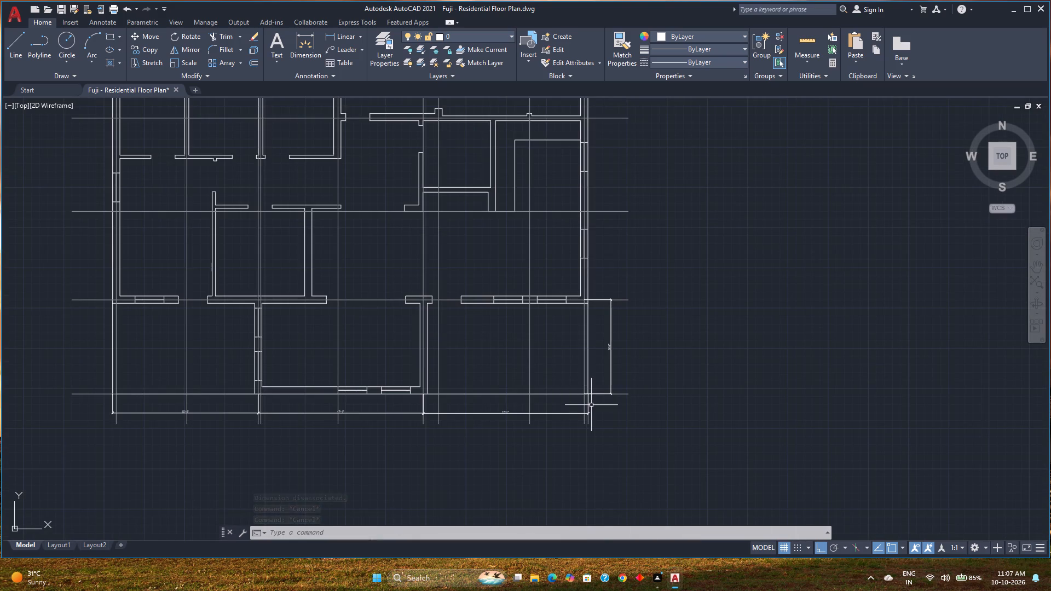
scroll(591, 405, up, 3)
scroll(586, 338, up, 3)
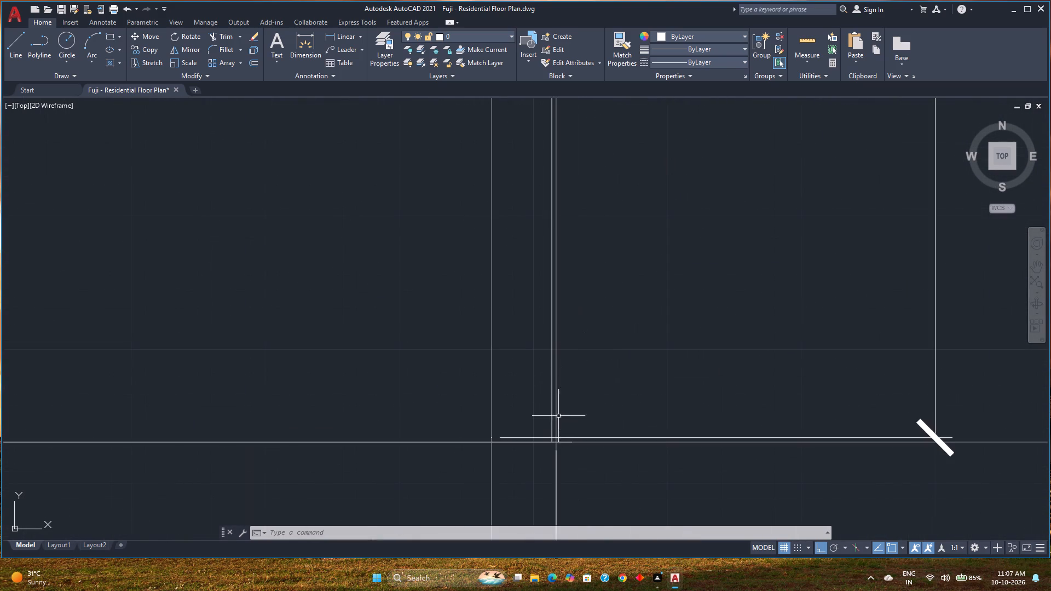
scroll(557, 410, down, 6)
middle_drag(528, 408, 540, 428)
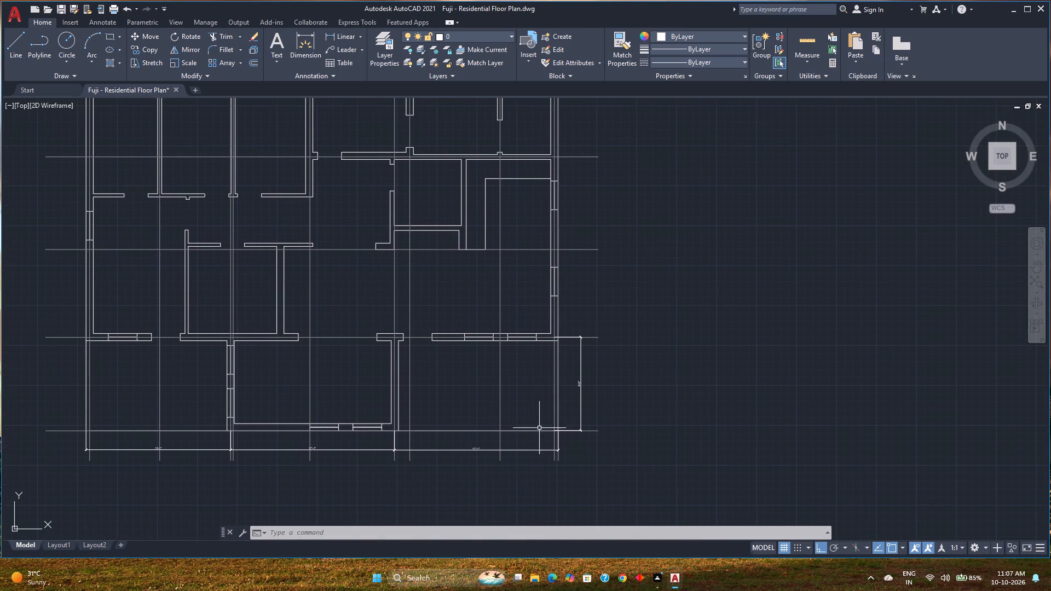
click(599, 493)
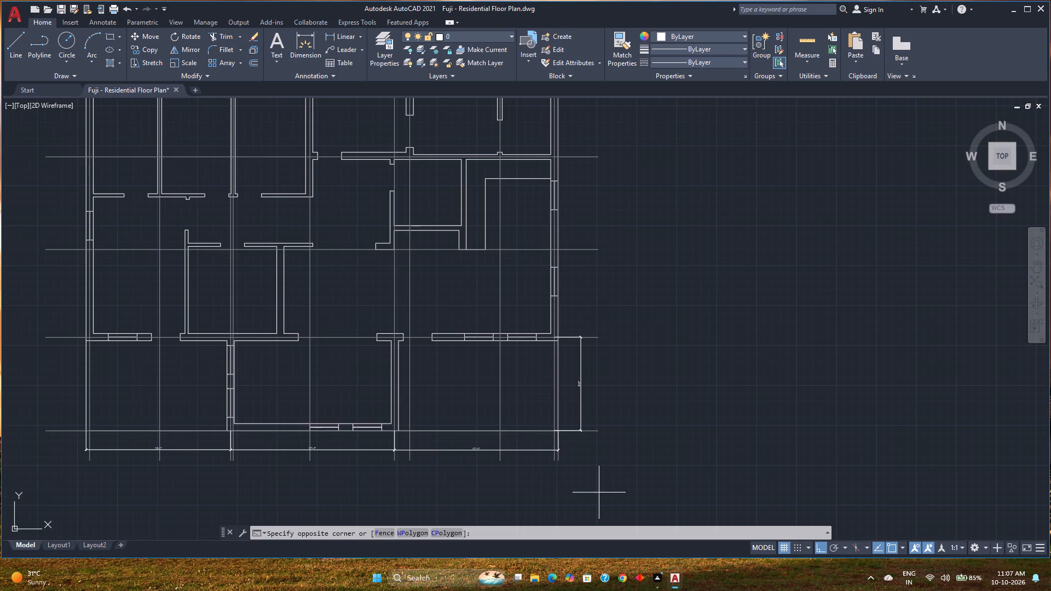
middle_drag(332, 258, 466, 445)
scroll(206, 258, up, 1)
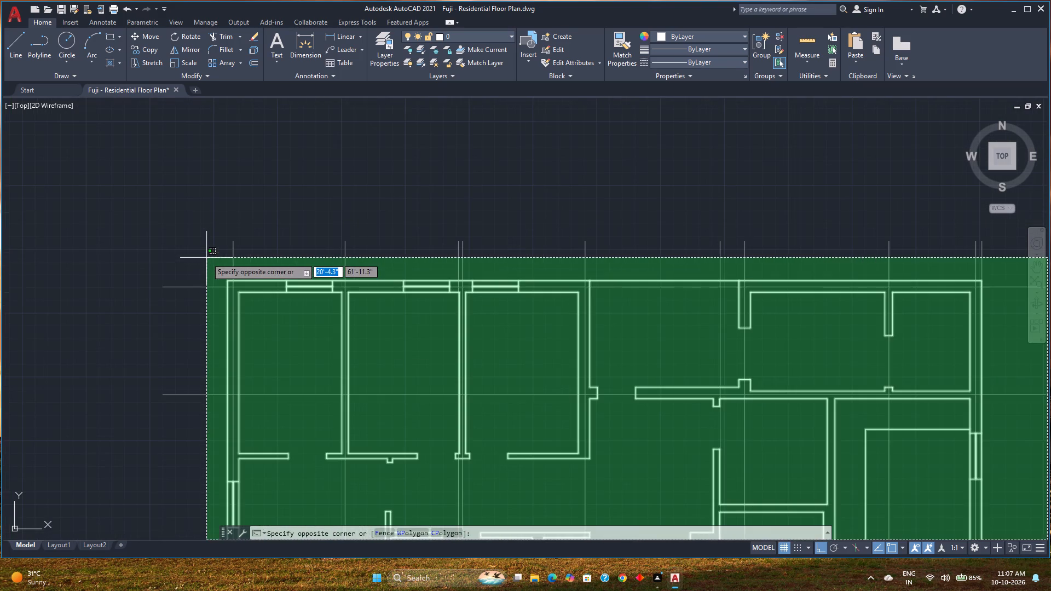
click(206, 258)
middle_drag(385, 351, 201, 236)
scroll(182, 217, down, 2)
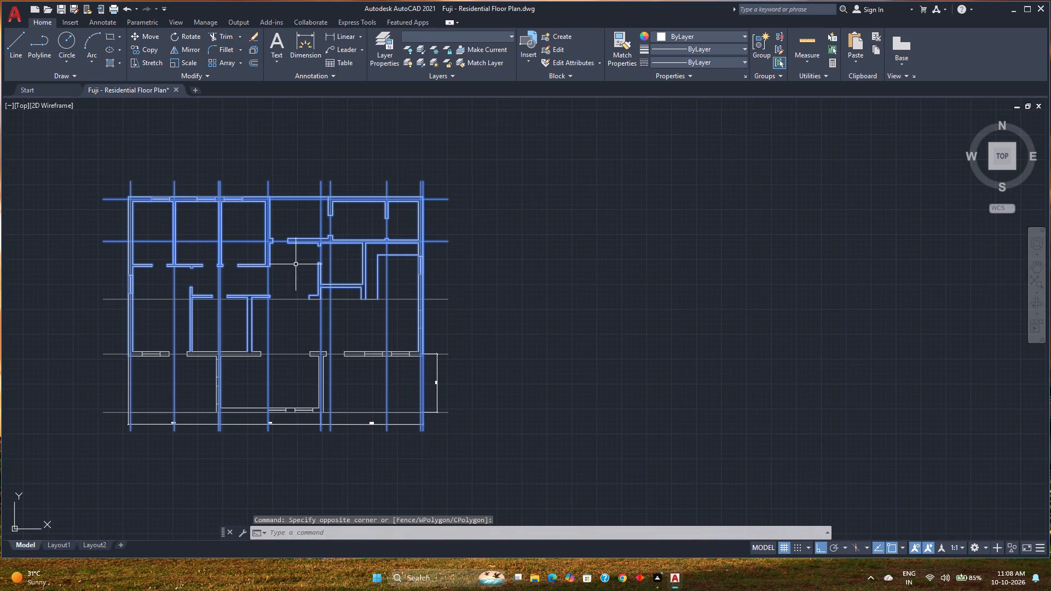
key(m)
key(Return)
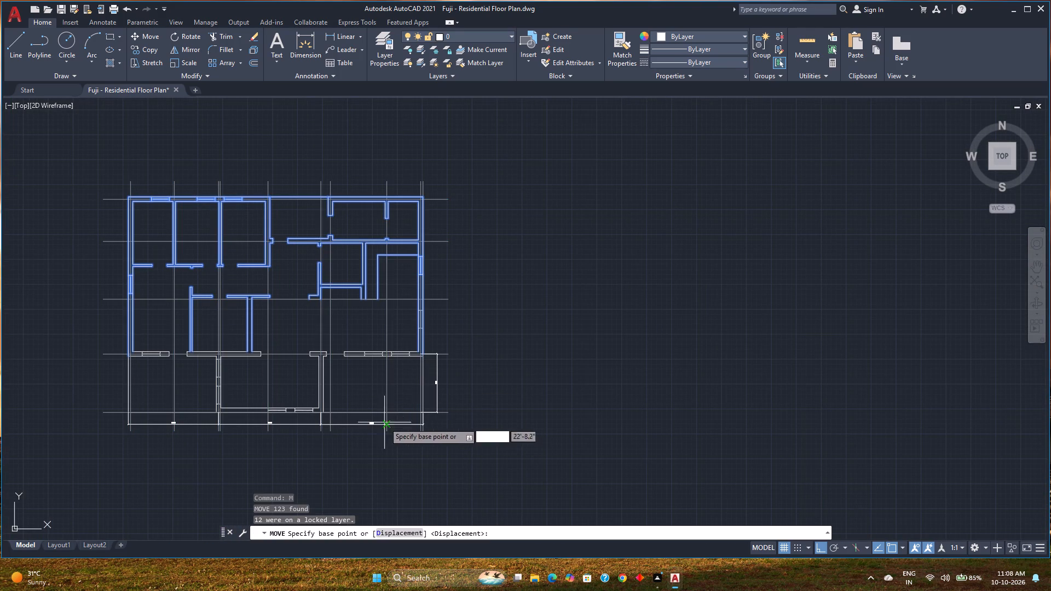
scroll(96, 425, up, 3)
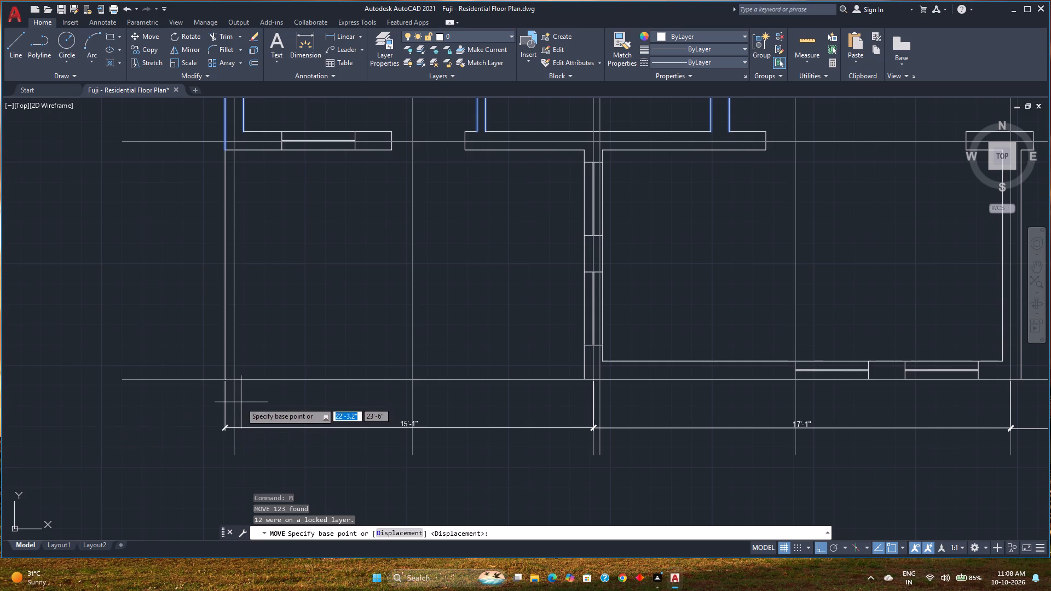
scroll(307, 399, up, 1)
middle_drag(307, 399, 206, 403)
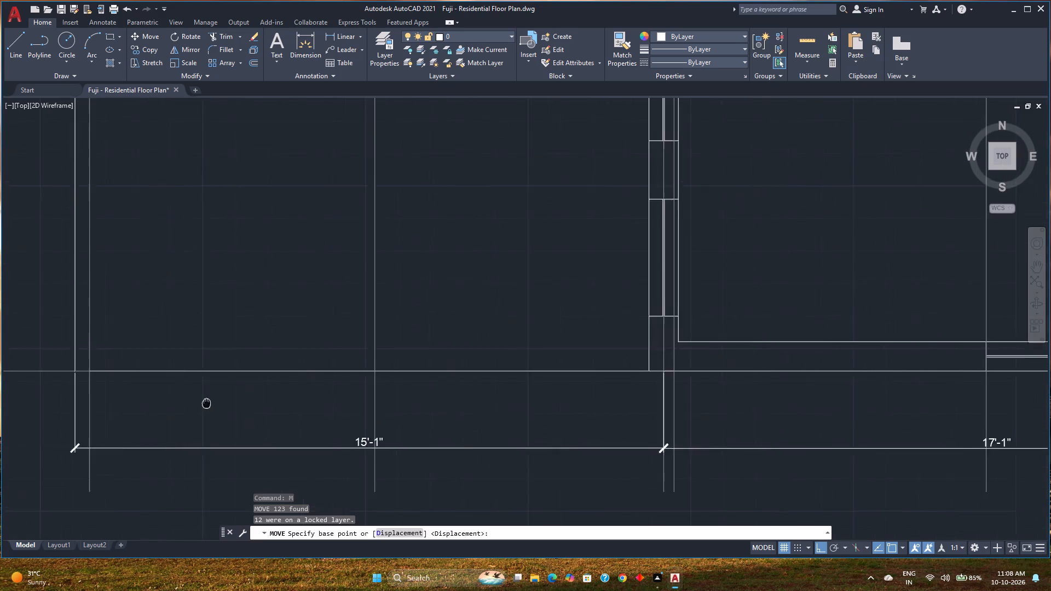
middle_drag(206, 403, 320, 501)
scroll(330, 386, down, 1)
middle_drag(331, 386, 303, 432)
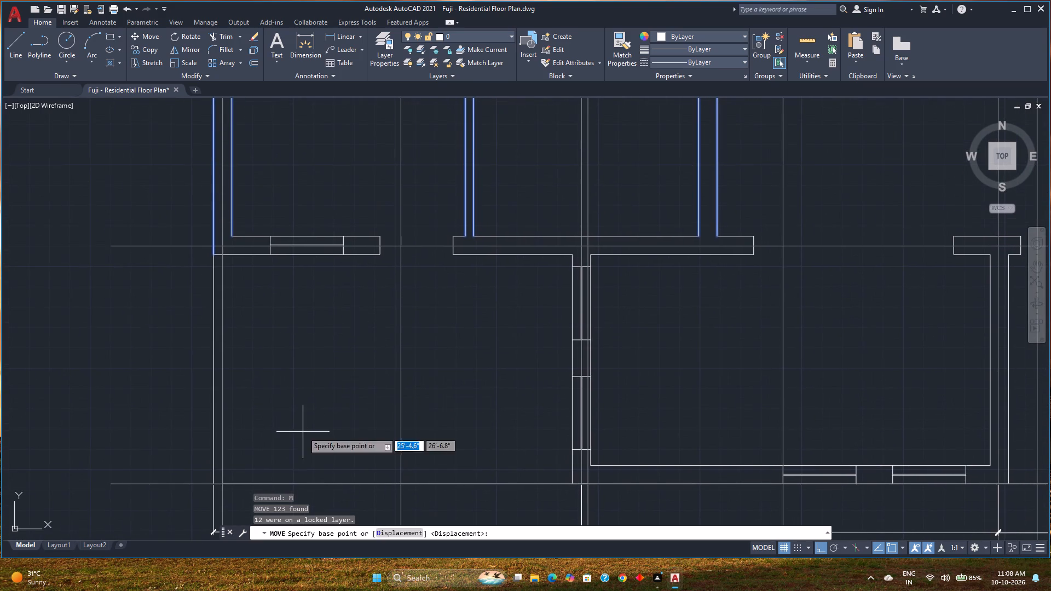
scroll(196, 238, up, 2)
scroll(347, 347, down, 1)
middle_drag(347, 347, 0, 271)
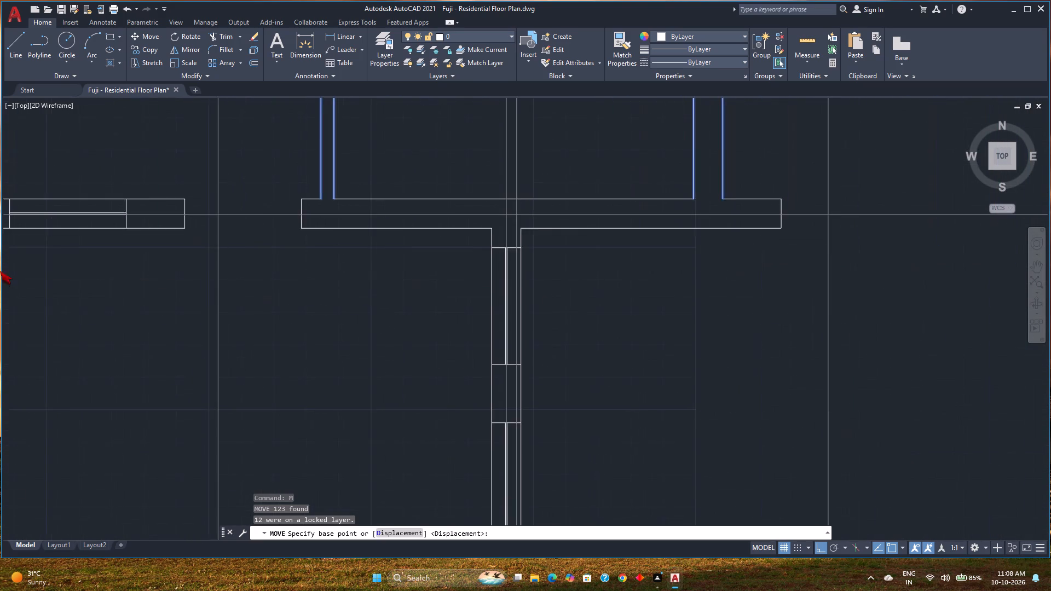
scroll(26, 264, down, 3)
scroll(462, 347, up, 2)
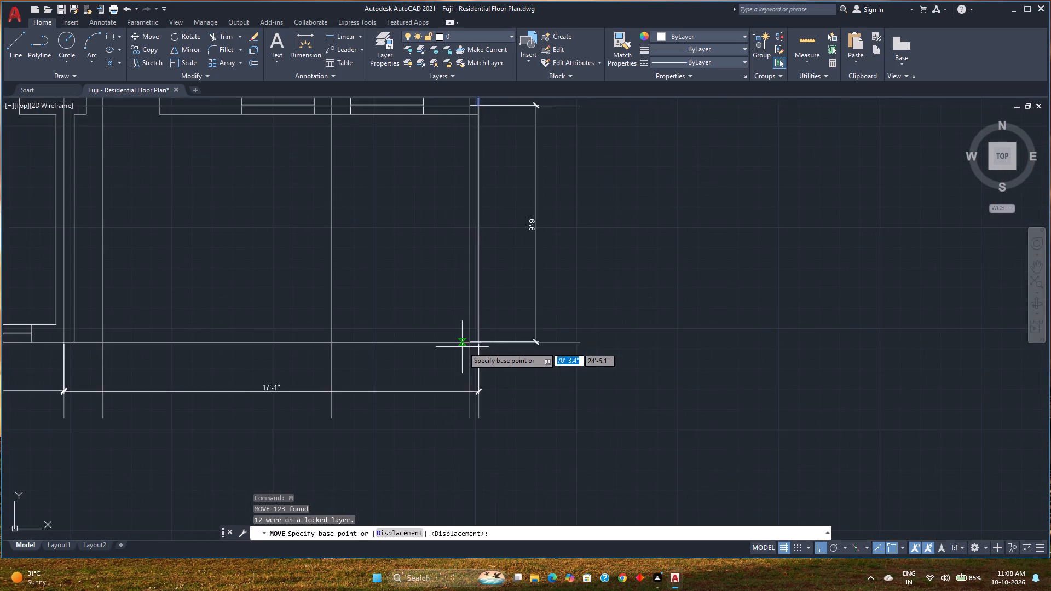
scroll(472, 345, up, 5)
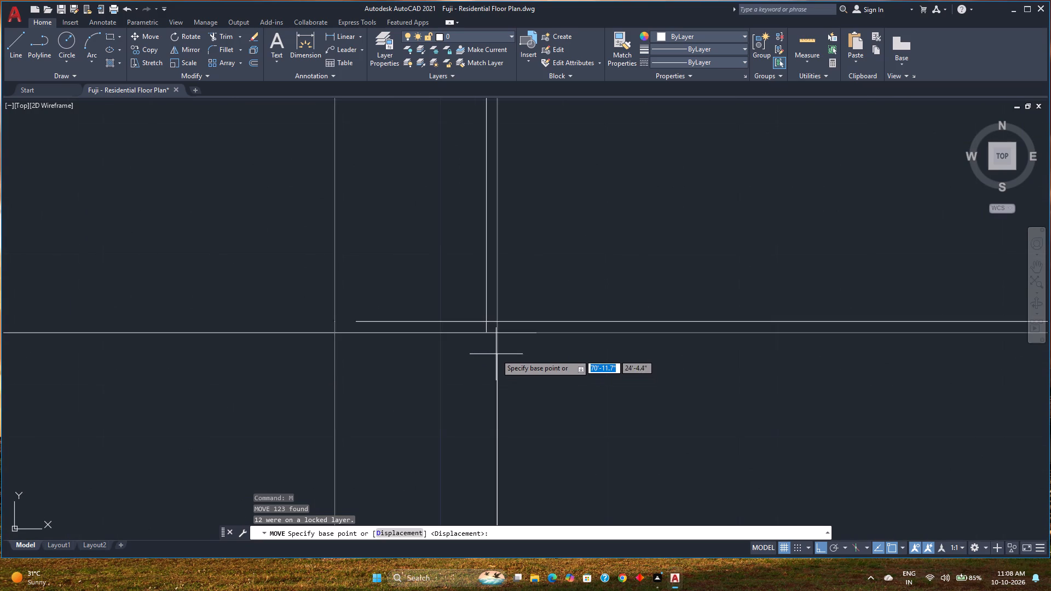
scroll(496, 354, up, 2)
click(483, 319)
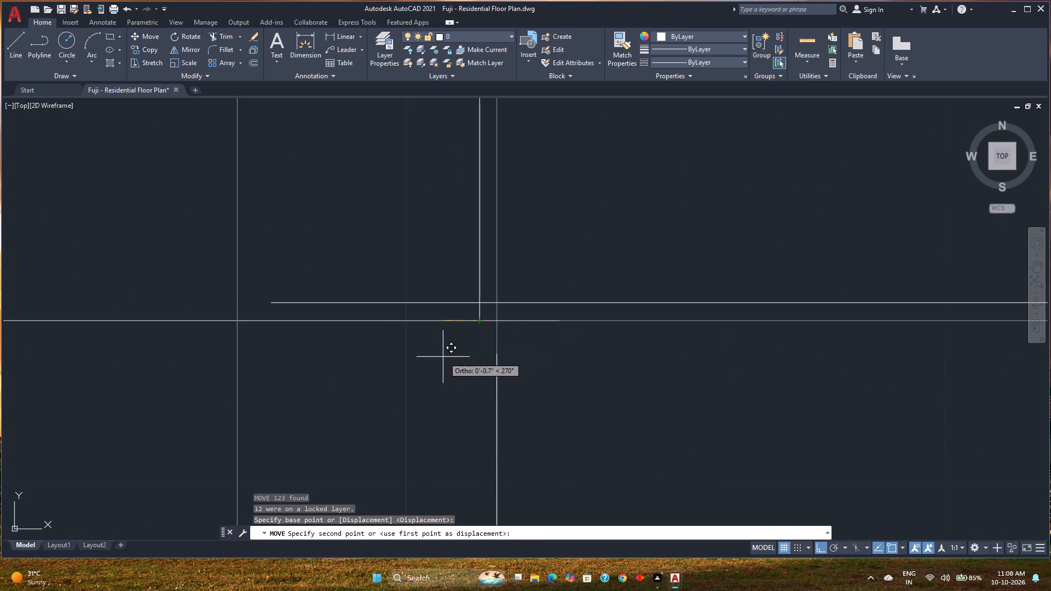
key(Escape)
Delete the vertical 9'-9" dimension outside the plan's east edge.
scroll(442, 357, down, 7)
middle_drag(442, 357, 516, 358)
scroll(520, 358, down, 1)
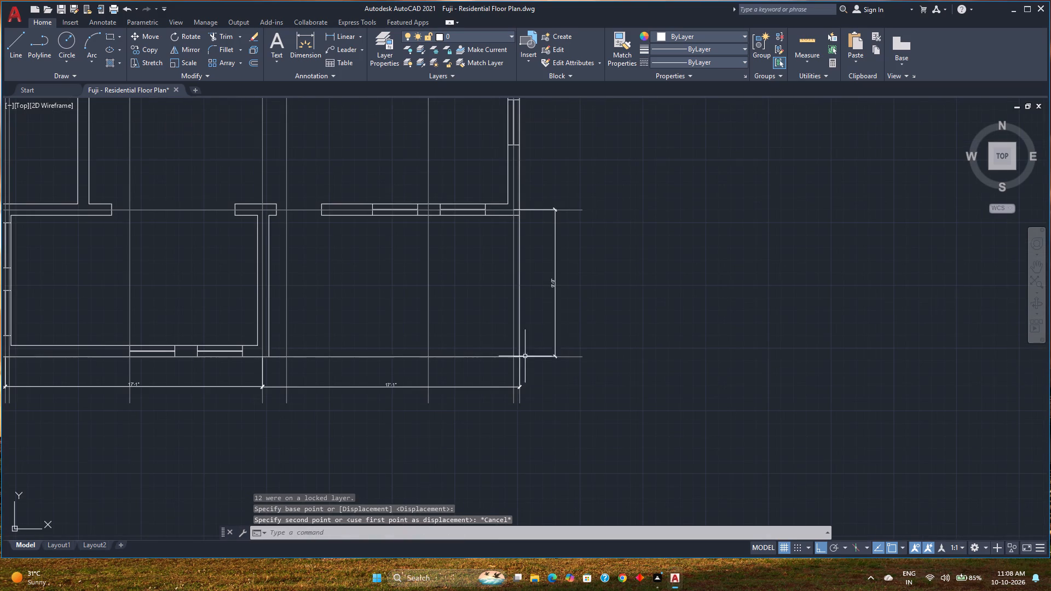
click(579, 320)
click(544, 293)
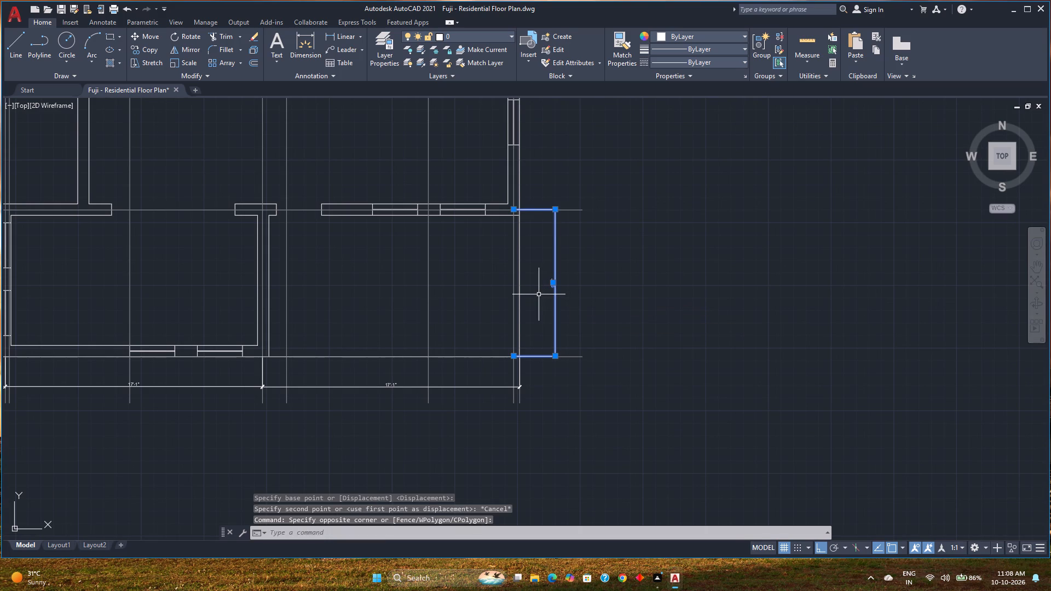
key(Delete)
Delete all the horizontal dimensions along the plan's south side by selecting similar objects.
click(461, 386)
right_click(460, 386)
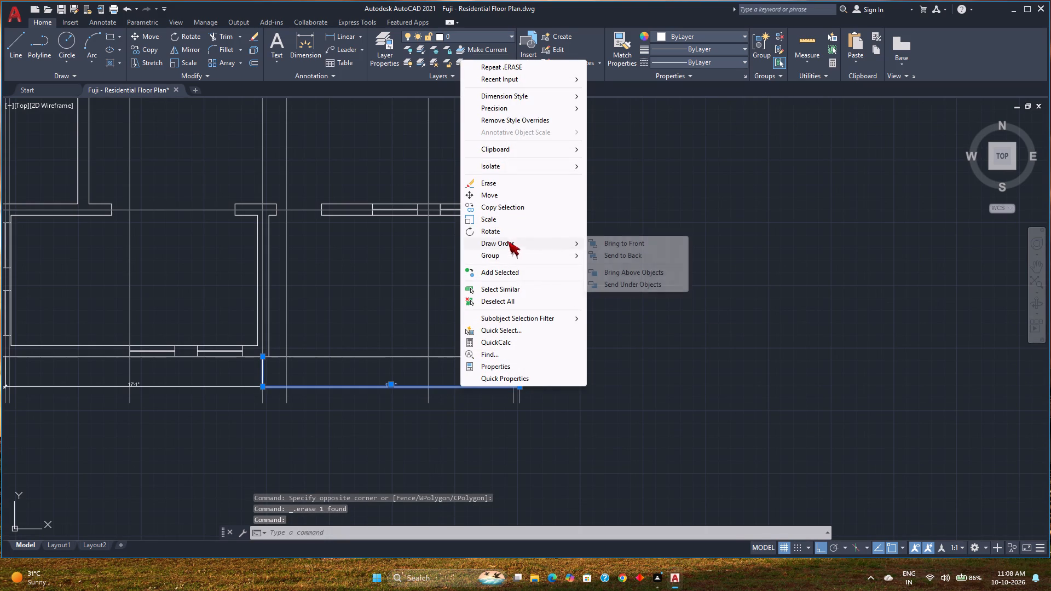
click(525, 287)
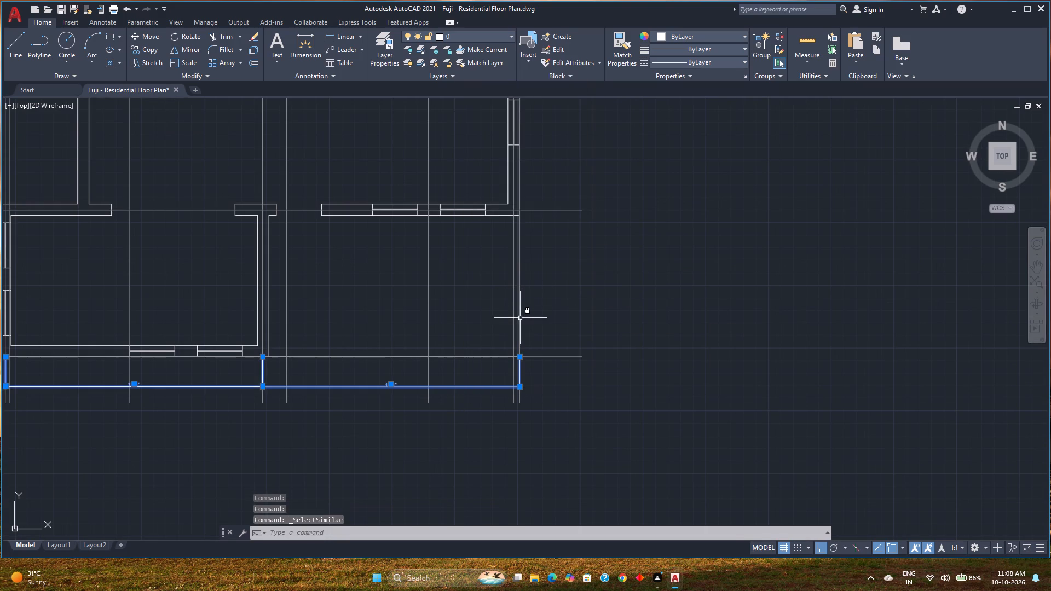
key(Delete)
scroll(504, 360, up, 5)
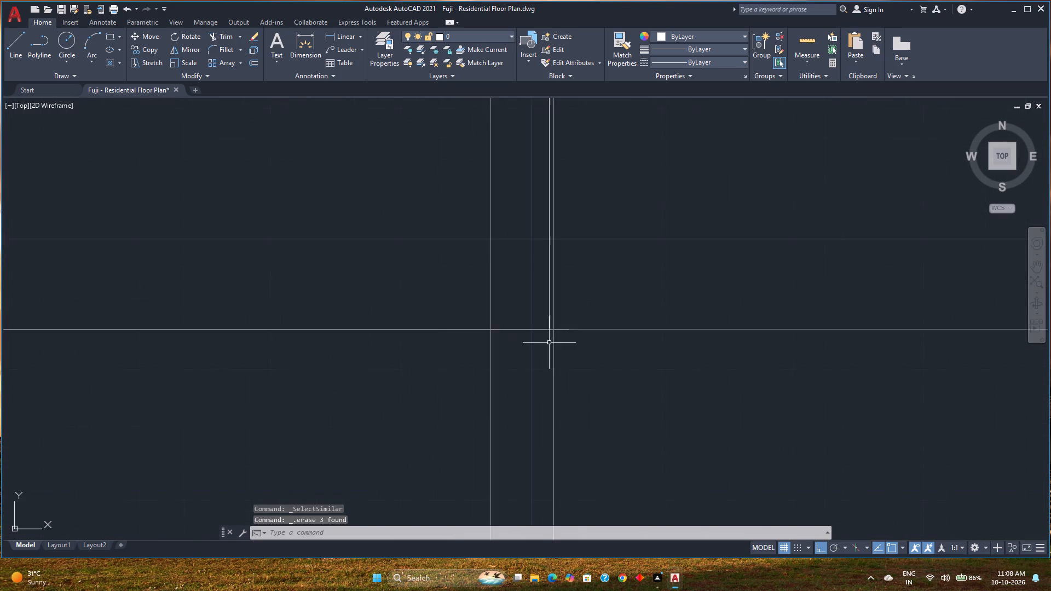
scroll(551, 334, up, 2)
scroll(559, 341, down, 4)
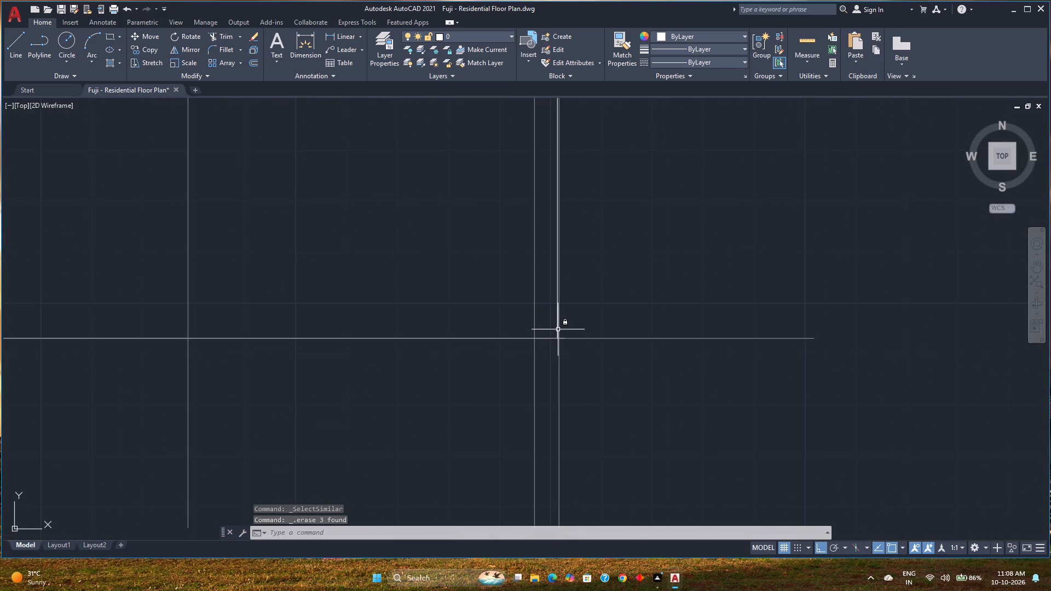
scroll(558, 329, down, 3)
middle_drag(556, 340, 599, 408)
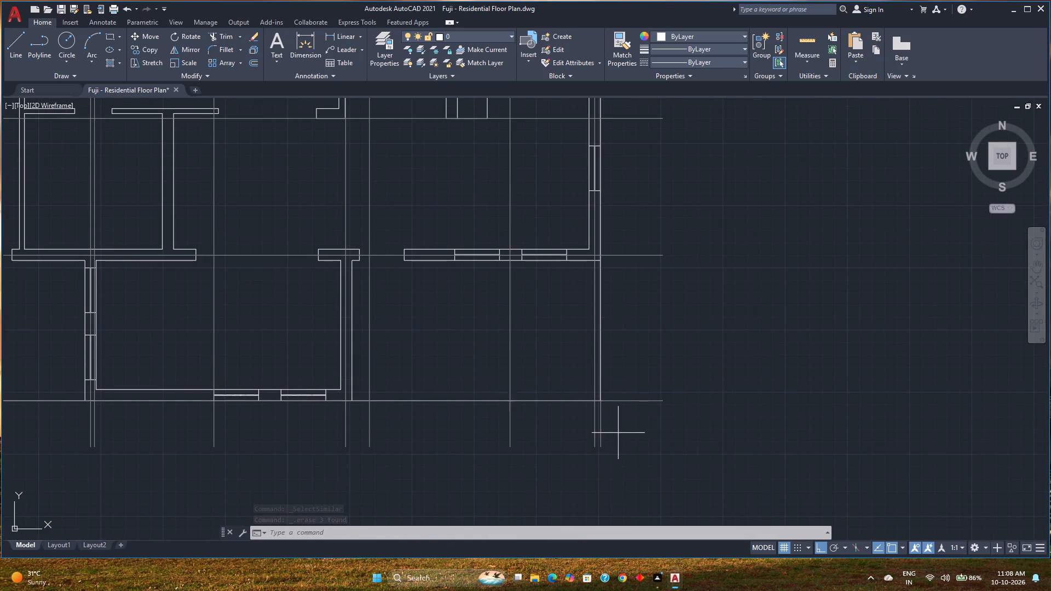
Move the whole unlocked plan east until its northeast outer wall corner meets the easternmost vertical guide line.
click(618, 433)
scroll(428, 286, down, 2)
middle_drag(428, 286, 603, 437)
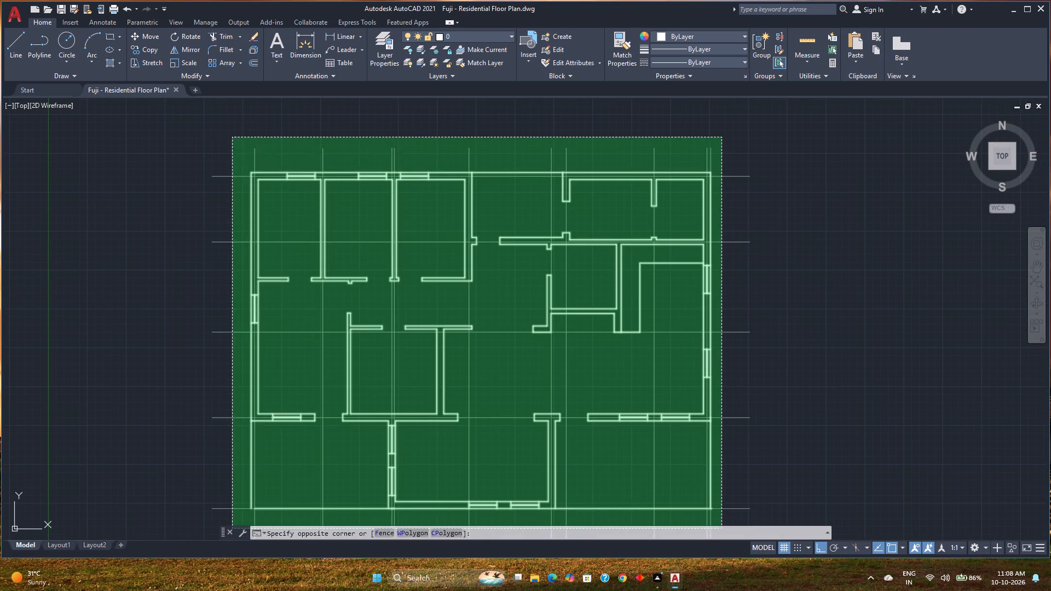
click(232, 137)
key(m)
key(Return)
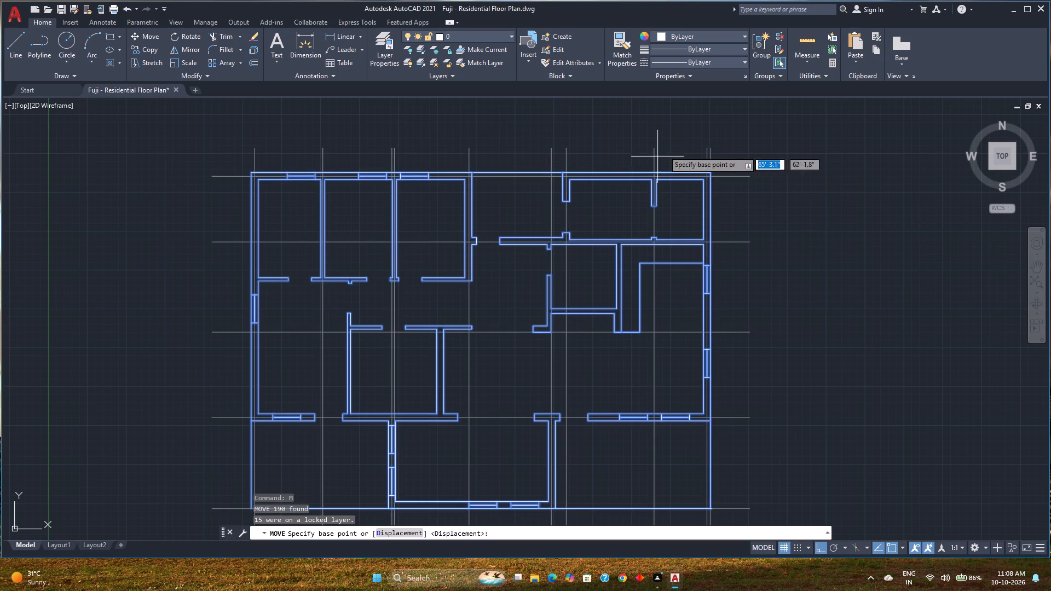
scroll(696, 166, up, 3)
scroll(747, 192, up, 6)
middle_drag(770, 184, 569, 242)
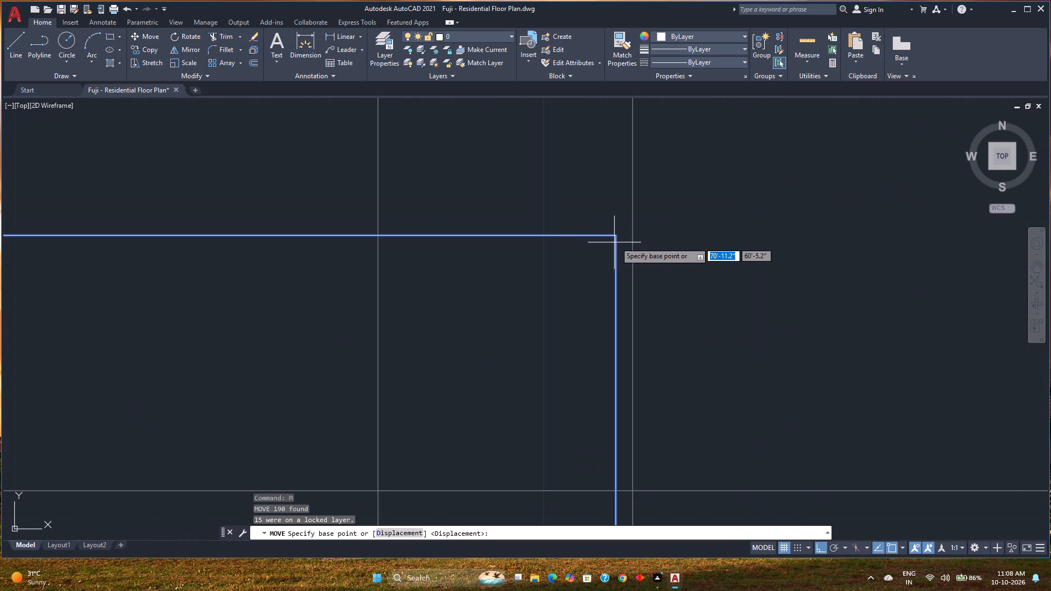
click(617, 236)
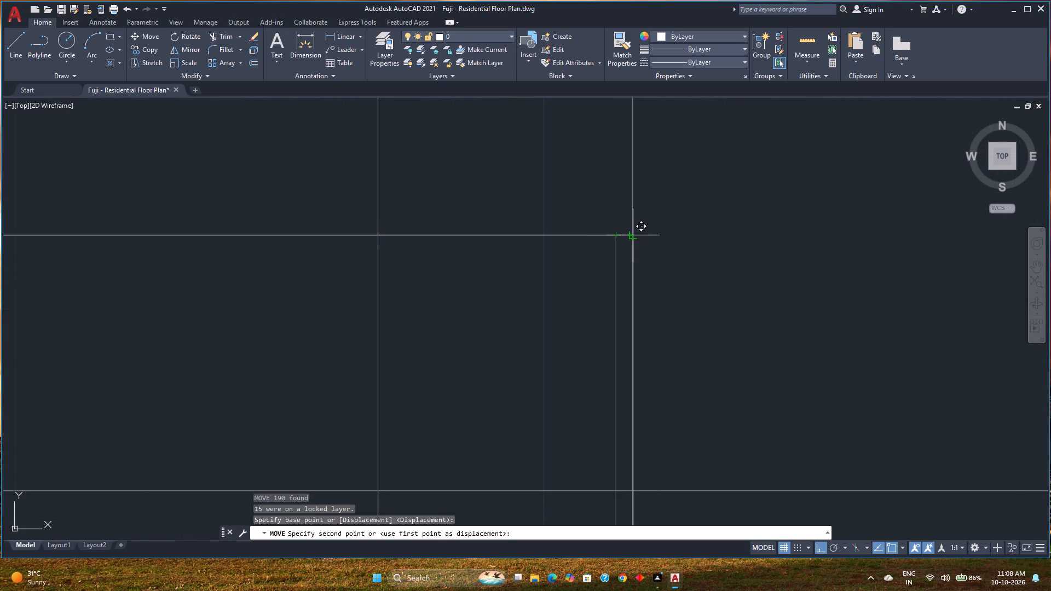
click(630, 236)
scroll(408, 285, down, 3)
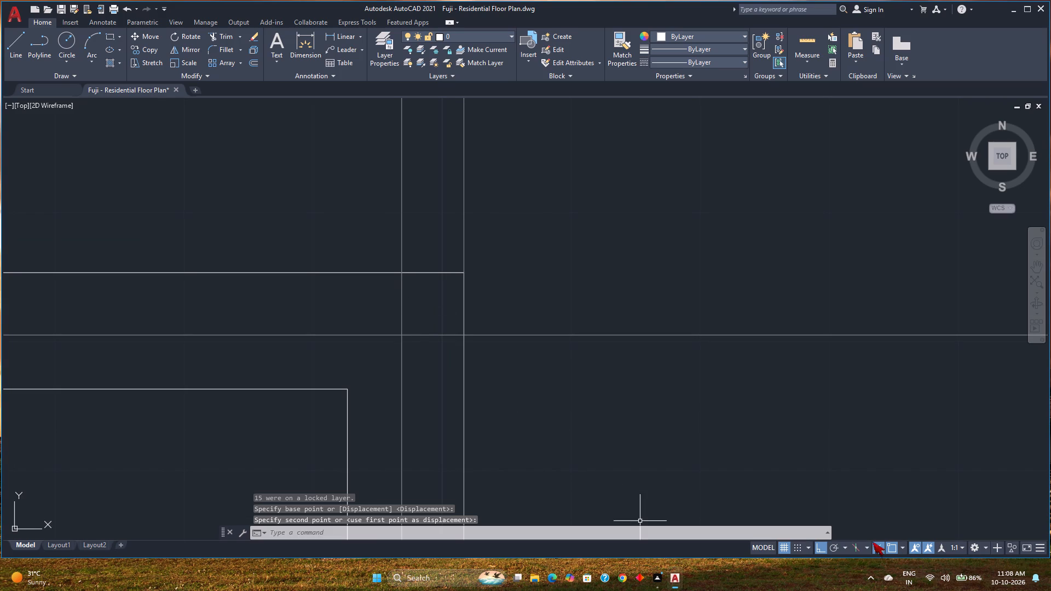
Review the command history covering the recent moves, deletions, offset and layer locking.
click(827, 536)
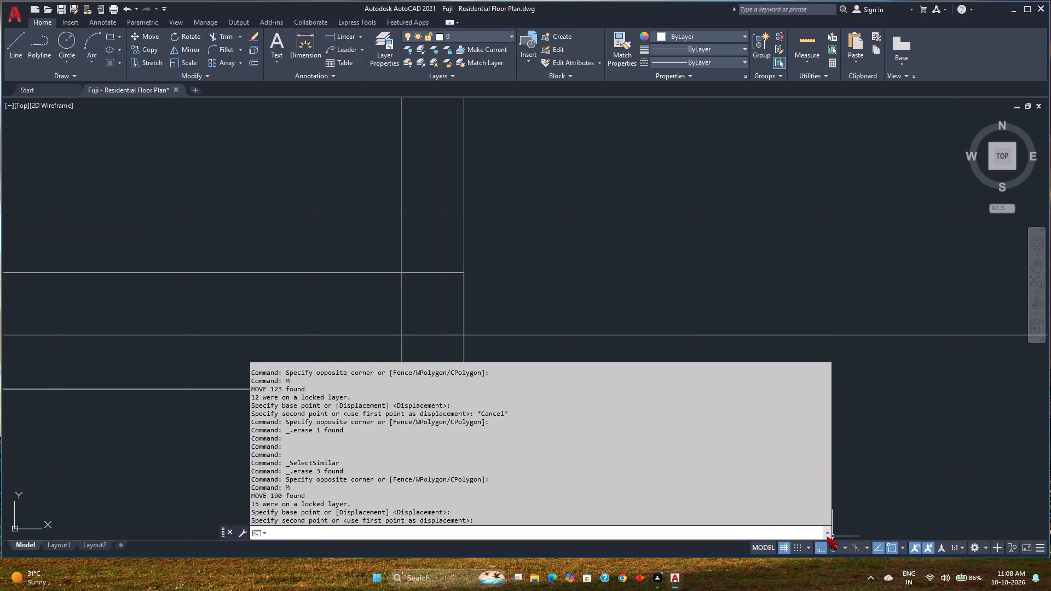
scroll(709, 488, up, 6)
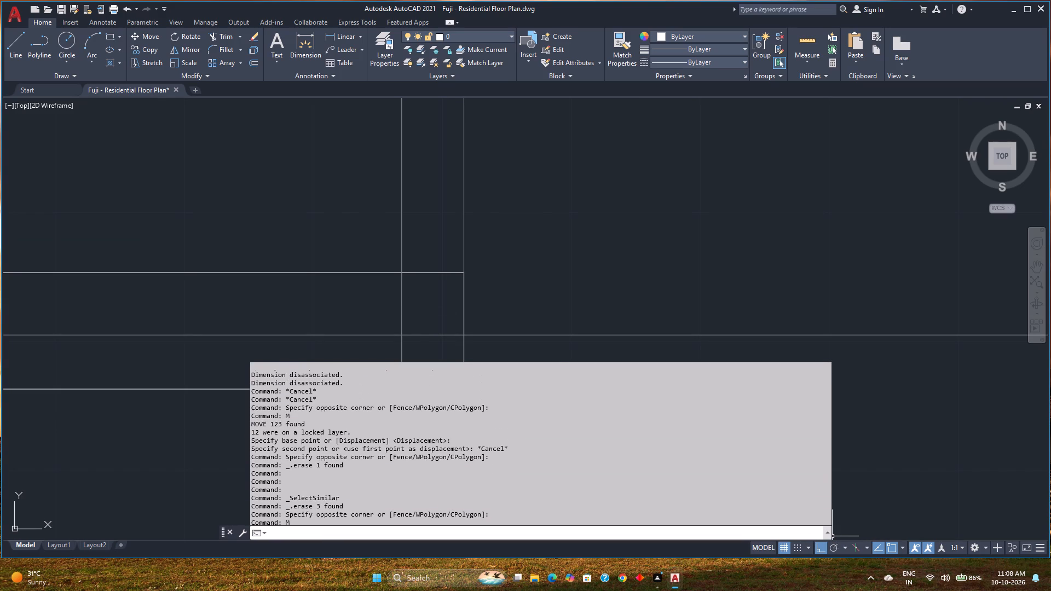
scroll(708, 488, up, 18)
scroll(708, 488, up, 4)
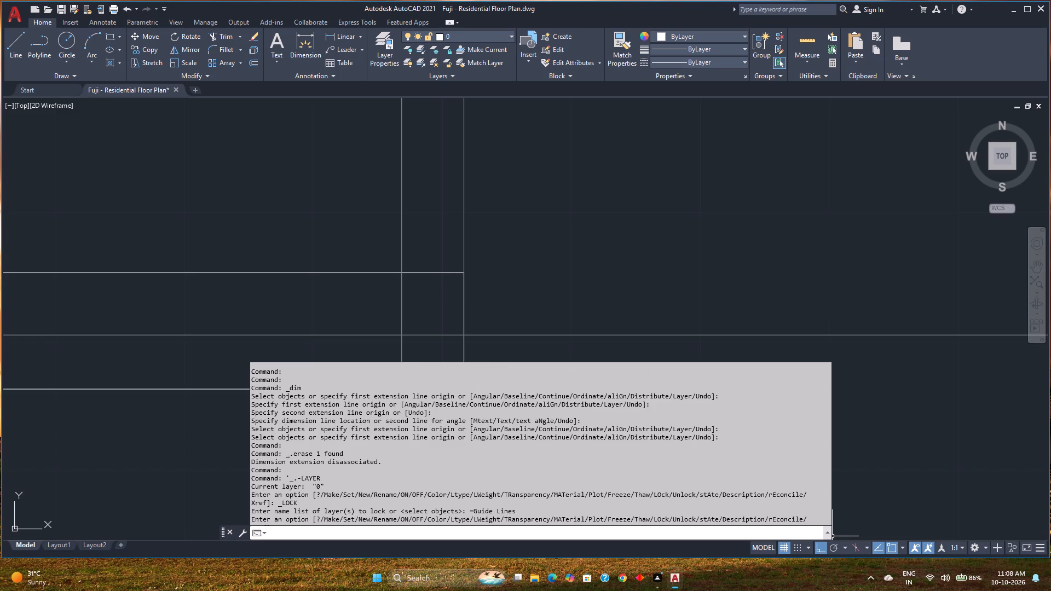
scroll(708, 488, up, 7)
scroll(597, 443, down, 5)
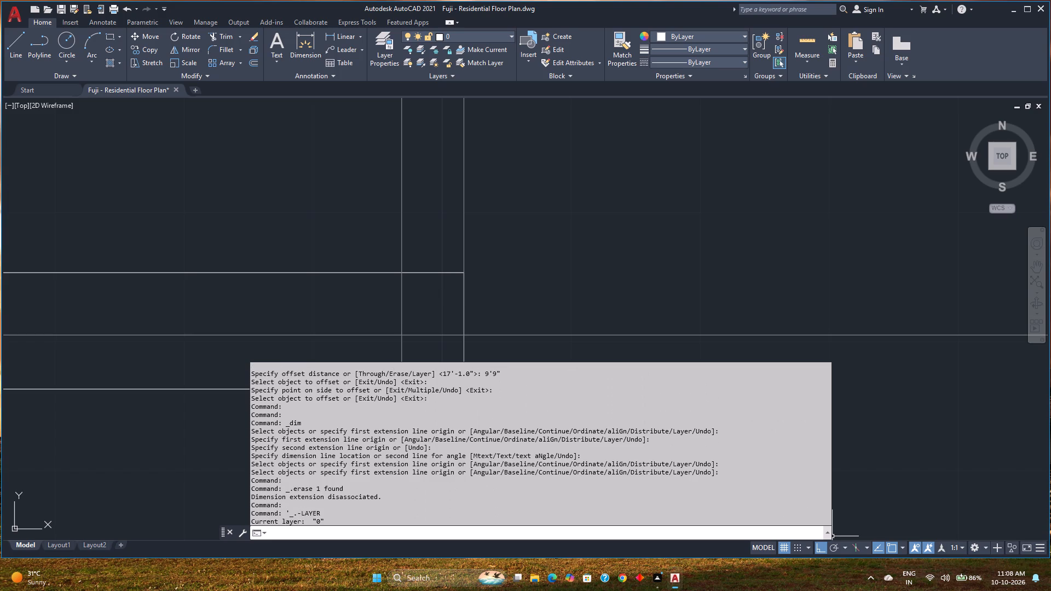
scroll(597, 443, down, 20)
scroll(597, 443, down, 13)
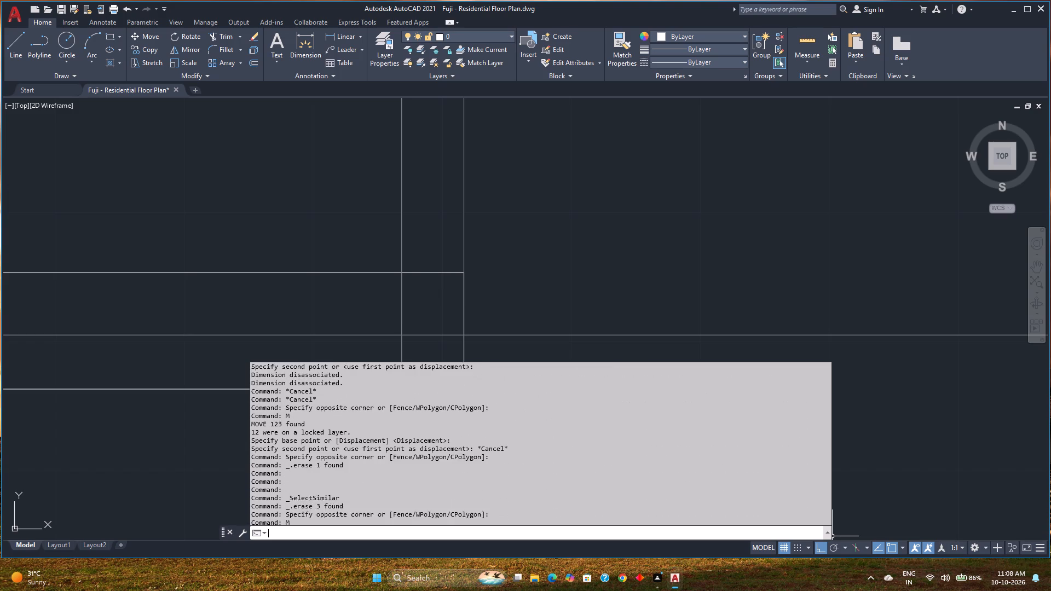
scroll(609, 446, down, 17)
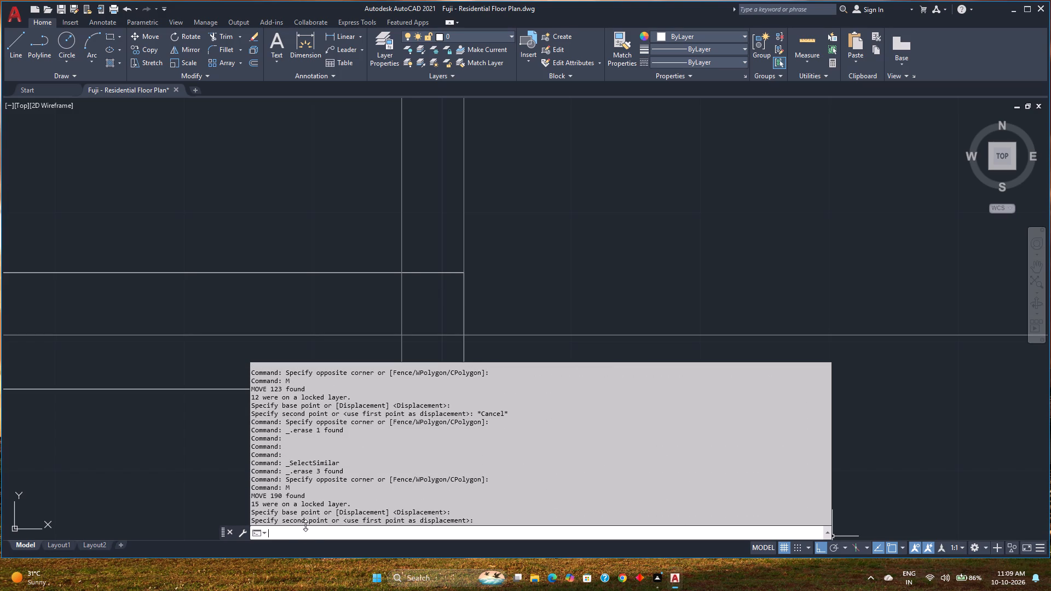
key(Escape)
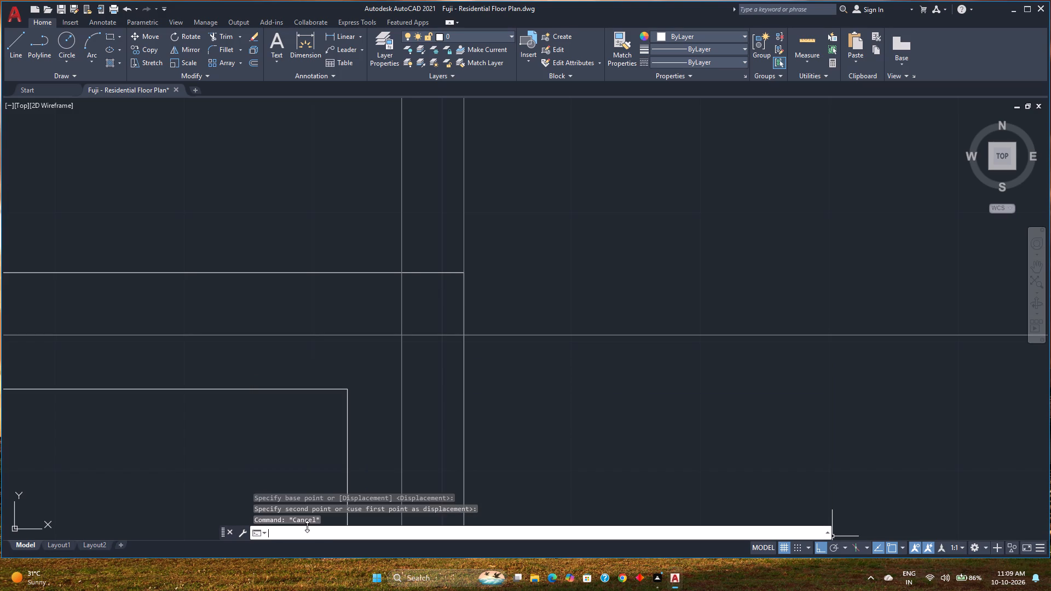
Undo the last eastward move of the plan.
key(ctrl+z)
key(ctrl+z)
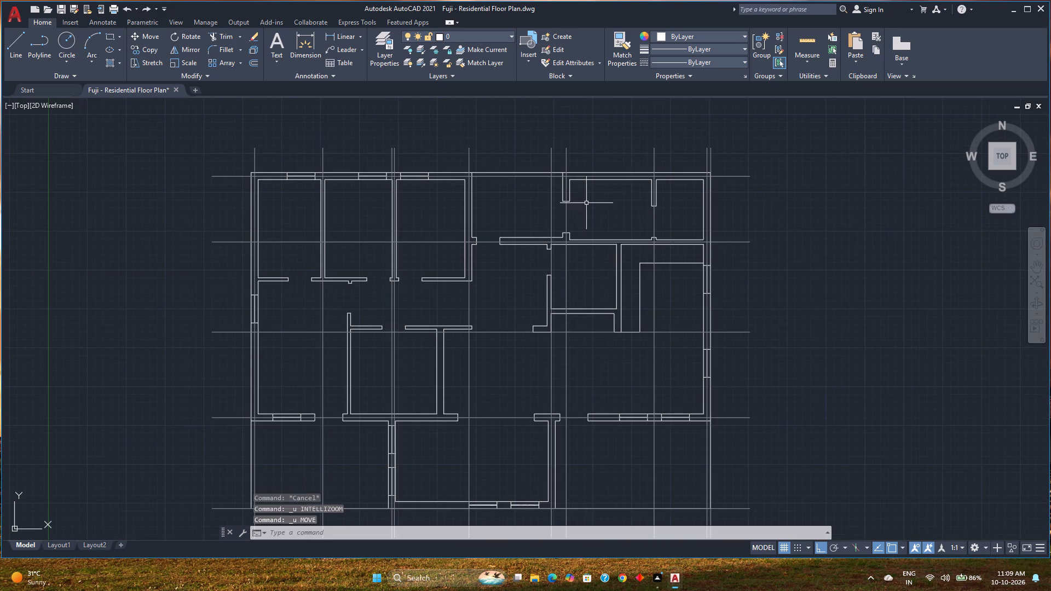
Measure the gap between the plan's northeast outer wall and the easternmost vertical guide line.
scroll(743, 172, up, 3)
scroll(622, 178, up, 9)
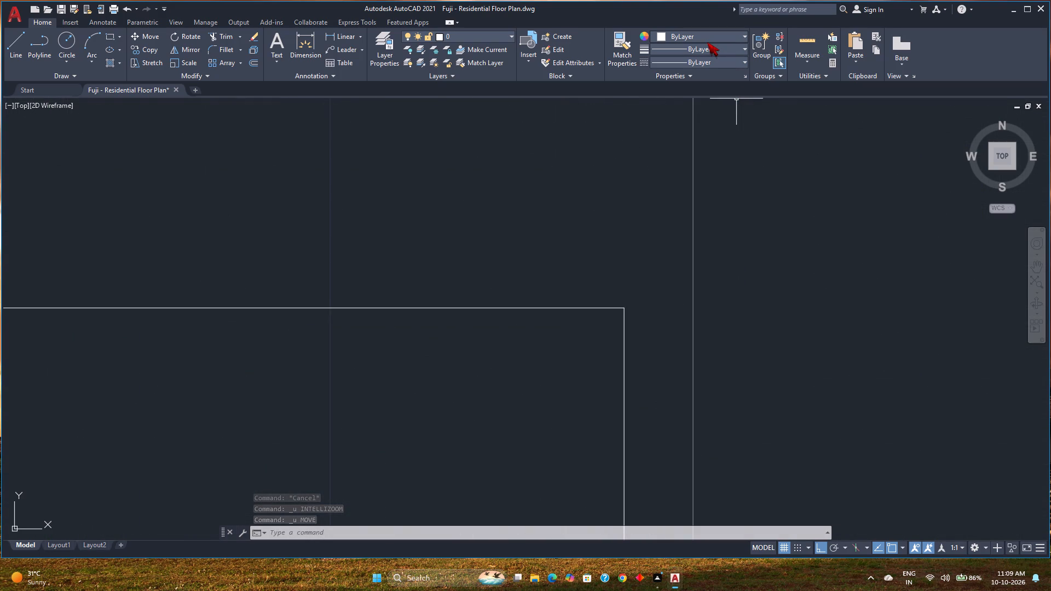
click(800, 37)
scroll(666, 319, down, 1)
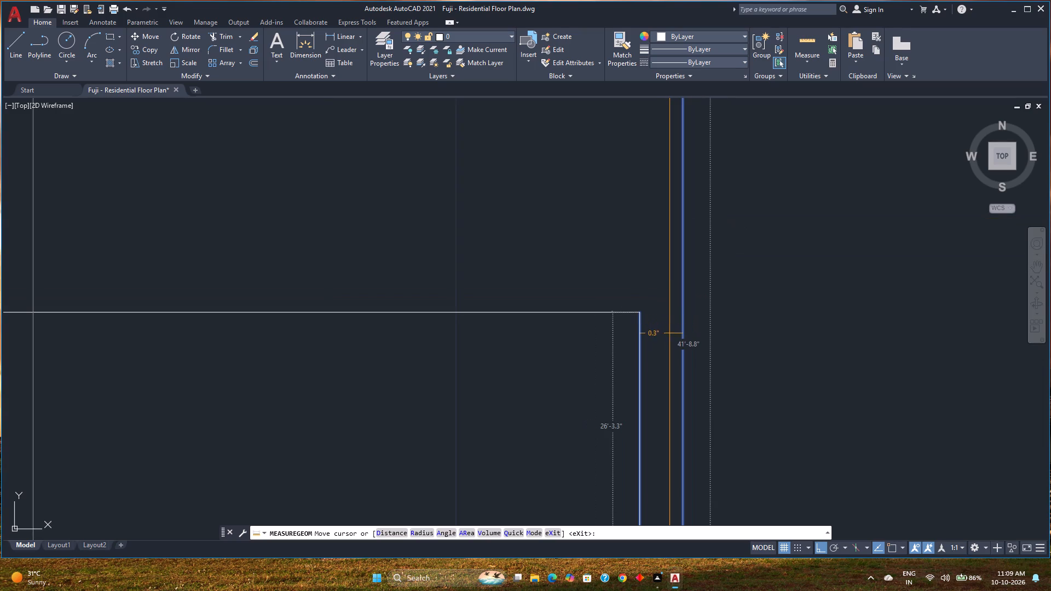
key(Escape)
scroll(648, 314, down, 3)
scroll(649, 312, up, 1)
scroll(650, 311, down, 1)
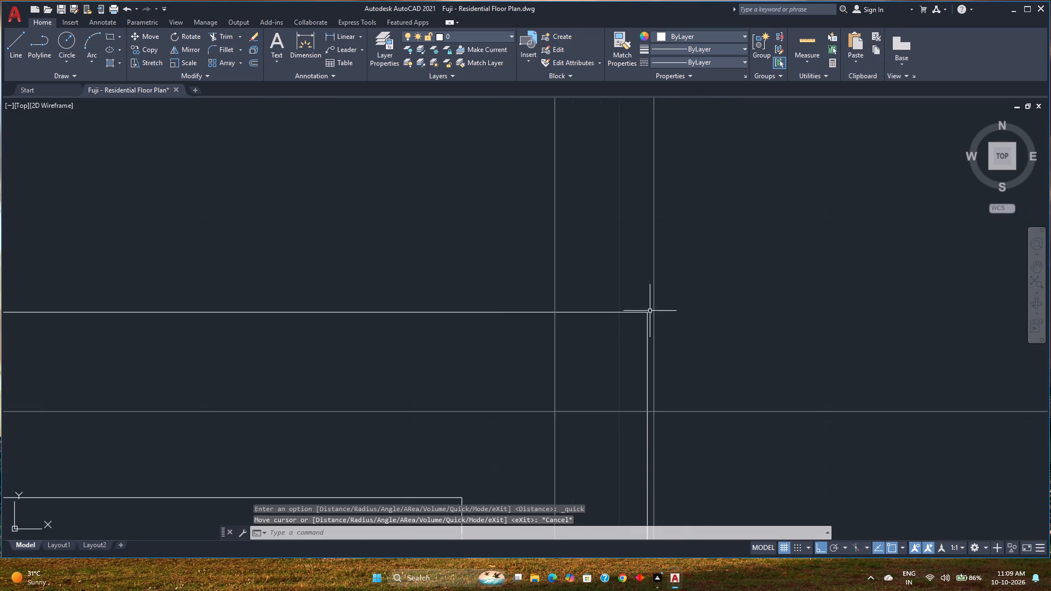
Move the whole unlocked plan east so its northeast outer wall corner lies on the easternmost vertical guide line.
scroll(650, 311, down, 9)
middle_drag(654, 308, 655, 227)
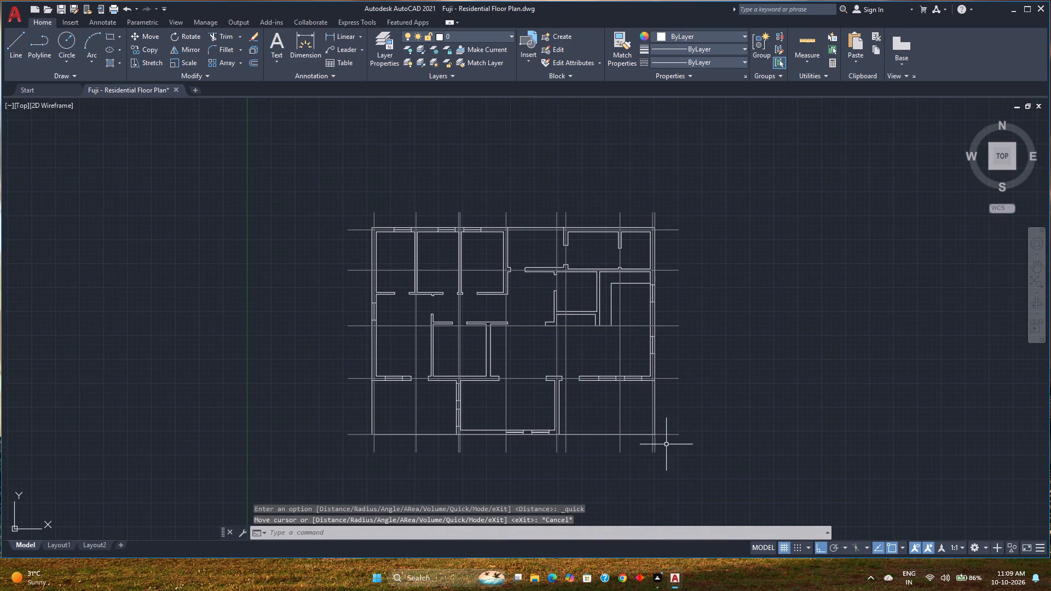
click(668, 450)
click(348, 172)
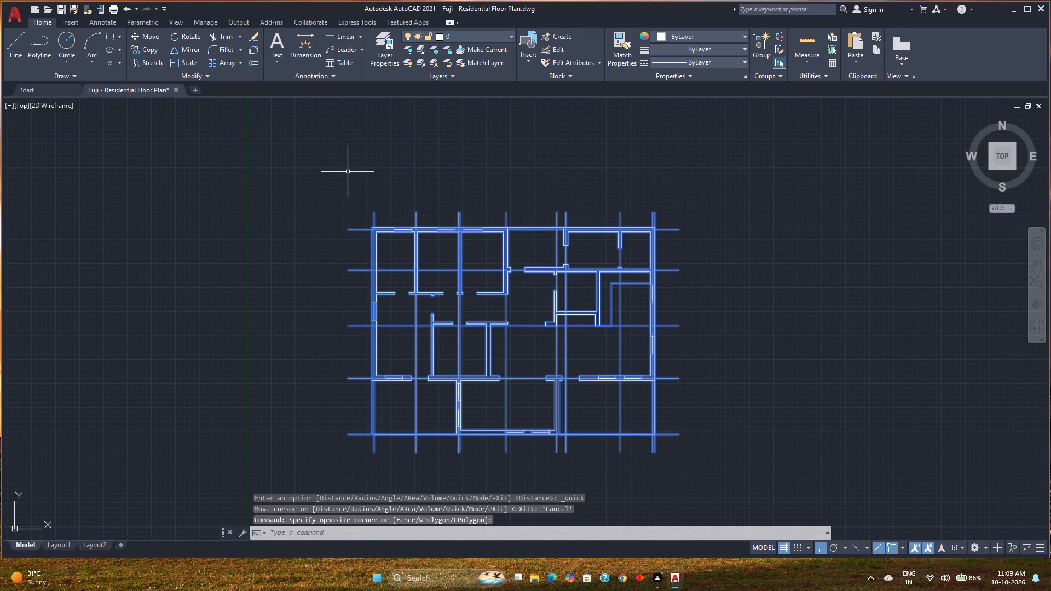
key(m)
key(Return)
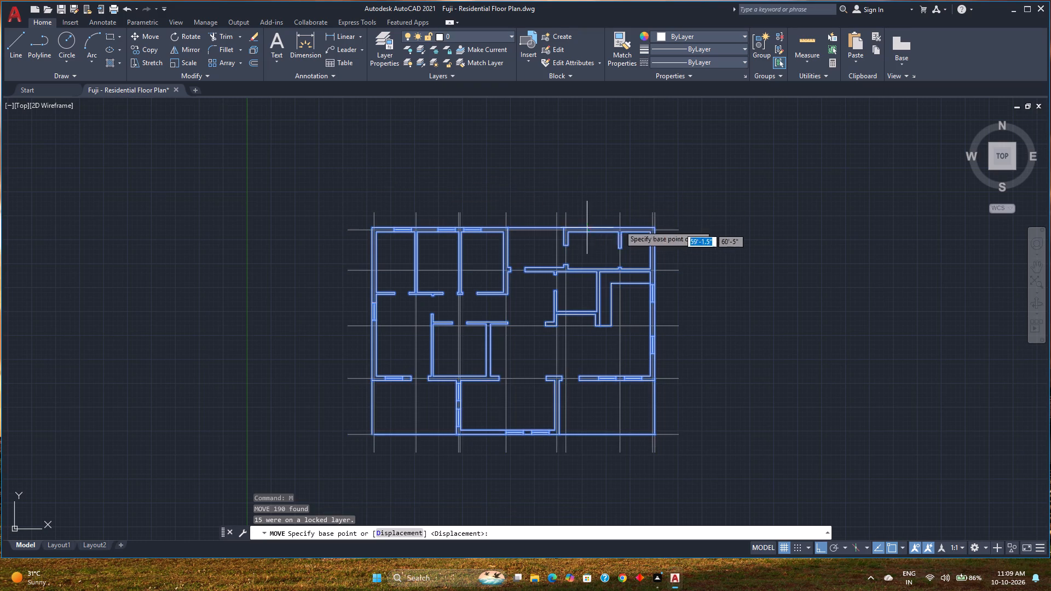
scroll(663, 216, up, 3)
scroll(626, 258, up, 8)
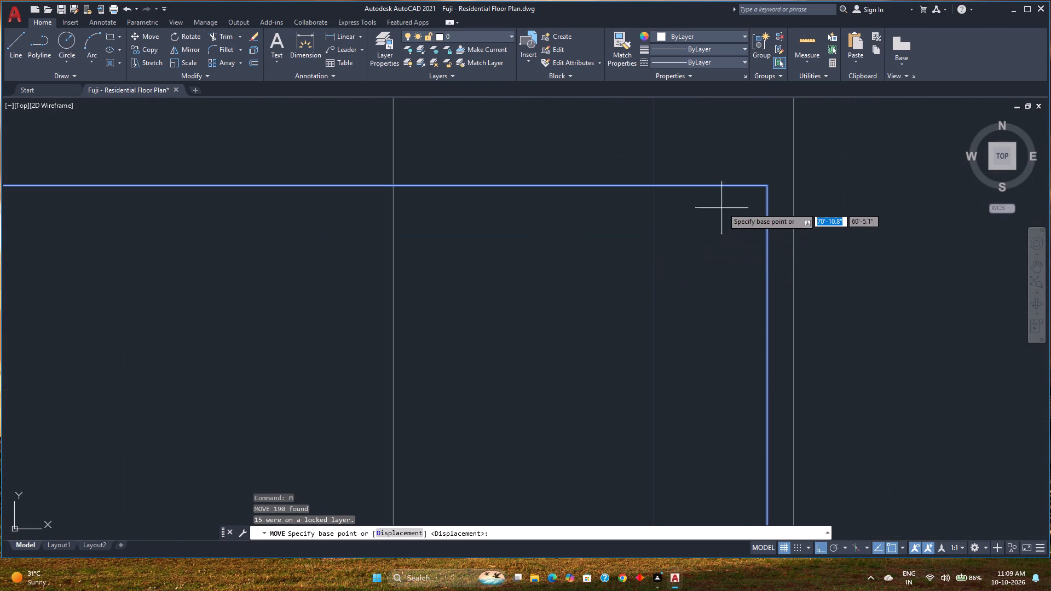
click(766, 188)
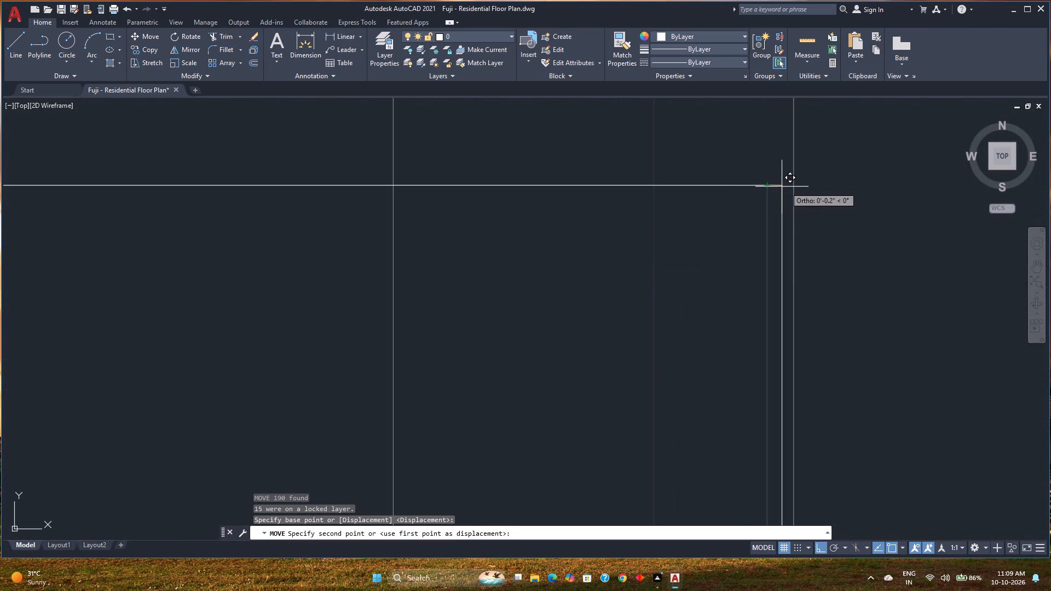
click(793, 185)
scroll(658, 223, down, 2)
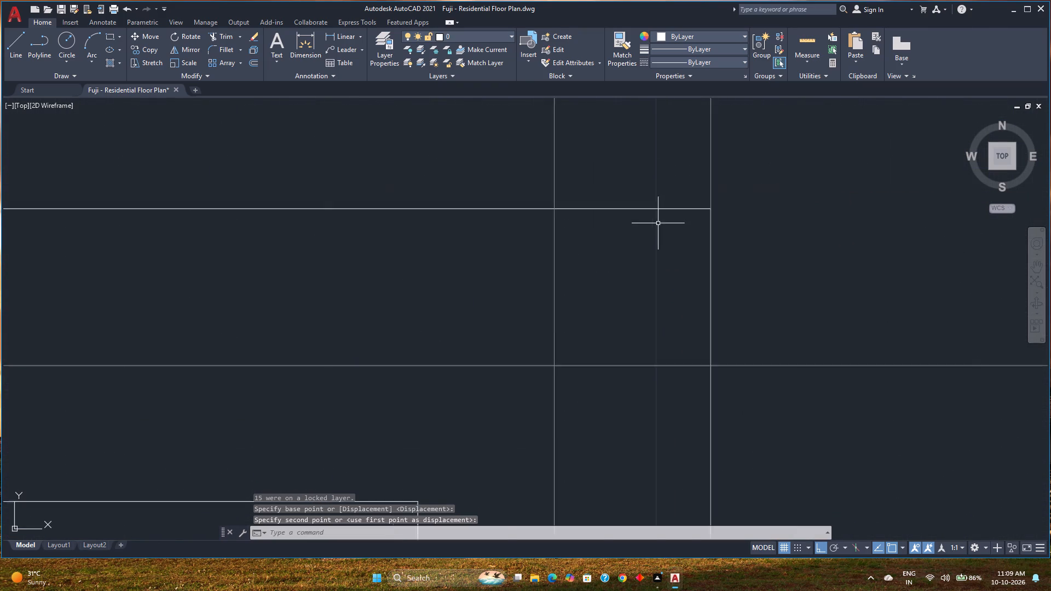
Unlock the Guide Lines layer.
scroll(658, 223, down, 3)
scroll(607, 213, down, 2)
middle_drag(607, 213, 646, 301)
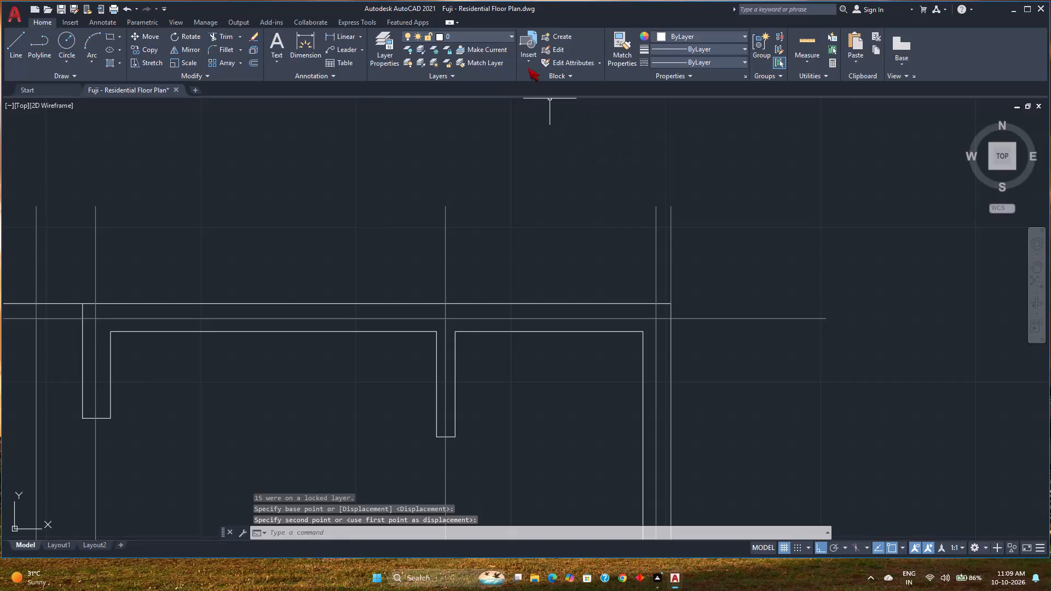
click(501, 42)
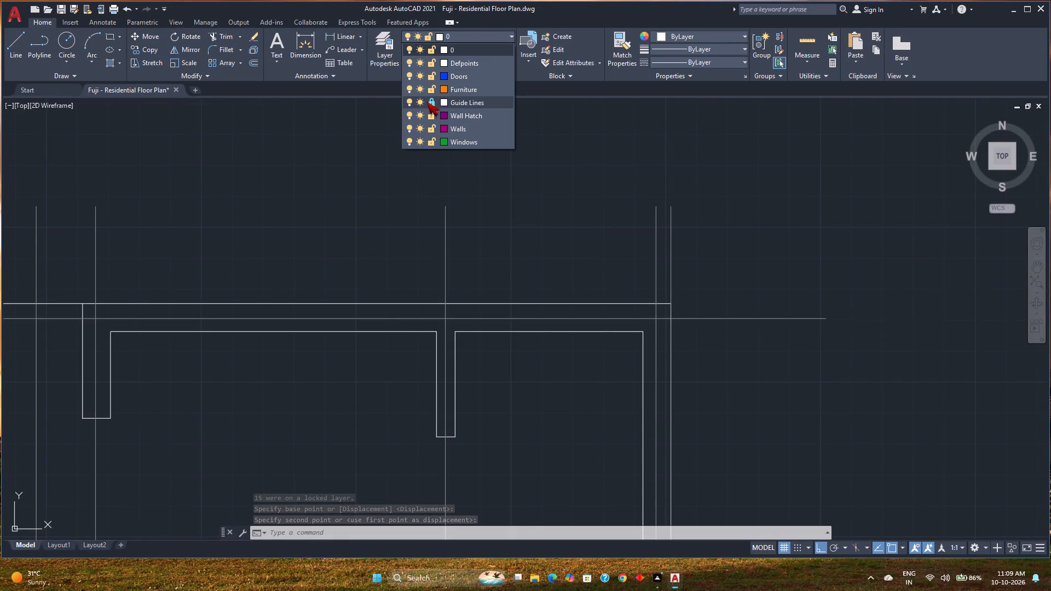
click(430, 102)
key(Escape)
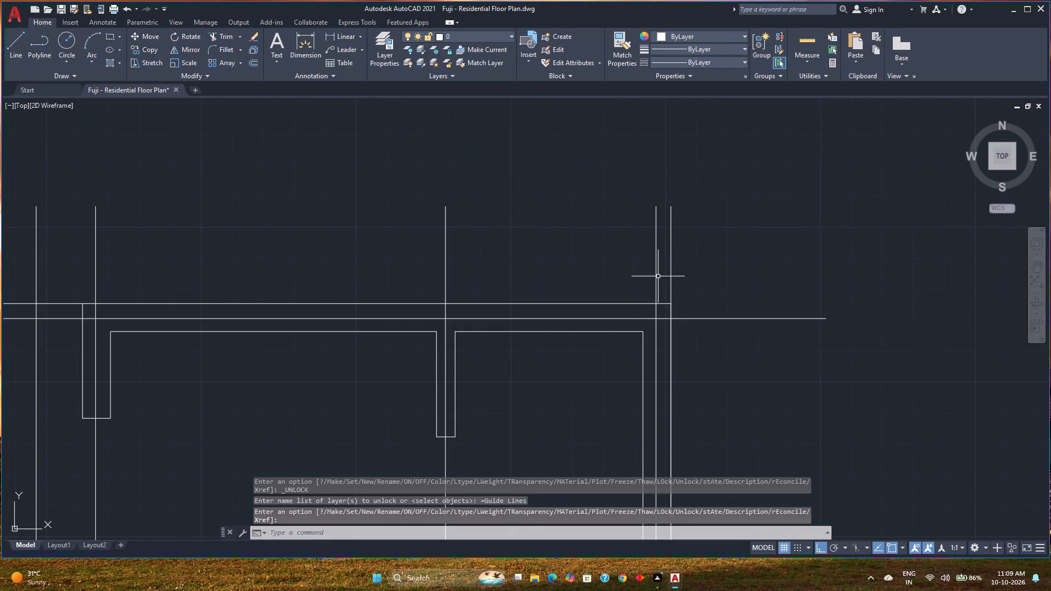
Move all vertical guide lines except the easternmost one 0.3" east.
click(661, 269)
scroll(425, 222, down, 3)
middle_drag(425, 222, 630, 248)
click(217, 217)
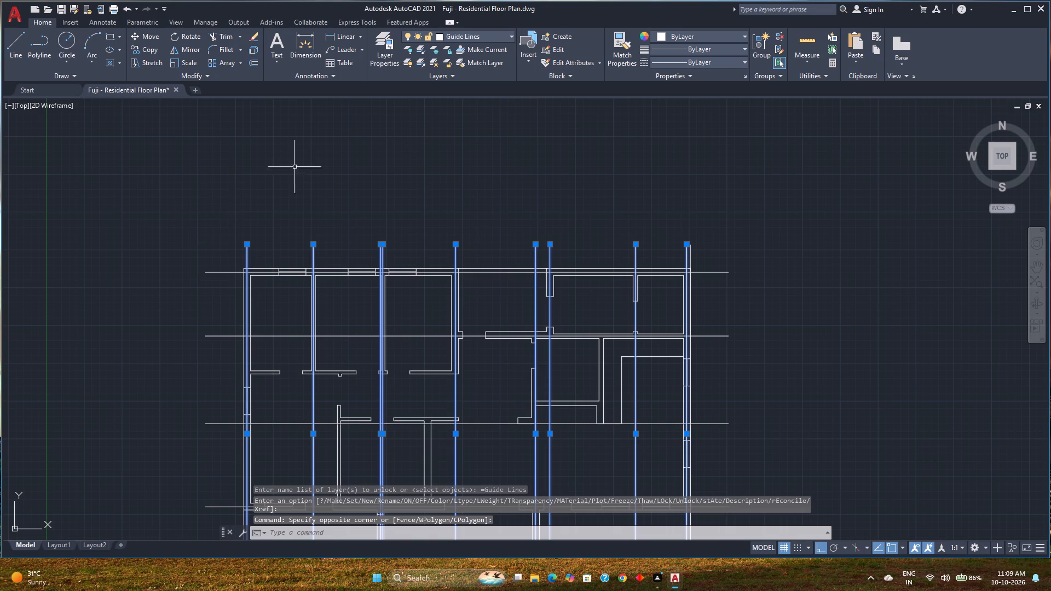
key(m)
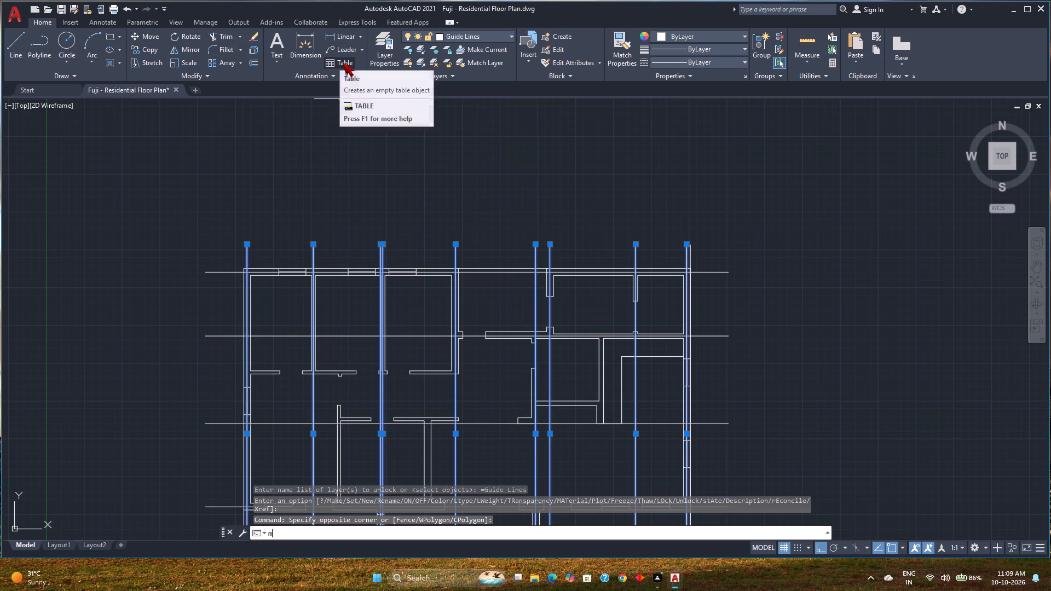
key(Return)
scroll(236, 280, up, 4)
scroll(313, 213, up, 2)
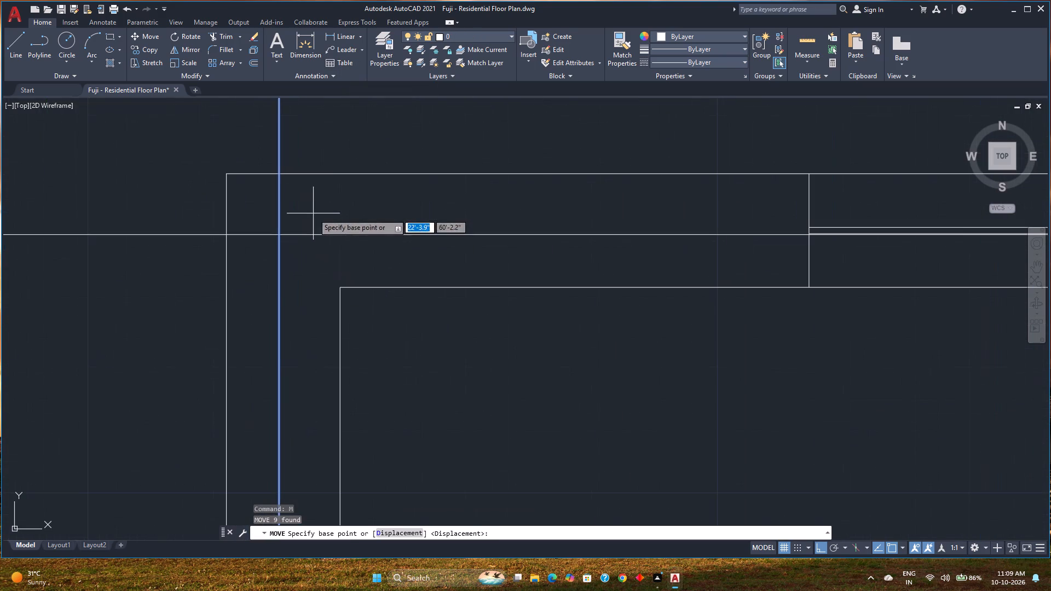
click(276, 174)
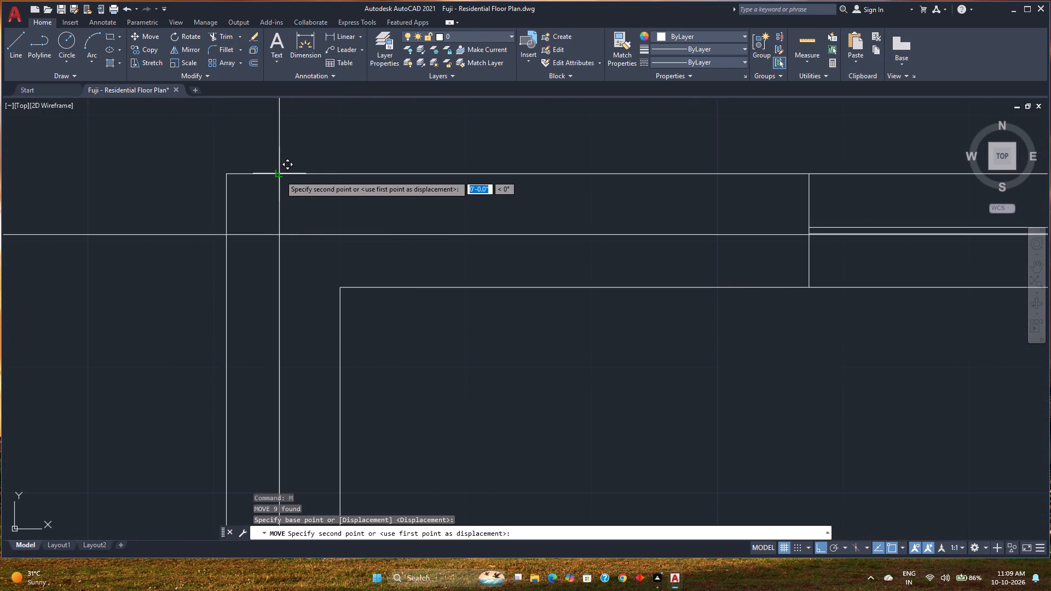
text(0.)
key(3)
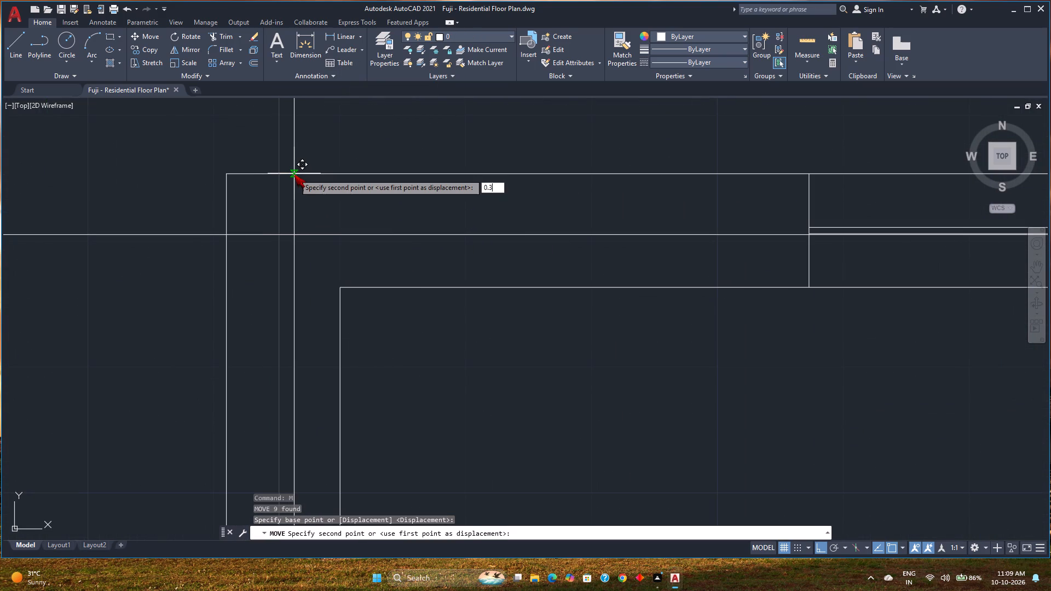
key(Return)
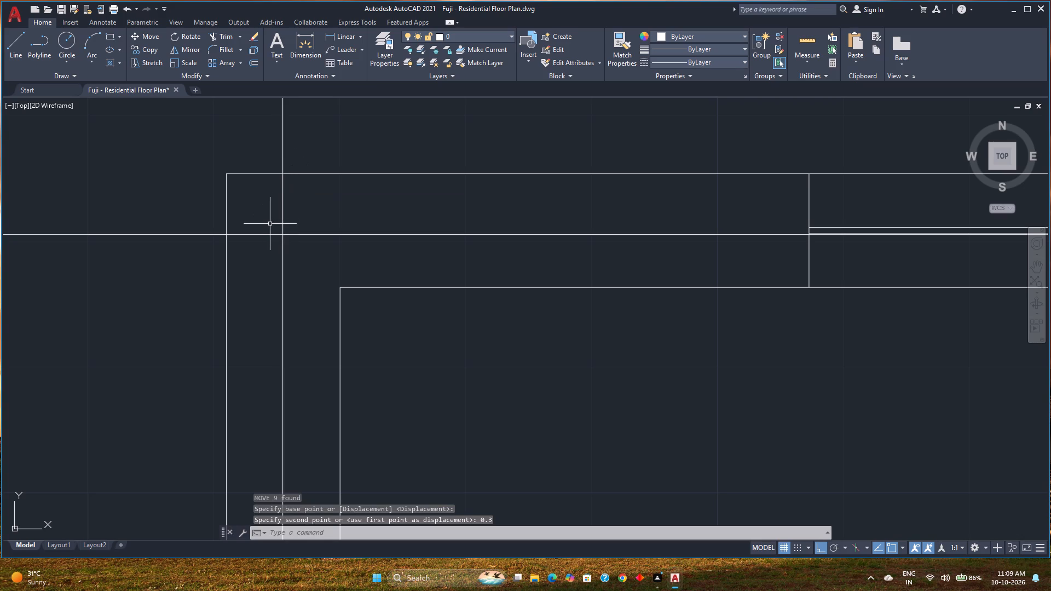
Check the shifted guide lines against the plan's walls and save the drawing.
scroll(309, 309, down, 2)
middle_drag(305, 305, 220, 272)
scroll(220, 270, down, 1)
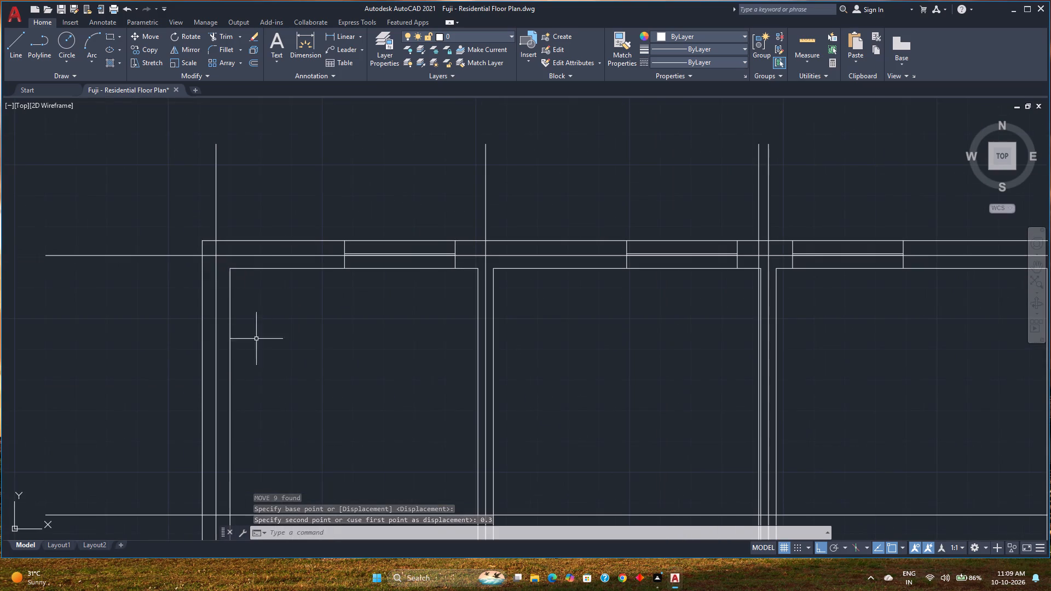
scroll(313, 349, down, 1)
middle_drag(312, 347, 253, 280)
scroll(262, 277, down, 1)
middle_drag(376, 336, 302, 249)
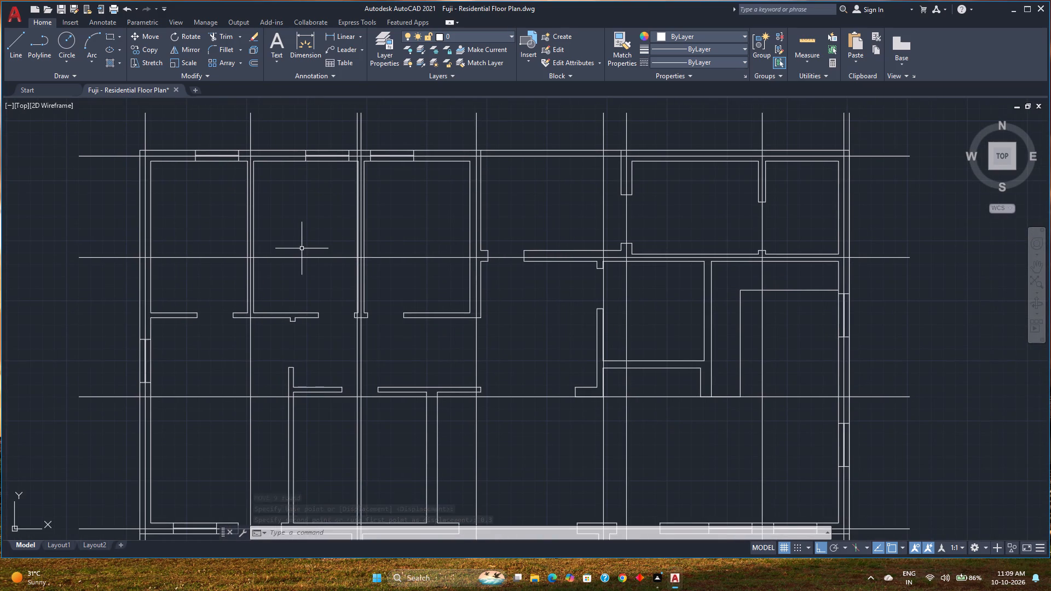
key(ctrl+s)
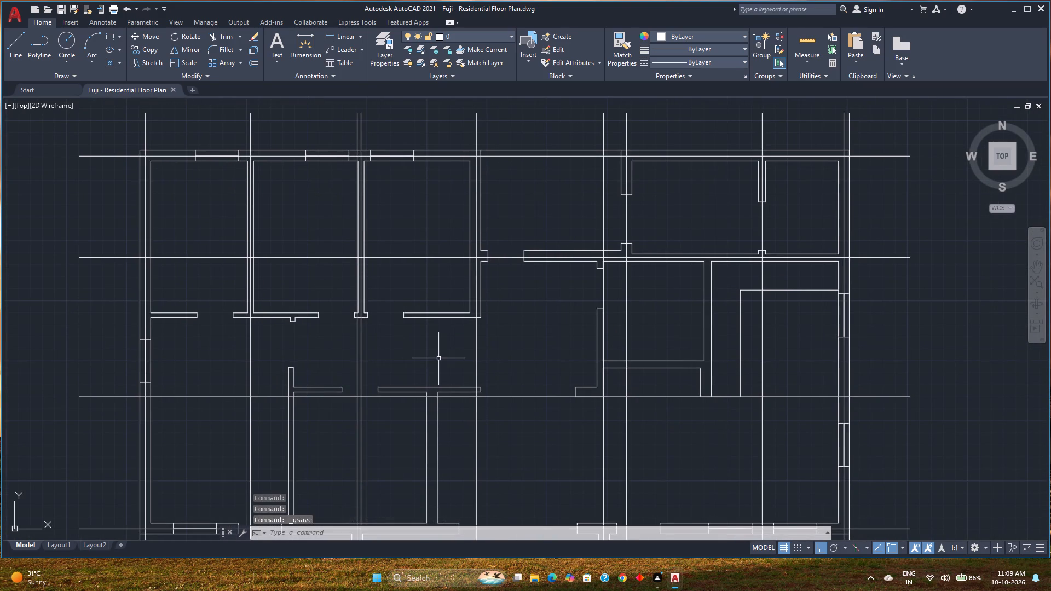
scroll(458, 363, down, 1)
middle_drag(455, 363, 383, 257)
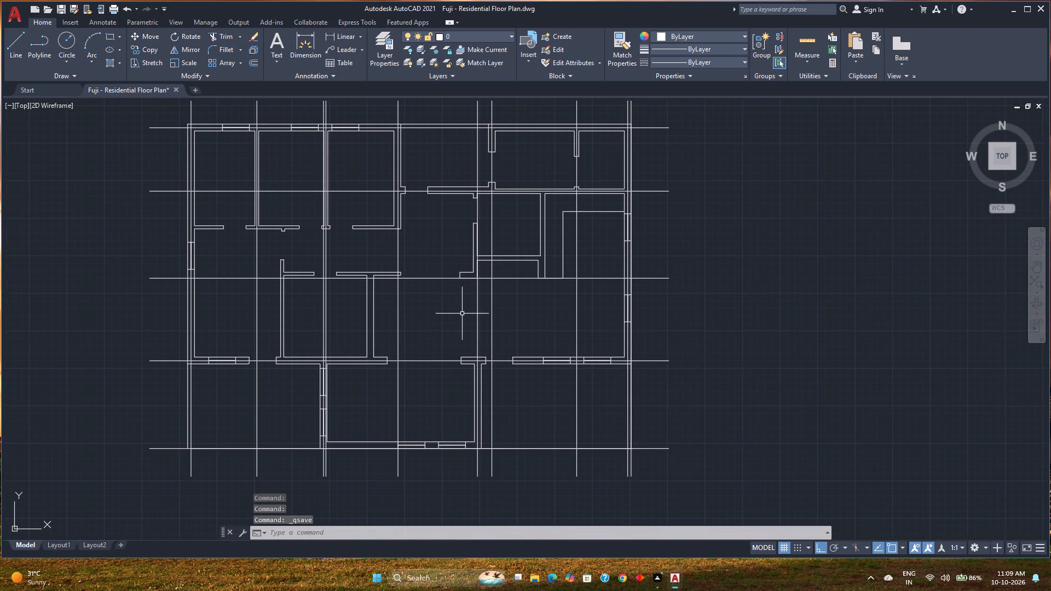
Lock the Guide Lines layer.
right_click(467, 38)
click(467, 38)
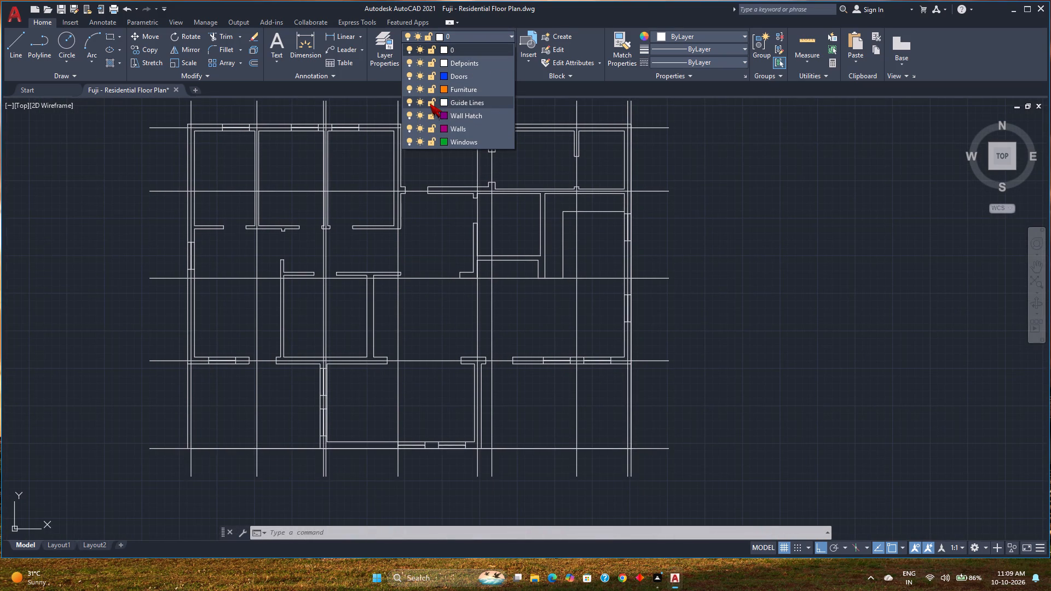
click(430, 103)
key(Escape)
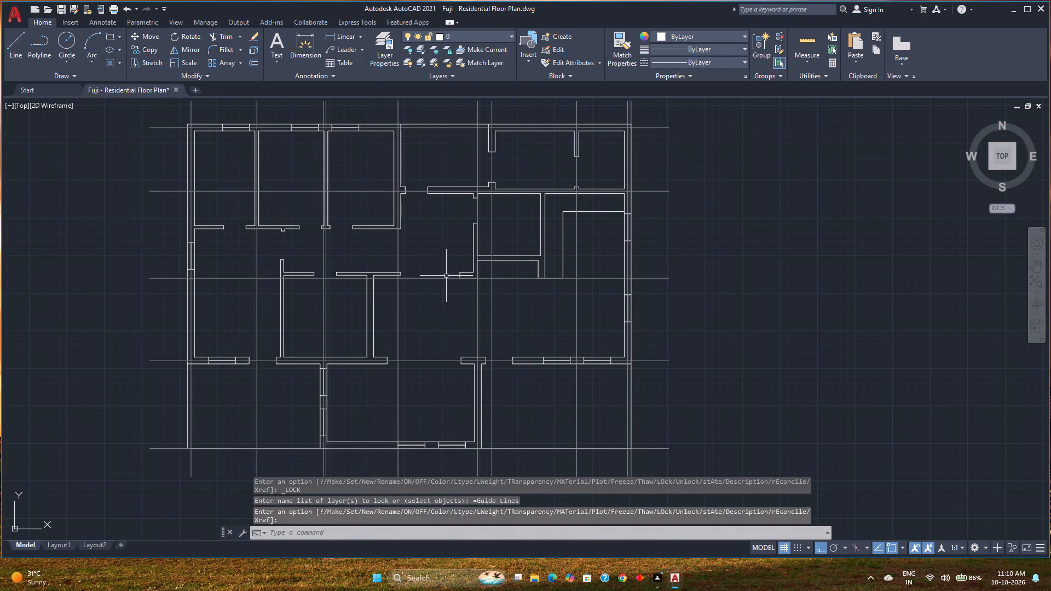
Dimension the southwest bay below the plan, from the outer southwest wall corner to the guide line centred in the south room's west wall.
scroll(190, 395, up, 3)
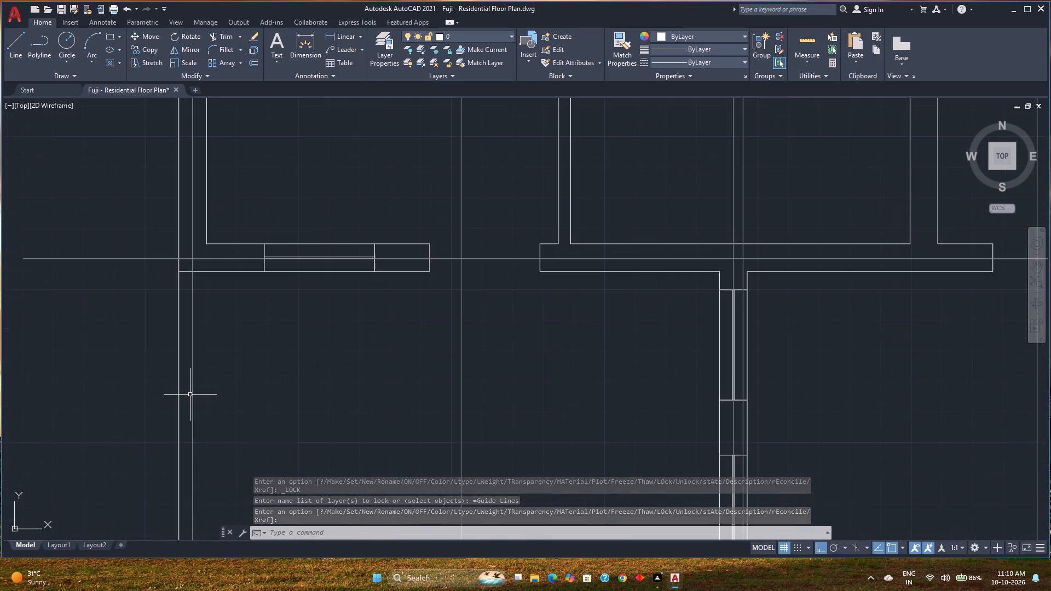
scroll(190, 395, down, 3)
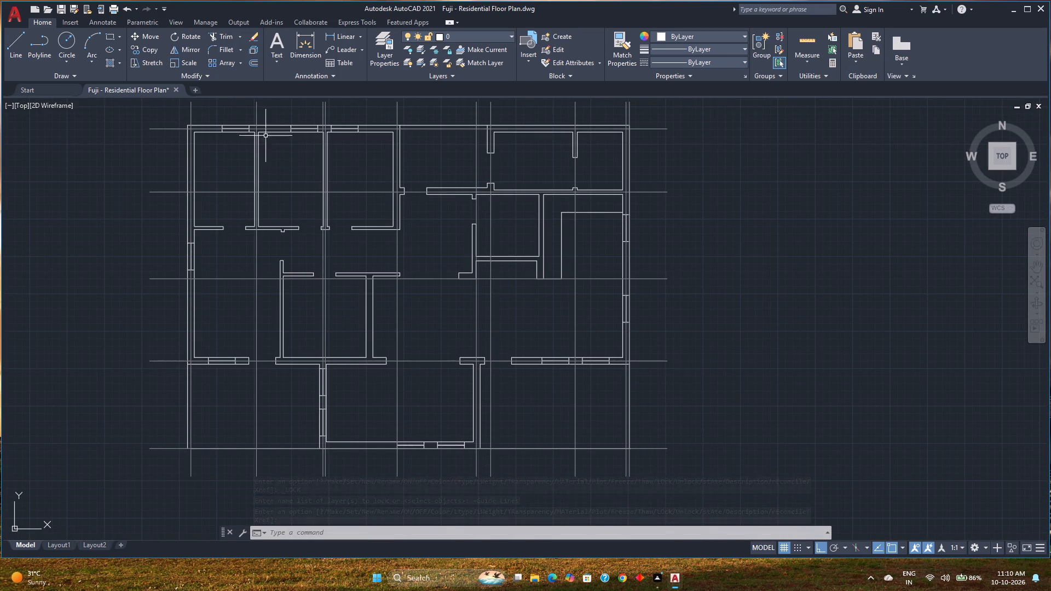
click(308, 48)
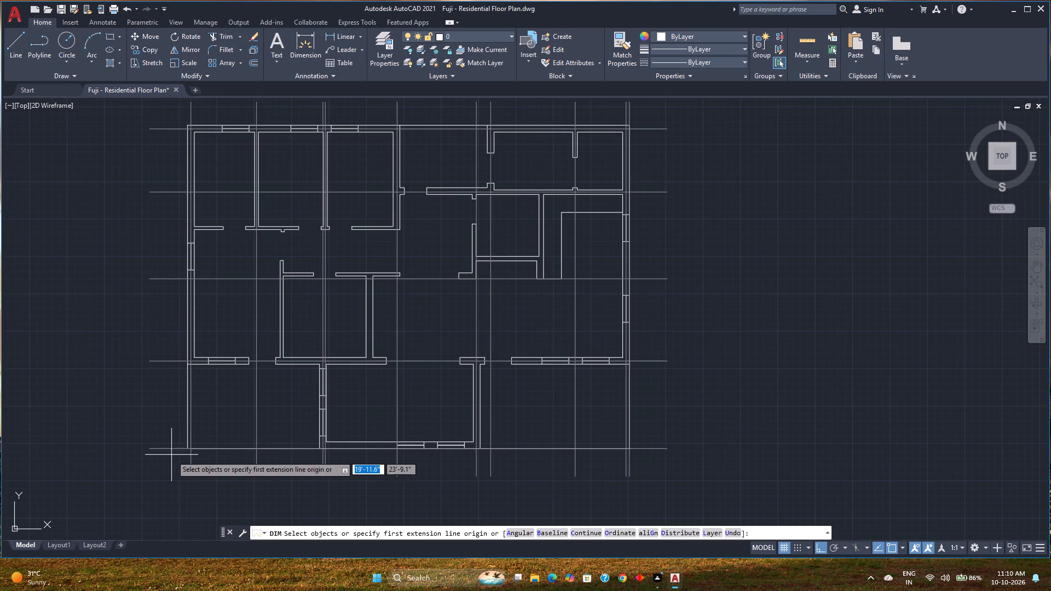
scroll(196, 475, up, 2)
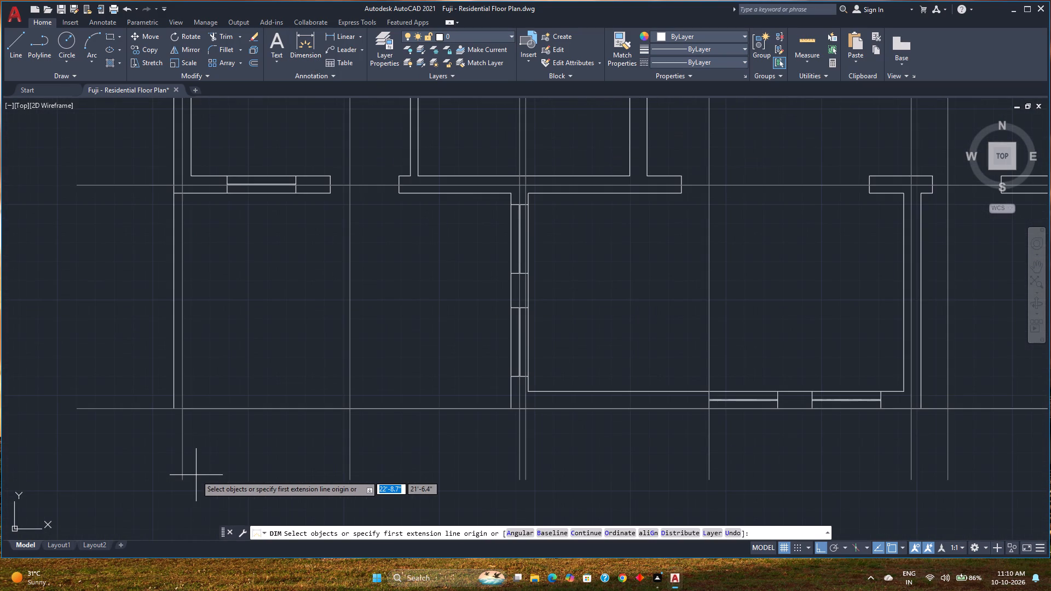
click(171, 408)
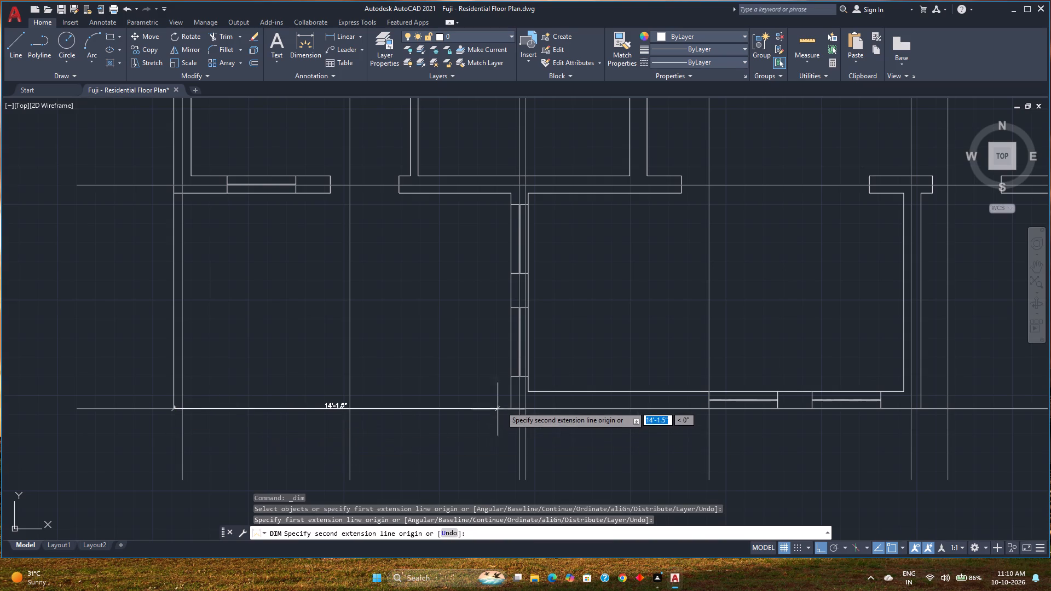
scroll(514, 402, up, 2)
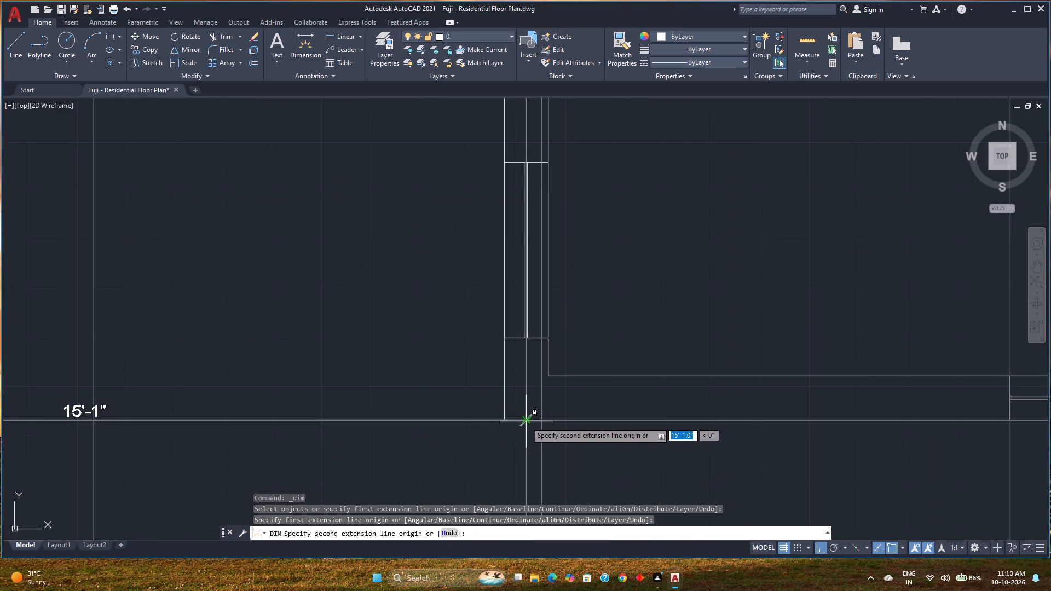
click(523, 420)
scroll(498, 424, down, 3)
middle_drag(498, 424, 482, 375)
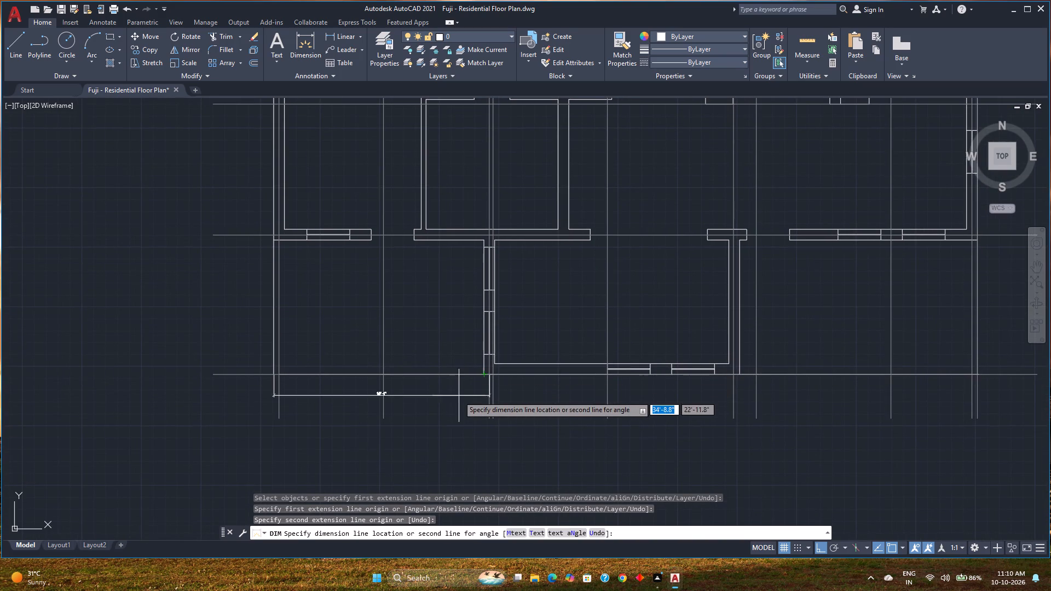
click(451, 401)
Dimension the south room between the guide lines centred in its west and east walls, in line with the southwest bay dimension.
scroll(489, 375, up, 2)
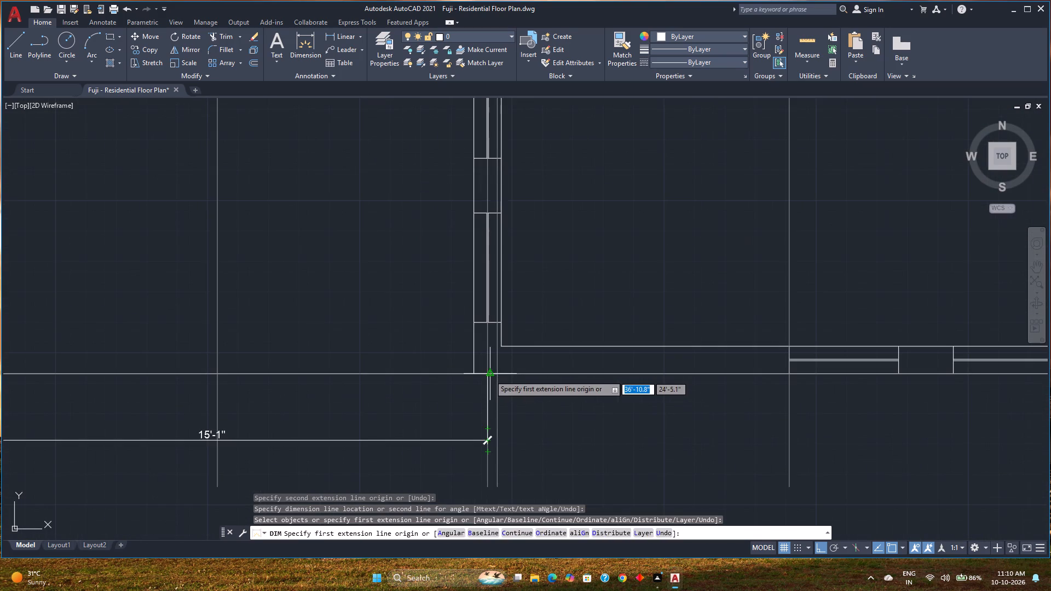
scroll(488, 374, up, 4)
click(479, 374)
scroll(550, 390, down, 4)
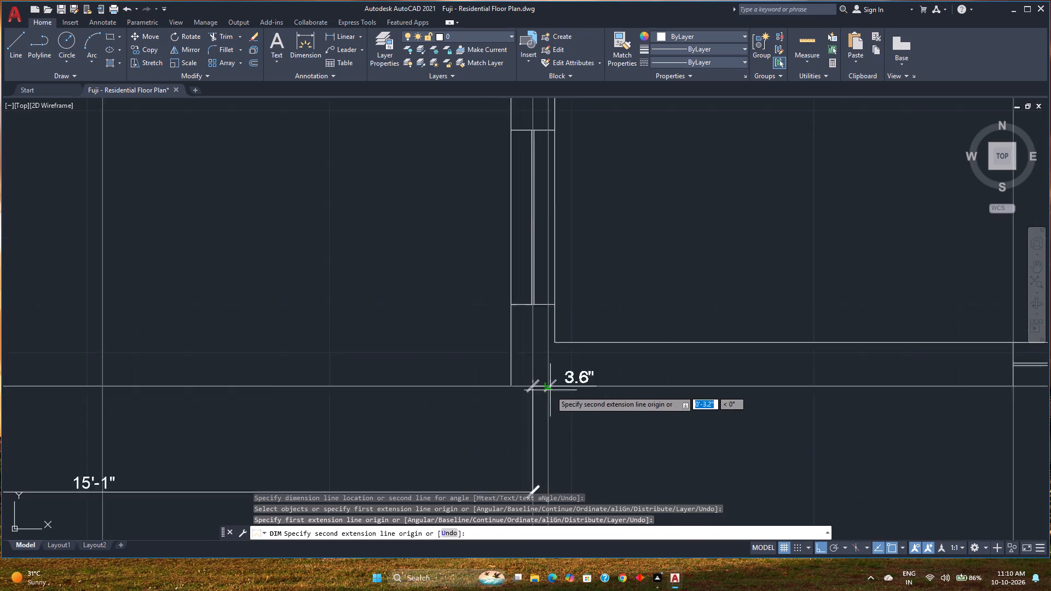
middle_drag(550, 390, 350, 385)
scroll(538, 413, down, 2)
middle_drag(538, 413, 322, 413)
scroll(504, 412, up, 1)
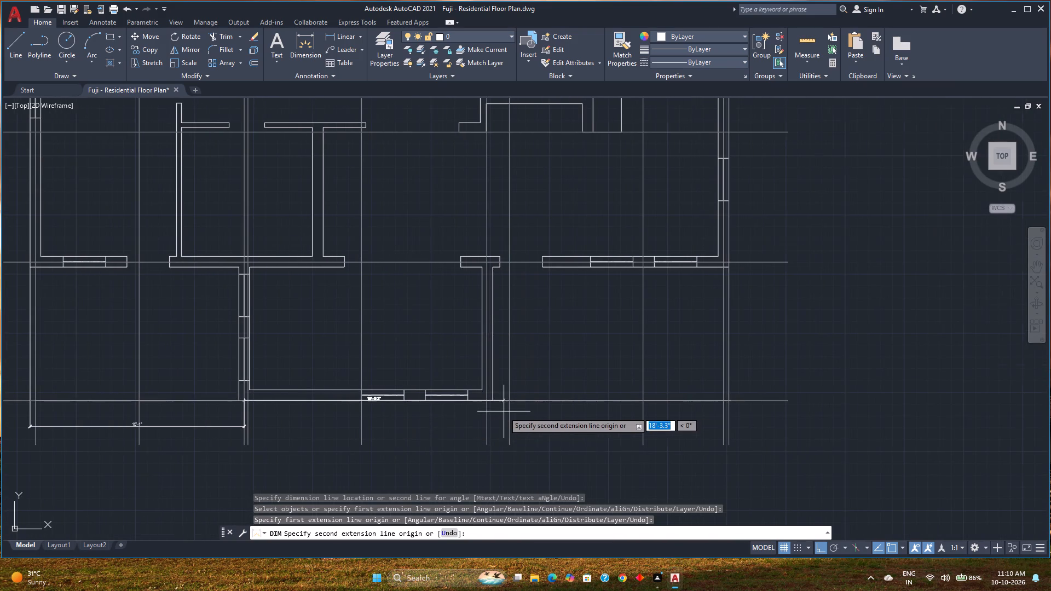
scroll(504, 412, up, 1)
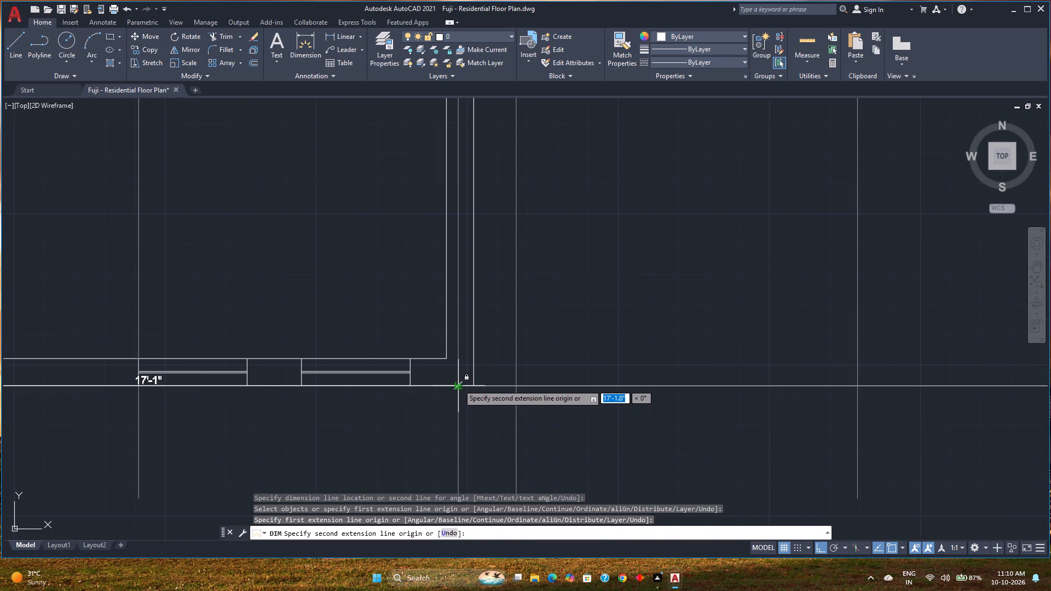
click(458, 384)
scroll(448, 437, down, 2)
middle_drag(448, 437, 469, 397)
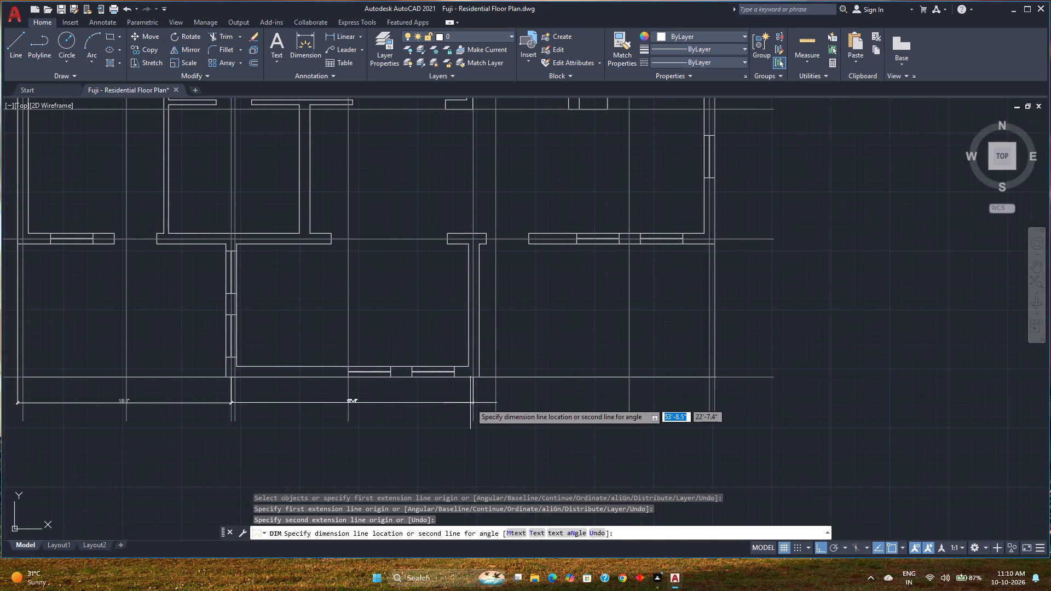
click(413, 403)
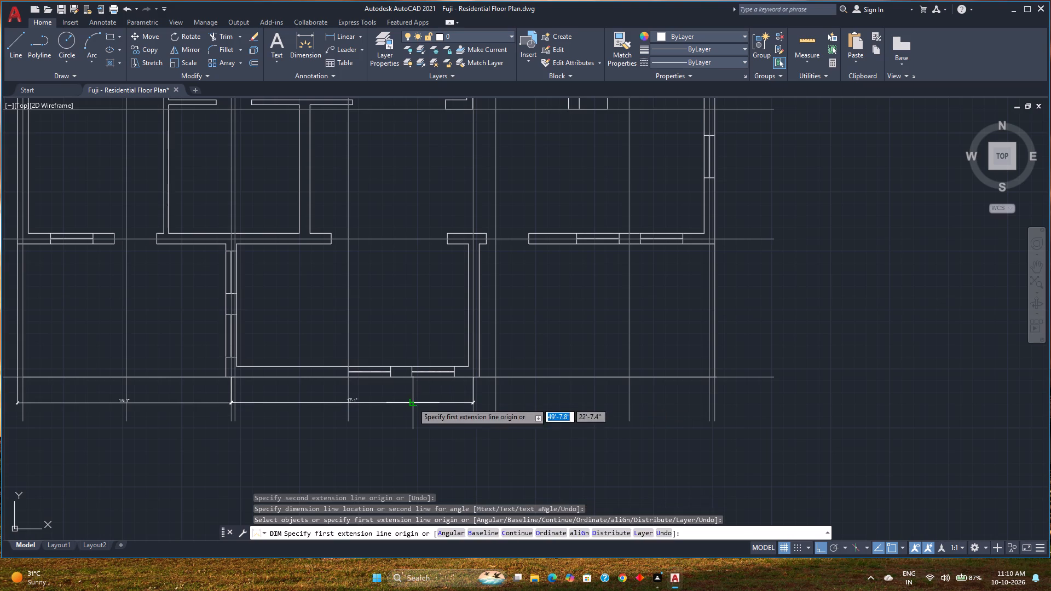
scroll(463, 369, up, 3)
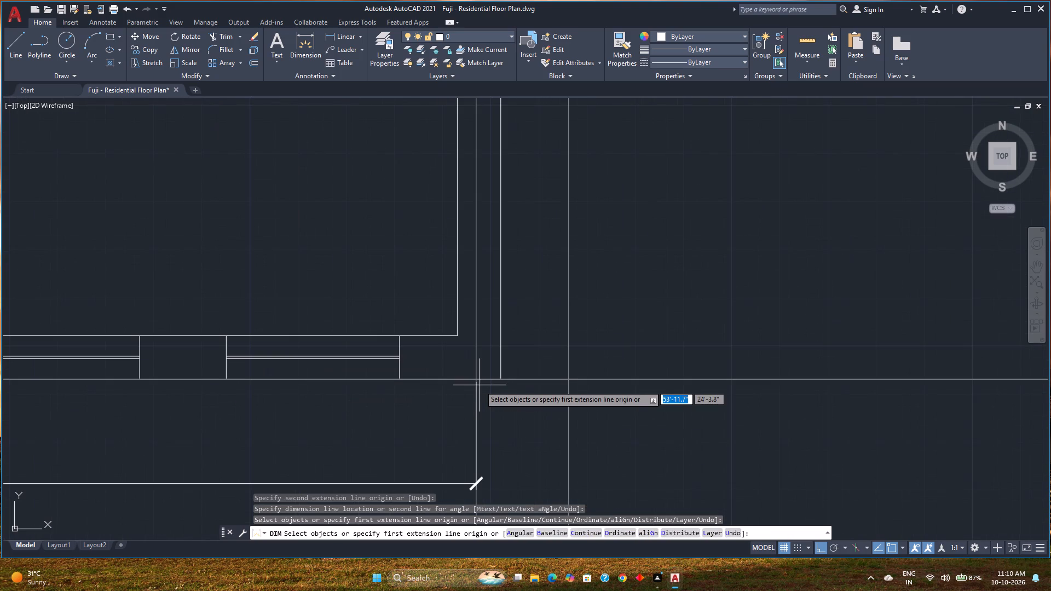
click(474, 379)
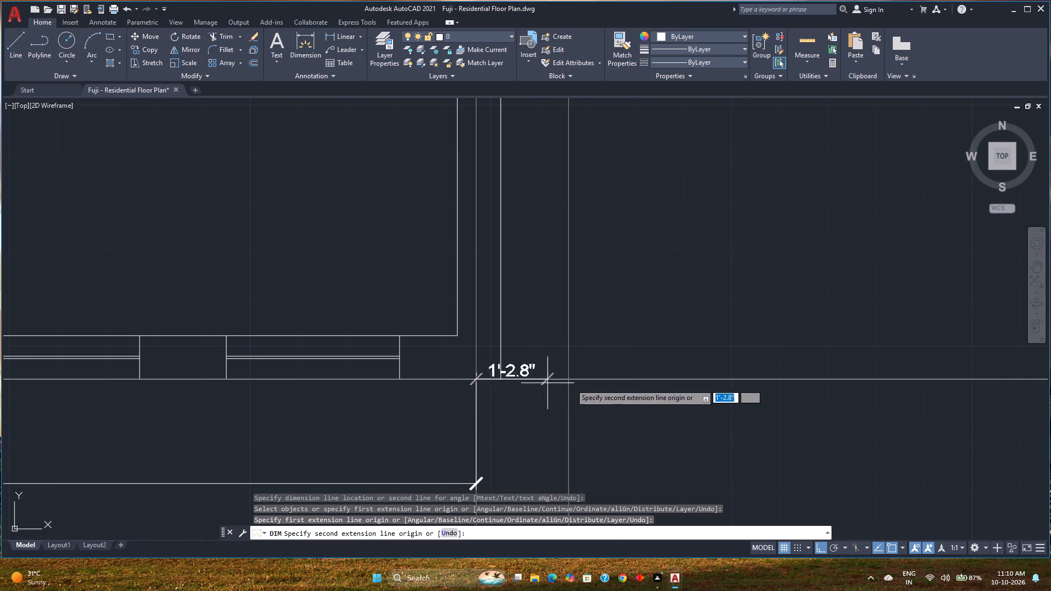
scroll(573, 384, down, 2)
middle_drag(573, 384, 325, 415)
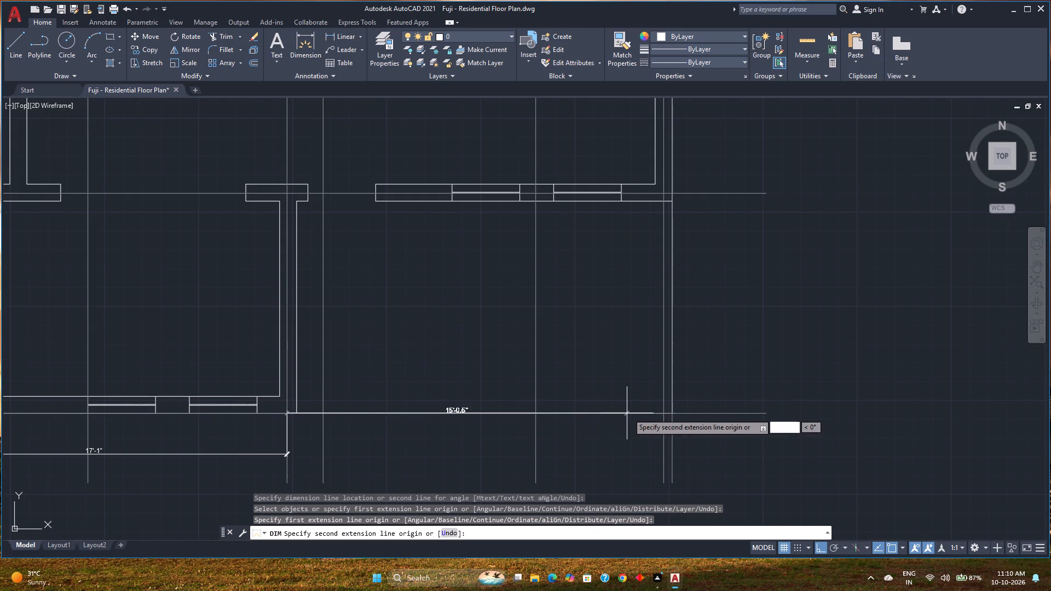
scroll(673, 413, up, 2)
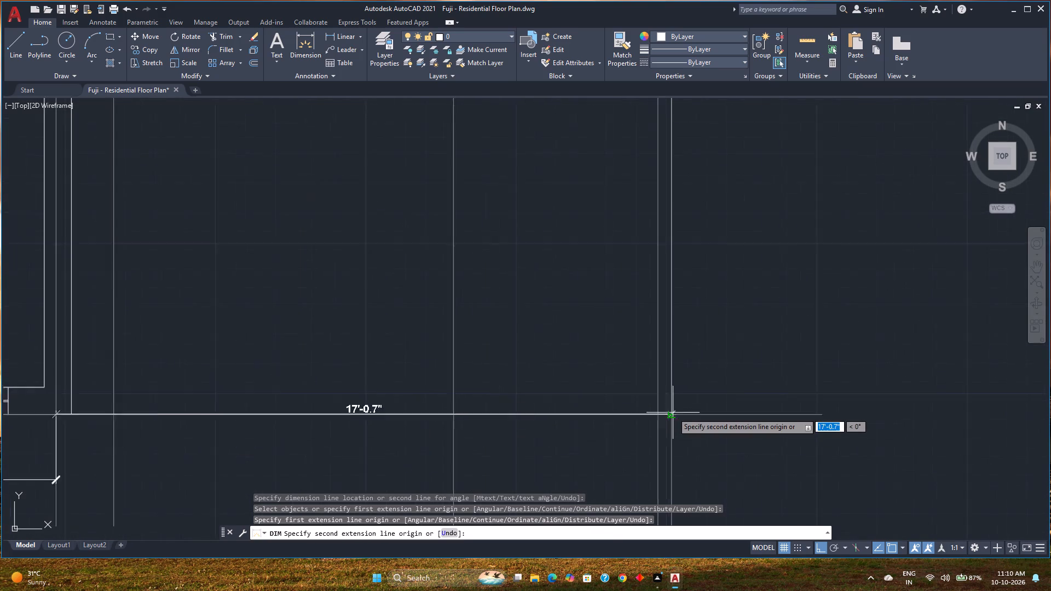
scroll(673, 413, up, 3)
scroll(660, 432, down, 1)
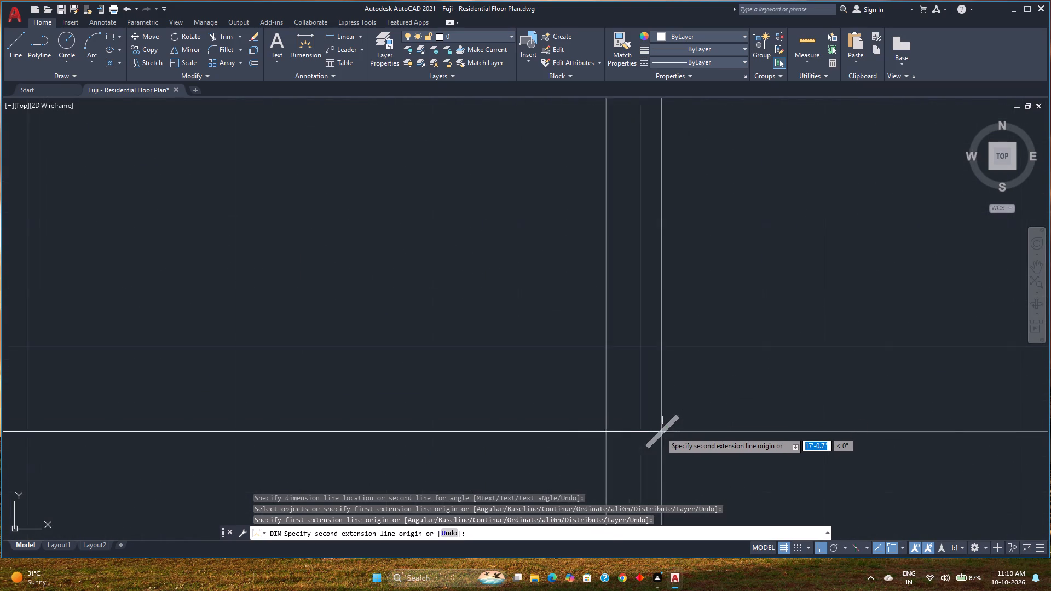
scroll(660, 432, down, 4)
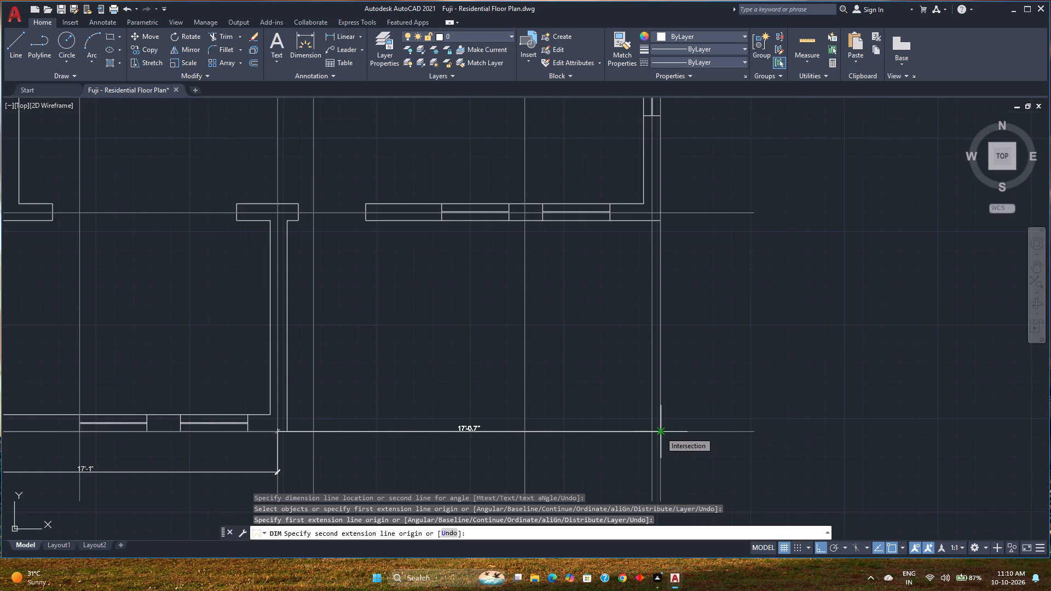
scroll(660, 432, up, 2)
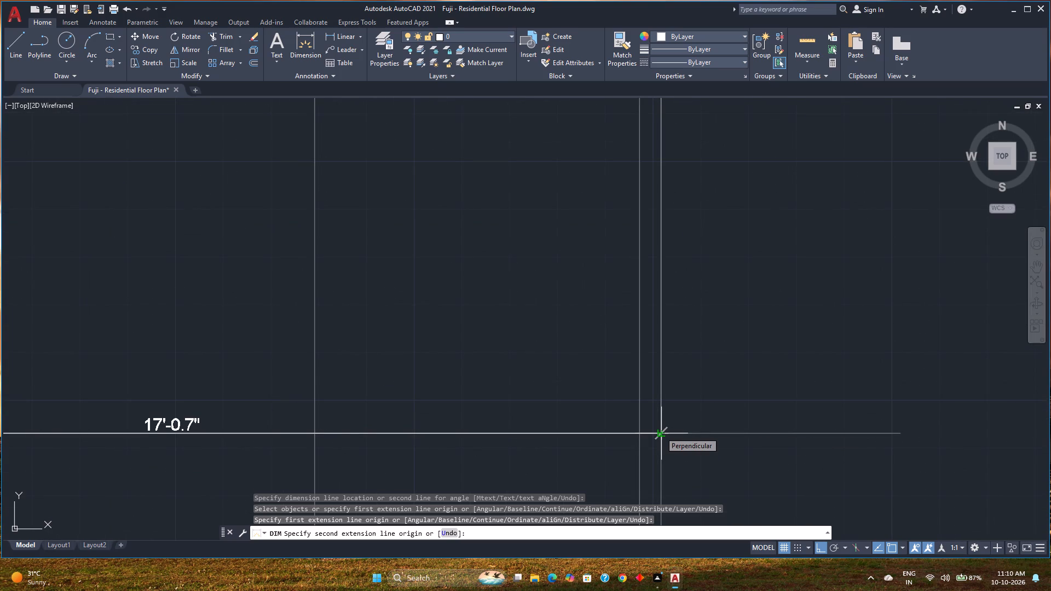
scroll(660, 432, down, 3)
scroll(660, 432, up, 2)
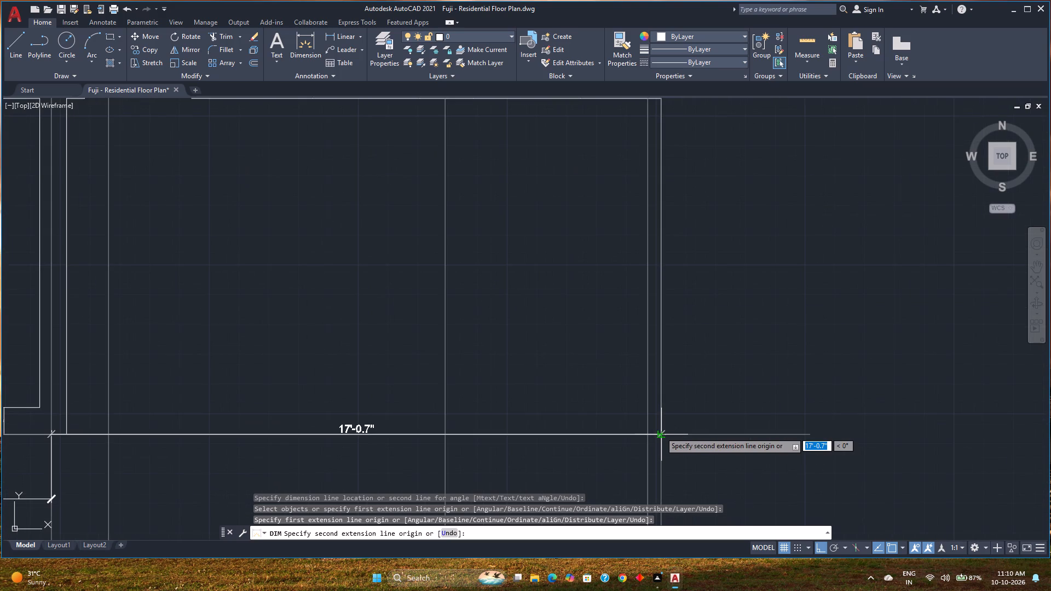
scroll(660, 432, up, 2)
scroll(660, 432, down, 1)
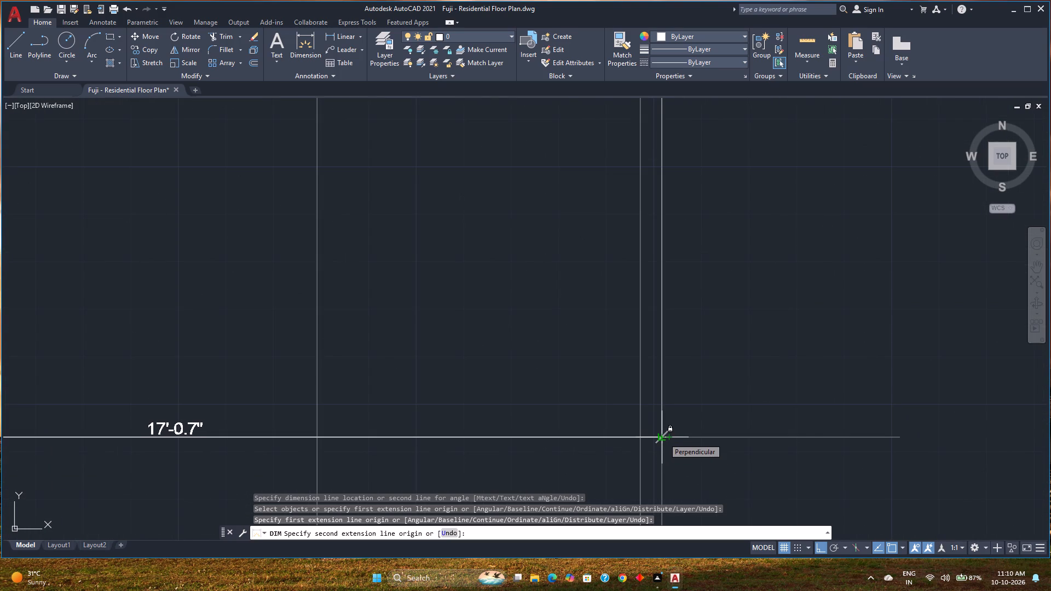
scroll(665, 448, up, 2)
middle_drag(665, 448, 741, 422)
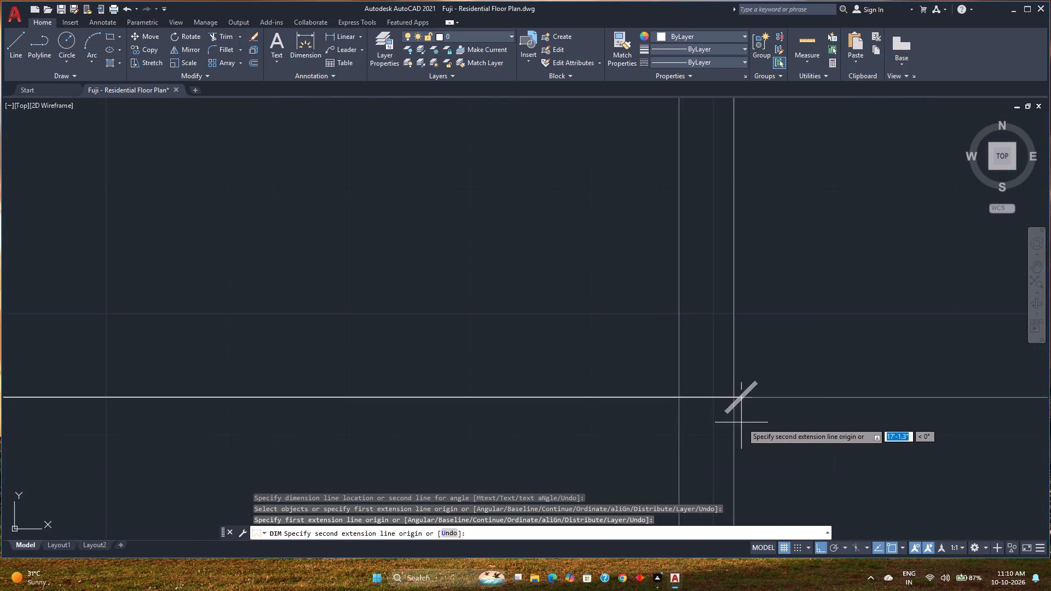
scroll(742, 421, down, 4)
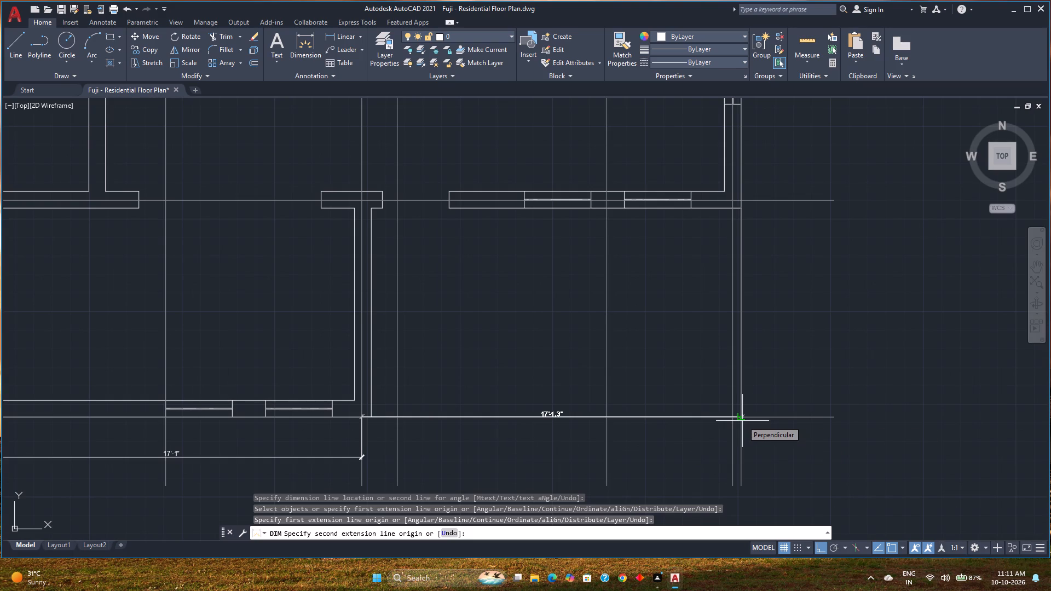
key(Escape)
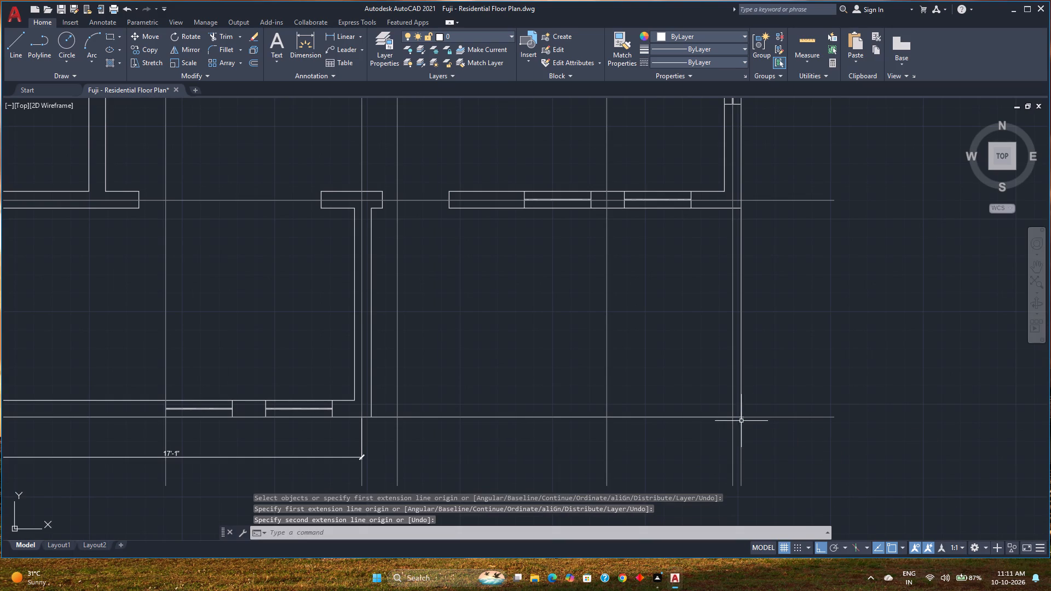
Copy the south room's dimension east so it starts at the guide line in that room's east wall and spans the southeast bay.
click(297, 458)
middle_drag(254, 450, 442, 441)
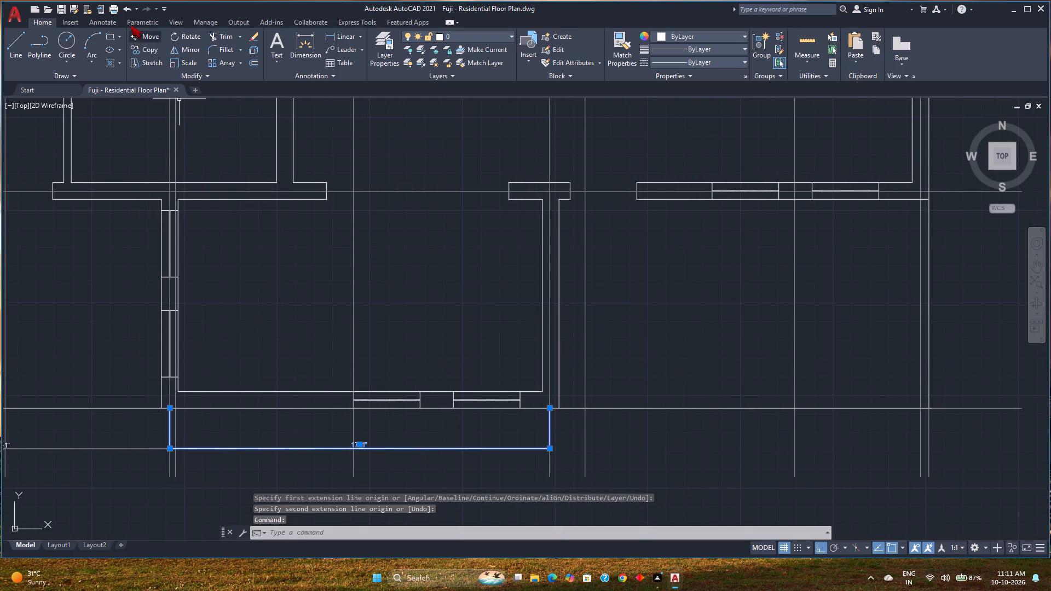
click(137, 48)
scroll(167, 412, up, 4)
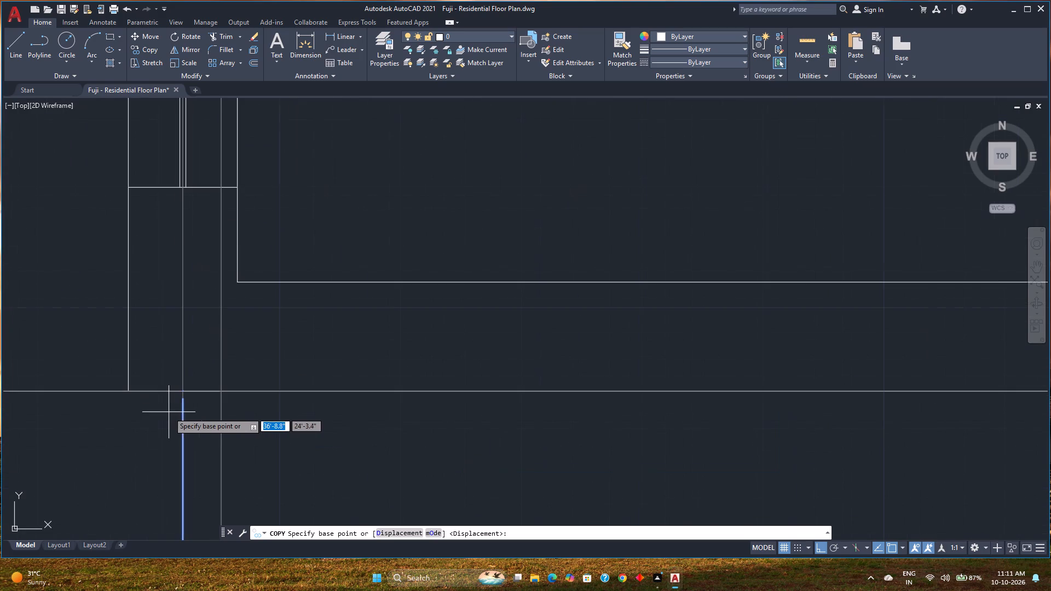
click(184, 391)
scroll(293, 397, down, 2)
middle_drag(293, 397, 0, 384)
middle_drag(765, 405, 365, 400)
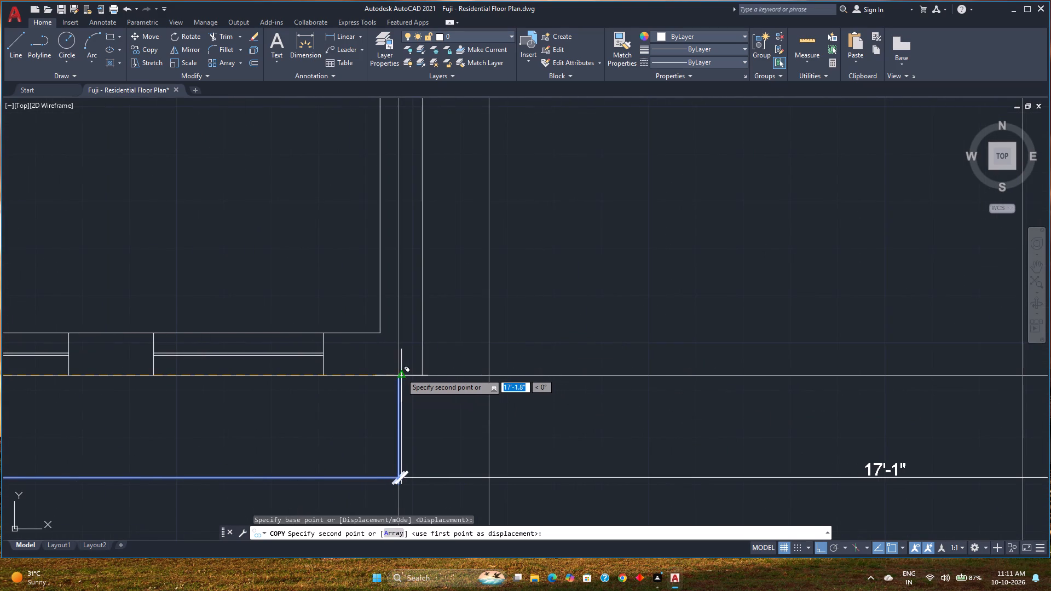
scroll(399, 375, up, 5)
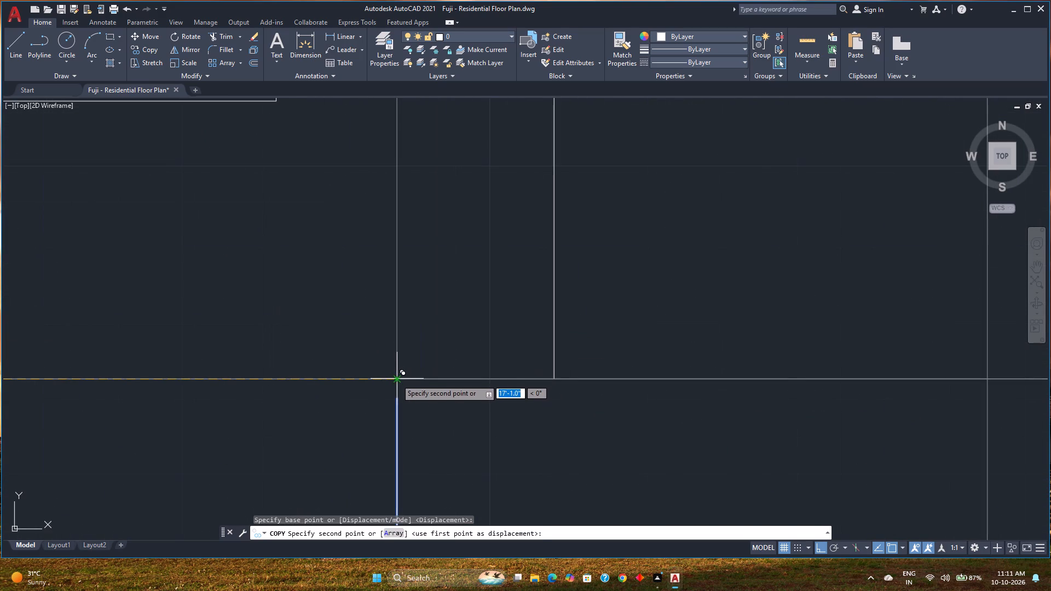
click(396, 379)
scroll(395, 379, down, 6)
middle_drag(453, 387, 246, 401)
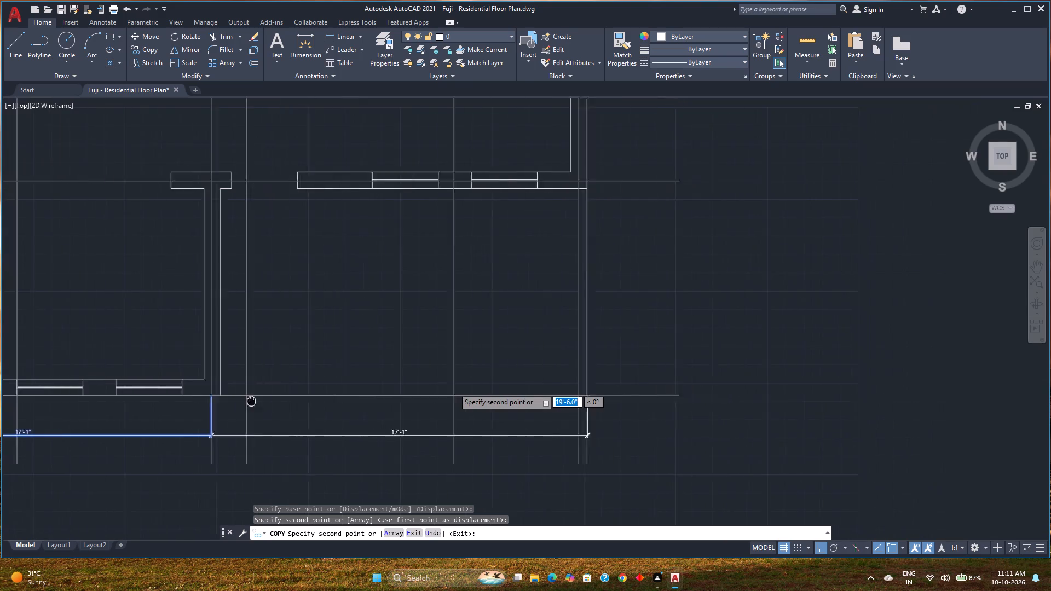
middle_drag(246, 401, 232, 401)
key(Escape)
Save the drawing.
scroll(409, 368, down, 2)
middle_drag(409, 368, 510, 404)
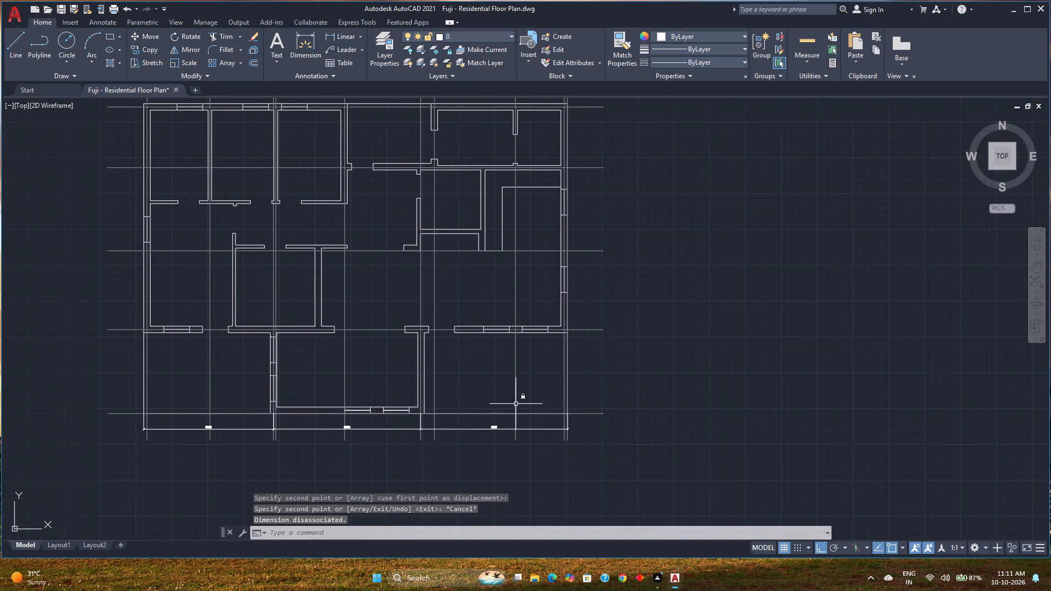
key(ctrl+s)
middle_drag(507, 371, 365, 399)
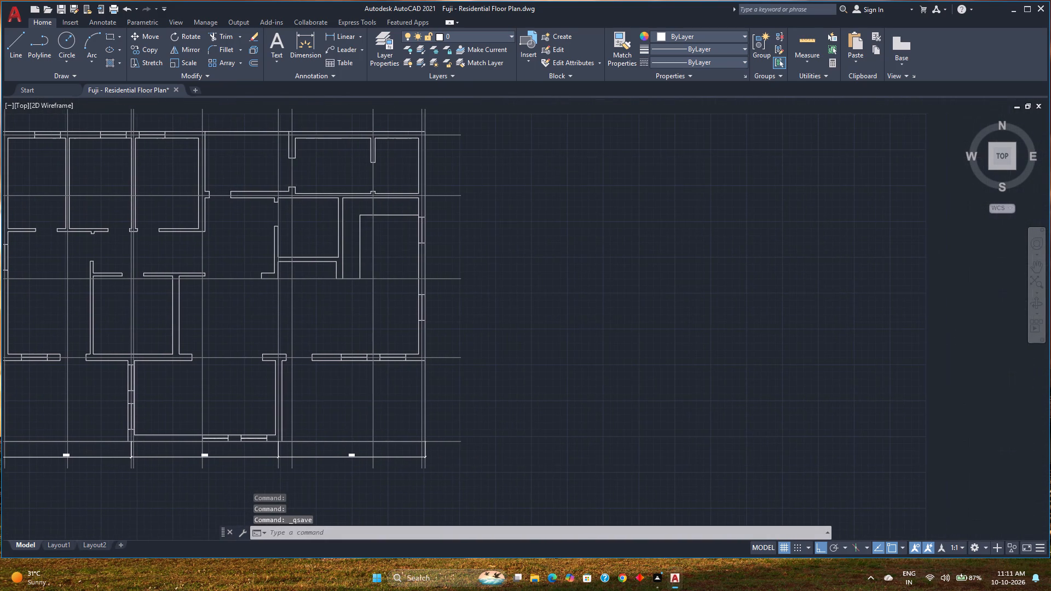
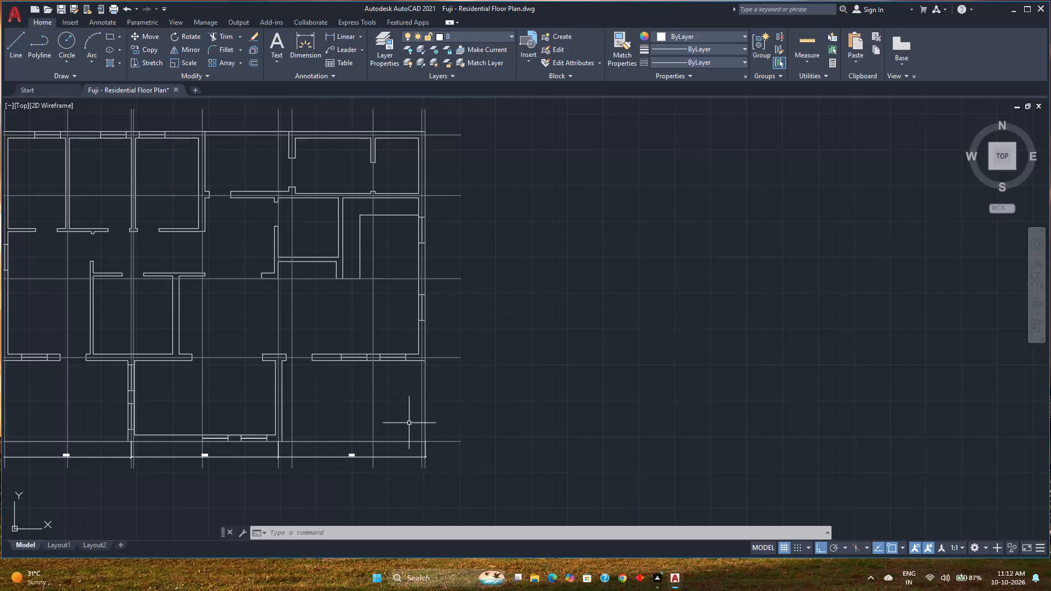
Check the width of the door opening between the T-shaped wall end and the southeast room's south wall.
scroll(429, 447, up, 4)
scroll(421, 438, down, 1)
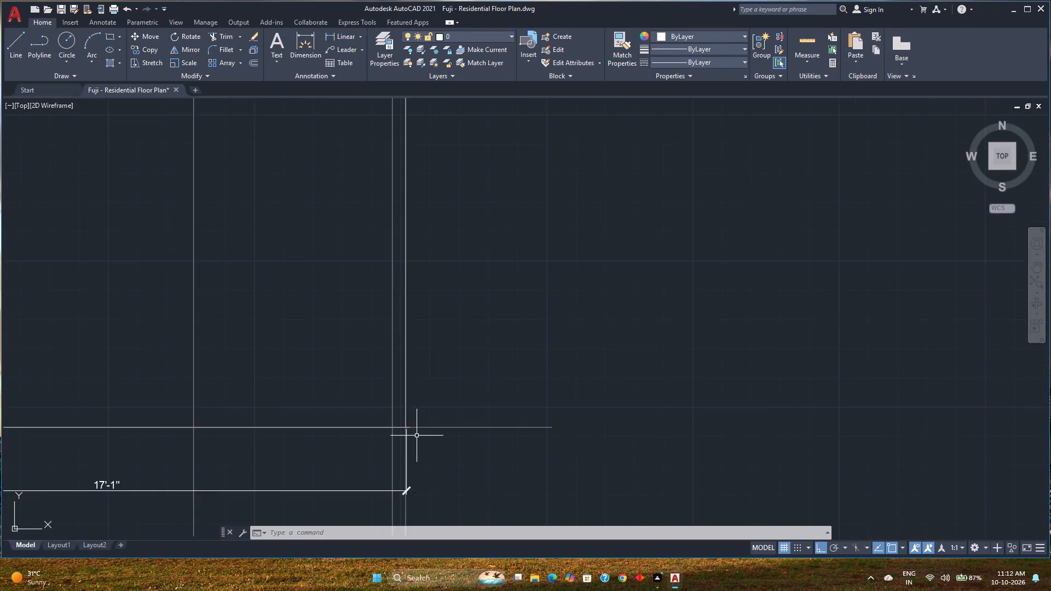
scroll(417, 433, up, 3)
scroll(417, 433, down, 5)
middle_drag(417, 433, 417, 436)
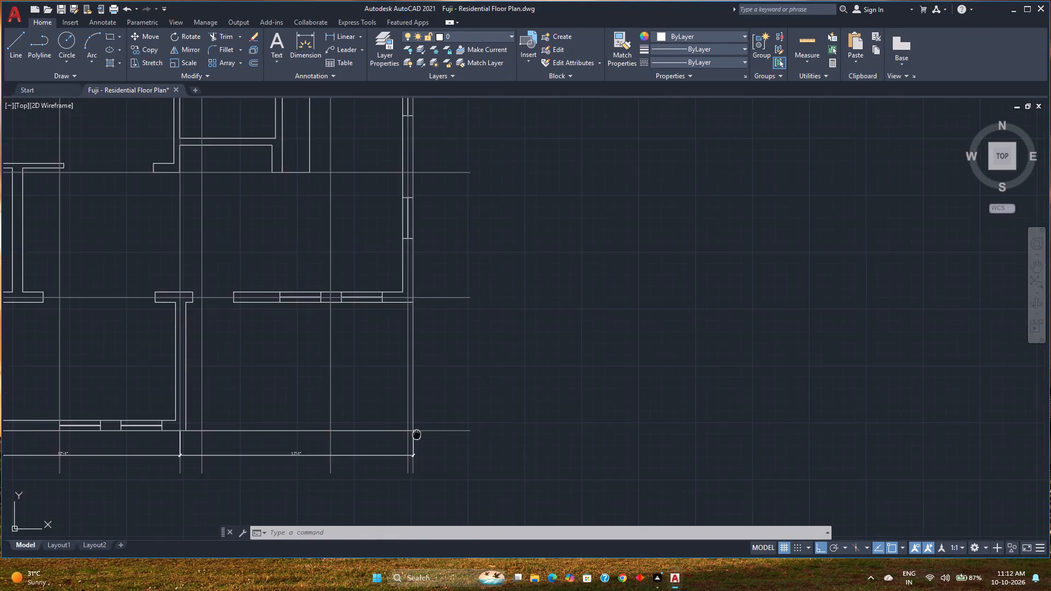
middle_drag(417, 436, 421, 528)
scroll(457, 369, down, 1)
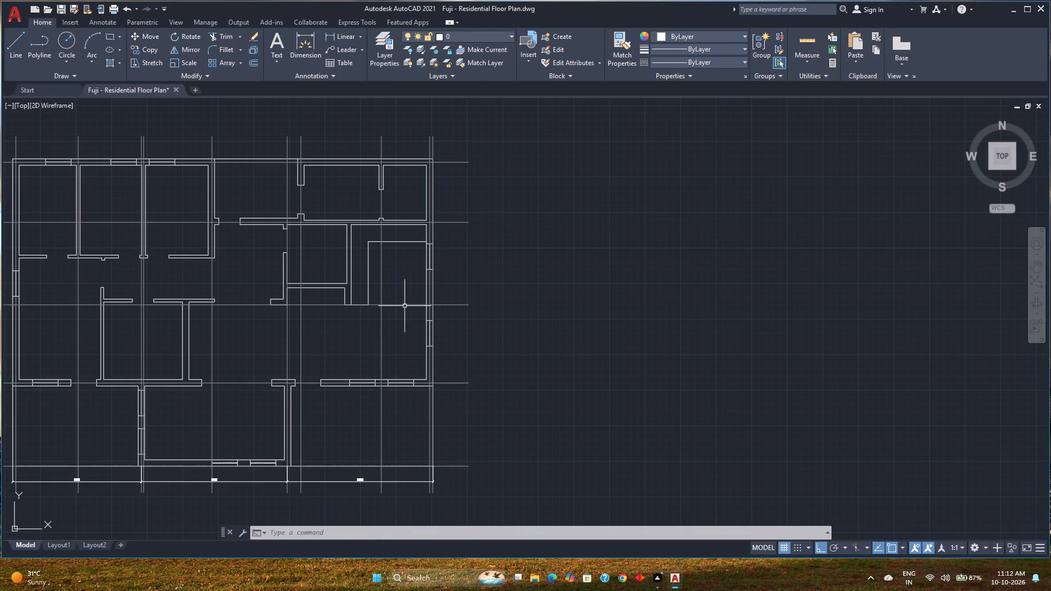
scroll(278, 447, up, 2)
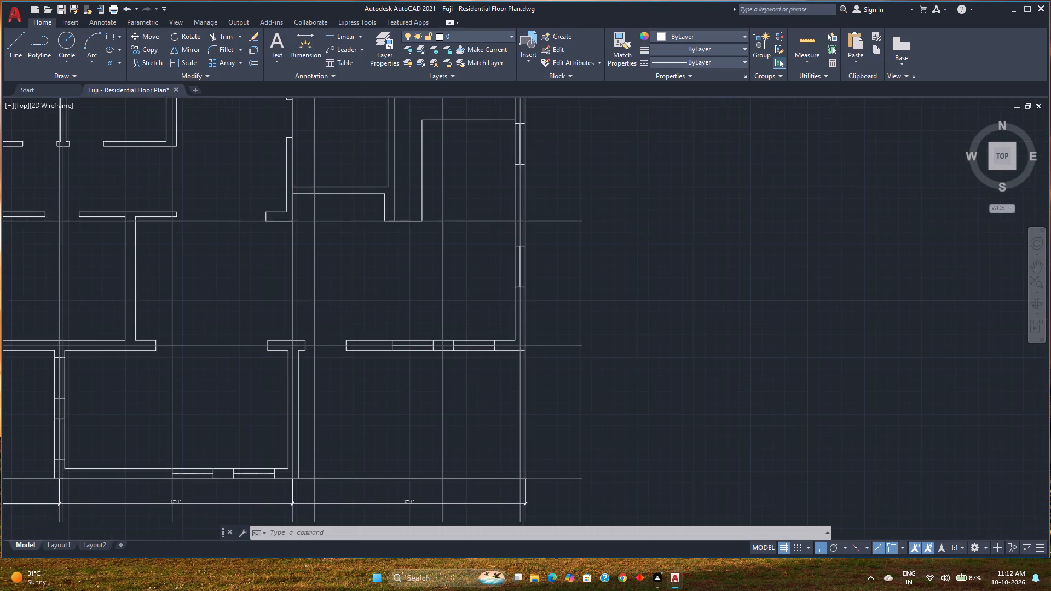
middle_drag(278, 447, 477, 413)
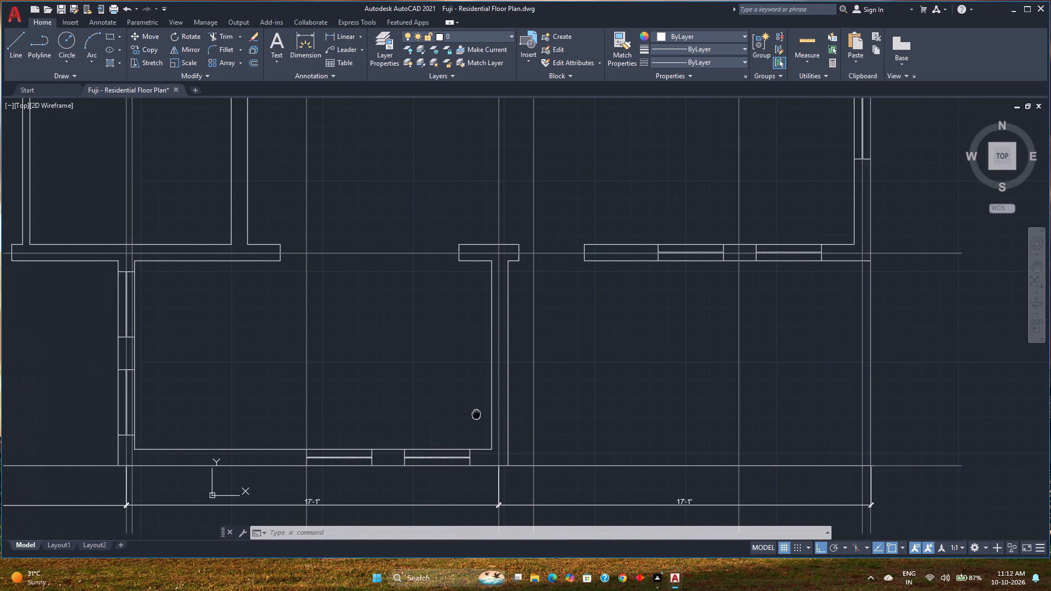
middle_drag(477, 413, 477, 413)
scroll(576, 268, up, 2)
middle_drag(576, 268, 578, 269)
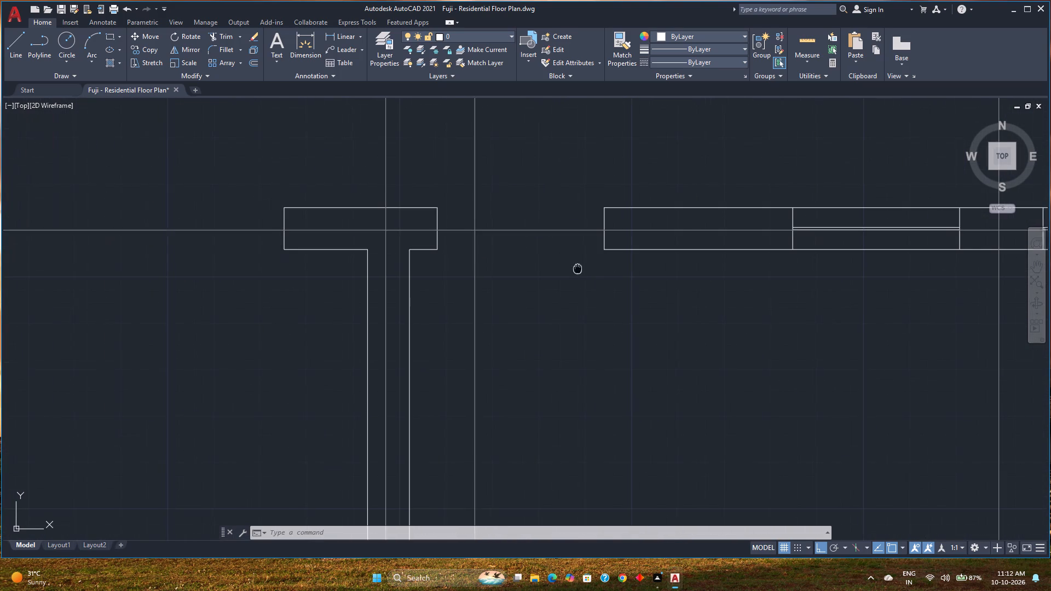
middle_drag(578, 269, 534, 312)
scroll(530, 315, up, 1)
click(310, 40)
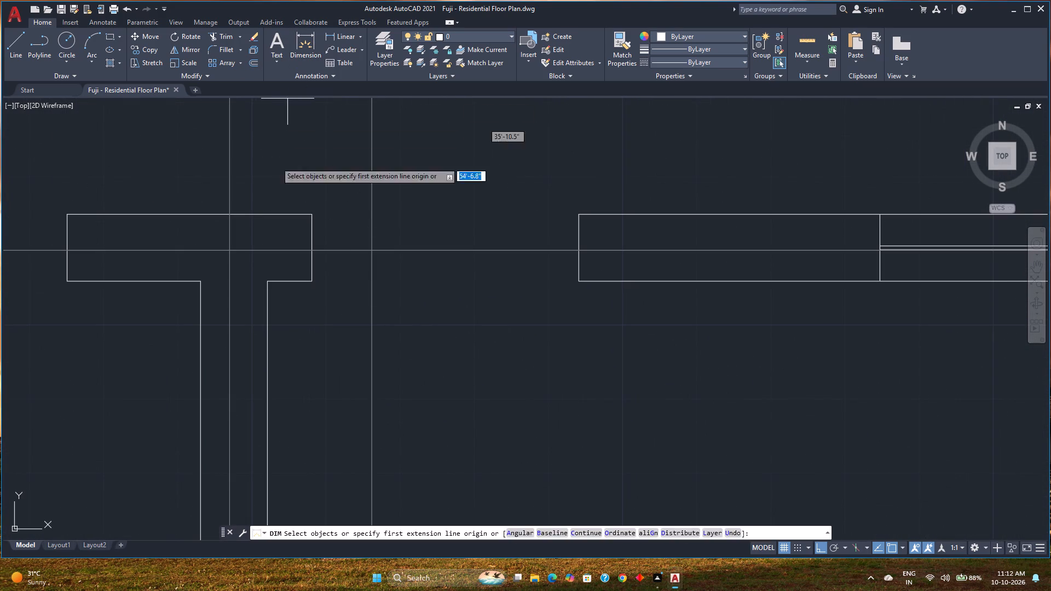
click(313, 277)
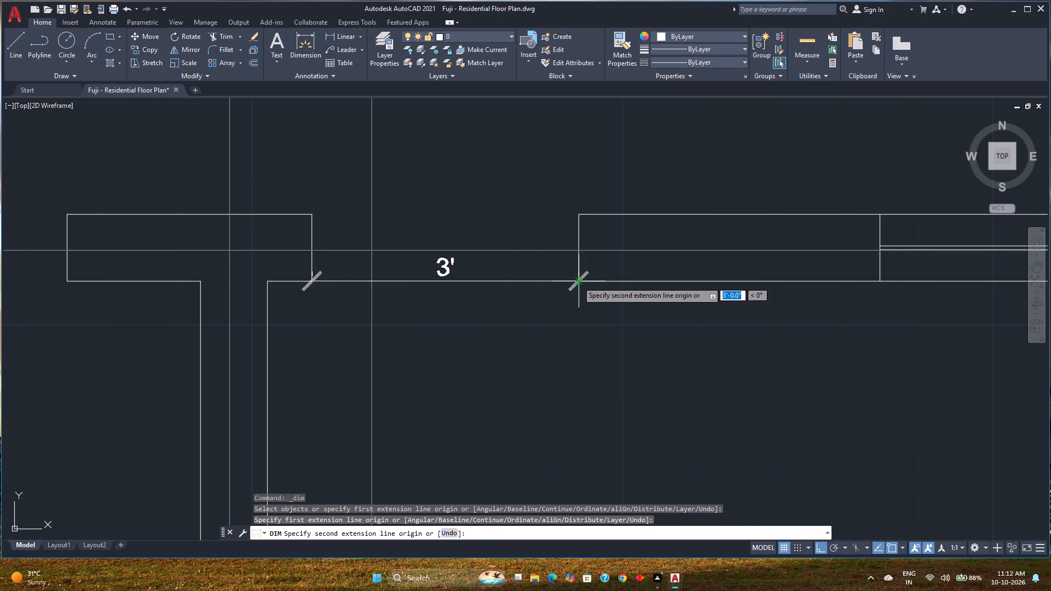
key(Escape)
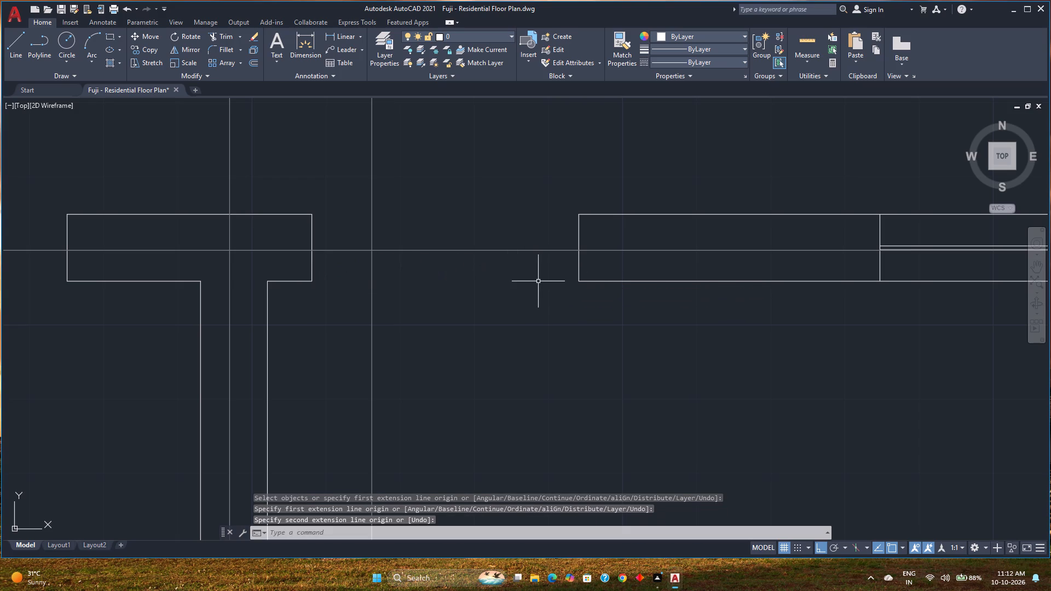
Move the south room's east wall with its T-shaped end, its south windows and the door opening's east jamb 0.3" west.
scroll(277, 320, down, 2)
middle_drag(284, 326, 403, 236)
scroll(414, 237, down, 1)
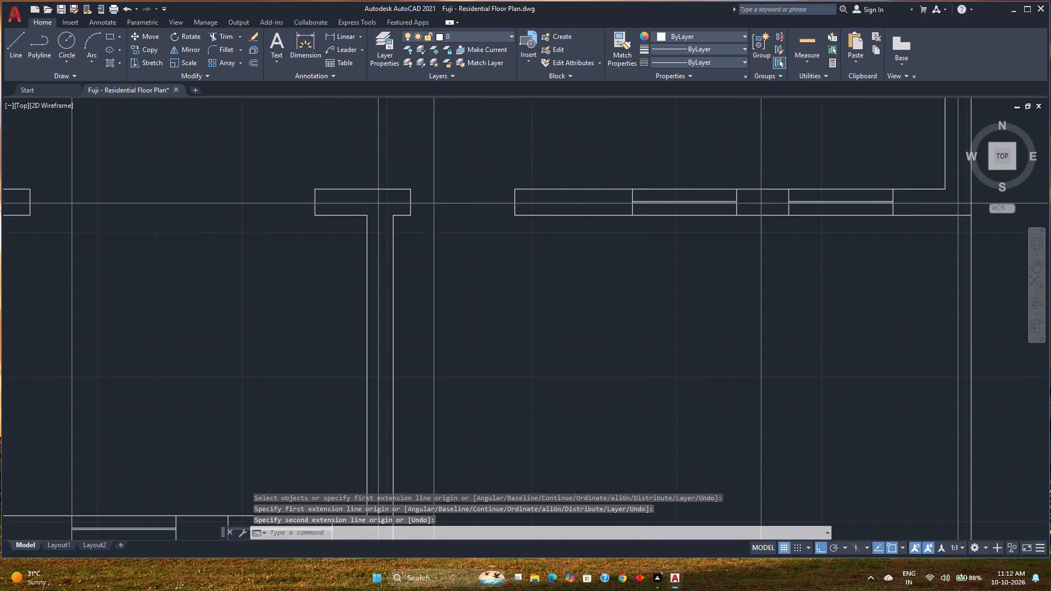
click(416, 418)
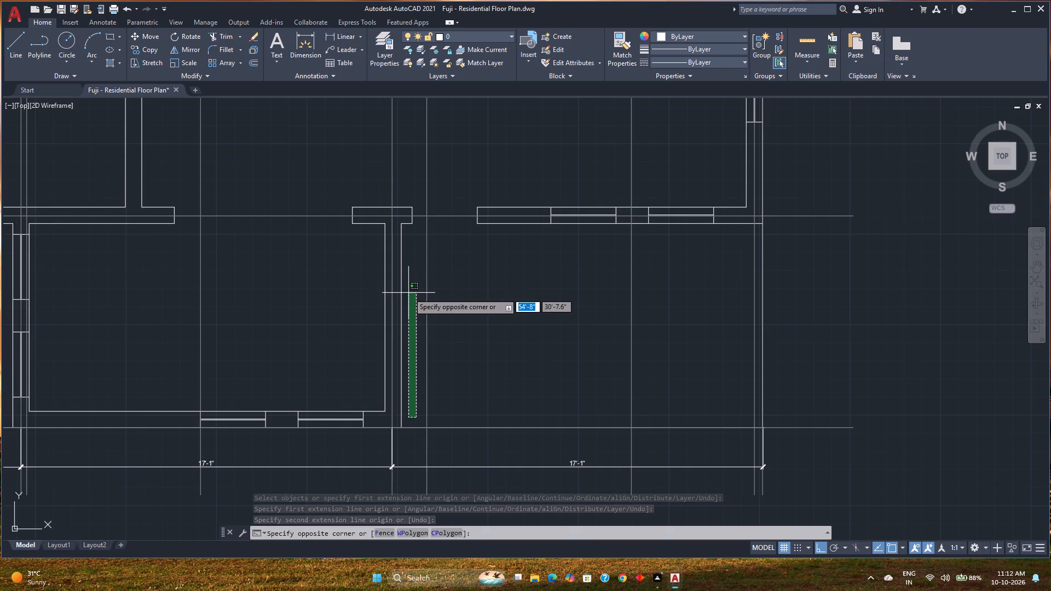
key(Escape)
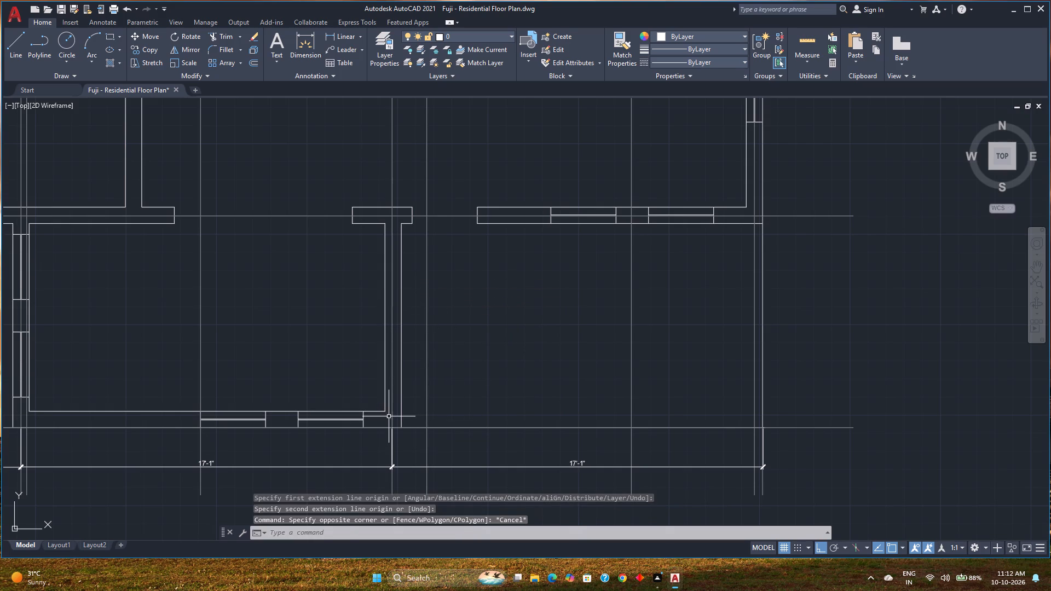
click(375, 420)
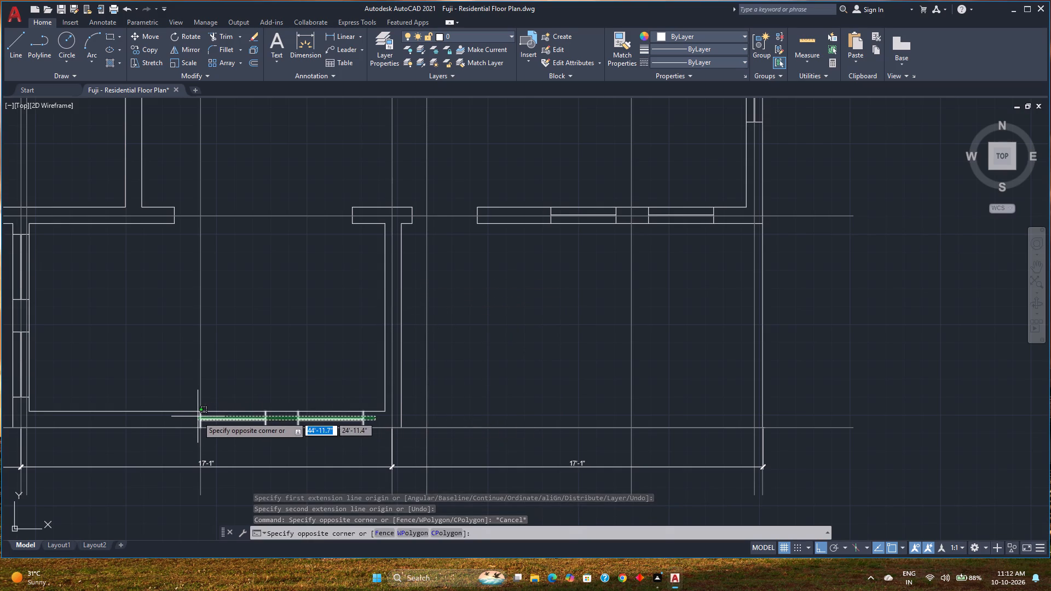
click(198, 416)
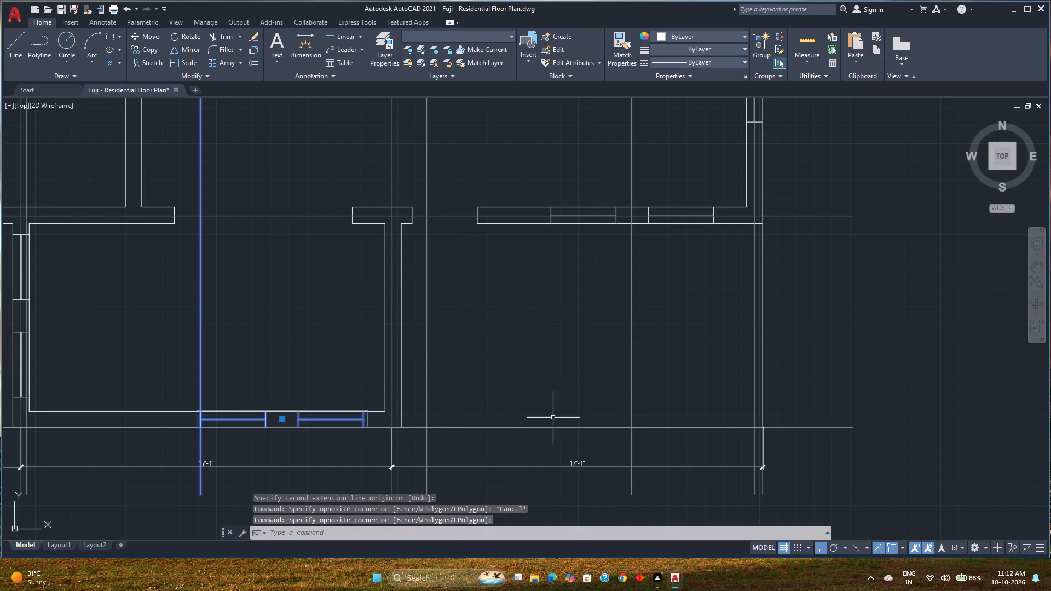
click(435, 402)
click(314, 167)
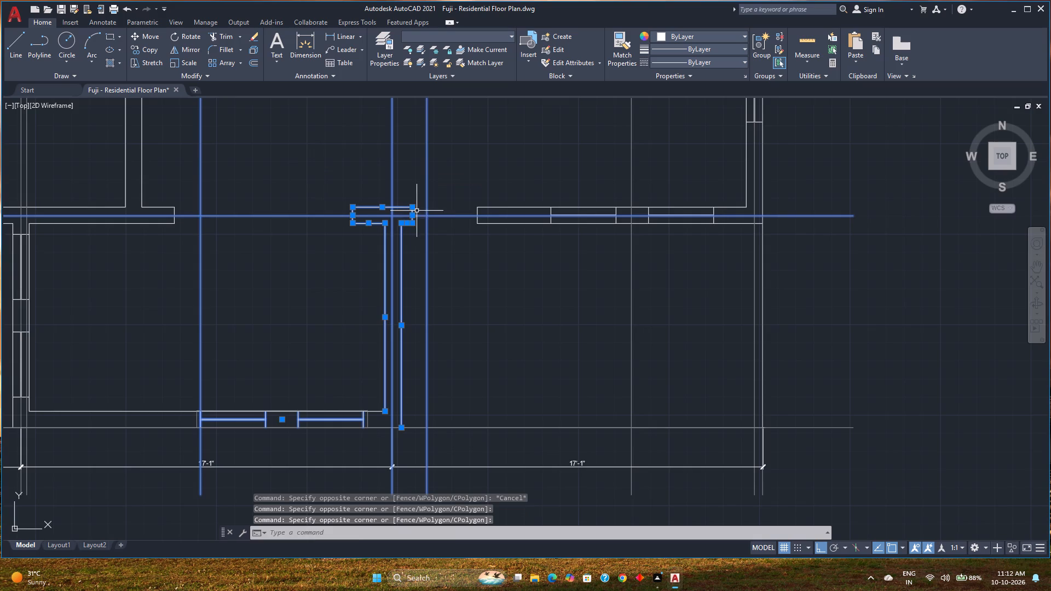
scroll(472, 217, up, 2)
click(484, 226)
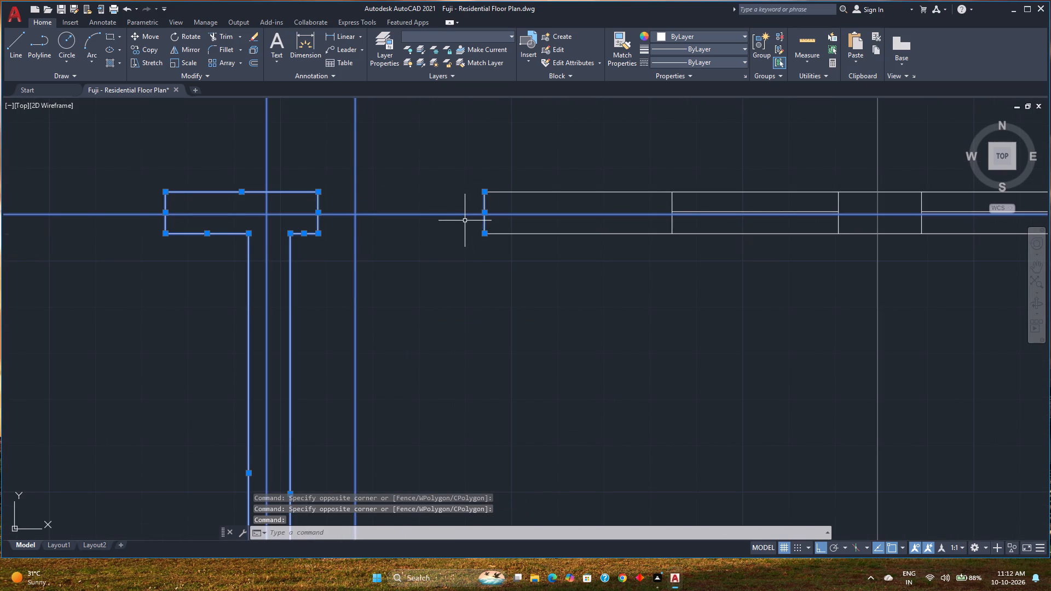
key(m)
key(Return)
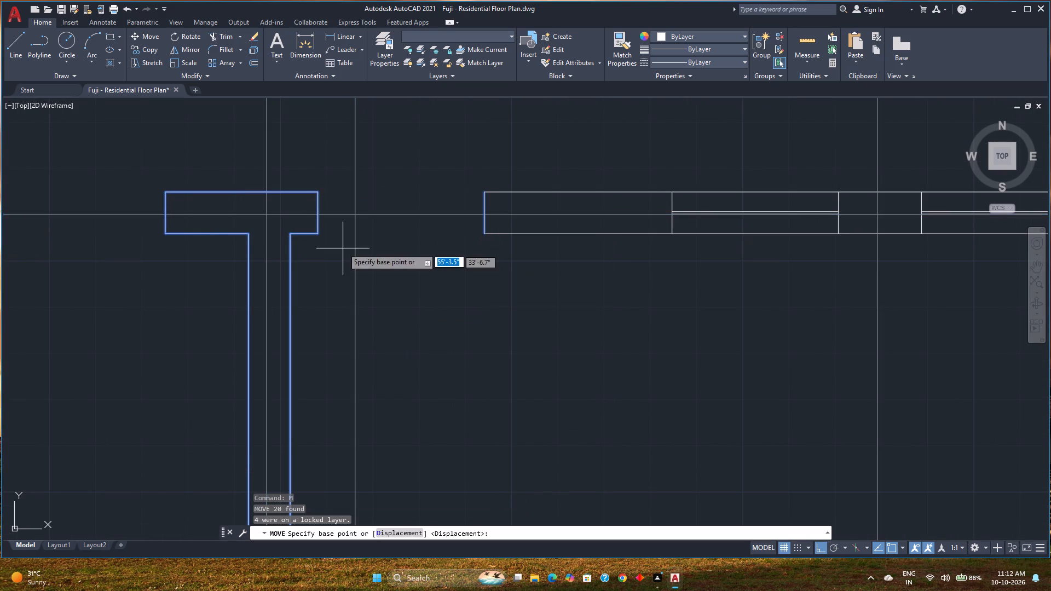
scroll(298, 235, up, 3)
click(261, 234)
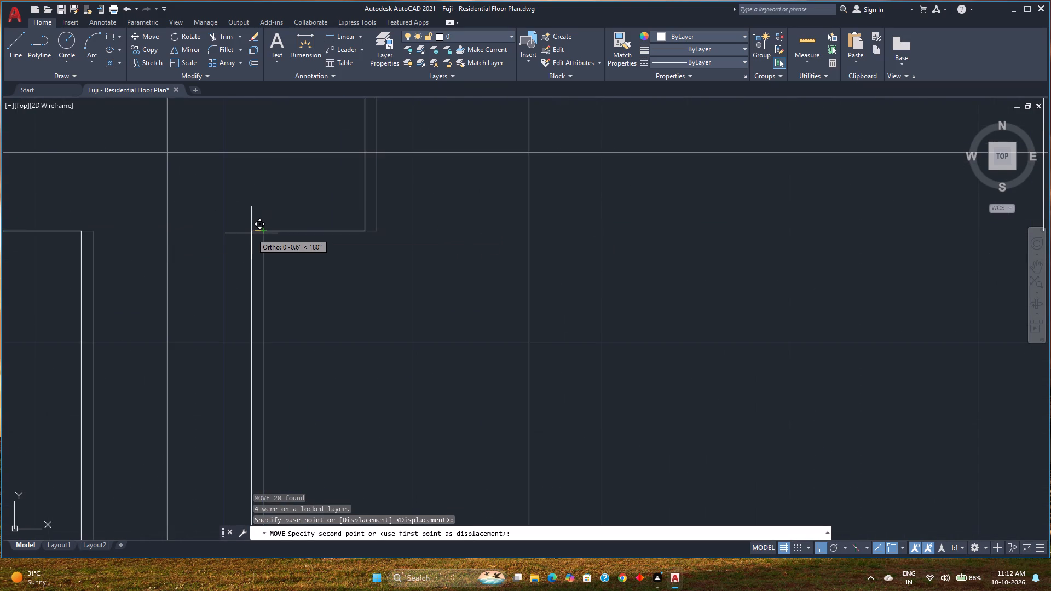
text(0.3)
key(Return)
Move the south room's east wall, its T-shaped end and the opposite door jamb west until the wall's east face meets its guide line.
scroll(203, 280, down, 2)
middle_drag(203, 280, 216, 260)
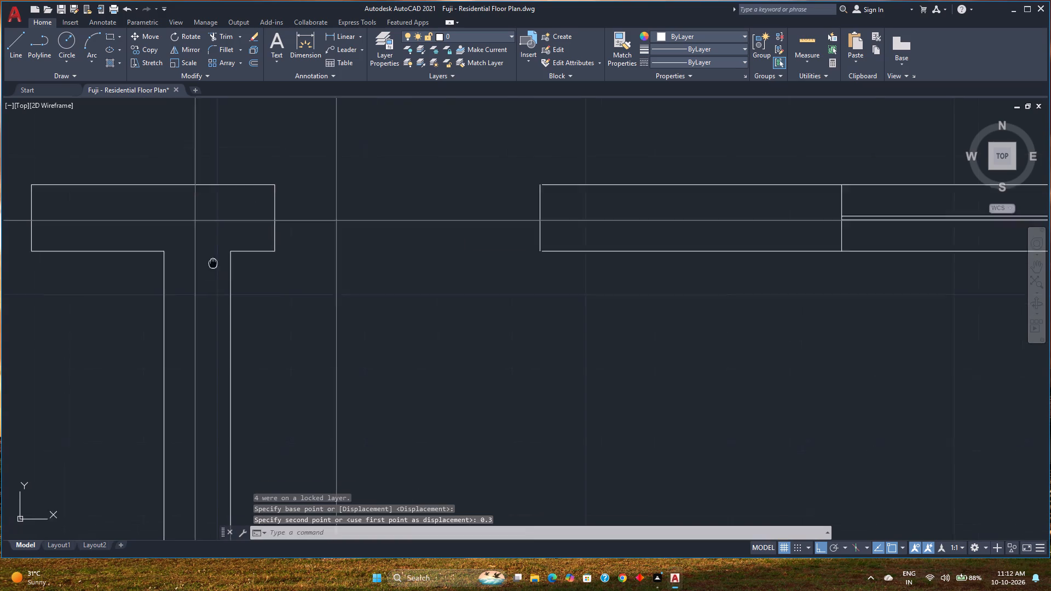
middle_drag(216, 260, 304, 204)
scroll(317, 197, down, 2)
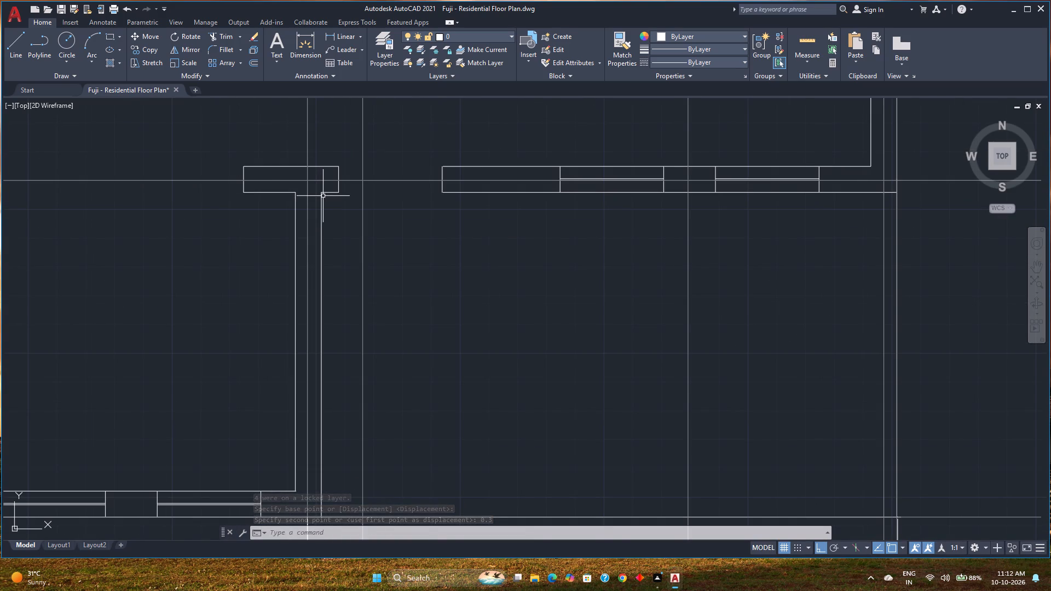
scroll(323, 196, down, 2)
middle_drag(303, 218, 362, 217)
scroll(394, 195, up, 2)
middle_drag(394, 195, 383, 204)
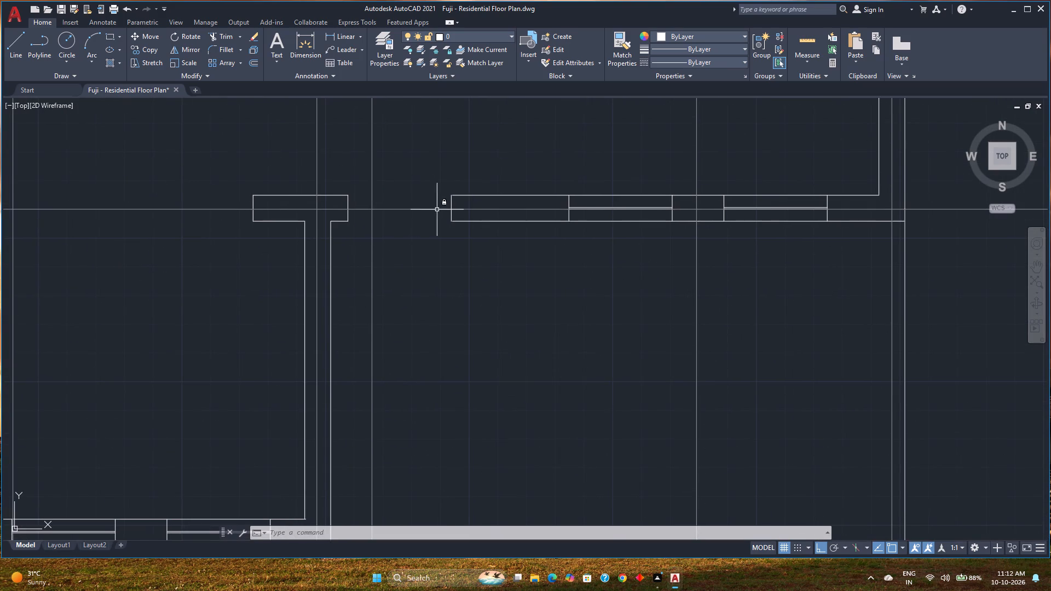
scroll(444, 210, up, 2)
click(460, 219)
middle_drag(326, 271, 412, 200)
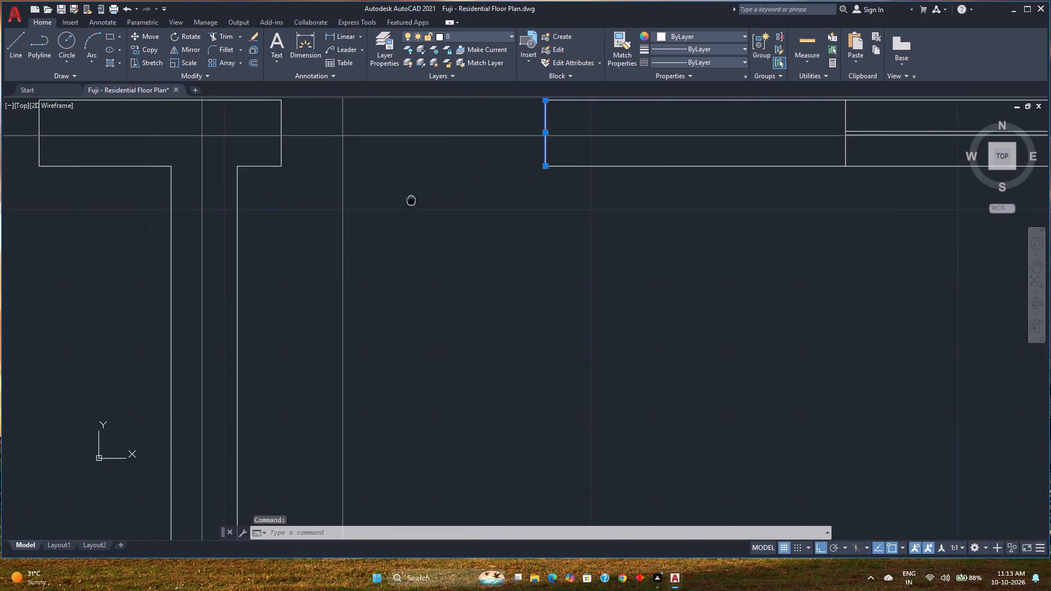
scroll(299, 241, down, 2)
middle_drag(299, 241, 371, 182)
click(374, 429)
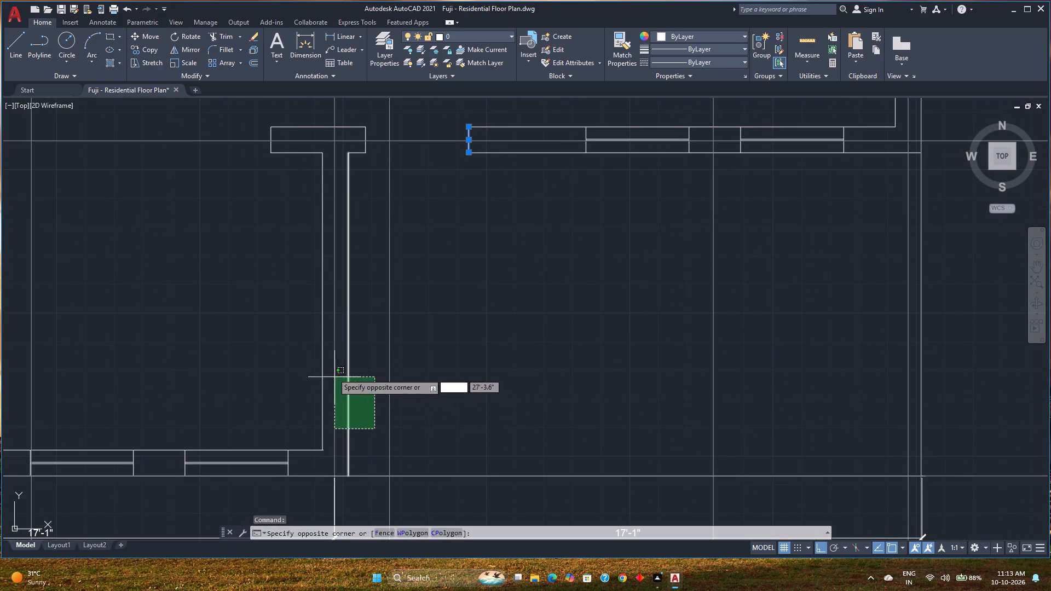
click(312, 340)
drag(399, 224, 391, 218)
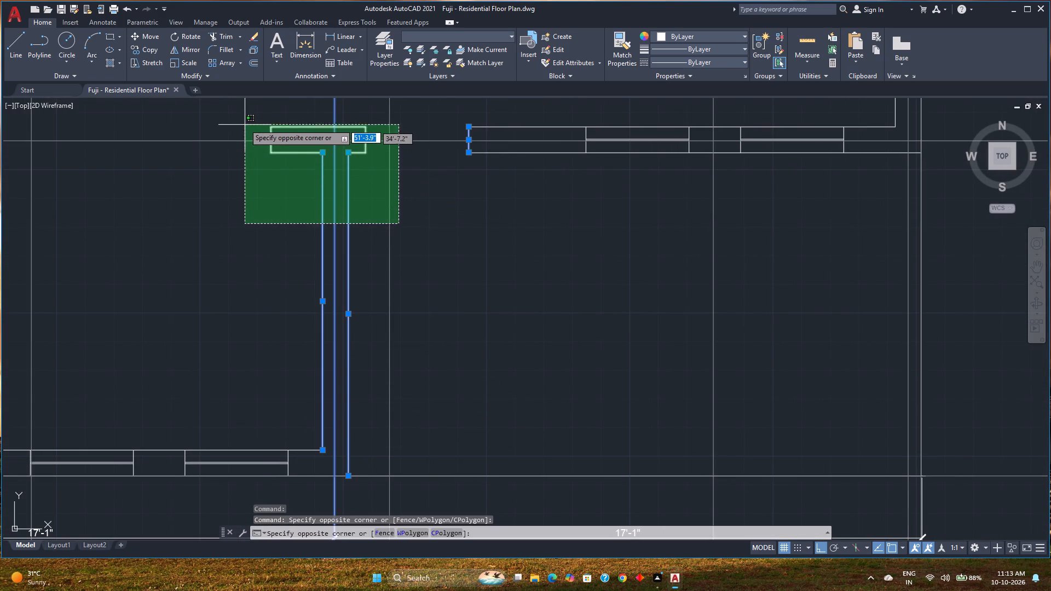
click(244, 123)
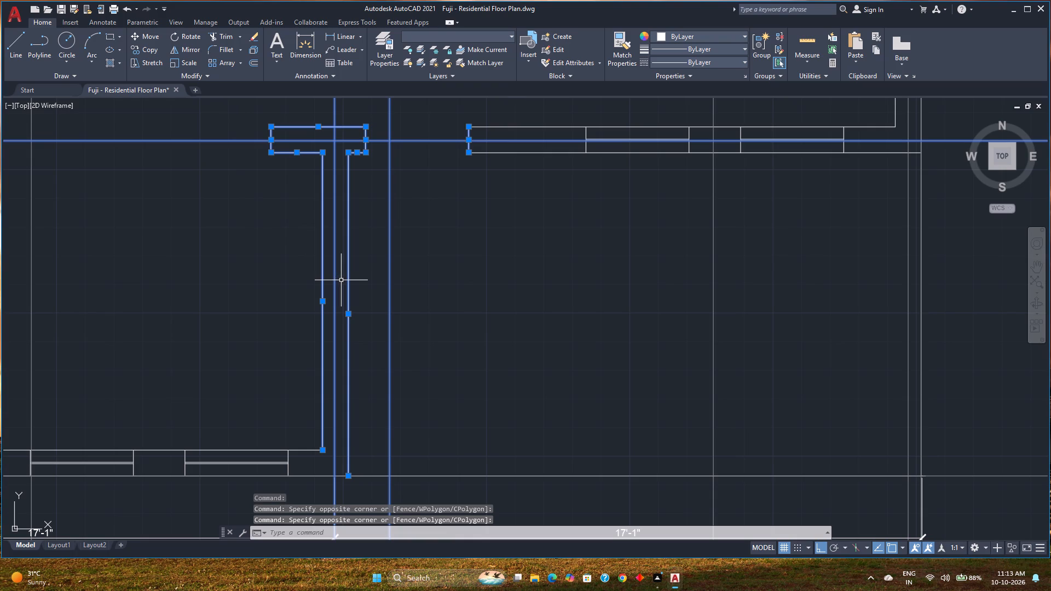
key(m)
key(Return)
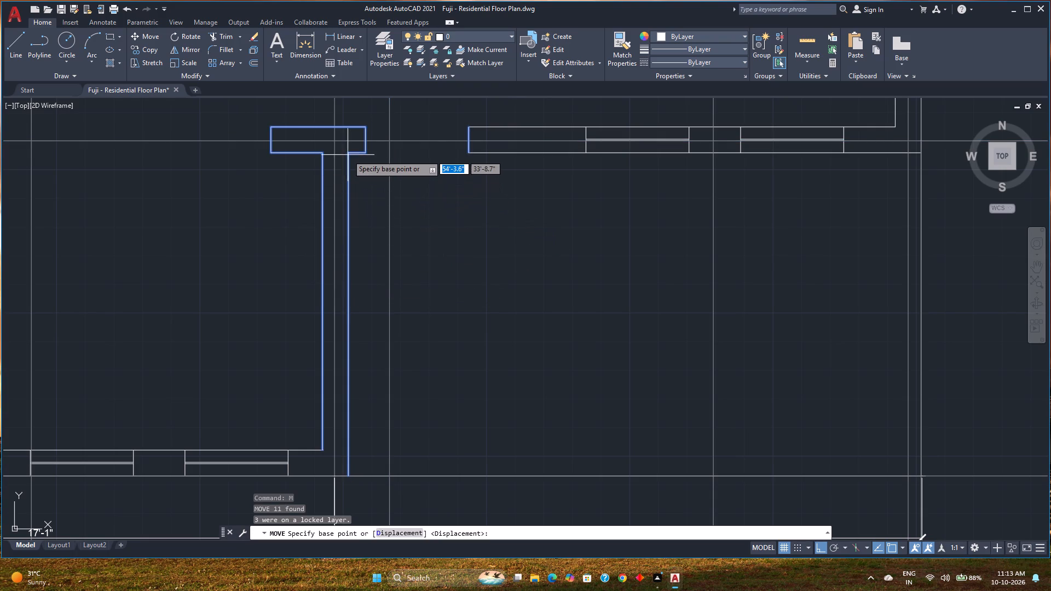
scroll(348, 154, up, 2)
click(348, 154)
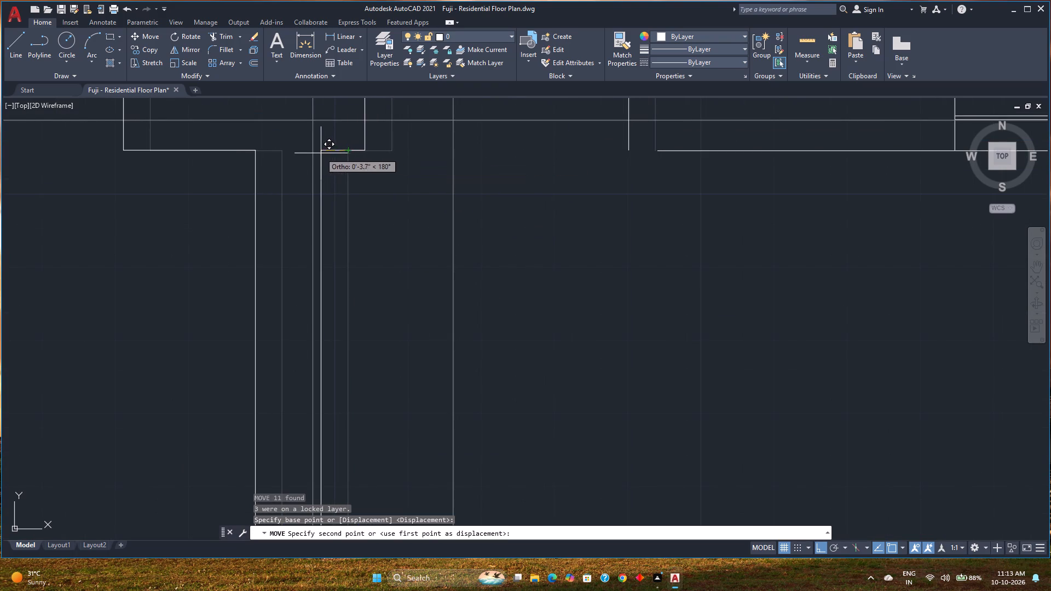
click(311, 152)
scroll(313, 157, down, 2)
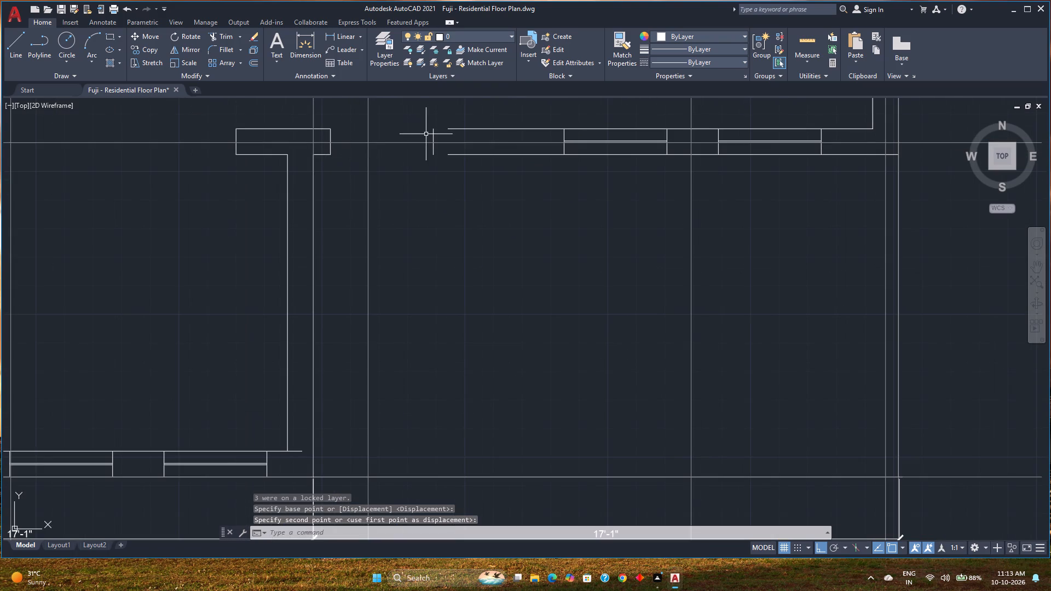
Move the same wall, T-shaped end and door jamb 4.5" east to centre the wall on its guide line.
click(432, 146)
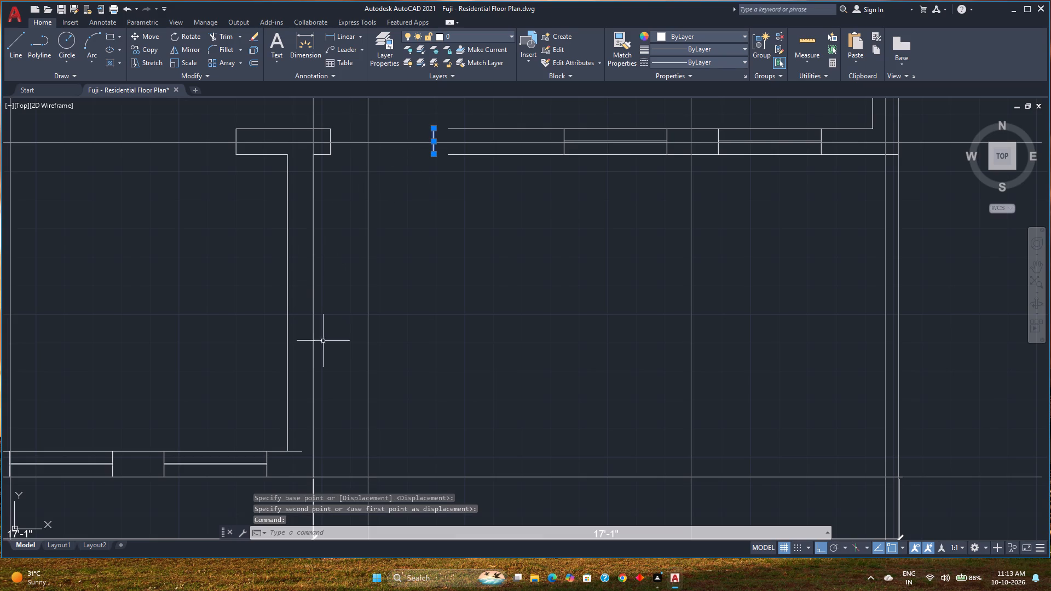
click(349, 398)
click(203, 115)
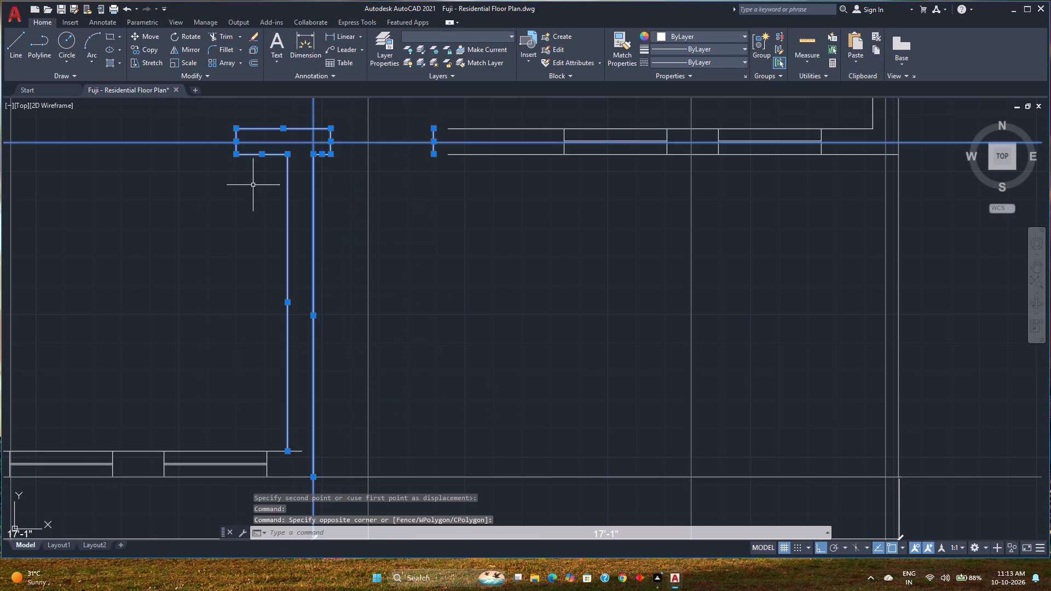
key(m)
key(Return)
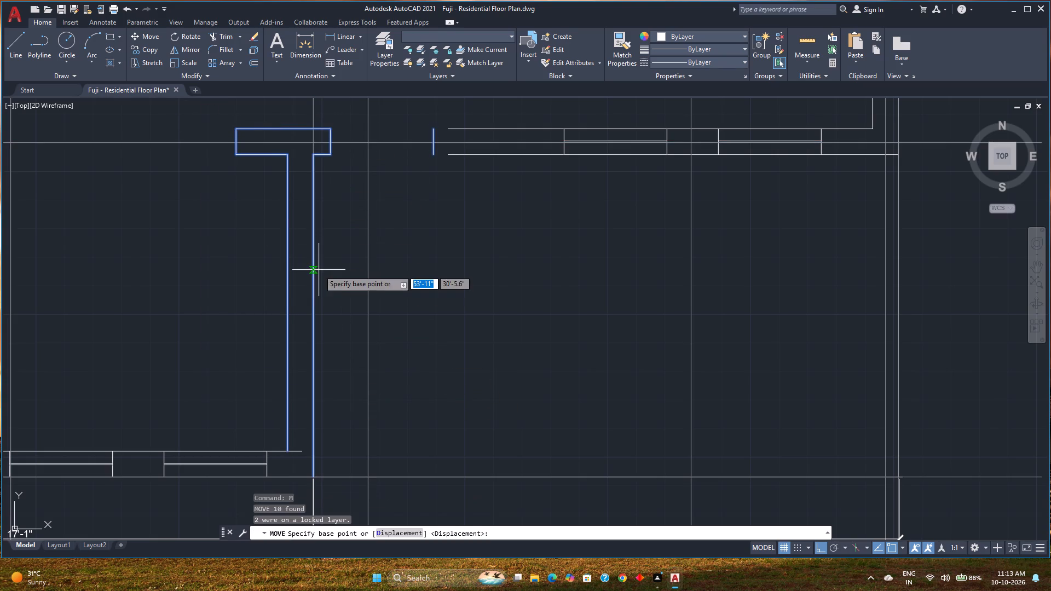
scroll(275, 163, up, 2)
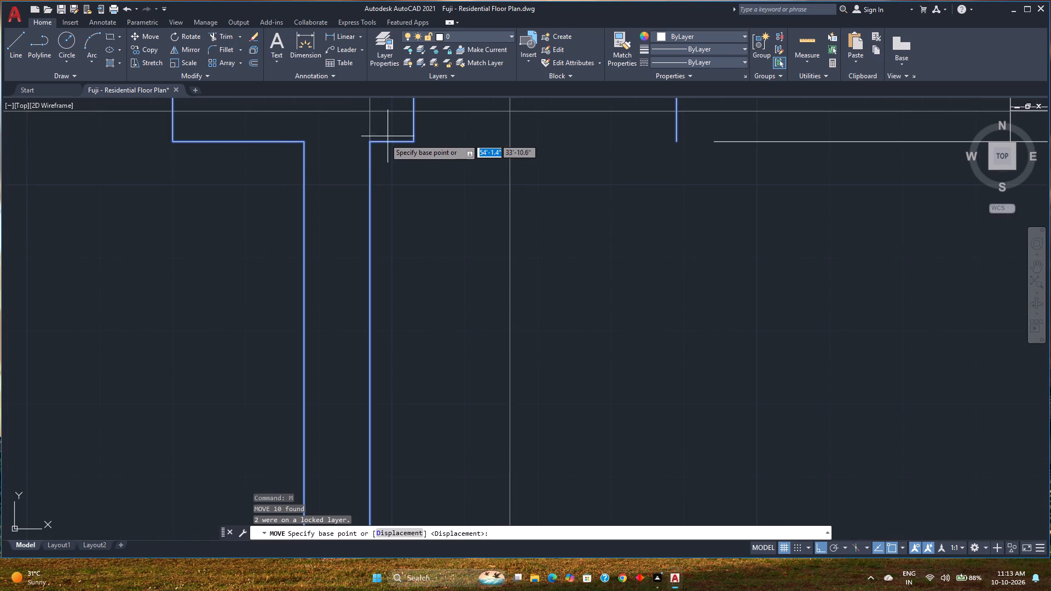
click(373, 143)
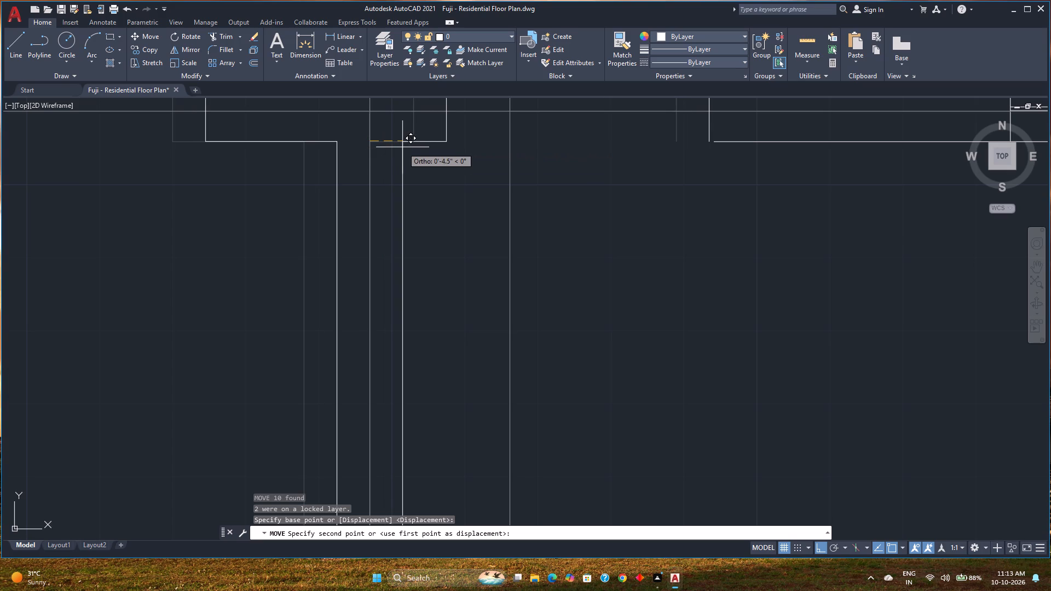
key(4)
key(period)
key(5)
key(Return)
Extend both face lines of the southeast room's south wall west to meet the door opening's east jamb.
scroll(400, 190, down, 1)
middle_drag(400, 190, 280, 266)
key(e)
key(x)
key(Return)
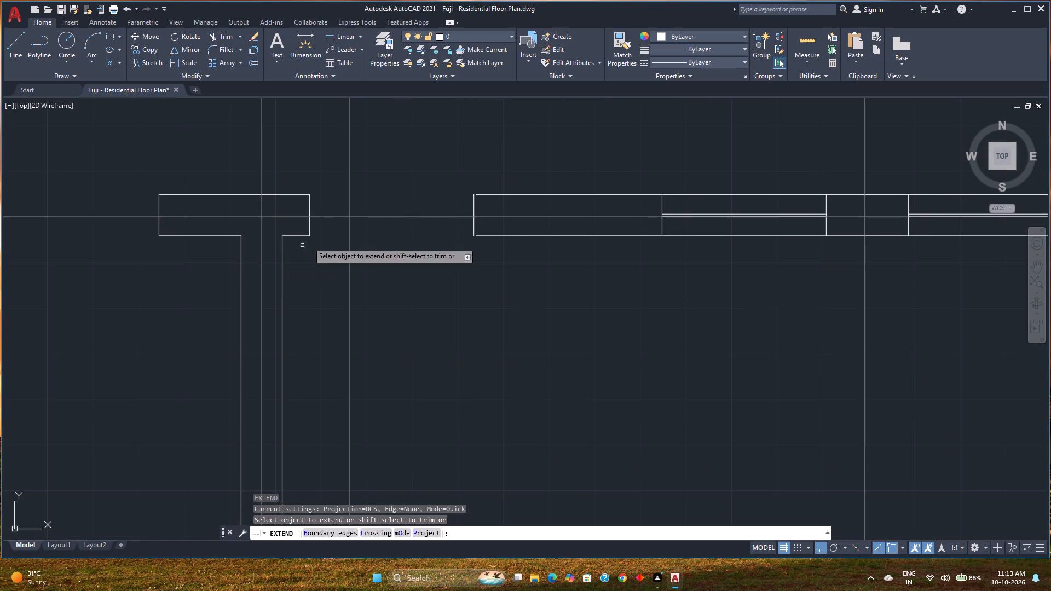
click(484, 196)
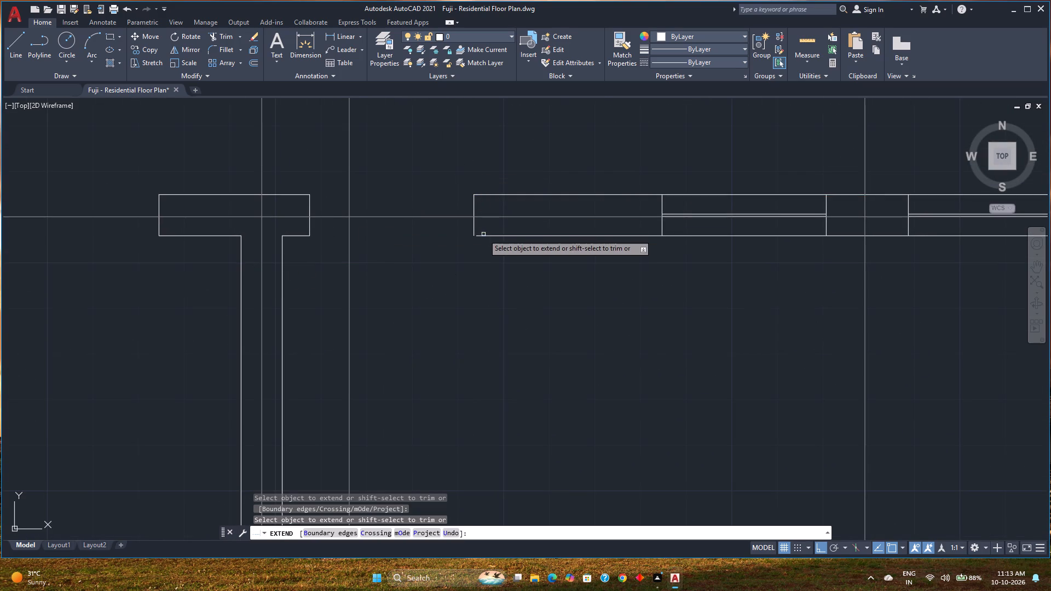
click(483, 235)
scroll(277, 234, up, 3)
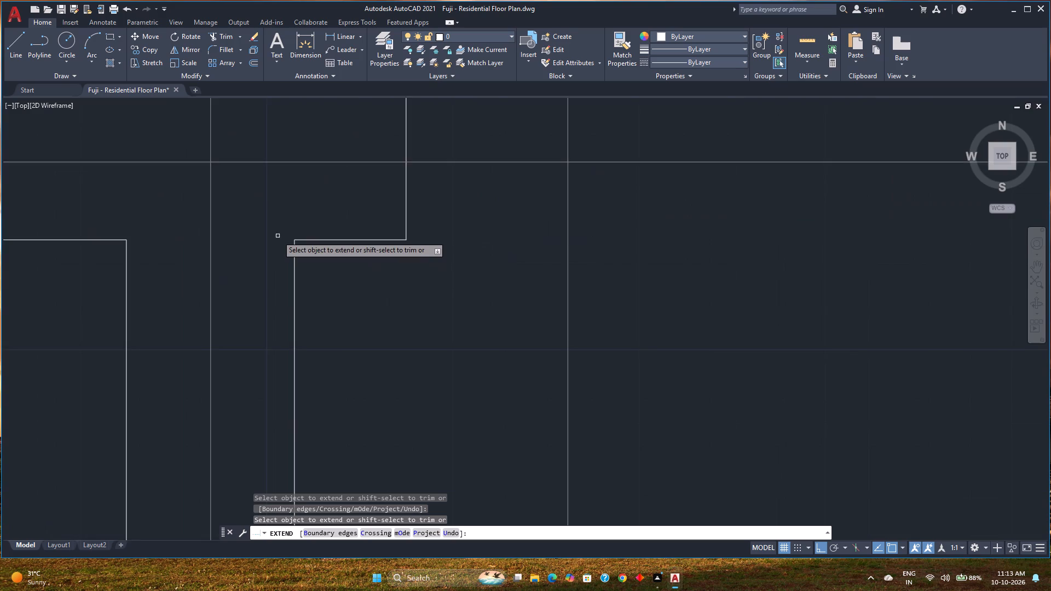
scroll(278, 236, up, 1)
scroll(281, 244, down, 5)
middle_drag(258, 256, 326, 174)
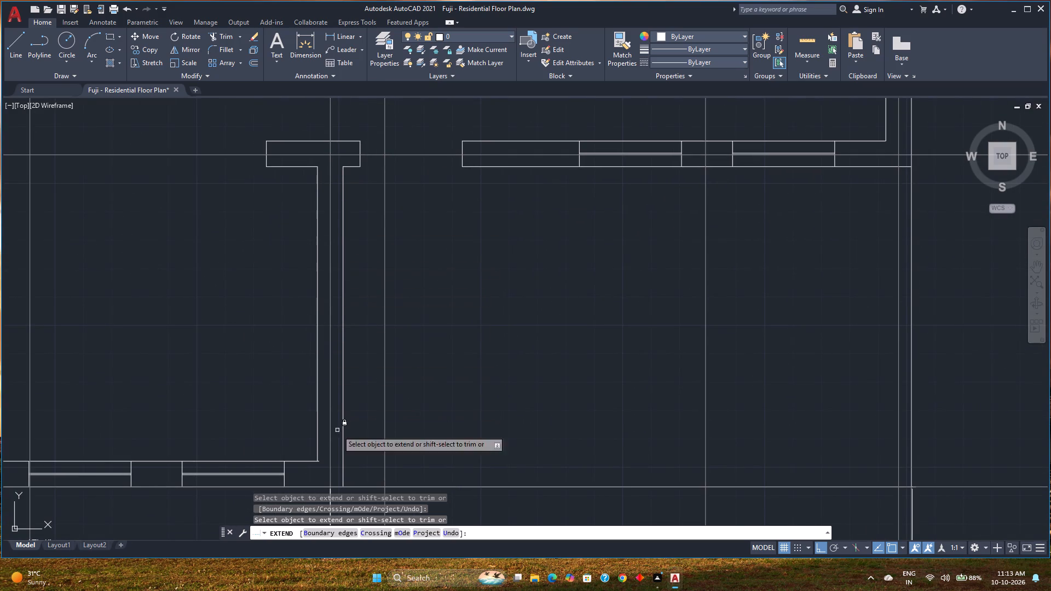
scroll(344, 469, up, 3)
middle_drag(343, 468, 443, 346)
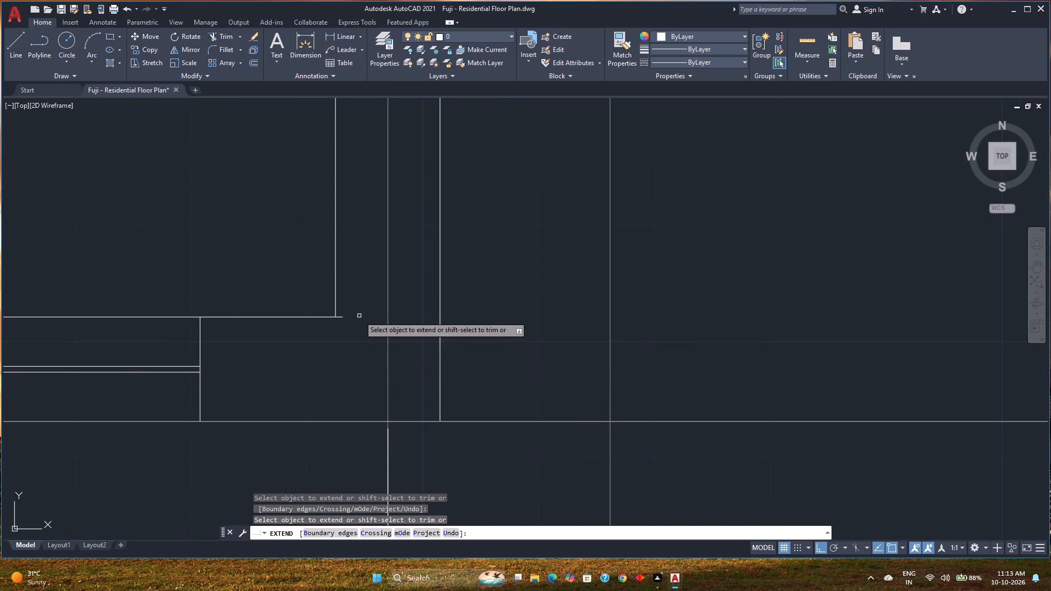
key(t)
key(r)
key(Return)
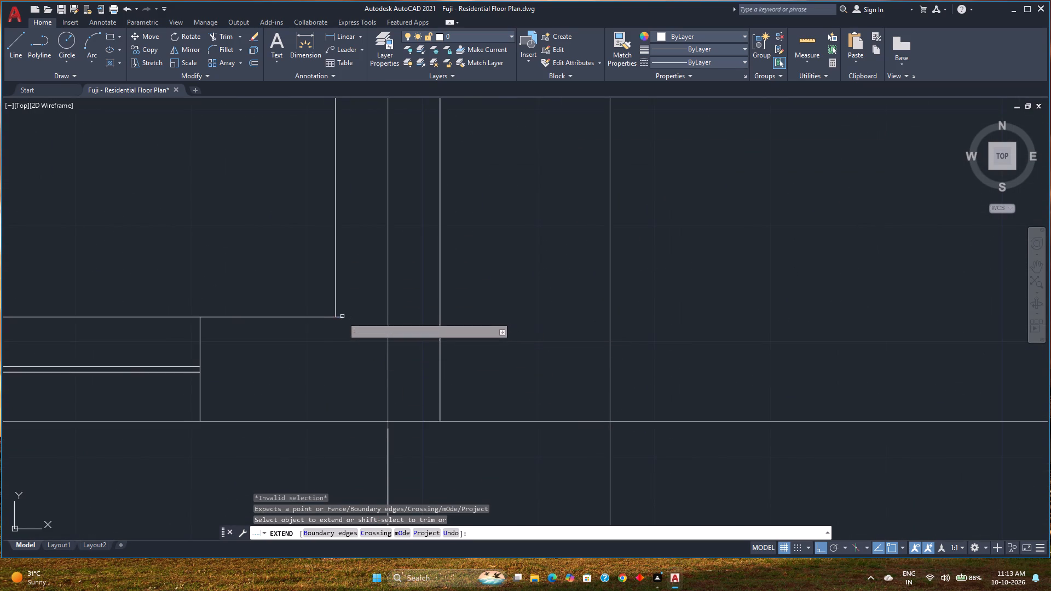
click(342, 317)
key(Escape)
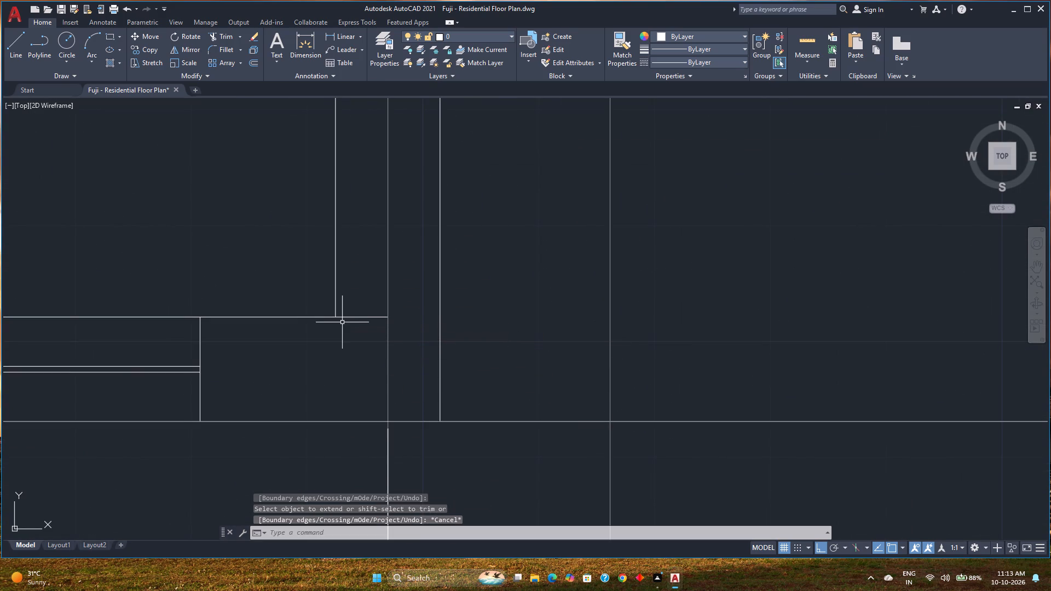
Trim the south wall's inner face line where it overshoots the east wall's inner face at the south room's southeast corner.
key(Escape)
text(tr)
key(Return)
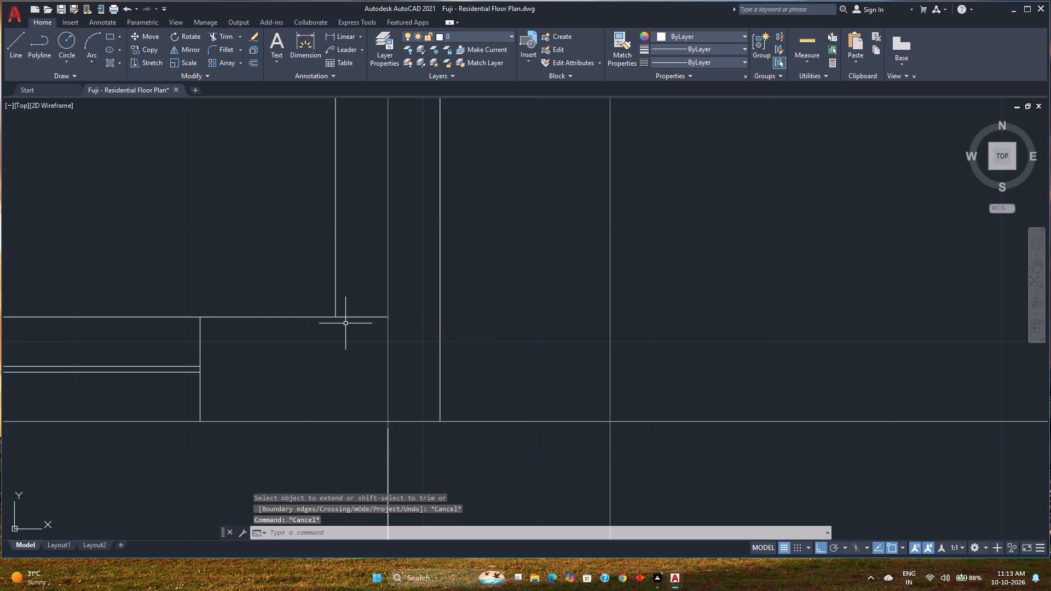
click(363, 300)
click(372, 371)
key(space)
Dimension from the guide line of the easternmost north wall stub to the east wall's guide line, placing it above the north wall.
scroll(370, 368, down, 3)
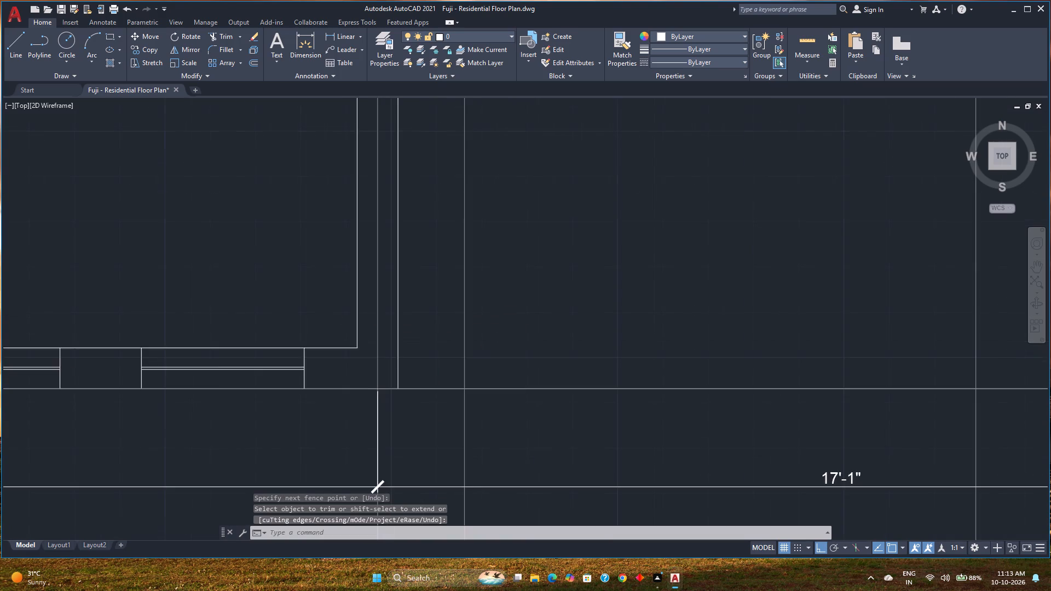
scroll(370, 368, down, 3)
middle_drag(372, 381, 427, 424)
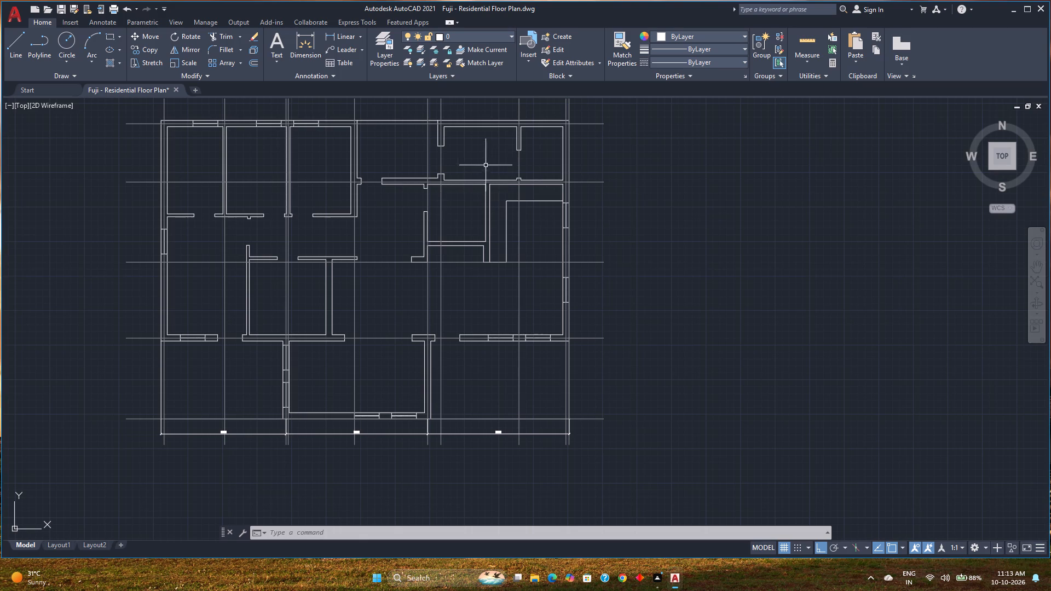
scroll(486, 165, up, 1)
middle_drag(486, 165, 446, 237)
scroll(584, 171, up, 1)
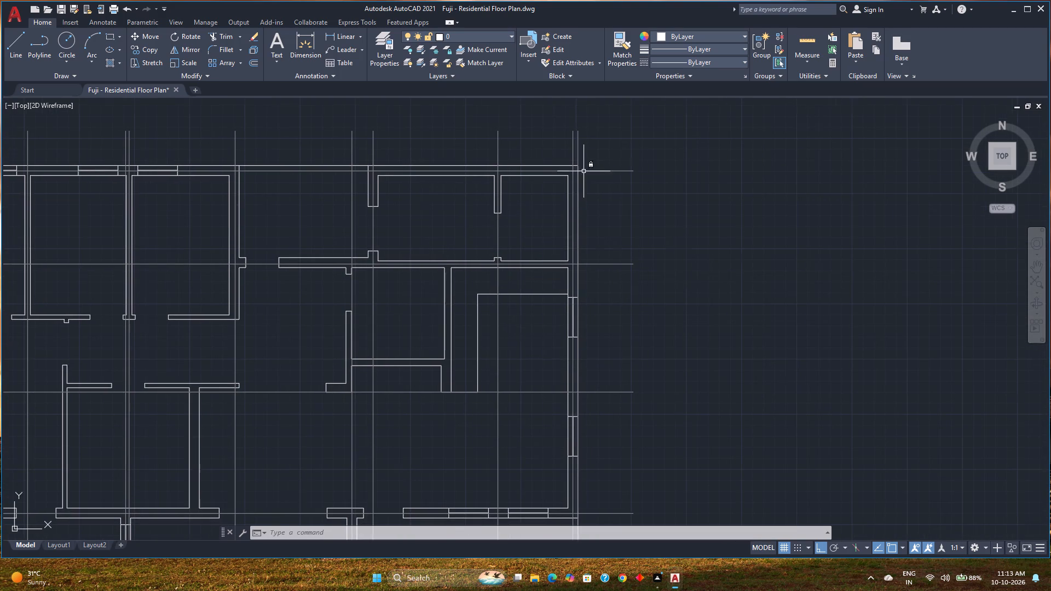
scroll(584, 171, up, 4)
scroll(577, 161, down, 4)
middle_drag(454, 180, 426, 264)
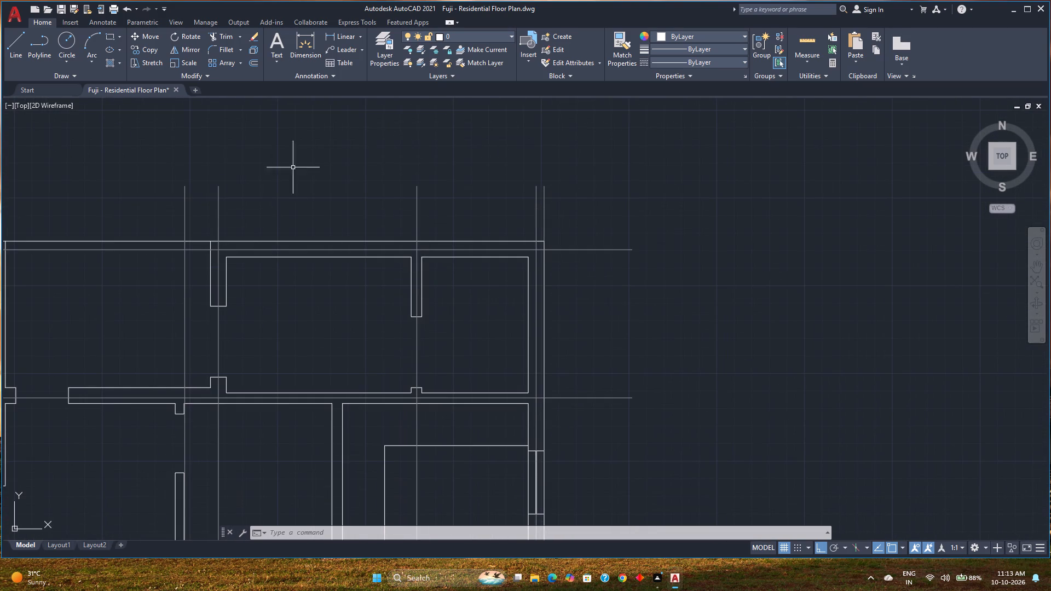
click(300, 48)
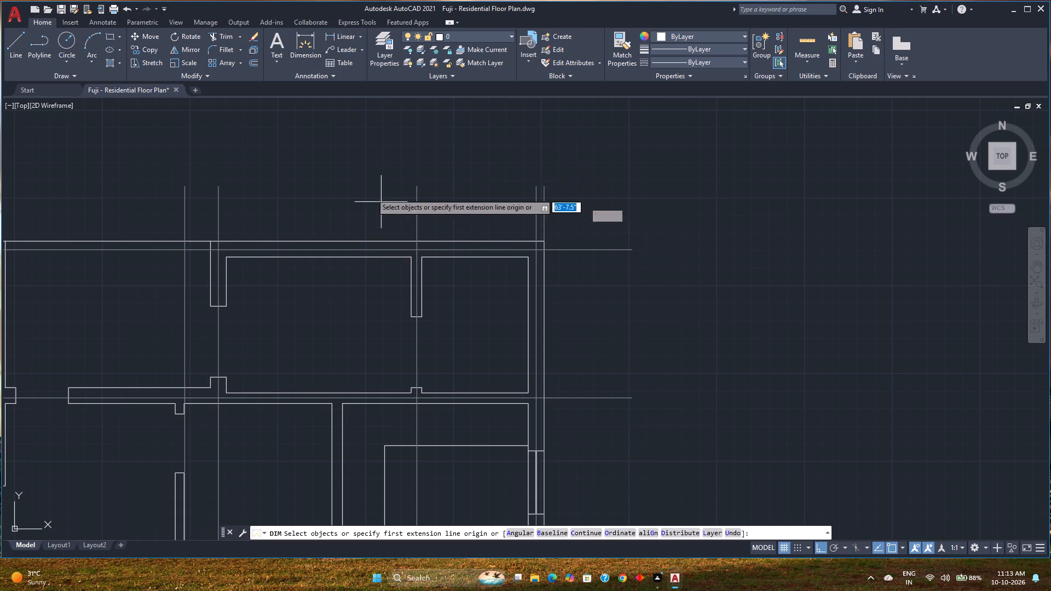
scroll(415, 255, up, 4)
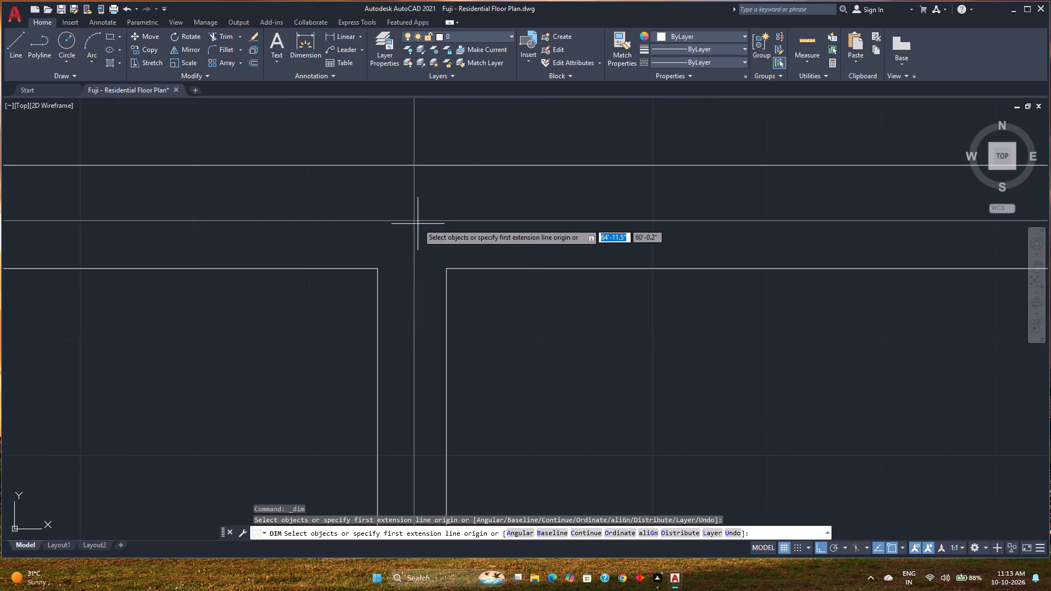
click(413, 221)
scroll(459, 221, down, 2)
middle_drag(458, 221, 193, 237)
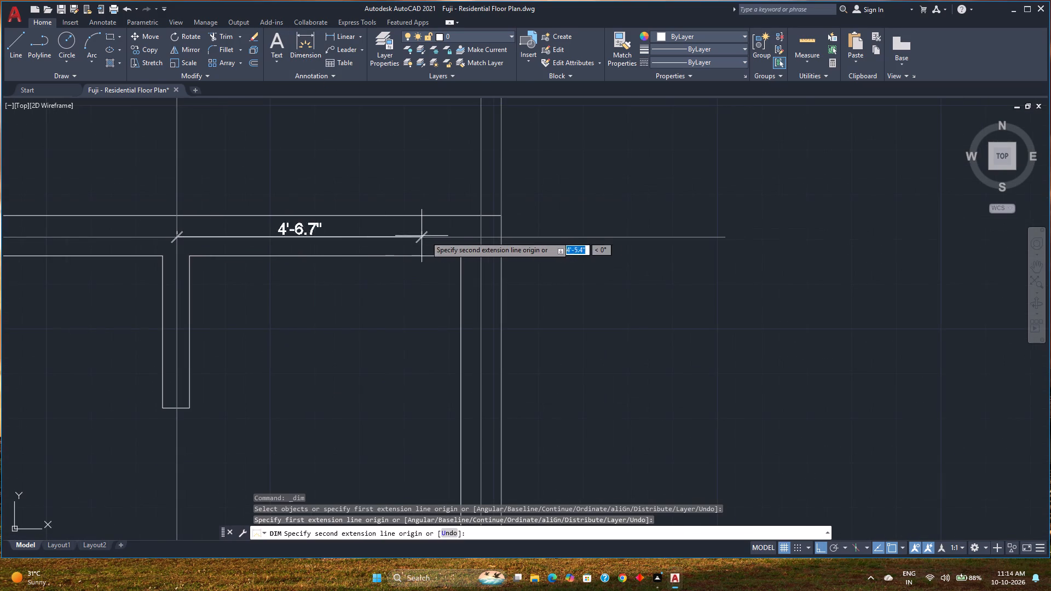
click(480, 237)
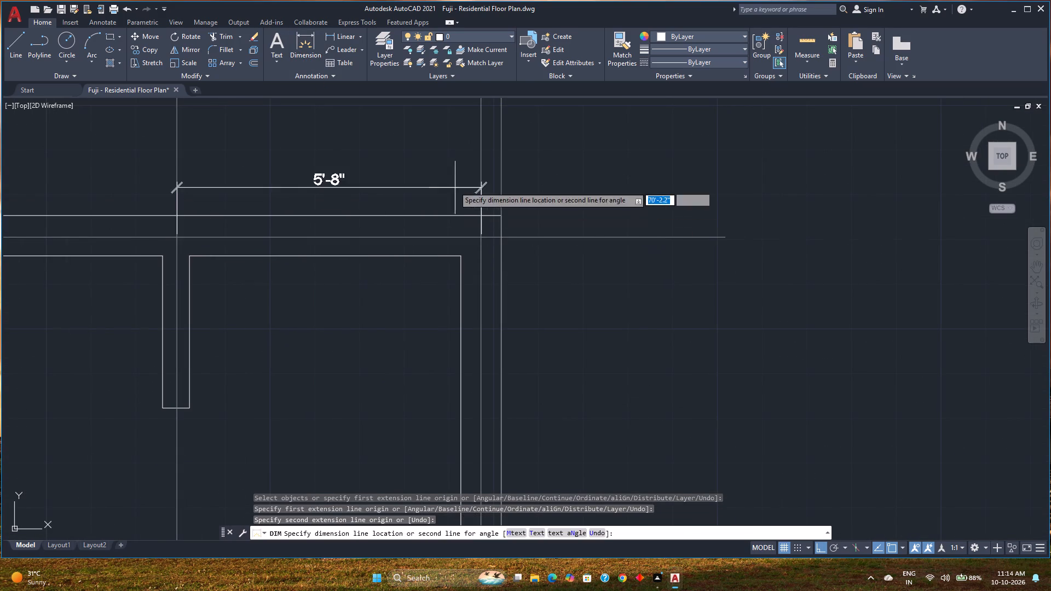
scroll(436, 160, down, 1)
middle_drag(436, 160, 466, 227)
click(459, 195)
Dimension between the guide lines of the two north wall stubs, in line with the dimension already above the north wall.
middle_drag(257, 251, 463, 225)
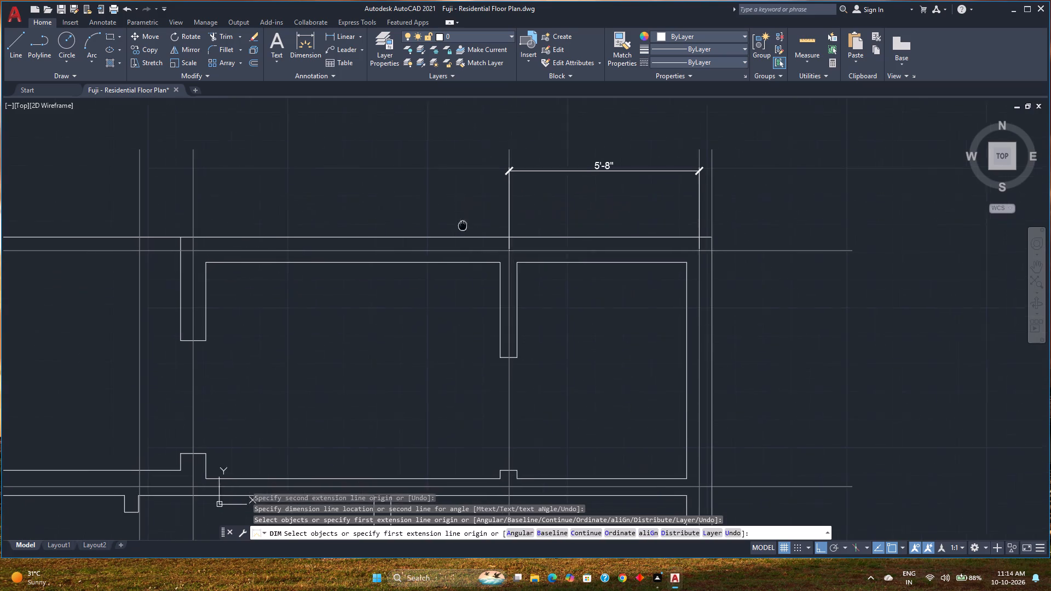
middle_drag(463, 225, 467, 224)
click(514, 250)
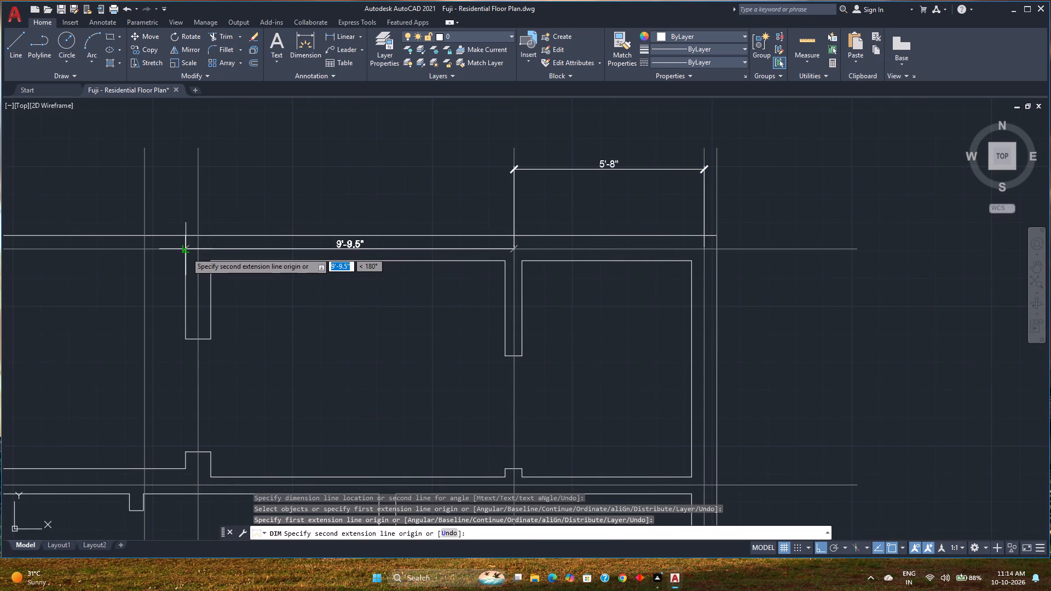
click(196, 252)
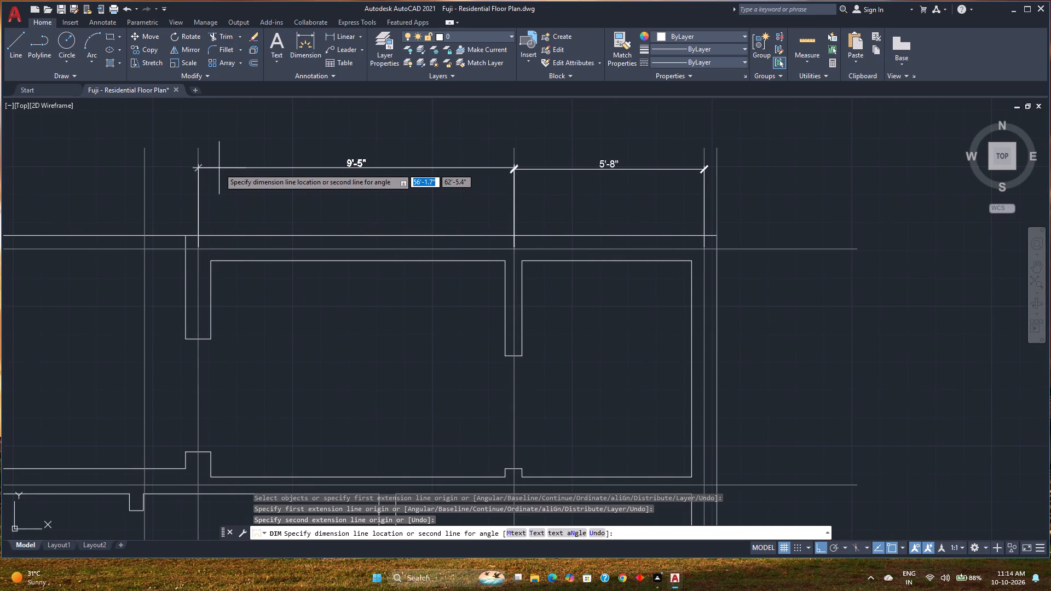
click(218, 170)
Dimension from the western wall stub's guide line to the guide line of the third north room's east wall, continuing the north row.
middle_drag(163, 227, 365, 198)
scroll(382, 228, up, 1)
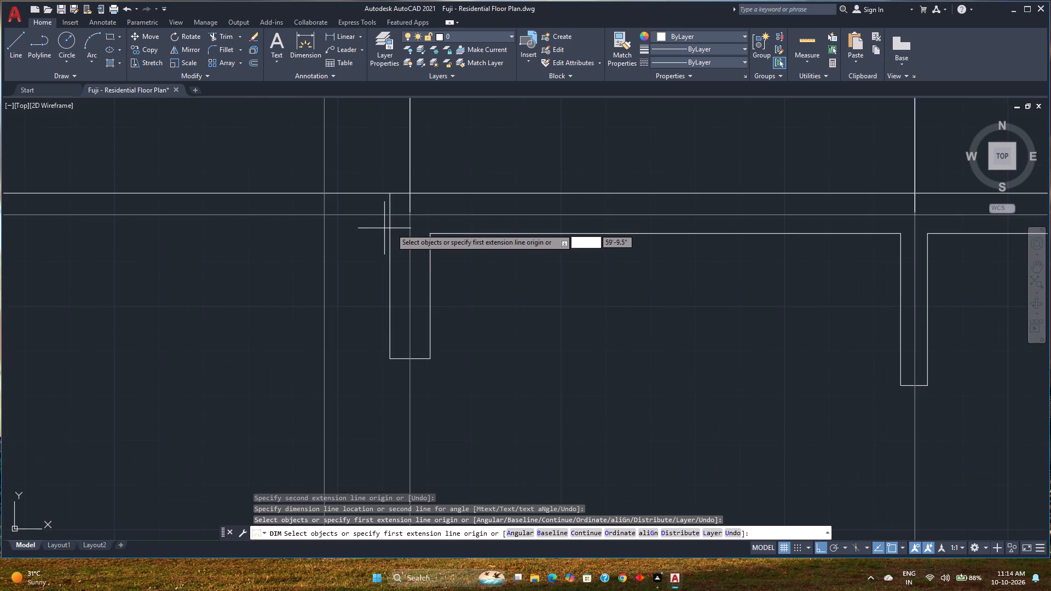
click(409, 215)
middle_drag(199, 234, 475, 229)
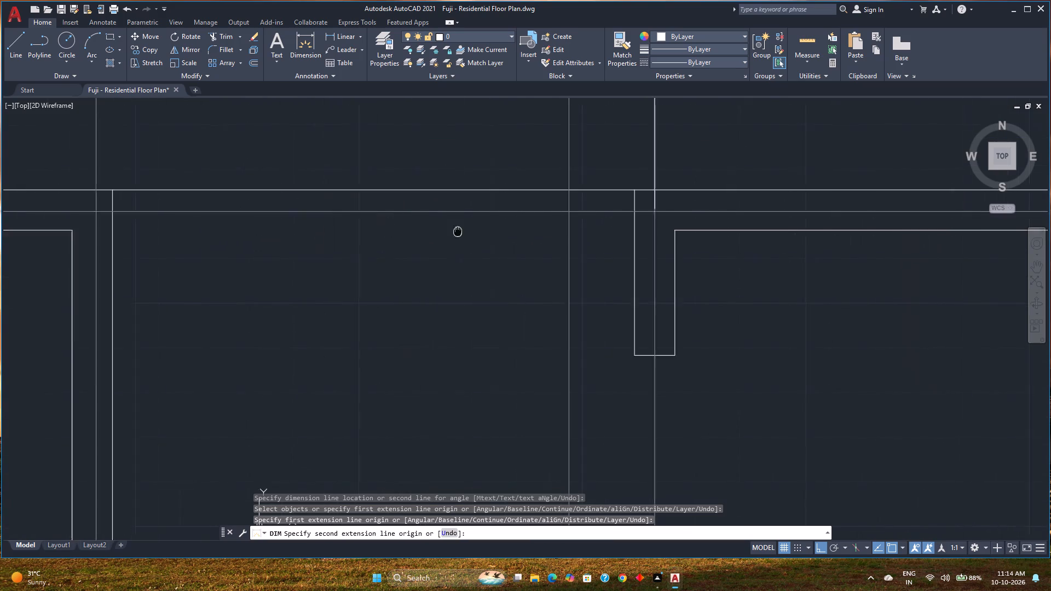
middle_drag(475, 229, 628, 222)
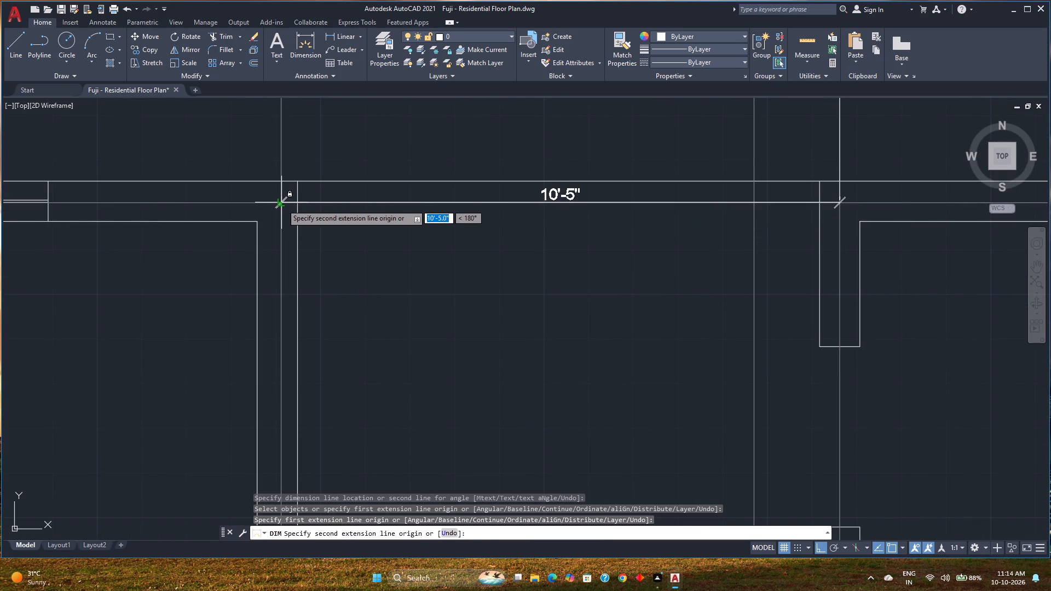
click(282, 204)
scroll(298, 172, down, 2)
middle_drag(299, 172, 303, 231)
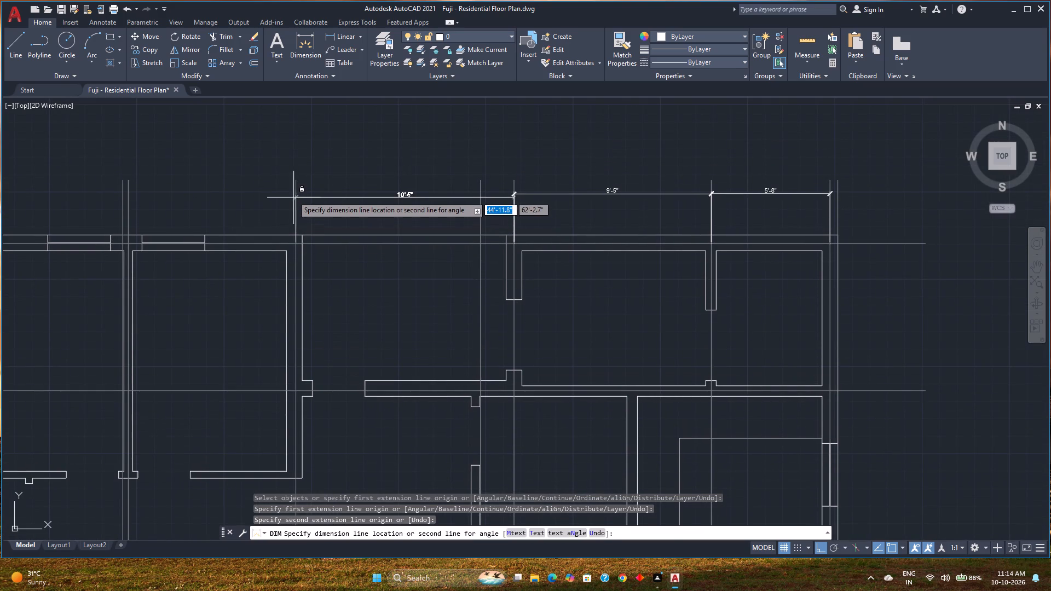
click(292, 195)
Dimension the third north room between its east and west wall guide lines, in line with the north dimension row.
middle_drag(247, 216, 396, 204)
scroll(407, 232, up, 2)
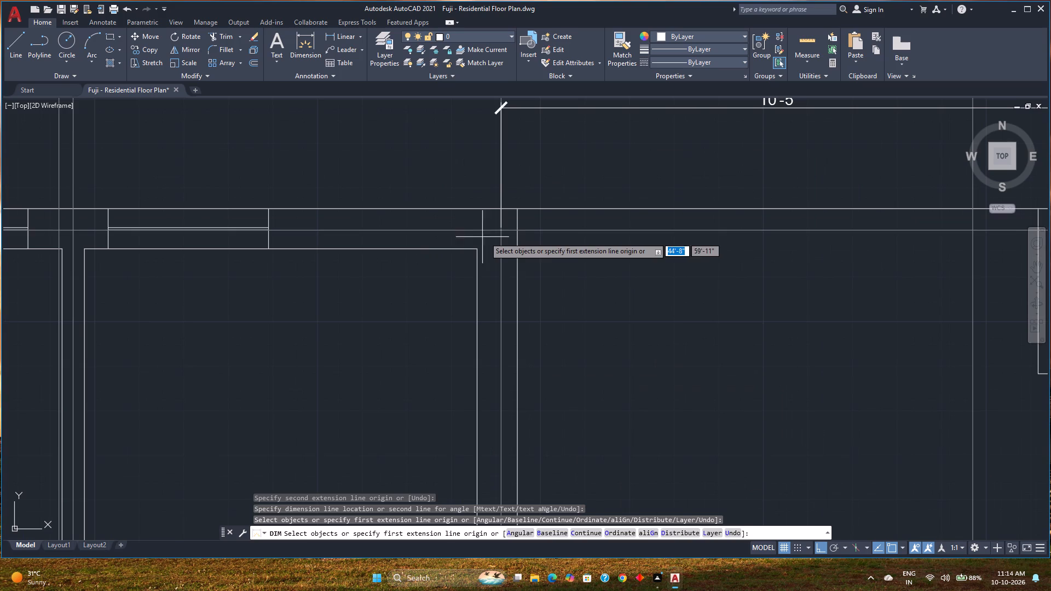
click(500, 231)
middle_drag(234, 243, 509, 254)
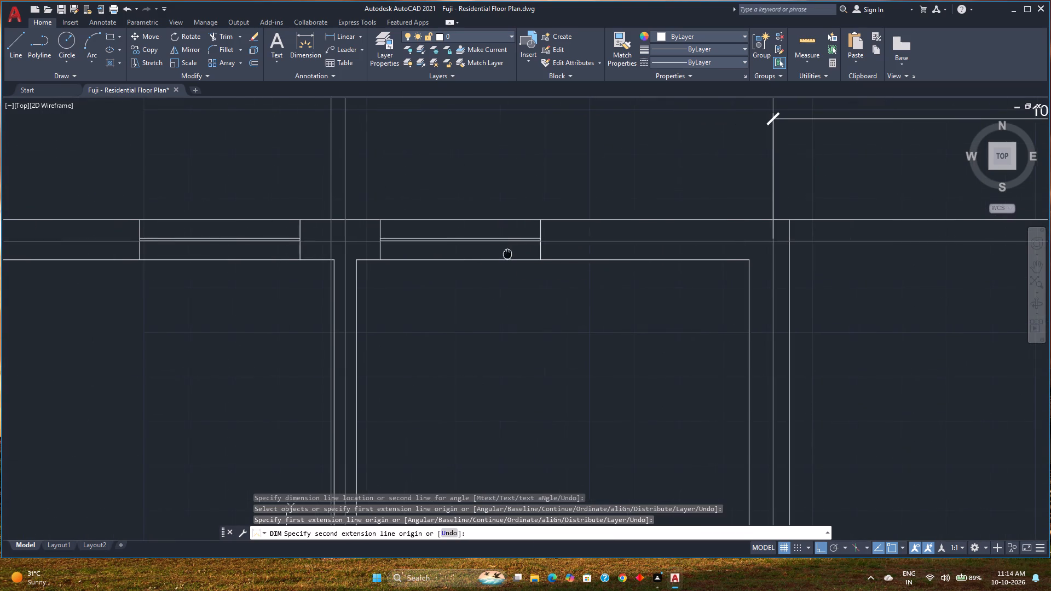
middle_drag(509, 254, 509, 254)
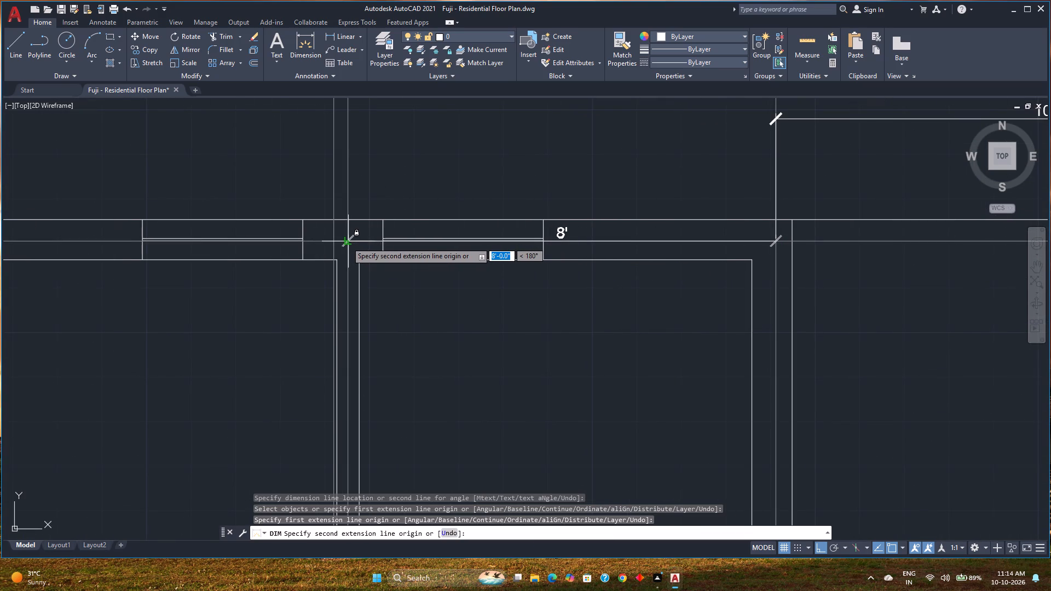
click(347, 242)
scroll(357, 201, down, 1)
middle_drag(357, 201, 374, 286)
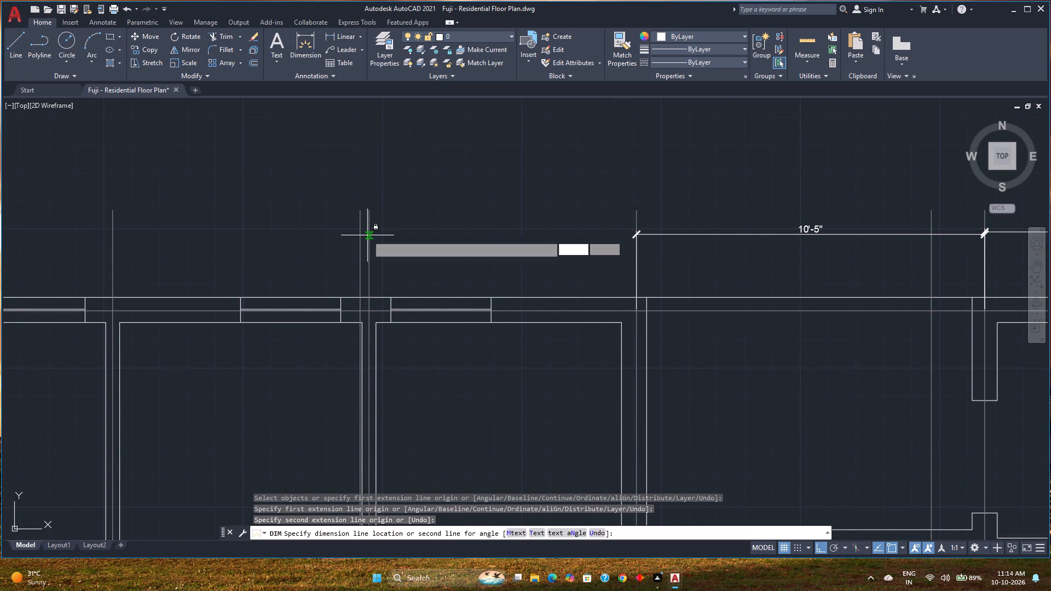
click(367, 235)
Dimension the second north room between its east and west wall guide lines, in line with the north dimension row.
scroll(339, 319, up, 3)
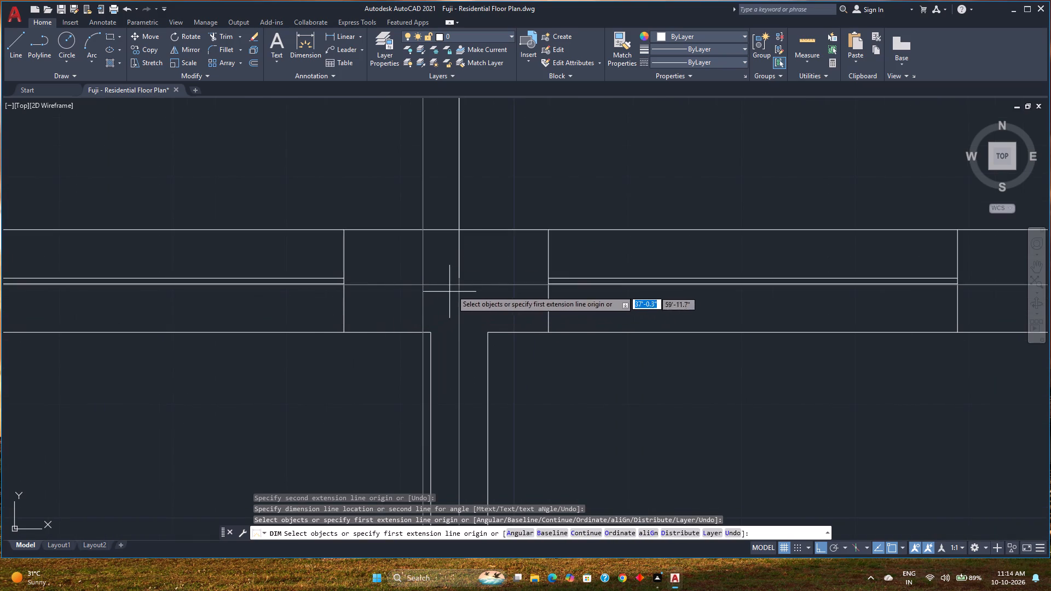
click(459, 286)
middle_drag(270, 291, 763, 308)
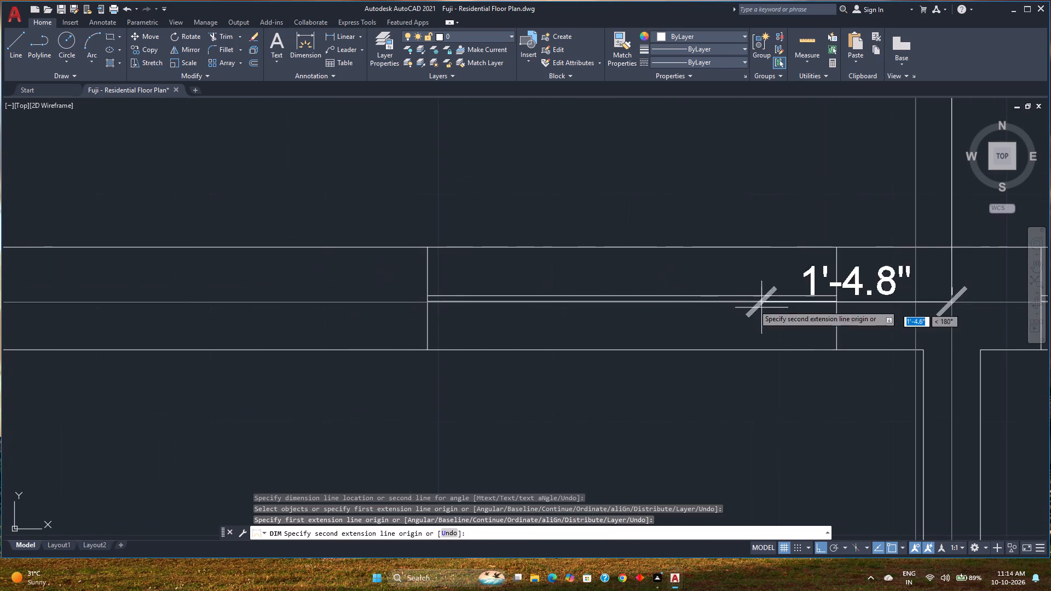
scroll(400, 298, down, 4)
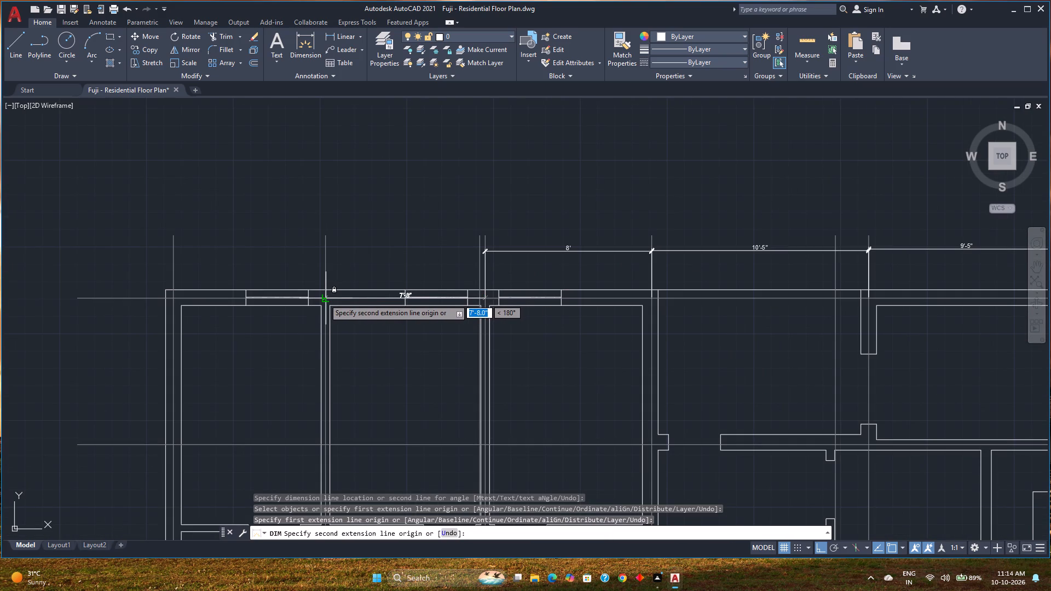
scroll(324, 299, up, 2)
click(324, 299)
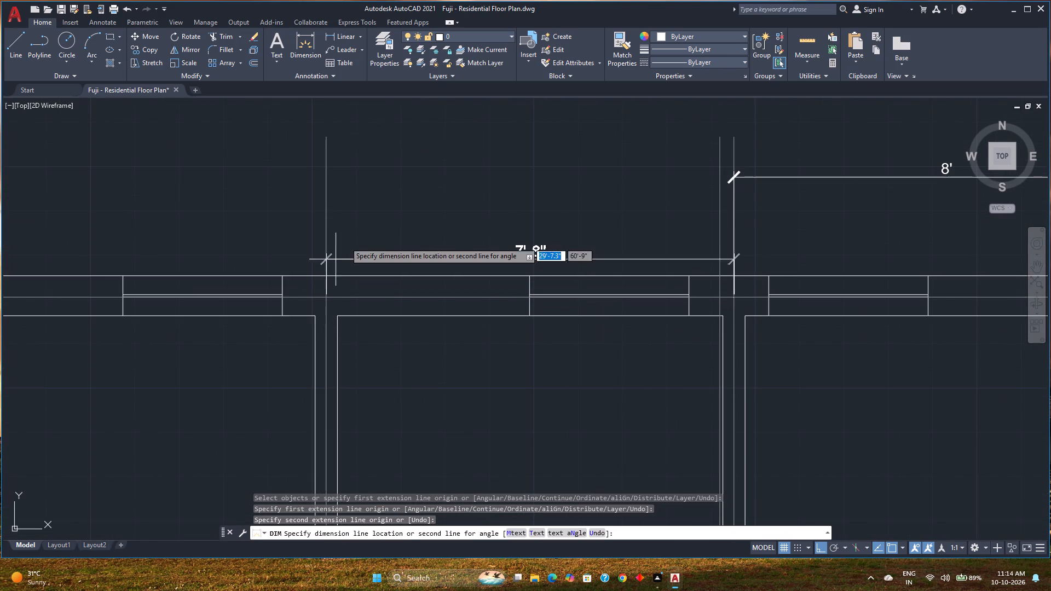
click(346, 177)
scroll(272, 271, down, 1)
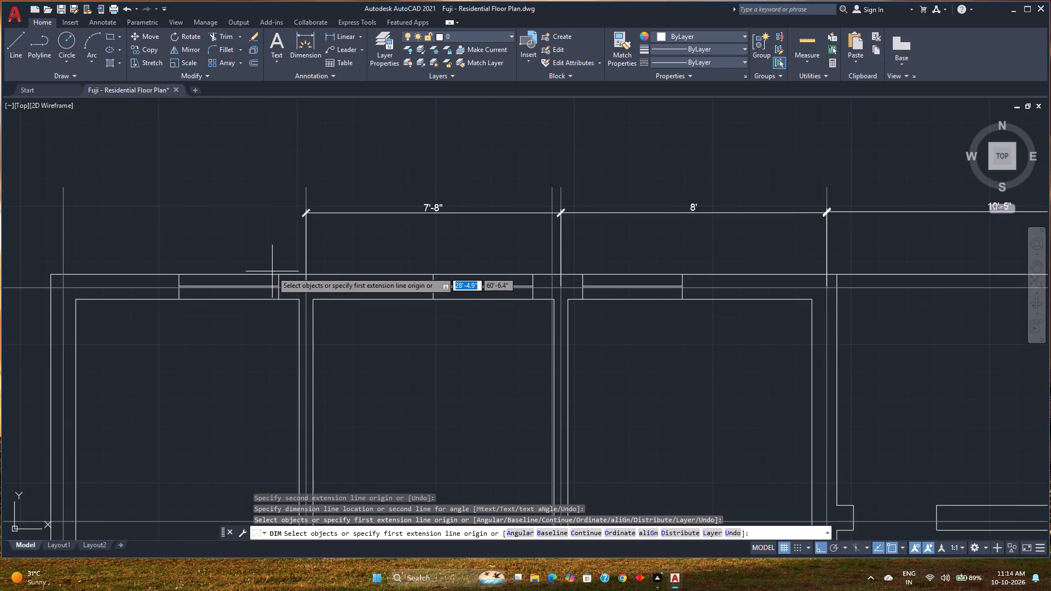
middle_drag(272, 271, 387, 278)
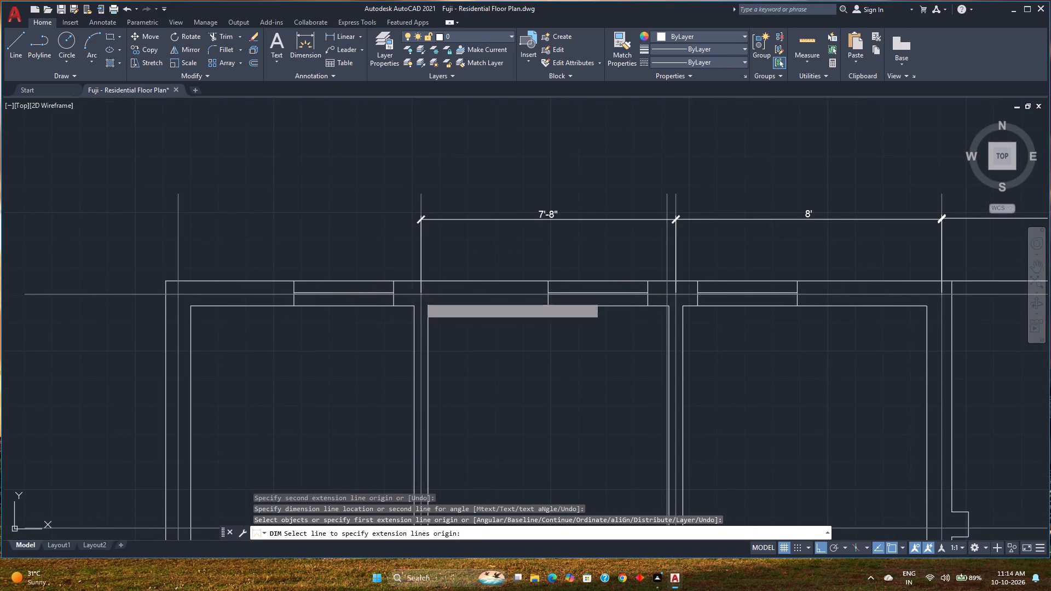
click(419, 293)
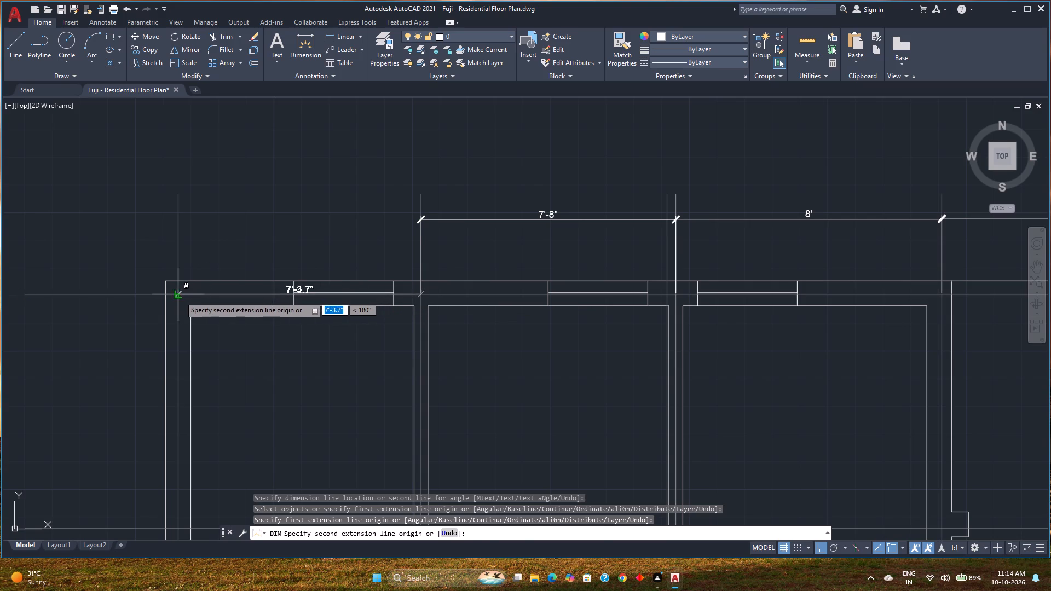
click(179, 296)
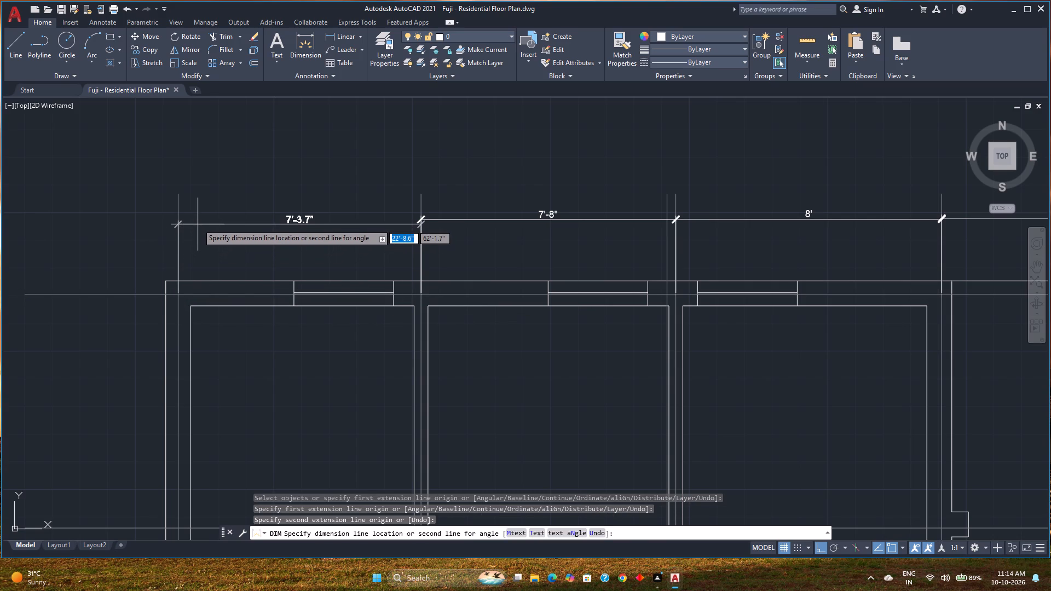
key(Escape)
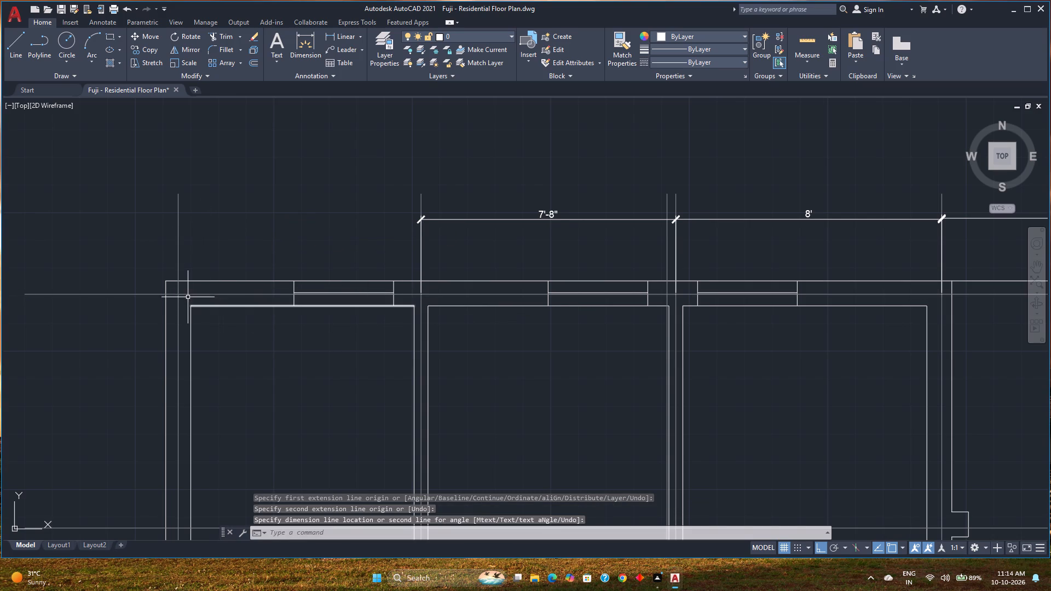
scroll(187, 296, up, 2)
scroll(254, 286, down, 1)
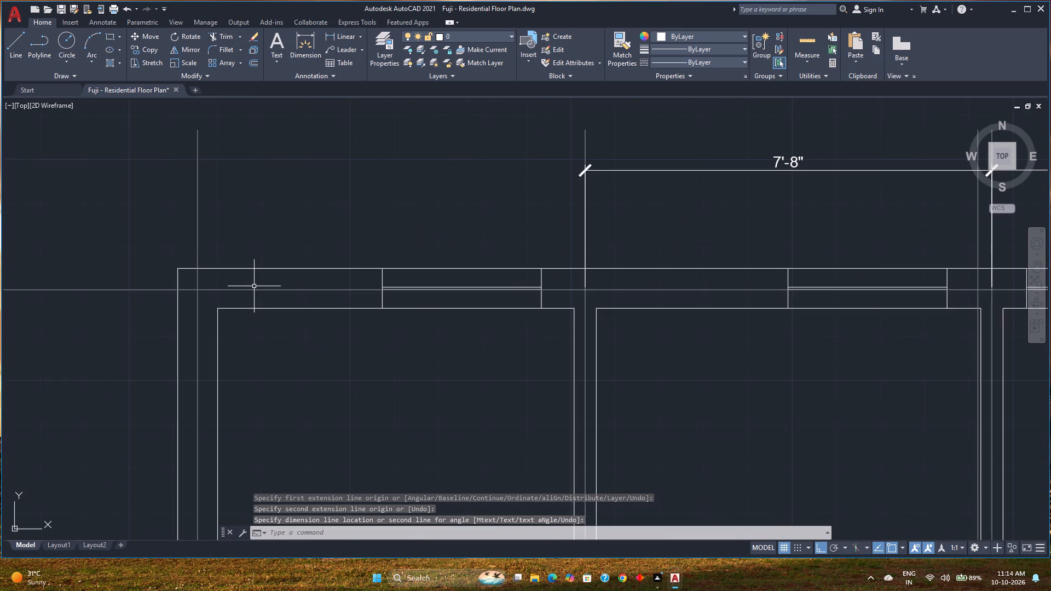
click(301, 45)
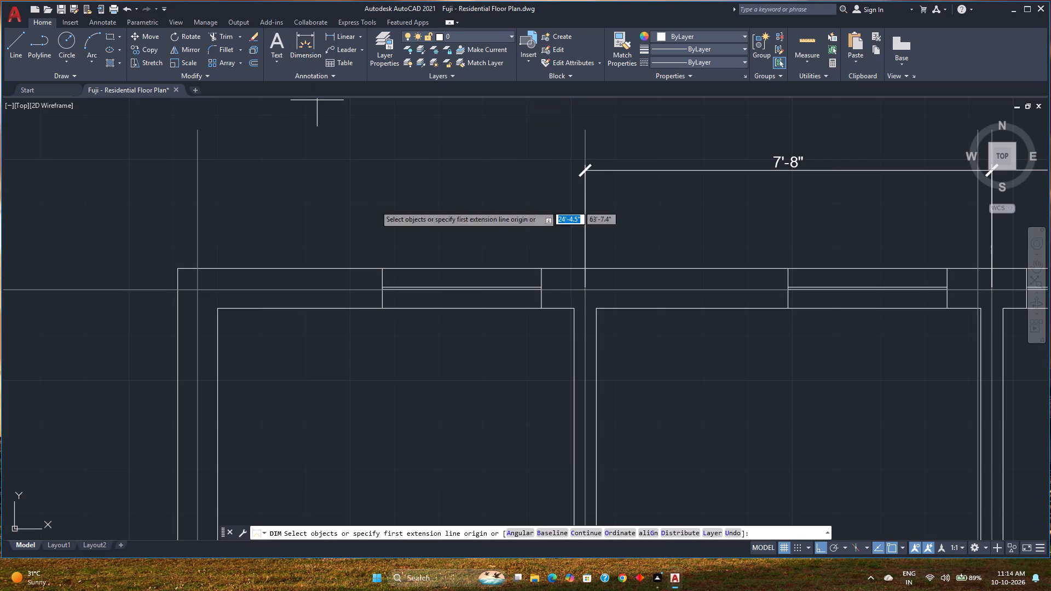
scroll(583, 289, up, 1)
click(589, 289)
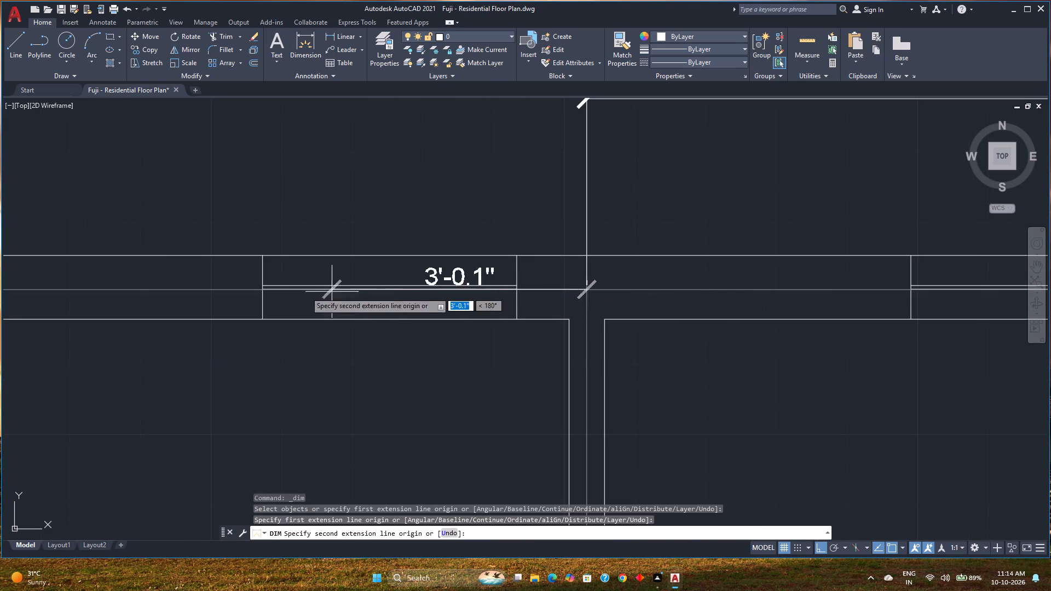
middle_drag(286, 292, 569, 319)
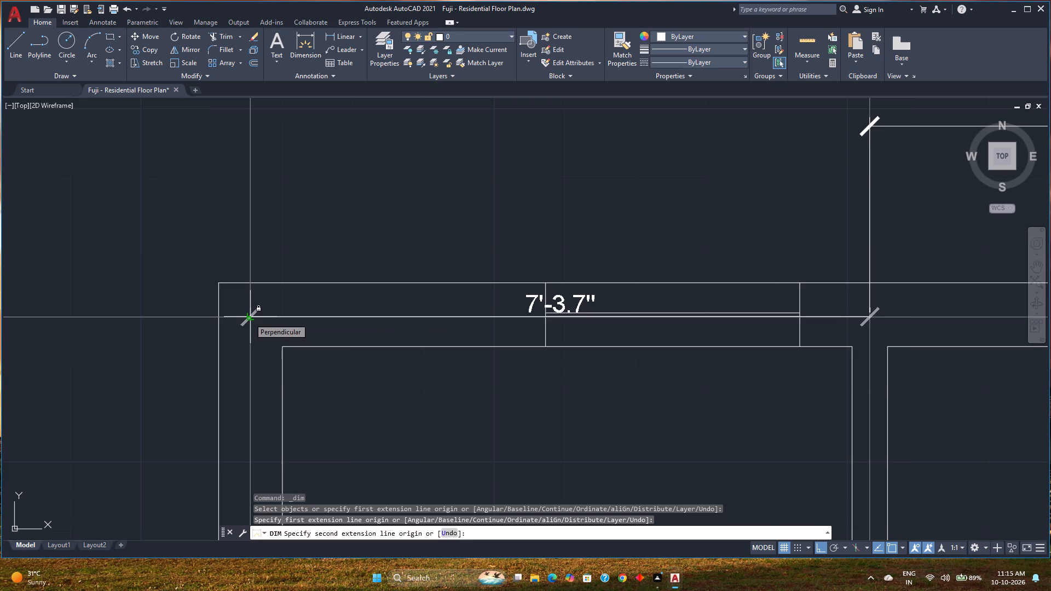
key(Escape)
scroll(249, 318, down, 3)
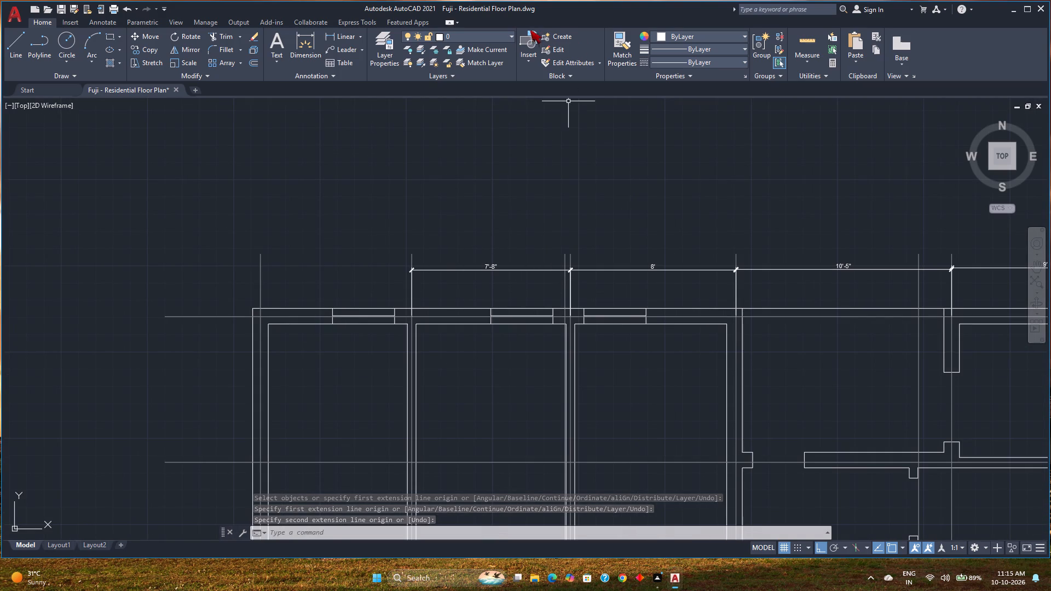
Create a new layer named Dimensions in the layer properties.
click(500, 40)
key(Escape)
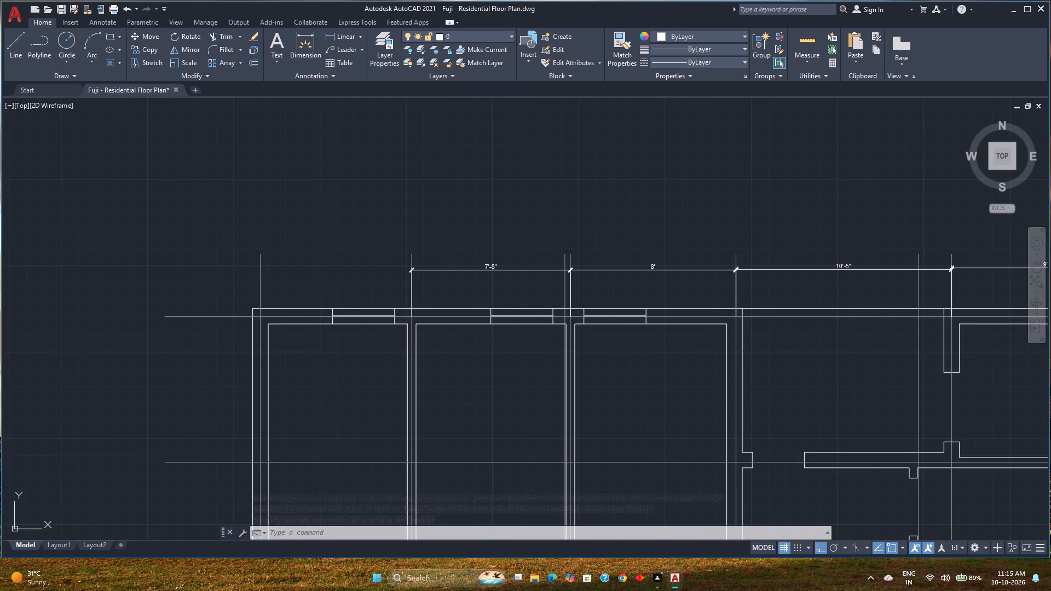
click(391, 51)
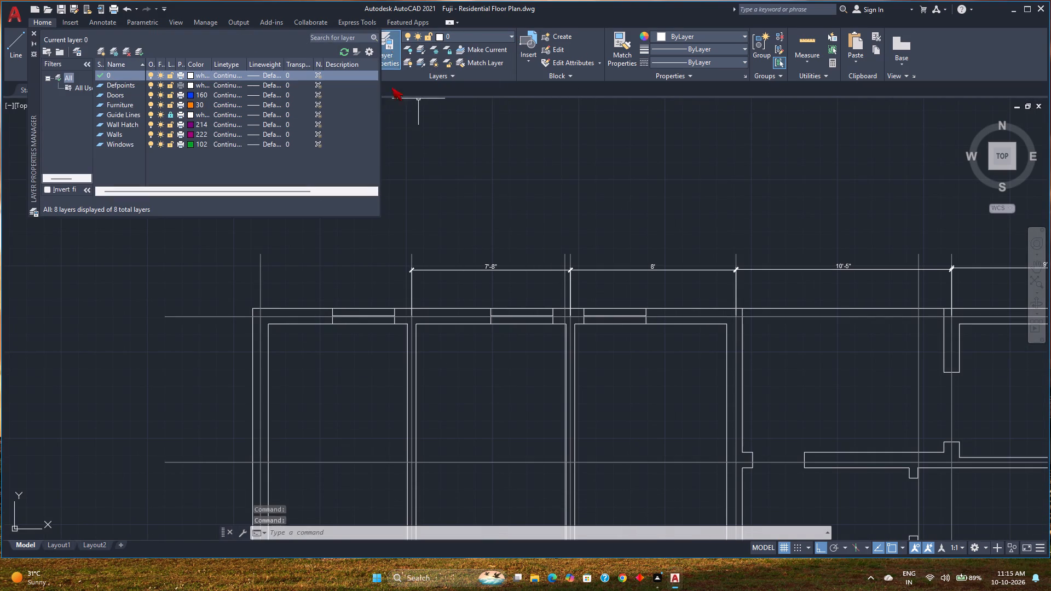
key(alt+n)
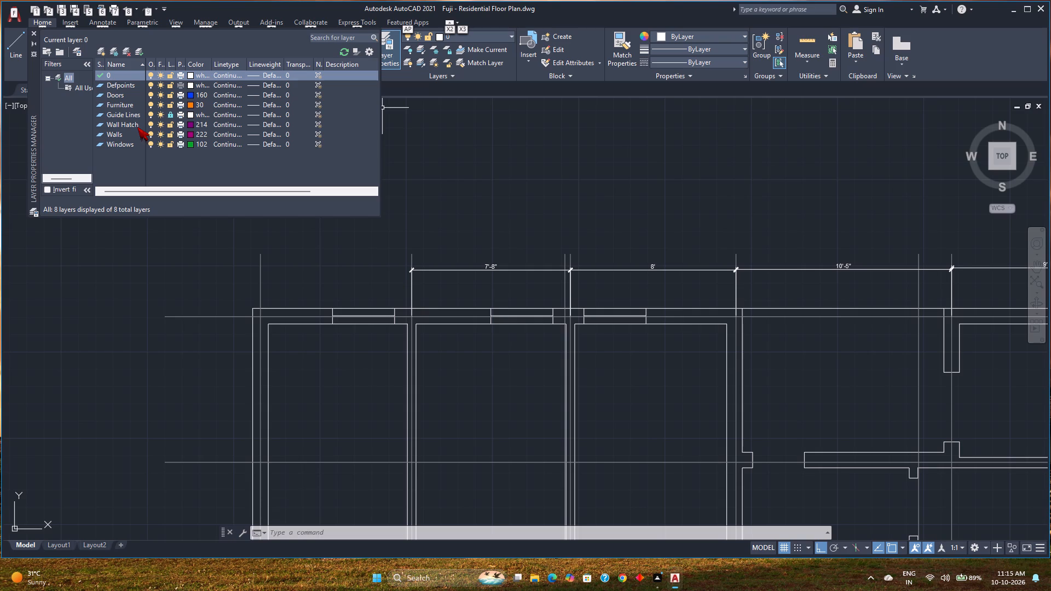
key(alt+n)
click(144, 154)
key(alt+n)
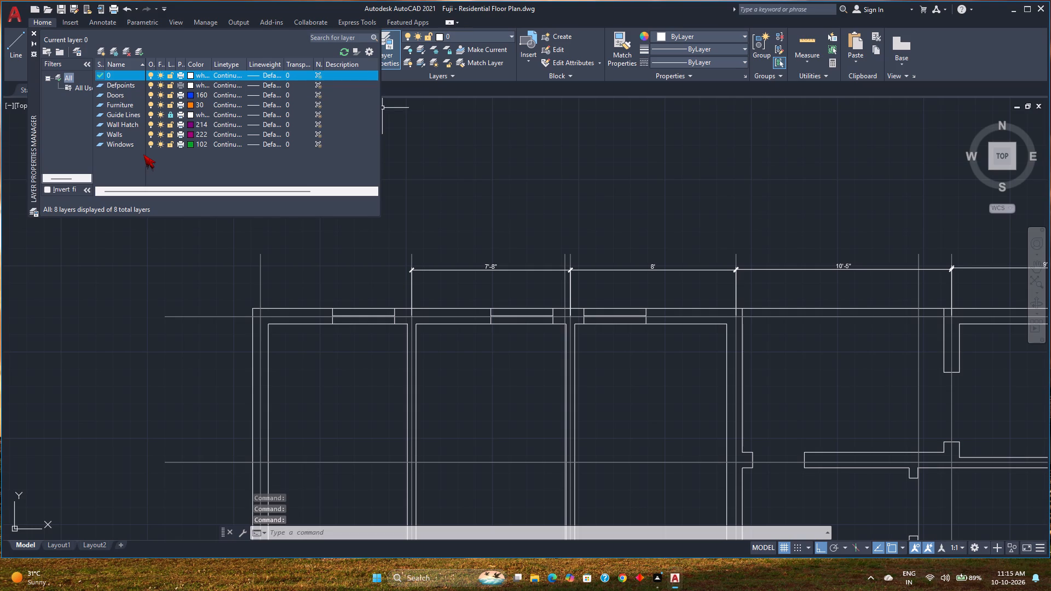
text(Dimen)
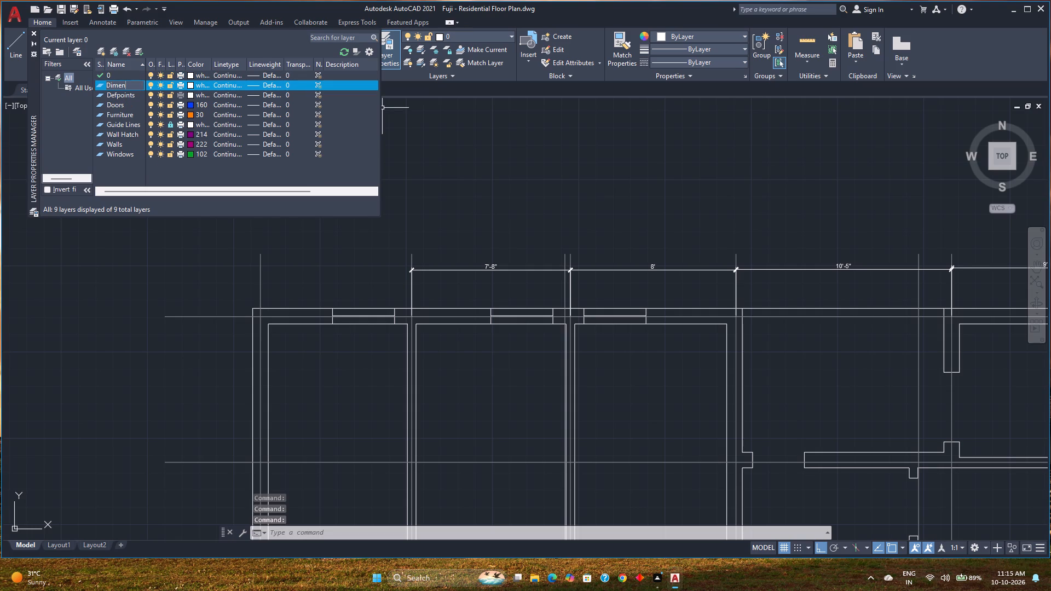
text(sions)
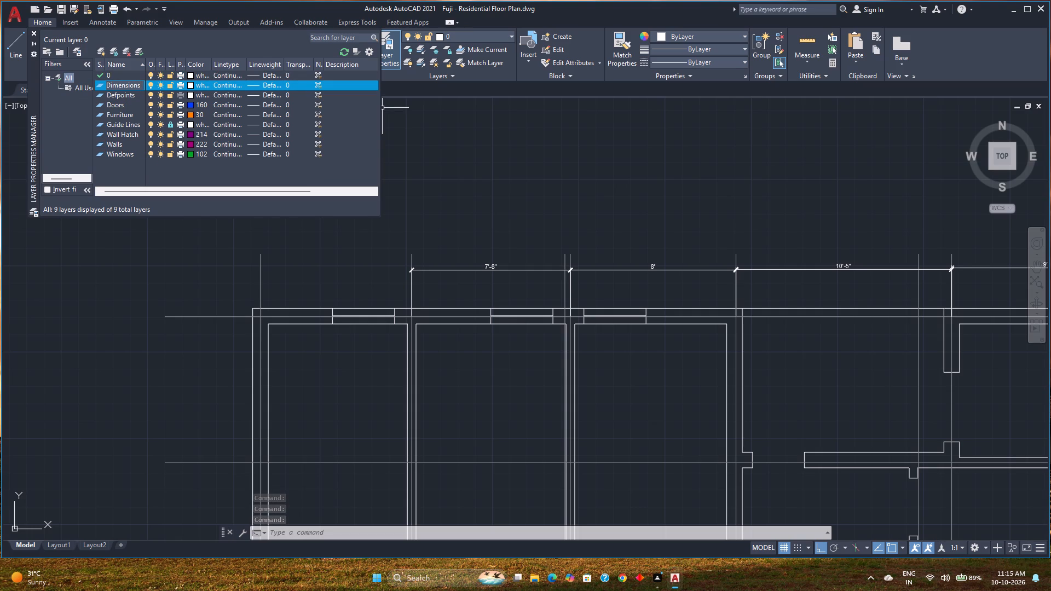
key(Return)
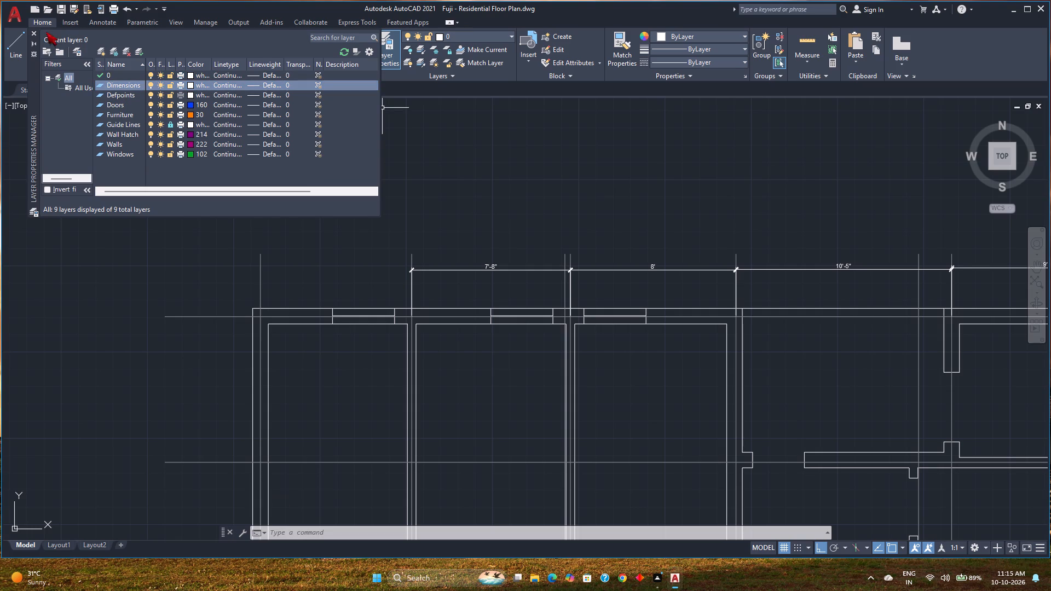
click(34, 32)
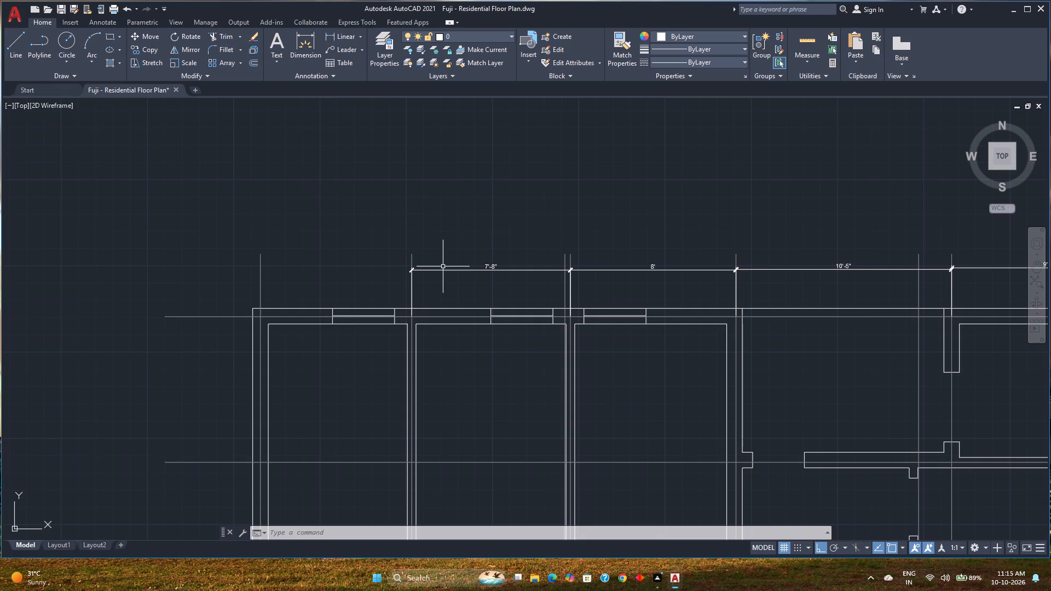
Select all similar dimensions in the north row and assign them to the Dimensions layer.
click(442, 270)
right_click(442, 270)
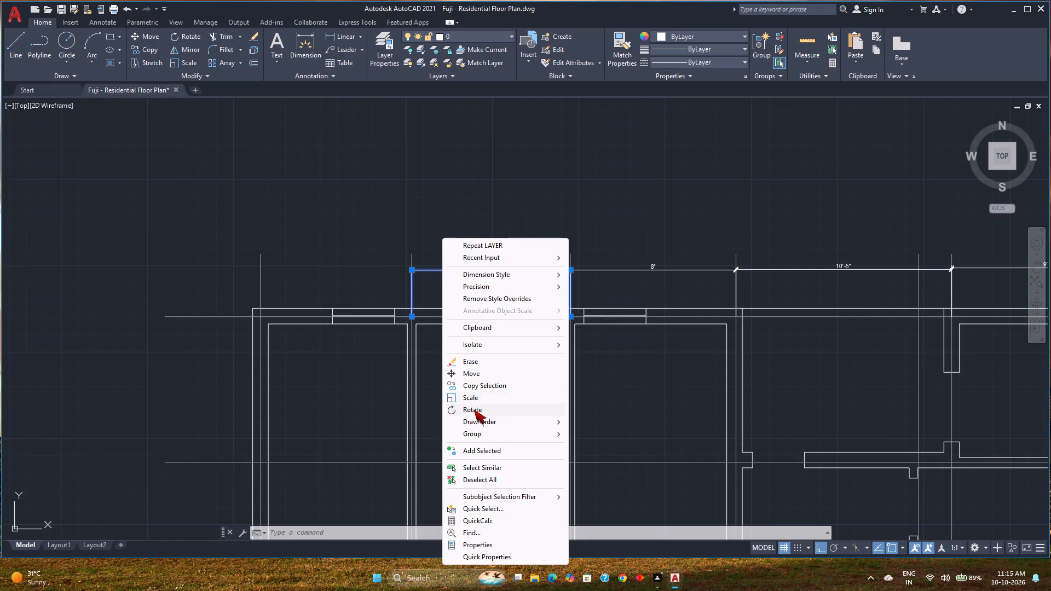
click(469, 467)
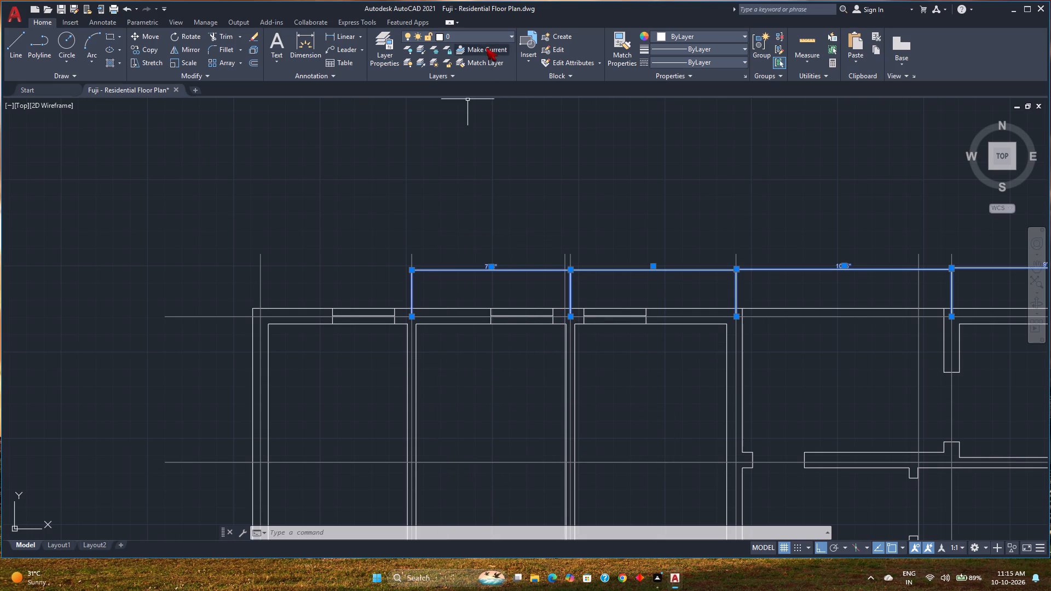
click(486, 38)
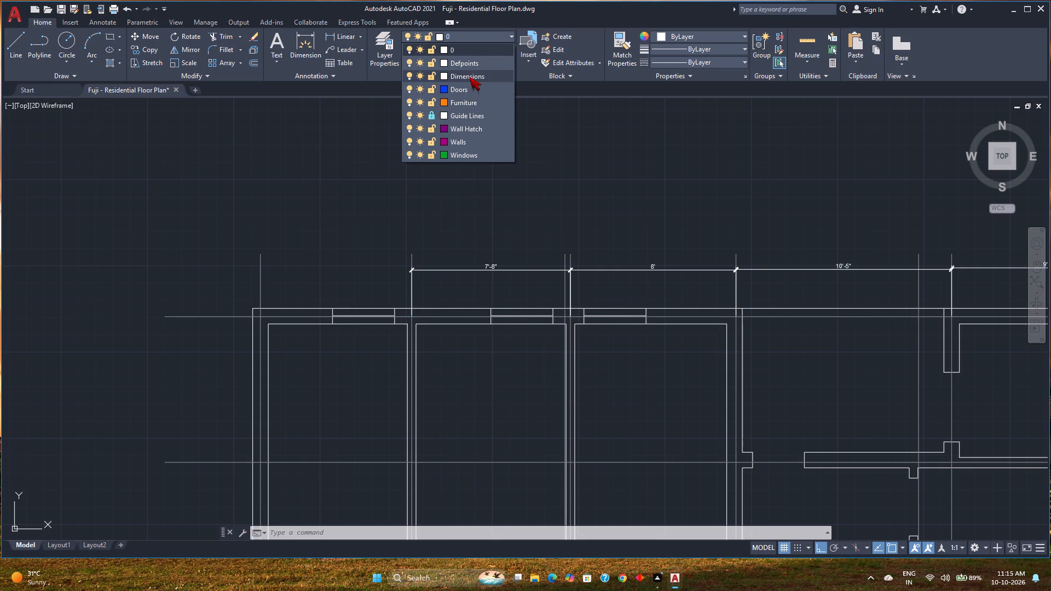
click(469, 77)
Lock the Dimensions layer and clear the selection.
click(428, 39)
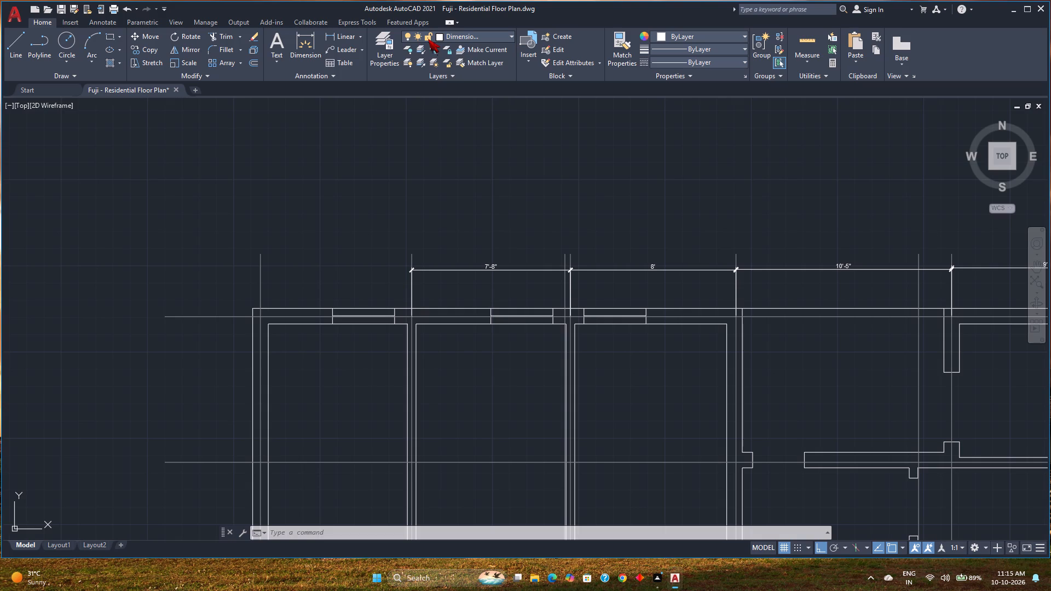
click(429, 77)
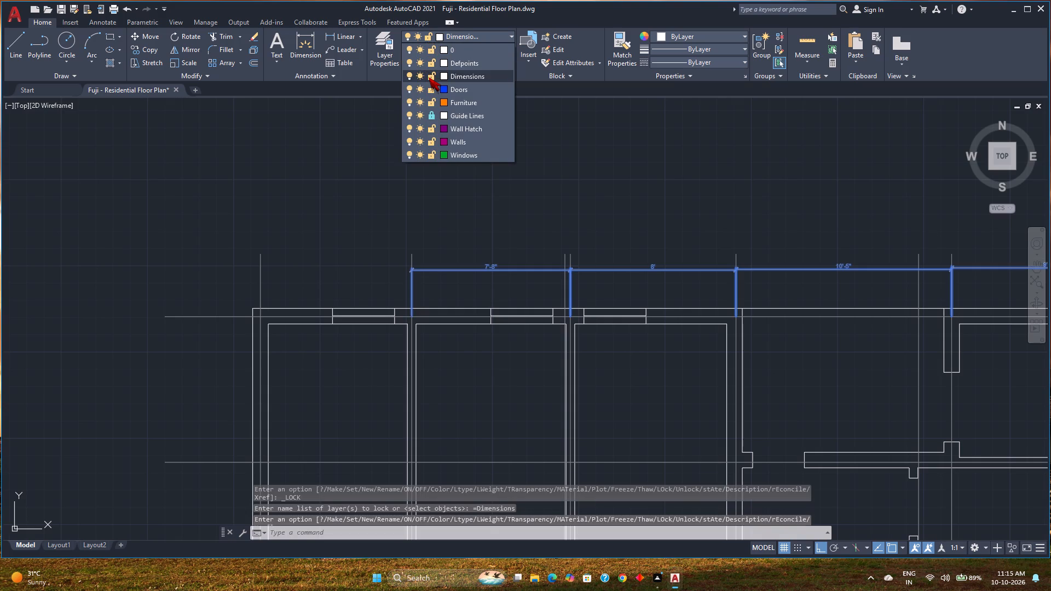
key(Escape)
key(Escape)
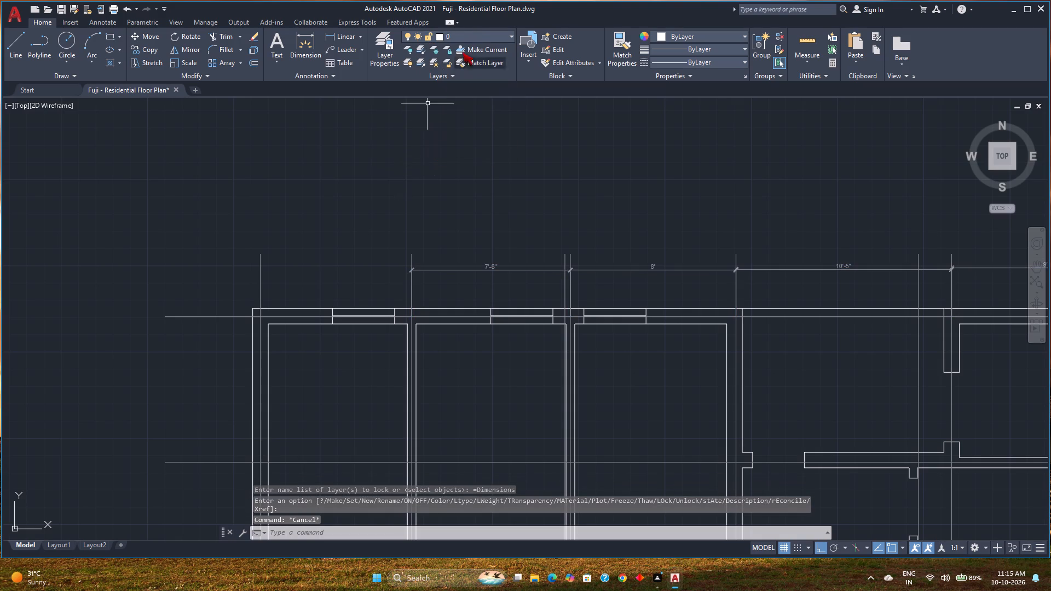
Unlock the Guide Lines layer.
click(473, 35)
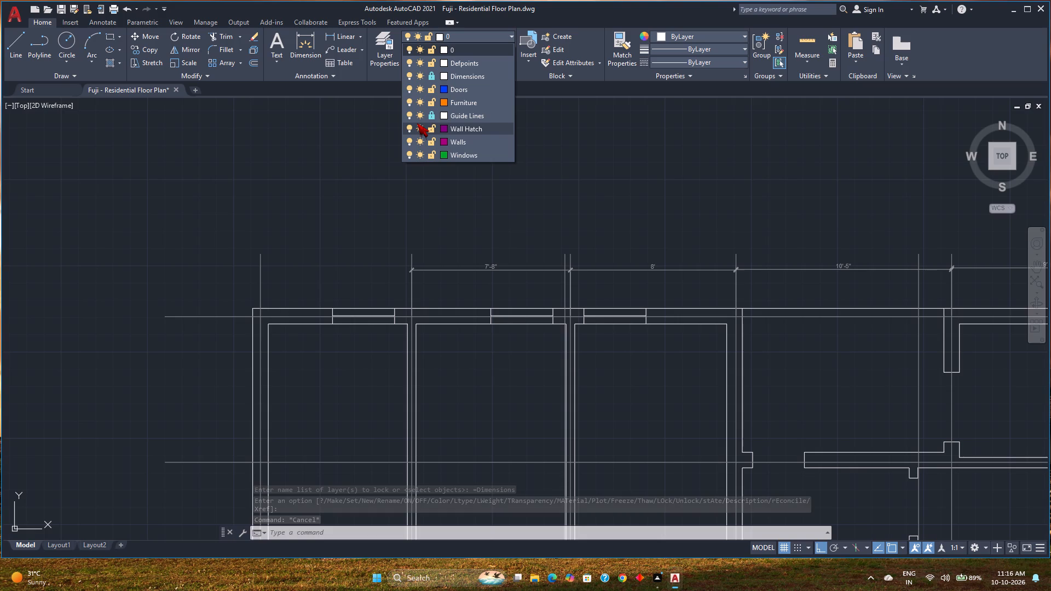
click(430, 116)
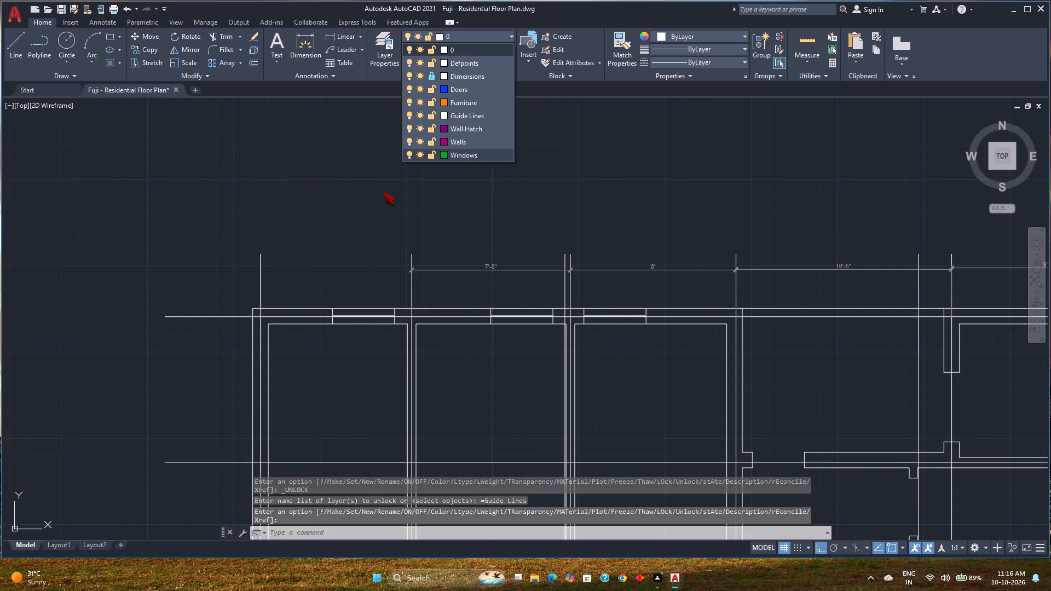
key(Escape)
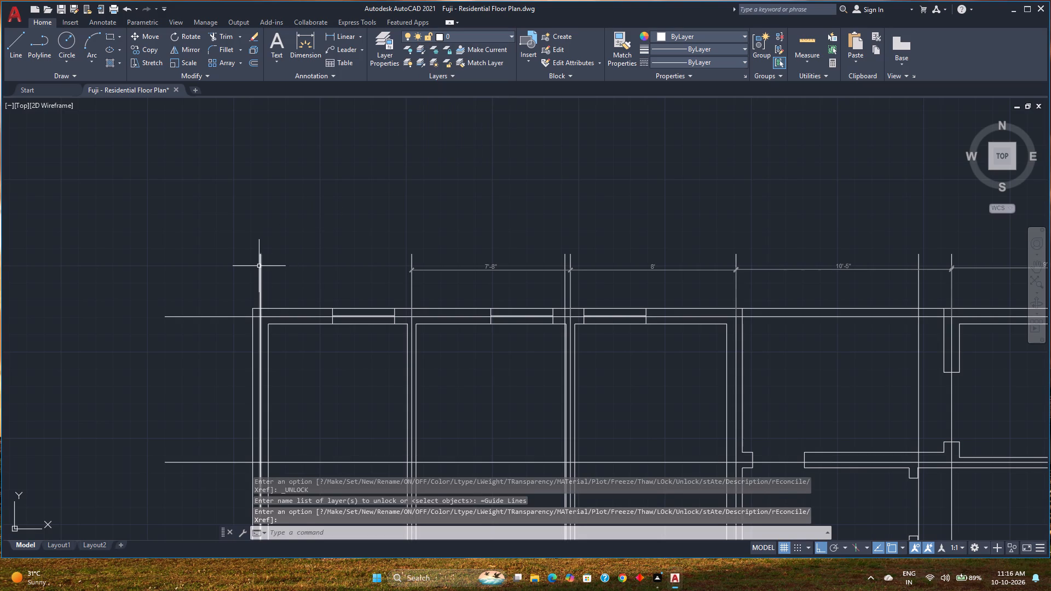
Offset the guide line of the wall between the first and second north rooms 7'2" to the west.
click(259, 266)
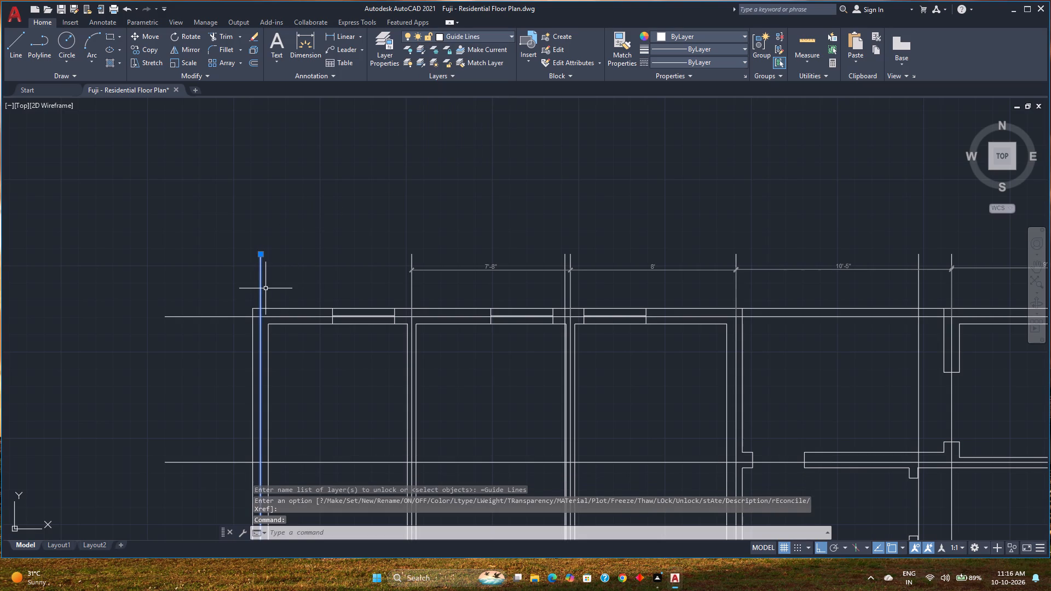
key(Escape)
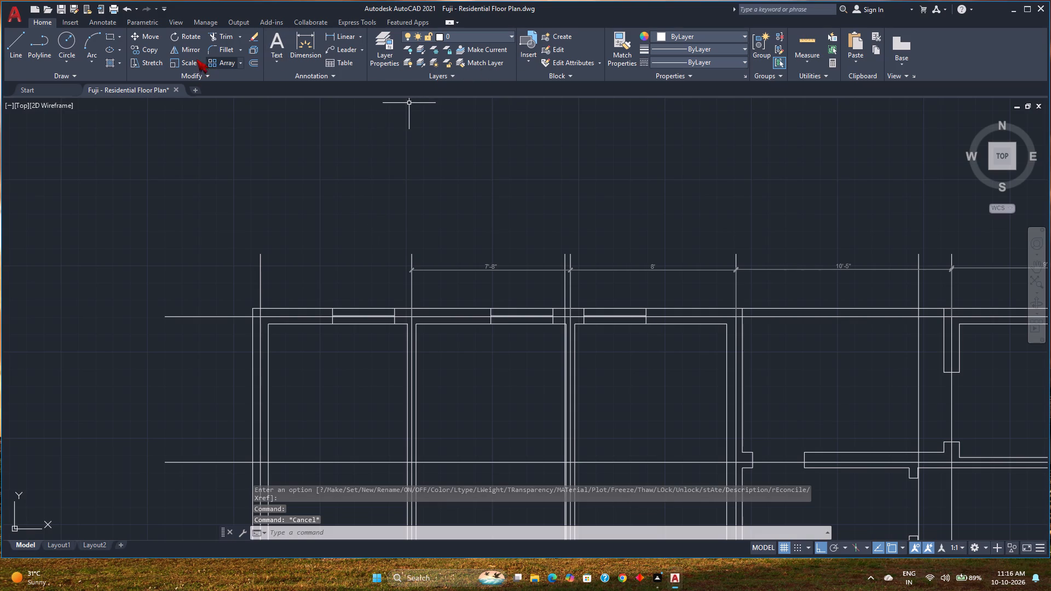
click(253, 64)
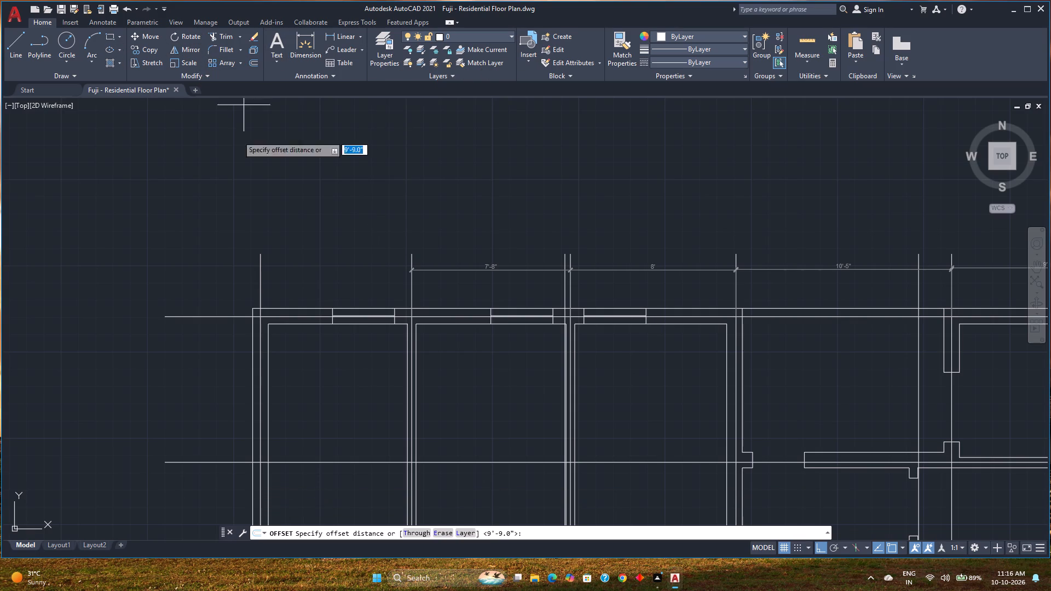
text(7'2")
key(Return)
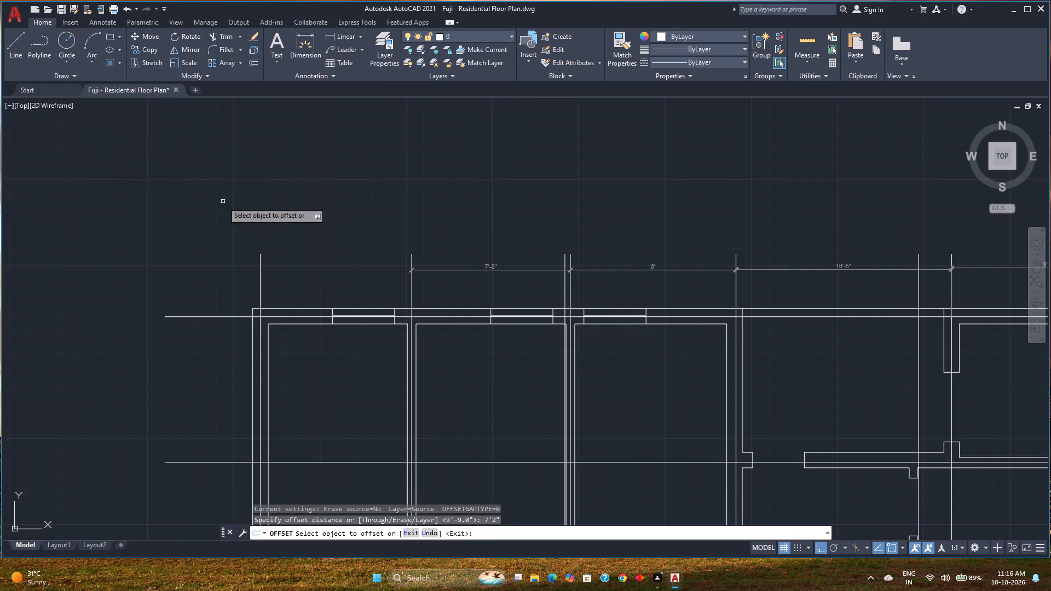
click(411, 335)
click(310, 332)
key(Escape)
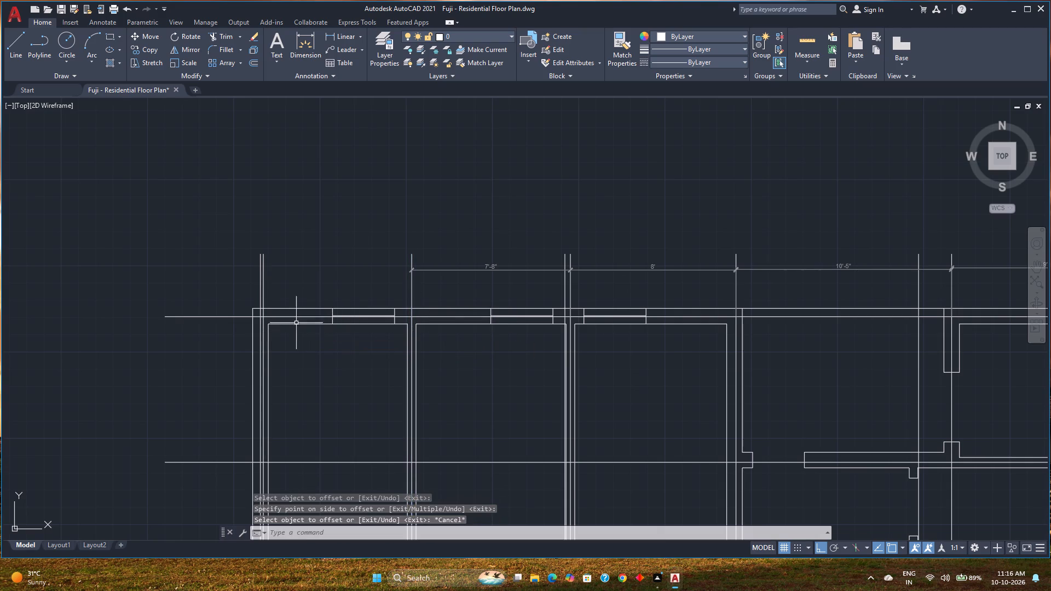
Delete the old guide line of the west exterior wall, just west of the new offset line.
click(261, 260)
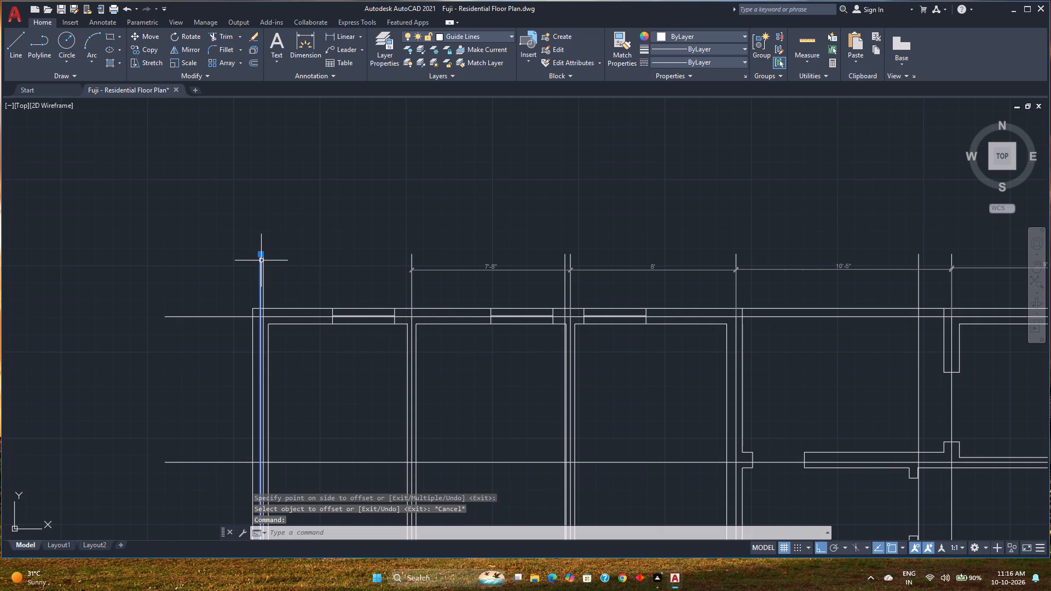
key(Delete)
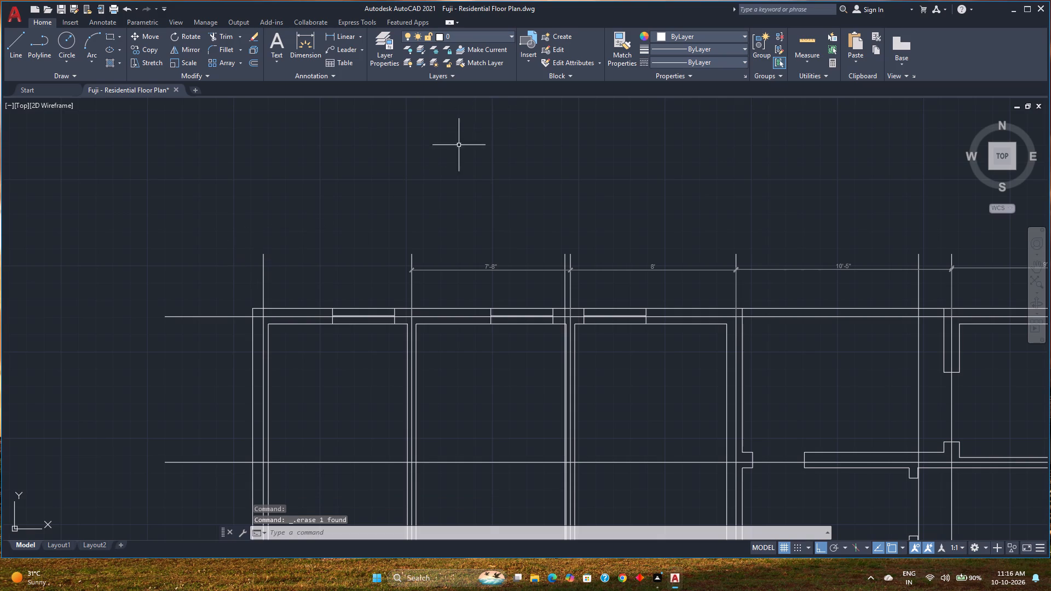
Lock the Guide Lines layer and unlock the Dimensions layer.
click(478, 38)
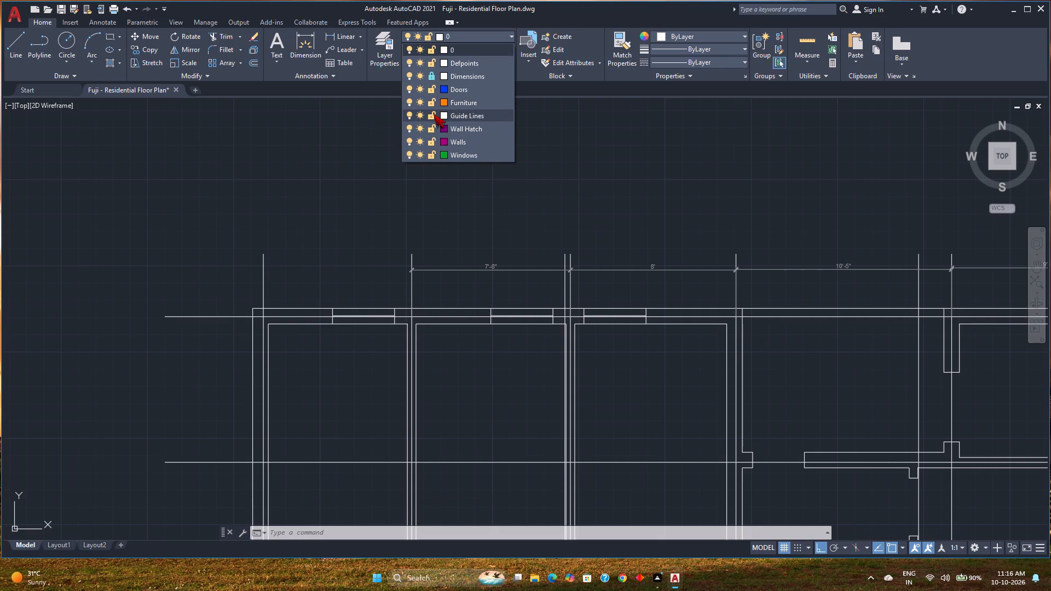
click(429, 115)
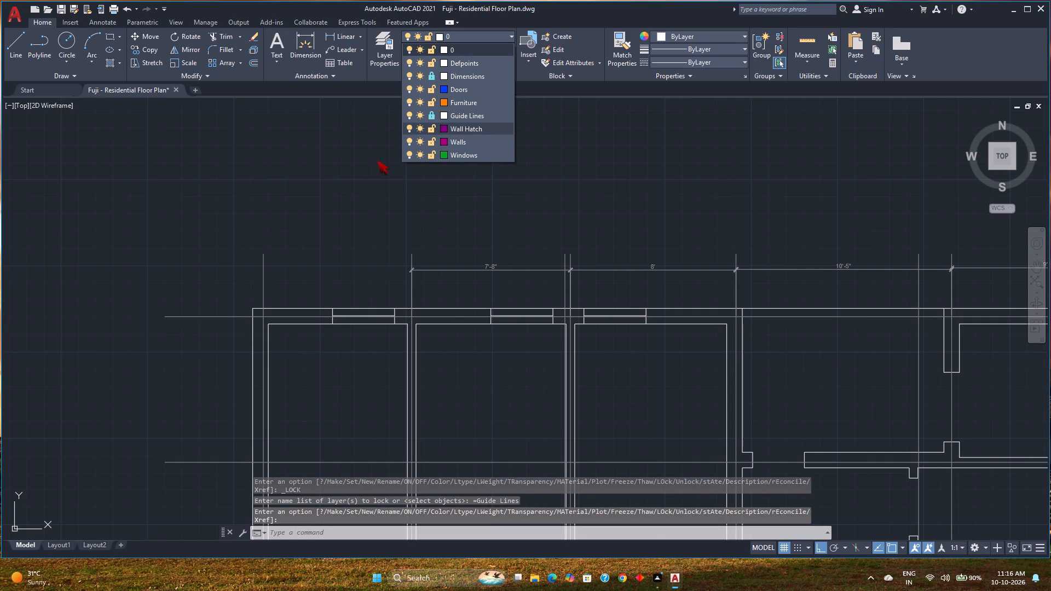
click(431, 77)
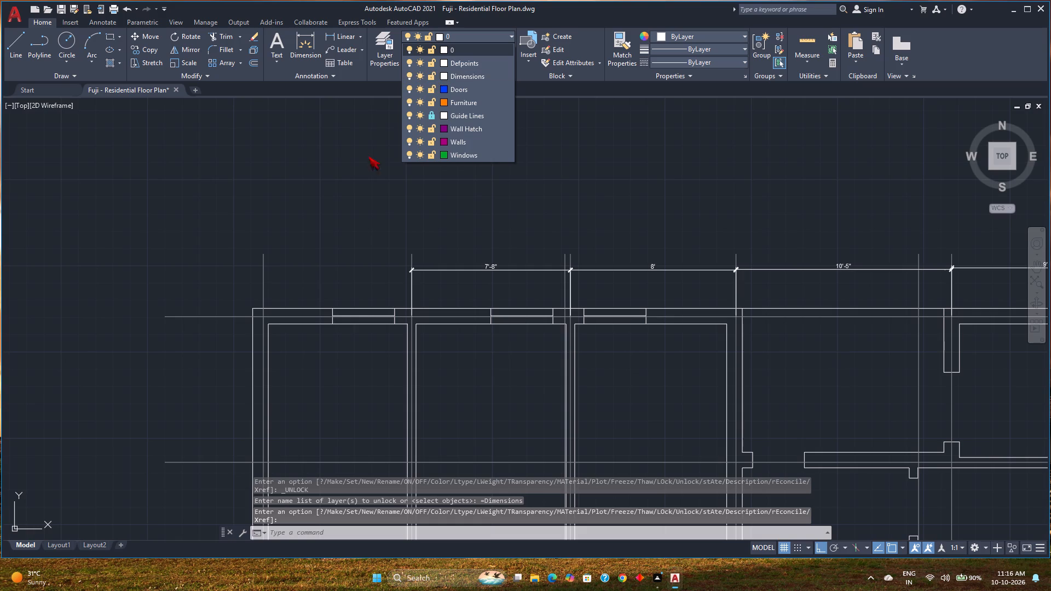
key(Escape)
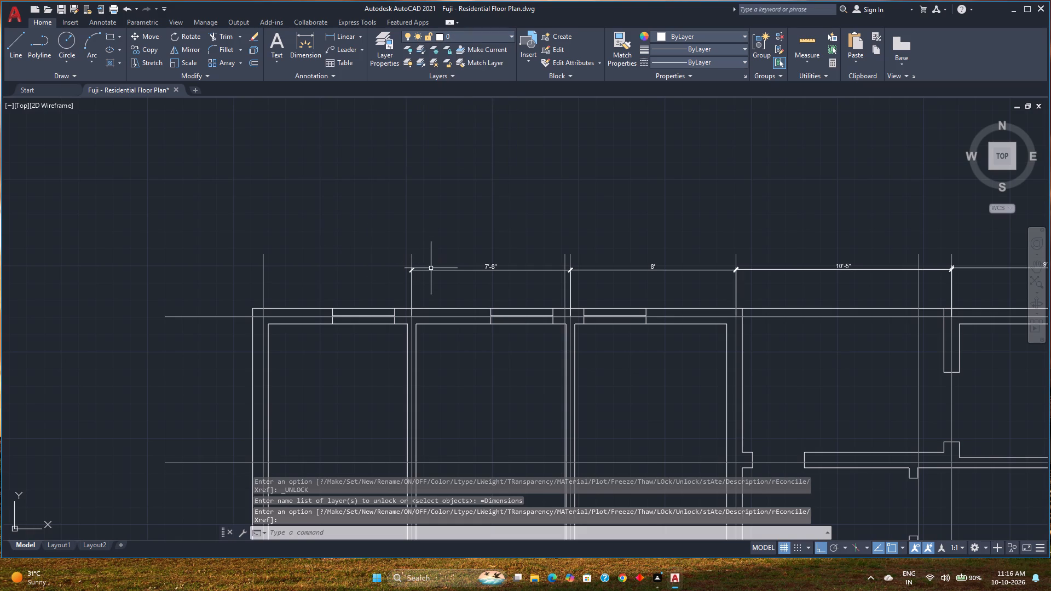
Group the whole floor plan together with all its dimensions.
click(432, 271)
right_click(432, 271)
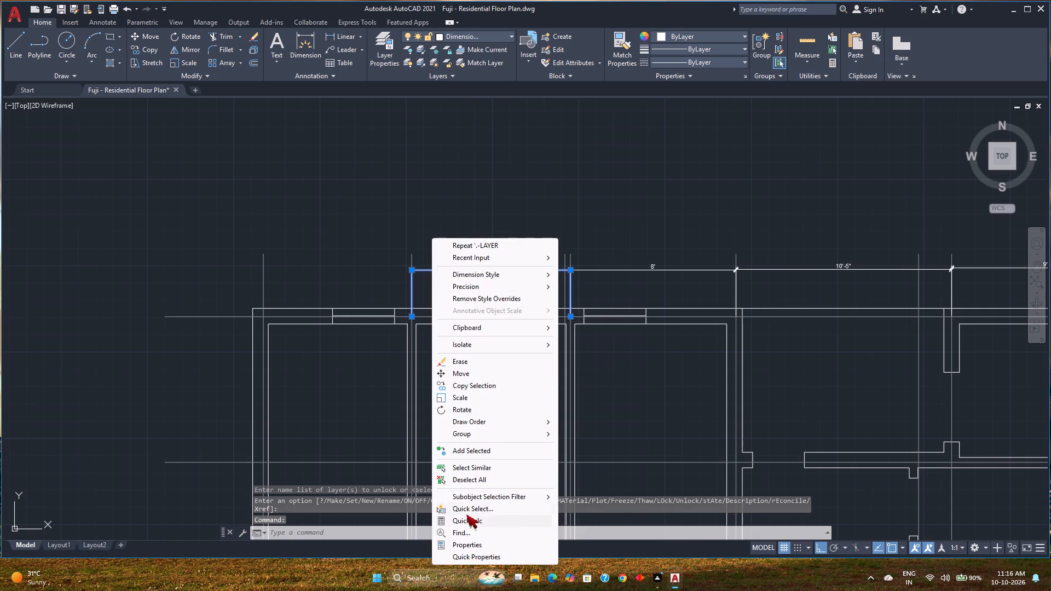
click(469, 470)
scroll(469, 470, down, 3)
middle_drag(463, 466, 444, 341)
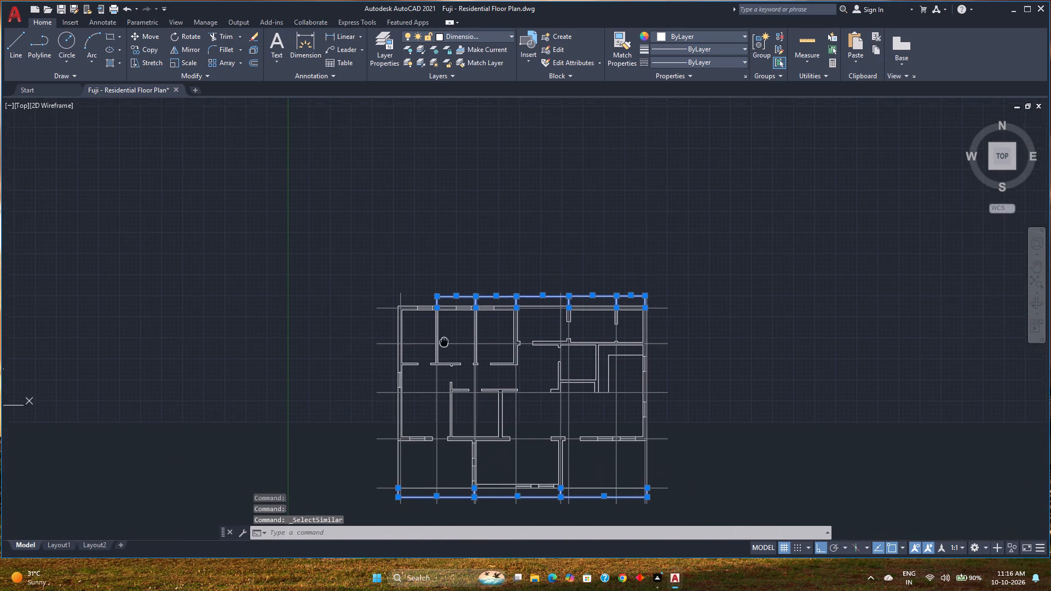
middle_drag(444, 341, 444, 340)
click(670, 502)
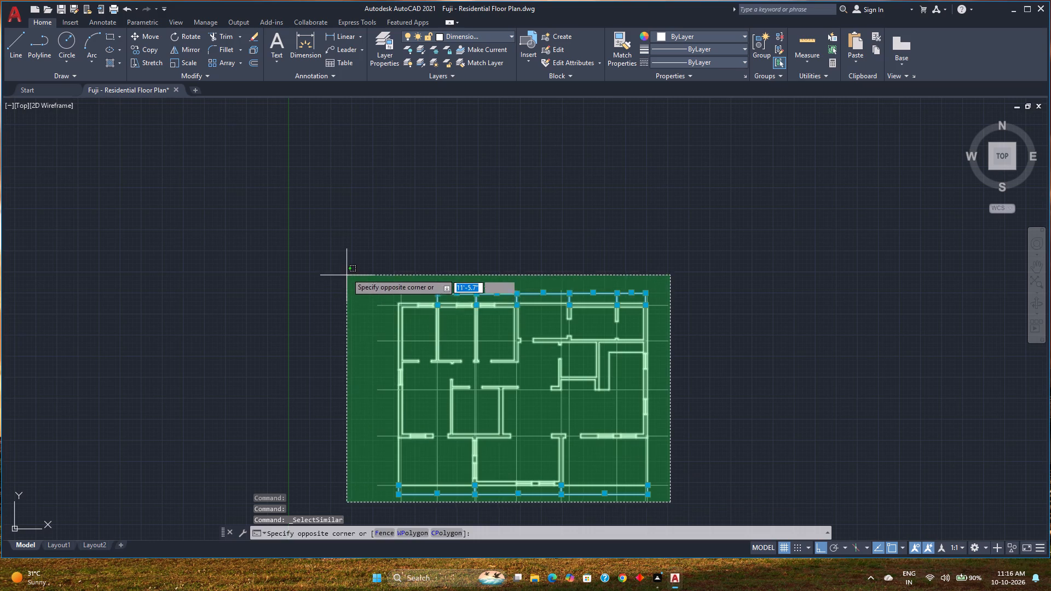
click(347, 273)
key(g)
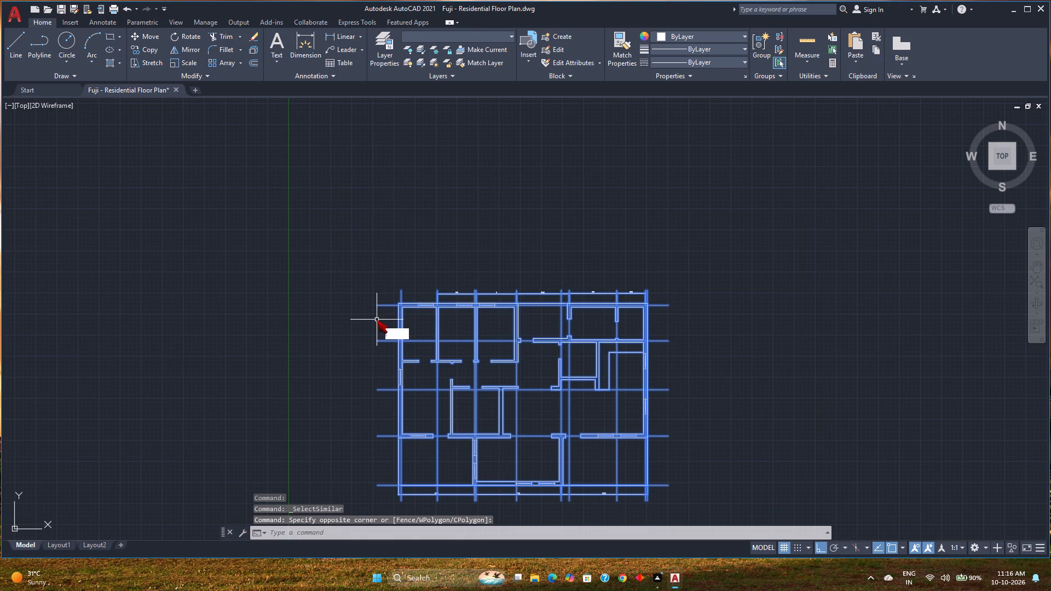
key(Return)
Move the grouped plan west so the northwest room's inner corner lies on the west exterior wall's guide line.
scroll(410, 314, up, 3)
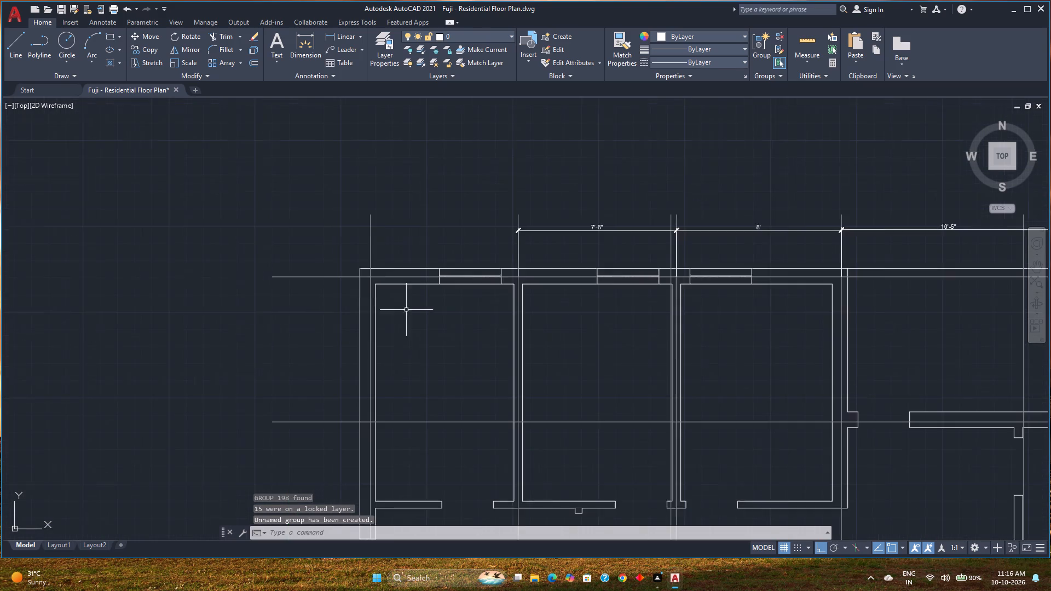
scroll(363, 264, up, 2)
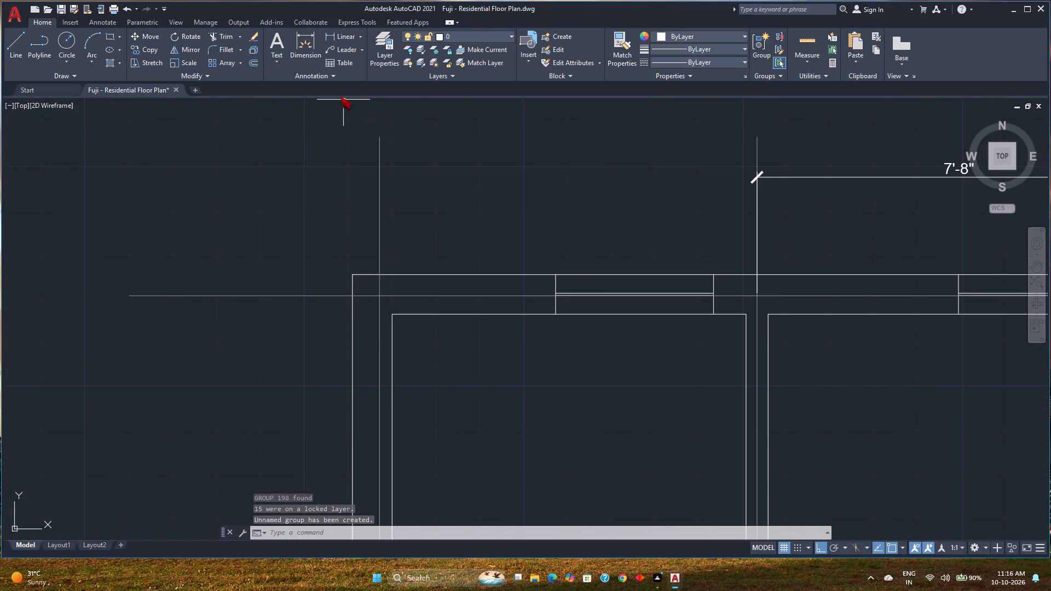
click(403, 274)
key(m)
key(Return)
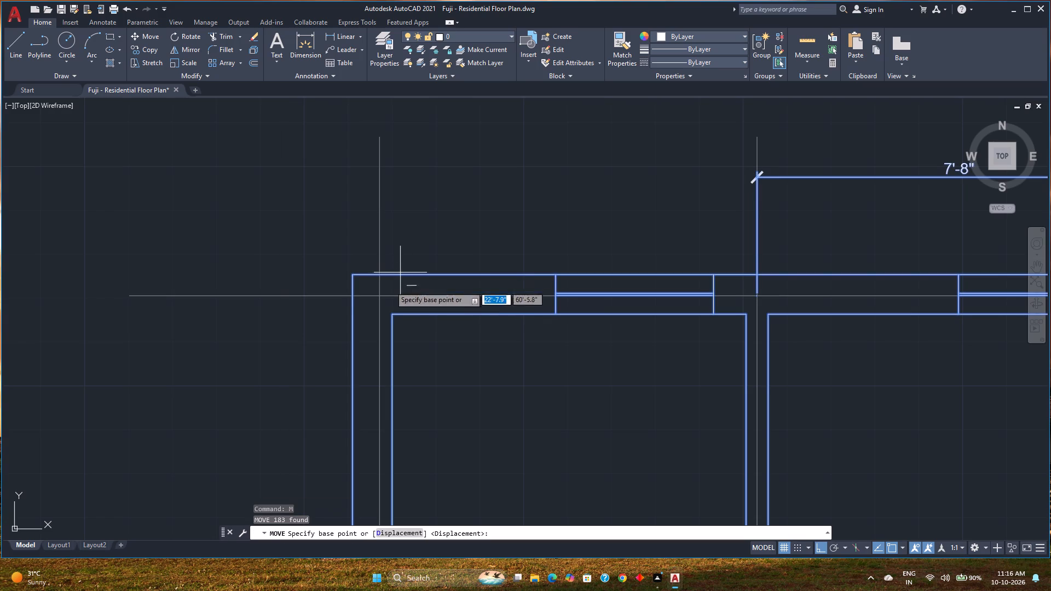
scroll(396, 320, up, 2)
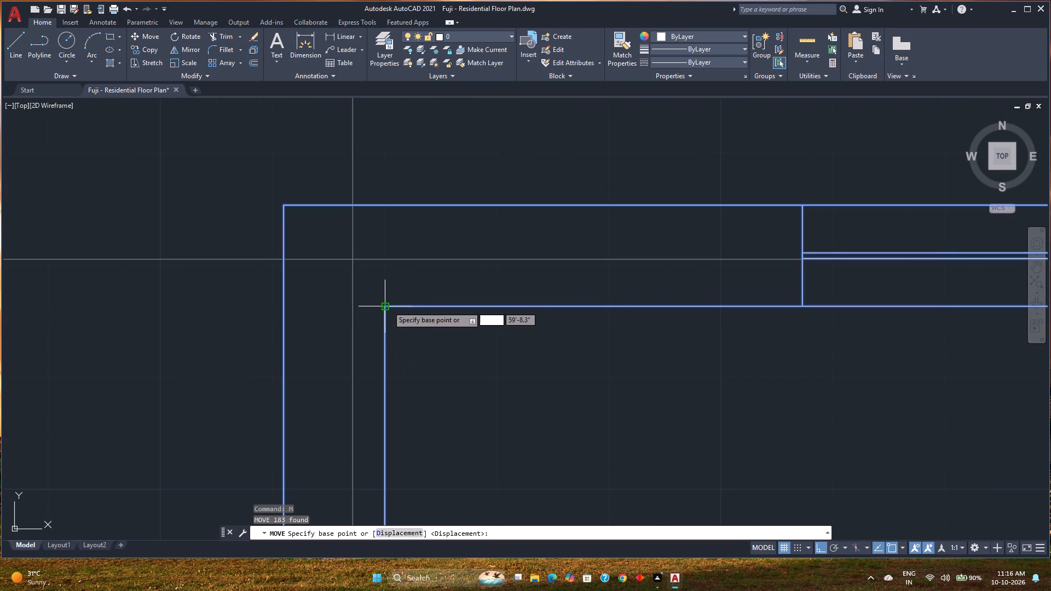
click(388, 306)
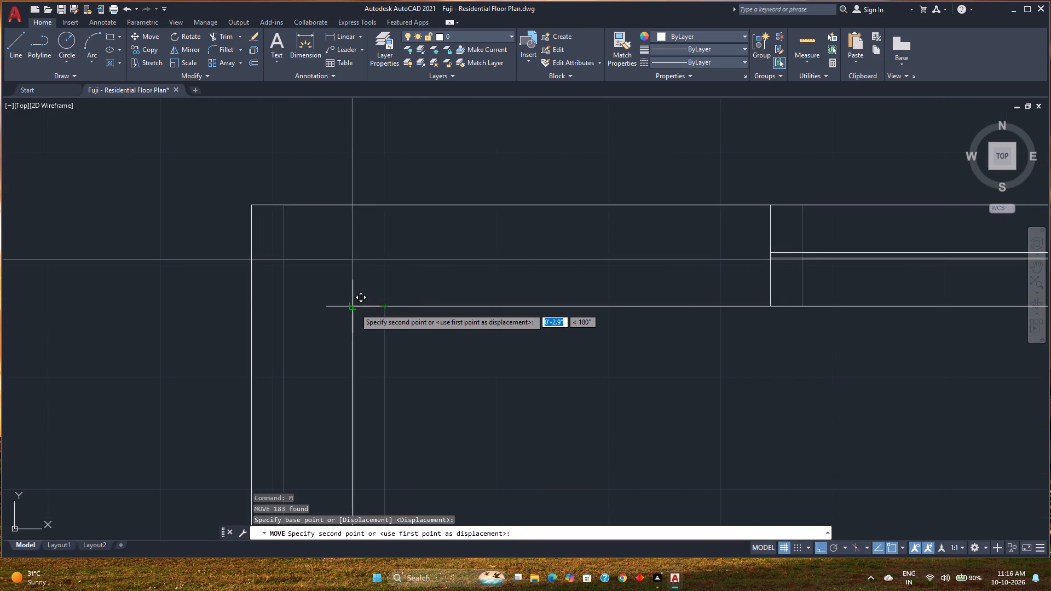
click(355, 308)
scroll(363, 329, down, 2)
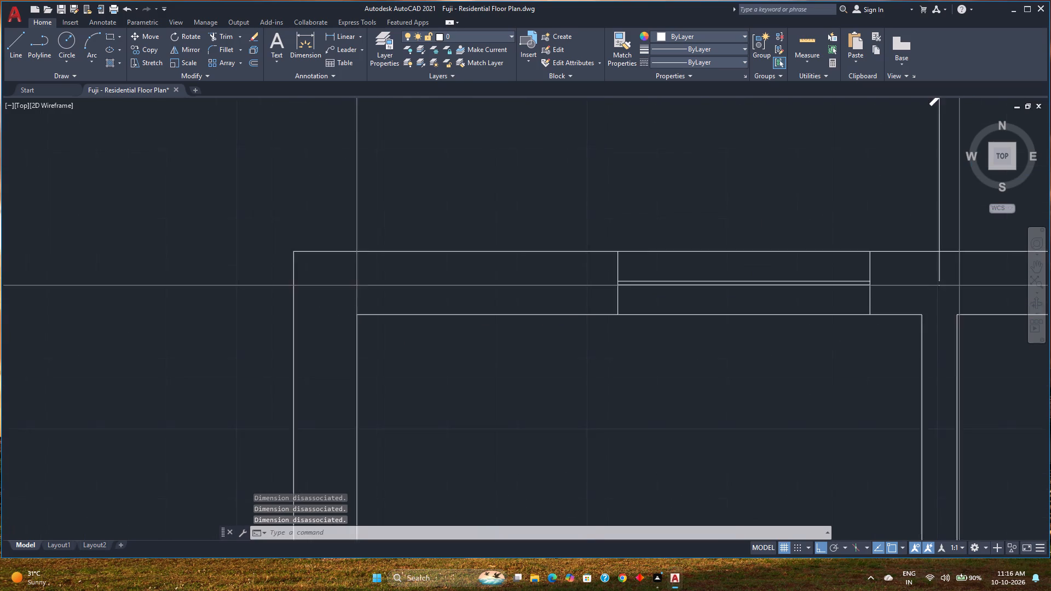
scroll(363, 329, down, 1)
Move the grouped plan 4.5" east to centre the west exterior wall on its guide line.
click(372, 323)
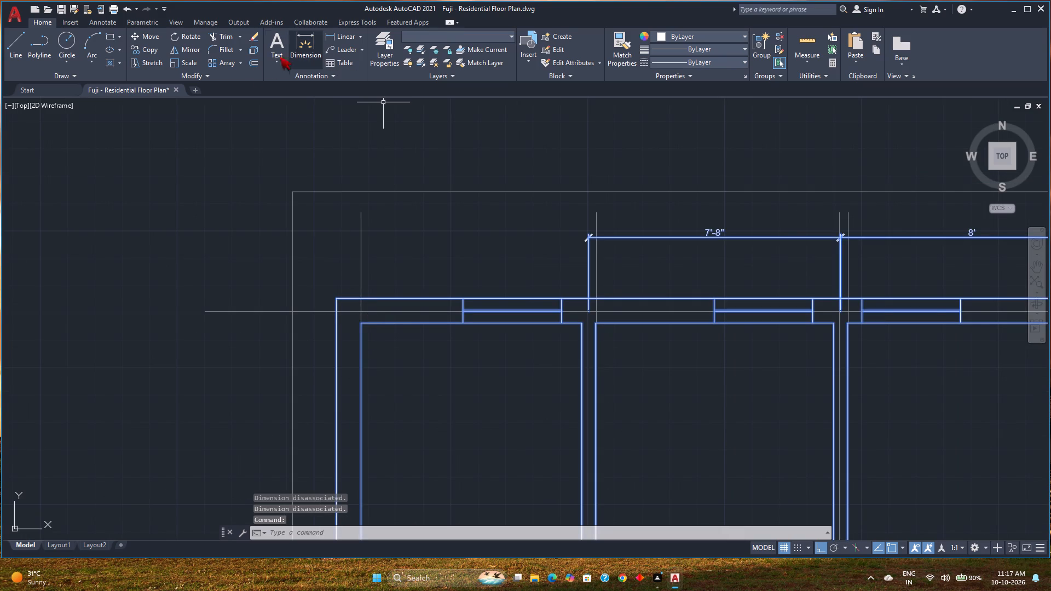
key(m)
key(Return)
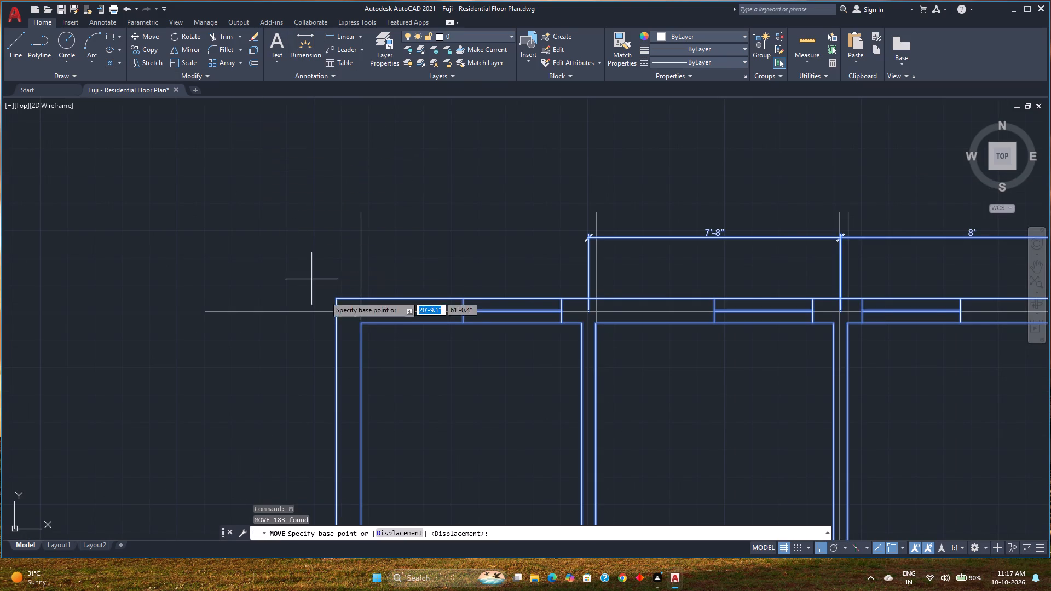
scroll(376, 339, up, 2)
click(335, 300)
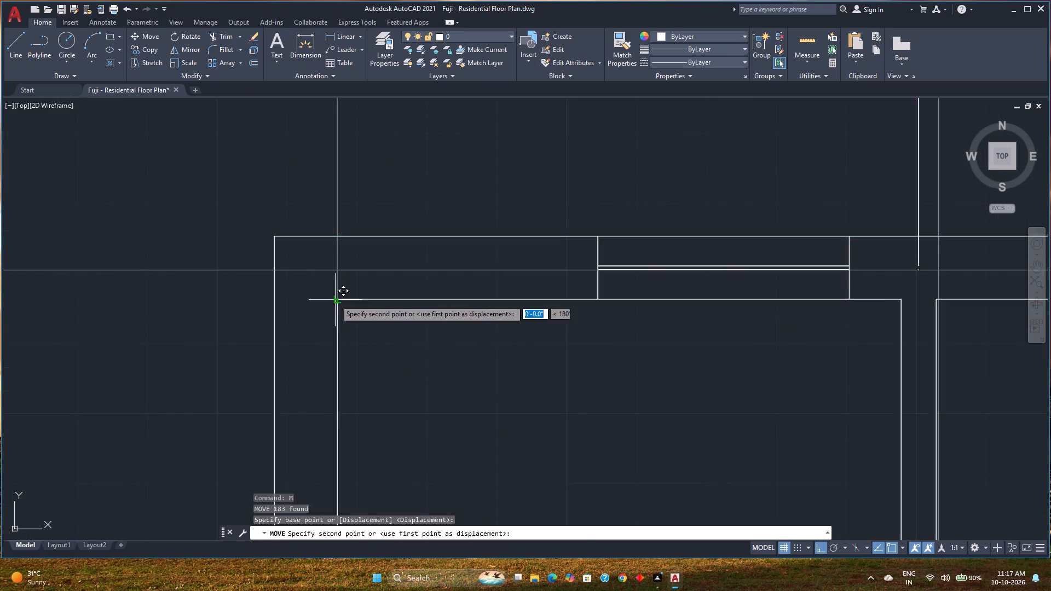
text(4.5)
key(Return)
key(space)
scroll(363, 312, down, 2)
middle_drag(361, 312, 288, 275)
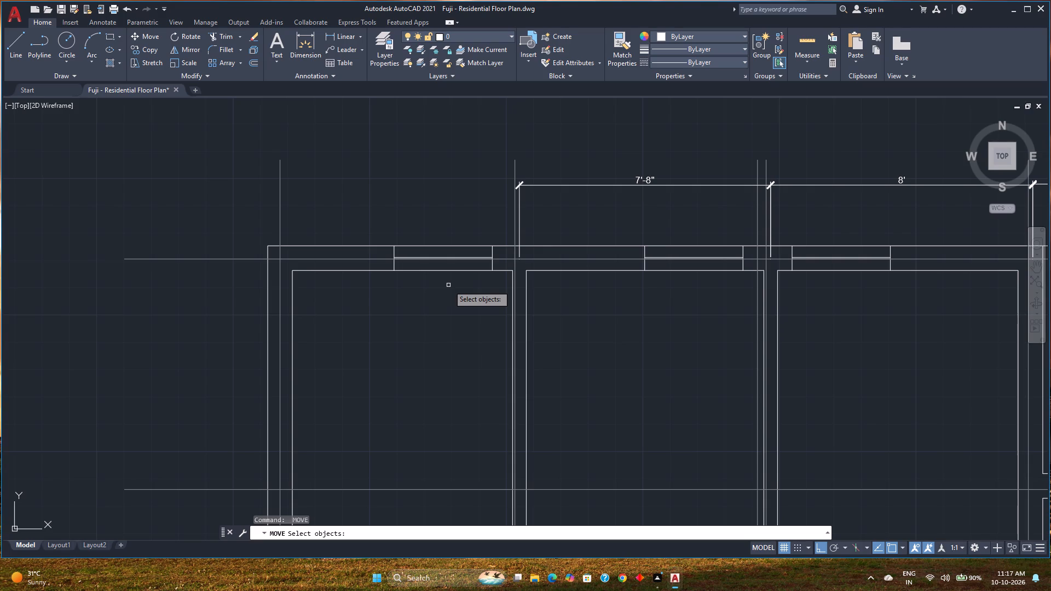
Unlock the Guide Lines layer and leave the Move command.
click(472, 41)
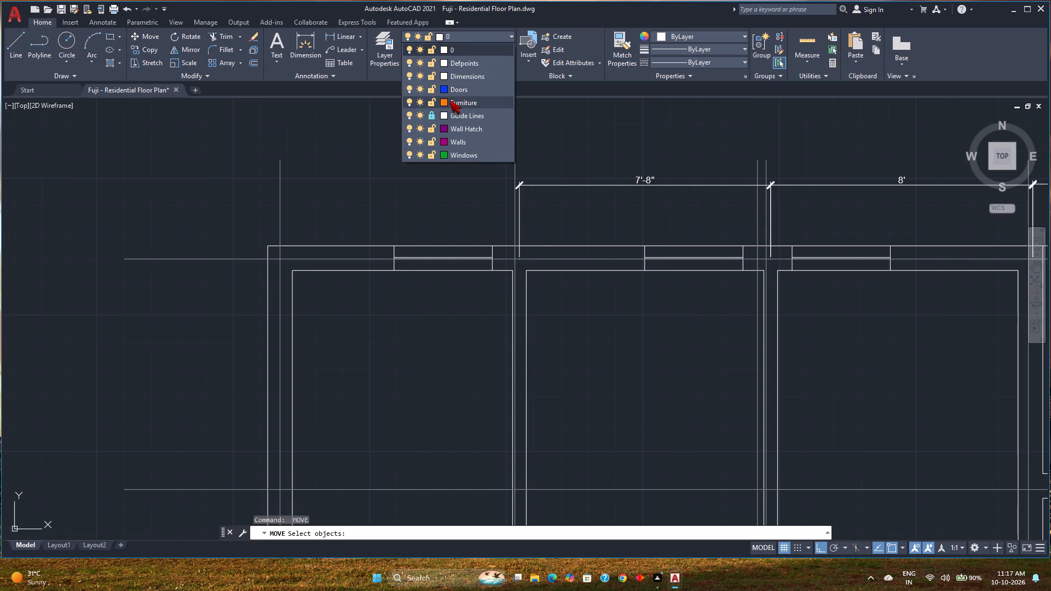
click(432, 116)
key(Escape)
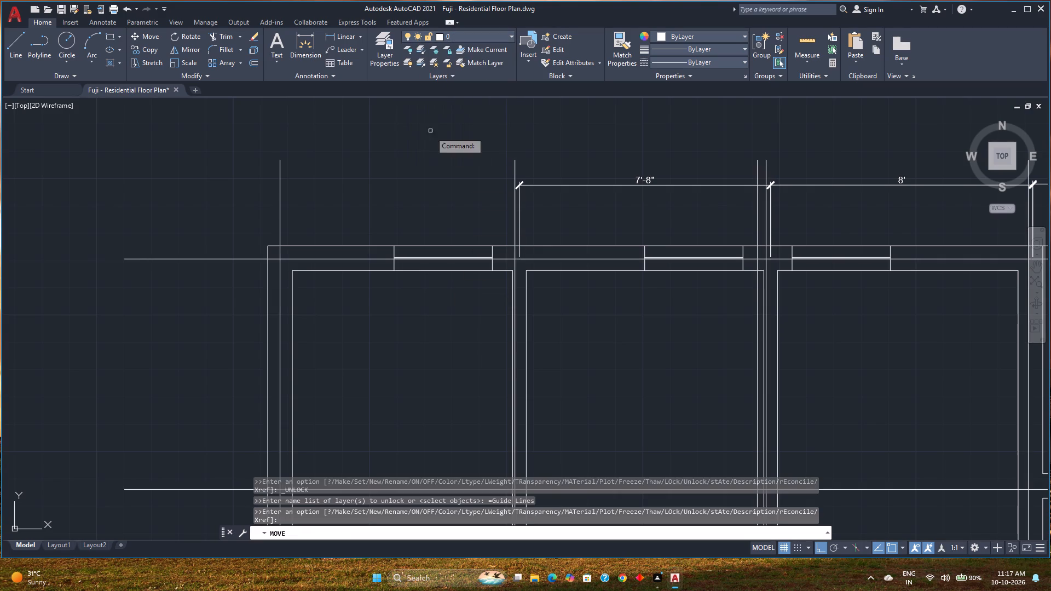
key(space)
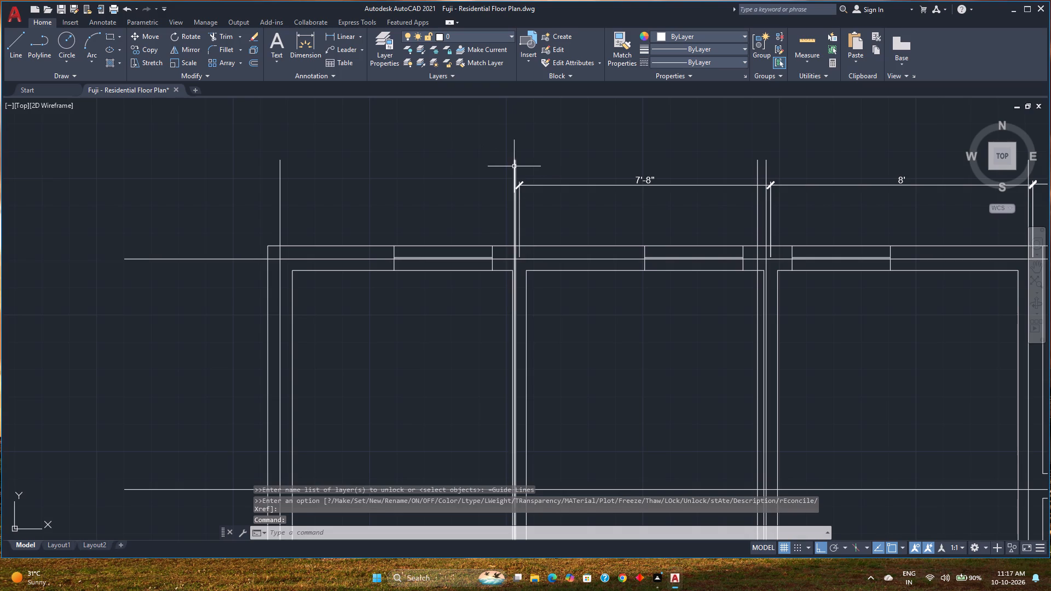
Move the six vertical guide lines at the ends of the north dimensions east onto the dimension extension lines.
click(514, 166)
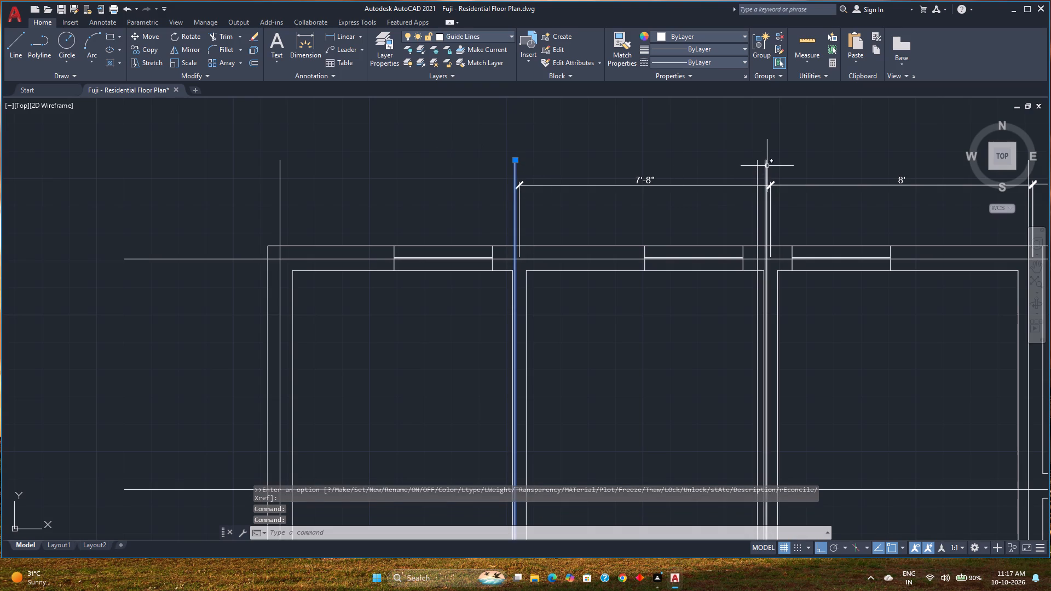
click(767, 166)
middle_drag(700, 217, 131, 220)
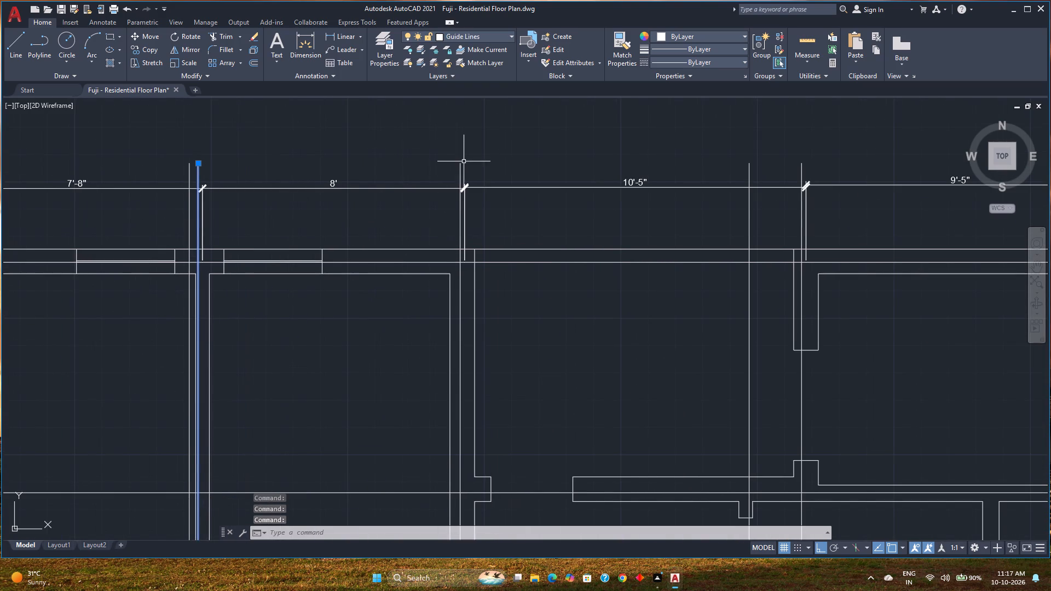
click(461, 165)
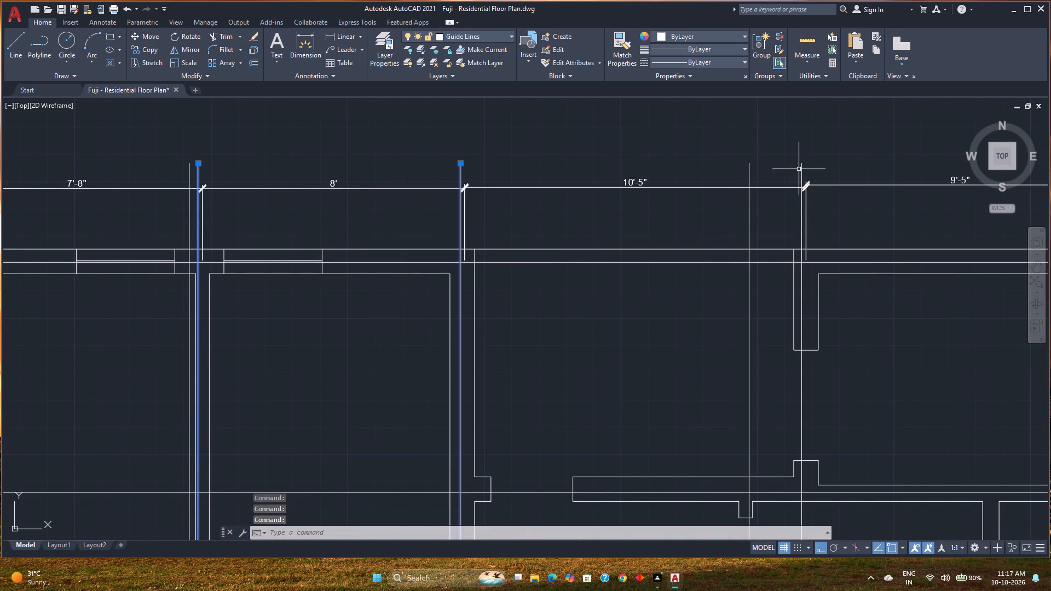
click(801, 169)
middle_drag(782, 171, 281, 176)
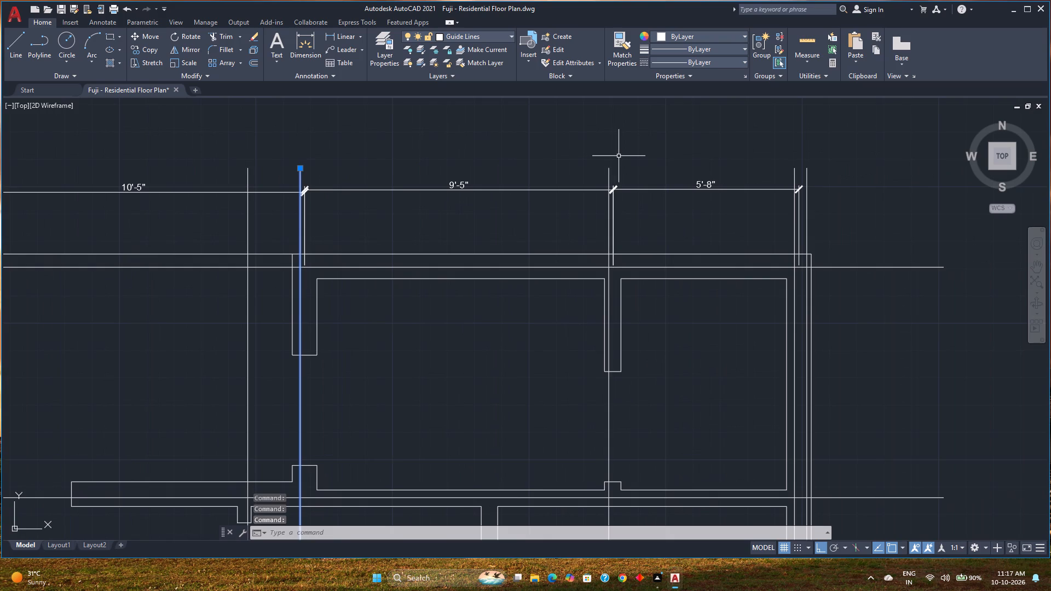
click(608, 172)
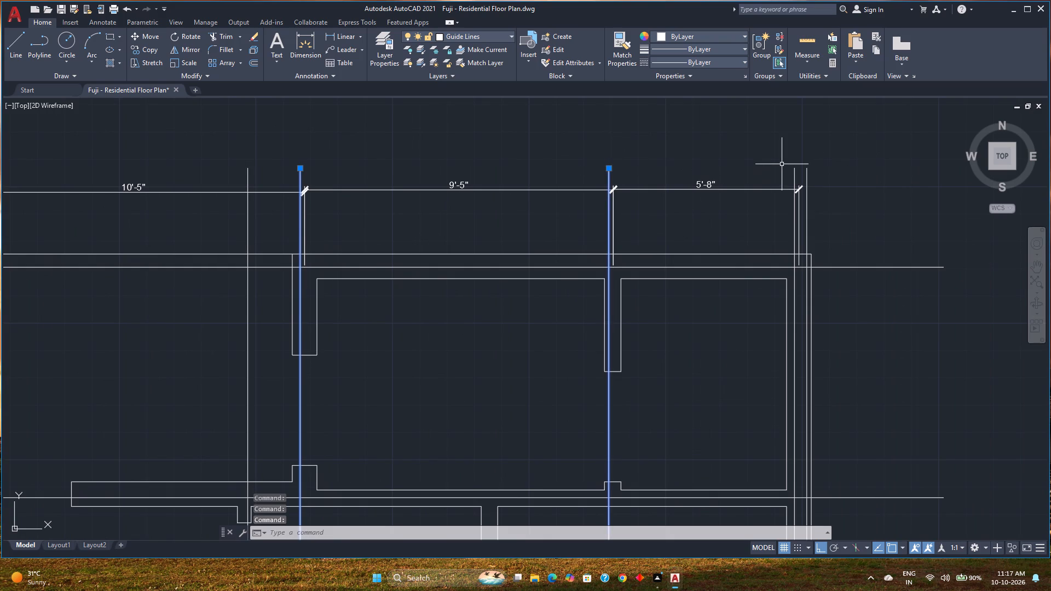
click(794, 172)
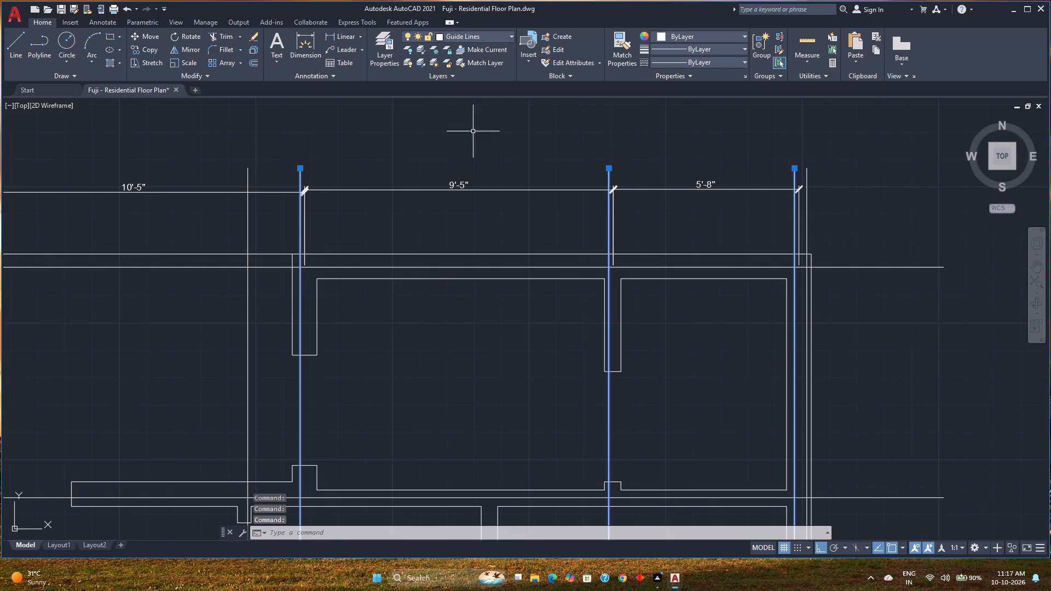
click(155, 40)
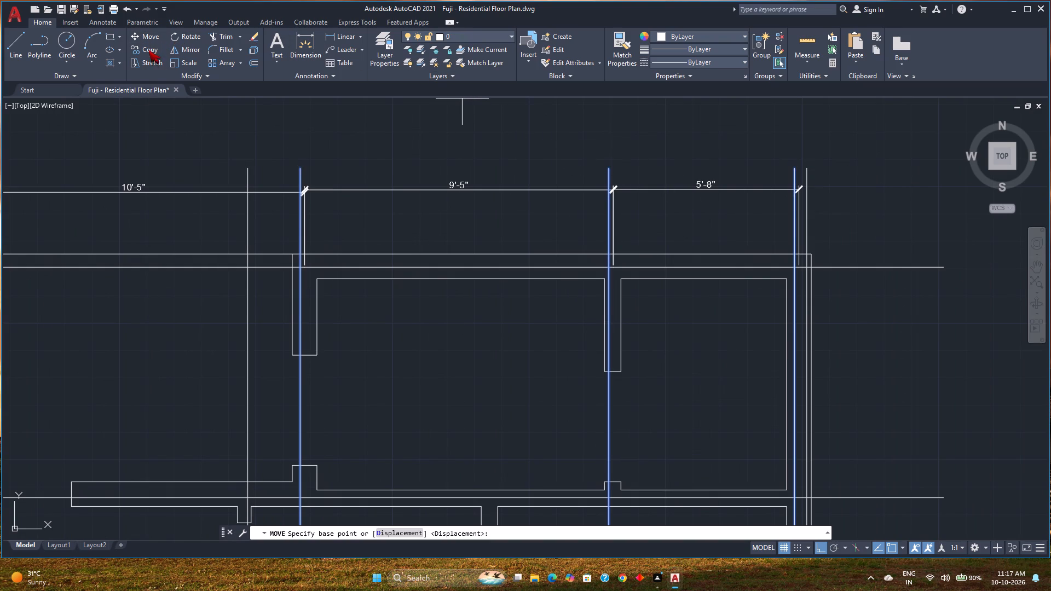
scroll(269, 283, up, 4)
middle_drag(509, 207, 500, 309)
click(456, 198)
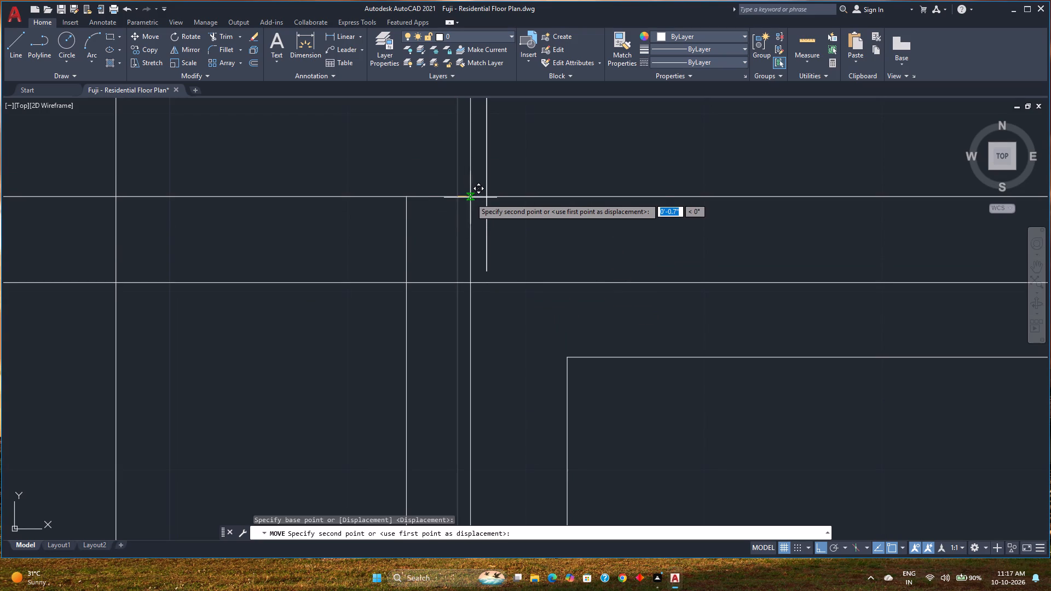
click(484, 195)
Examine how the guide lines align with the walls and dimensions across the plan, especially the southeast and northeast corners.
scroll(425, 241, down, 5)
middle_drag(398, 246, 819, 244)
middle_drag(422, 251, 605, 243)
scroll(590, 298, down, 1)
middle_drag(588, 298, 459, 193)
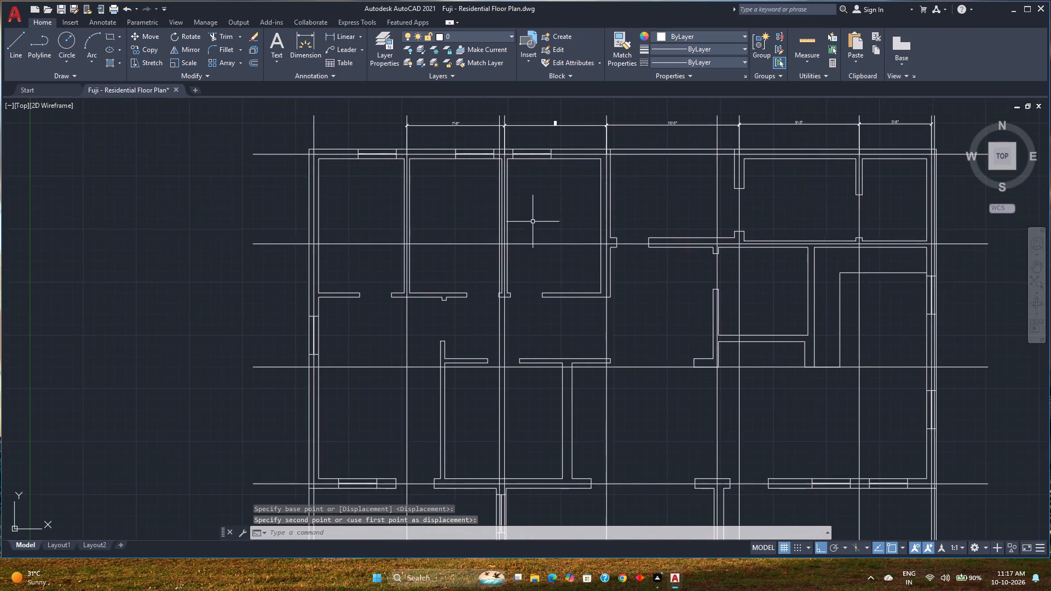
scroll(551, 225, down, 1)
middle_drag(551, 225, 482, 182)
scroll(758, 444, up, 3)
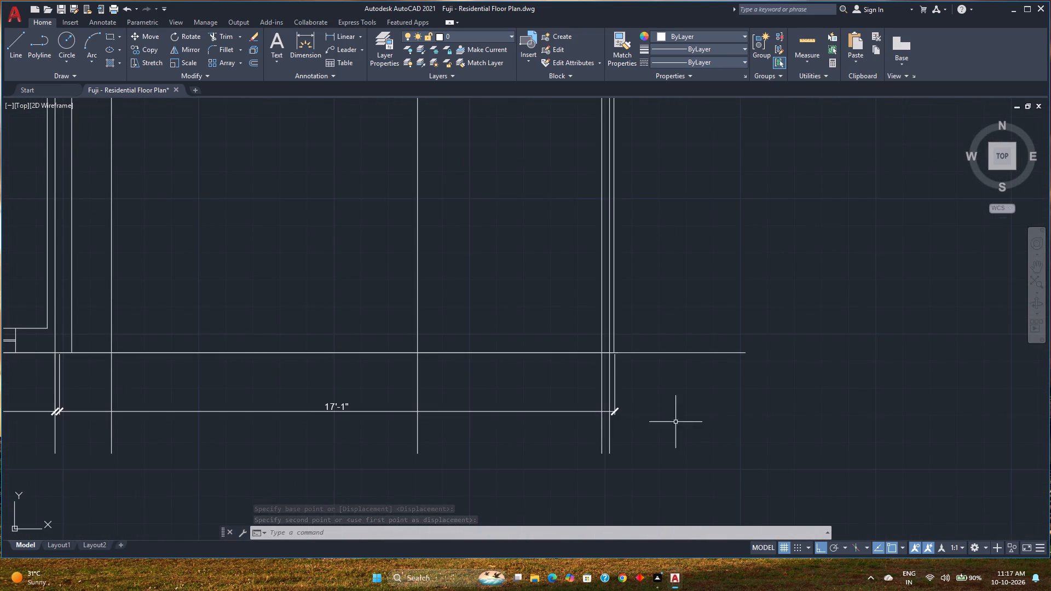
scroll(596, 415, up, 2)
scroll(665, 355, up, 1)
middle_drag(665, 355, 672, 358)
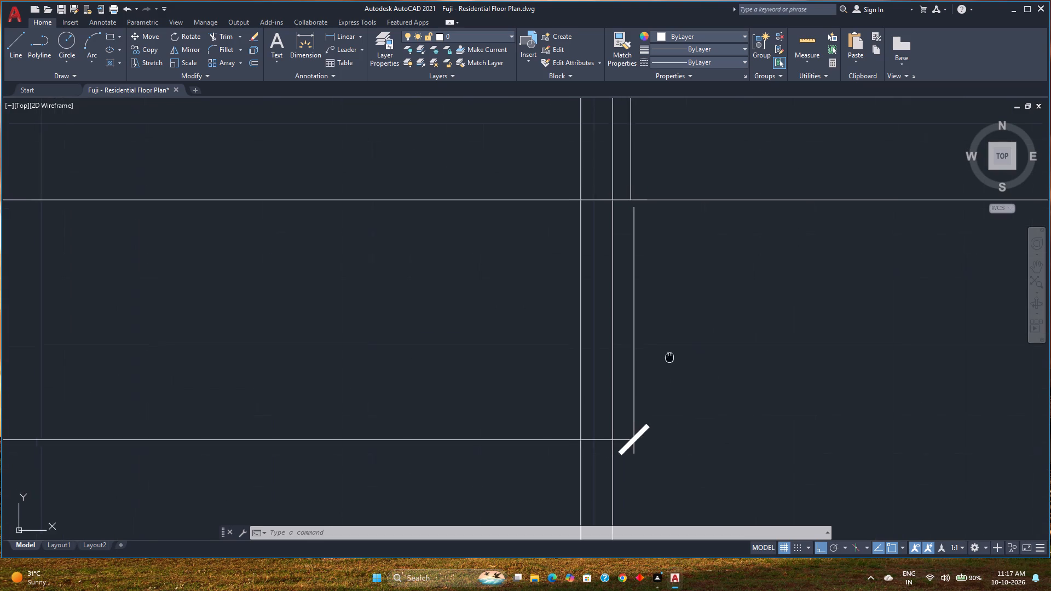
middle_drag(672, 358, 681, 381)
scroll(681, 379, down, 4)
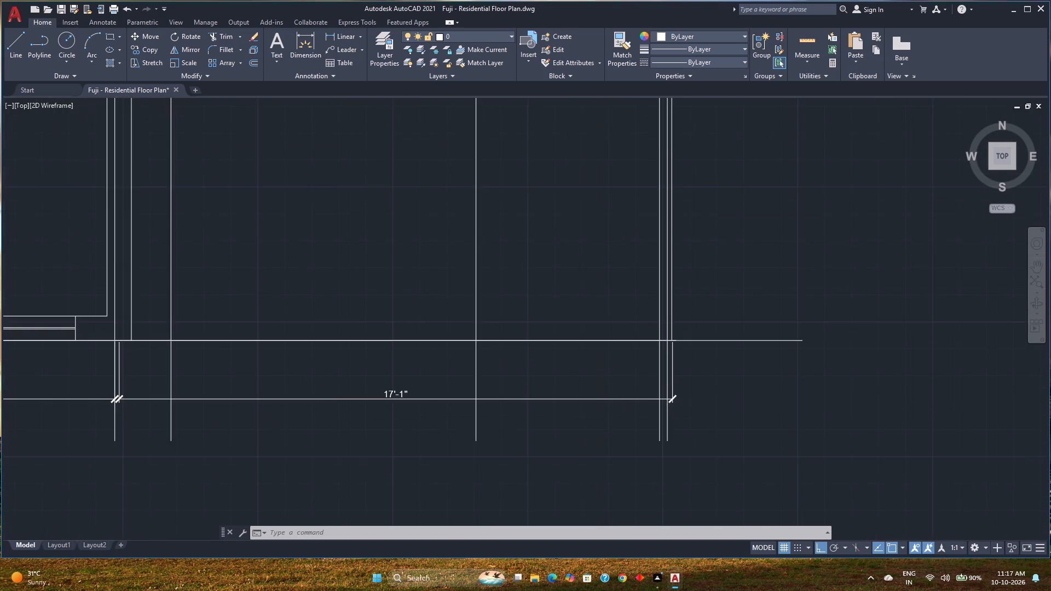
scroll(681, 378, down, 1)
middle_drag(681, 378, 630, 478)
middle_drag(661, 343, 640, 465)
middle_drag(671, 297, 673, 426)
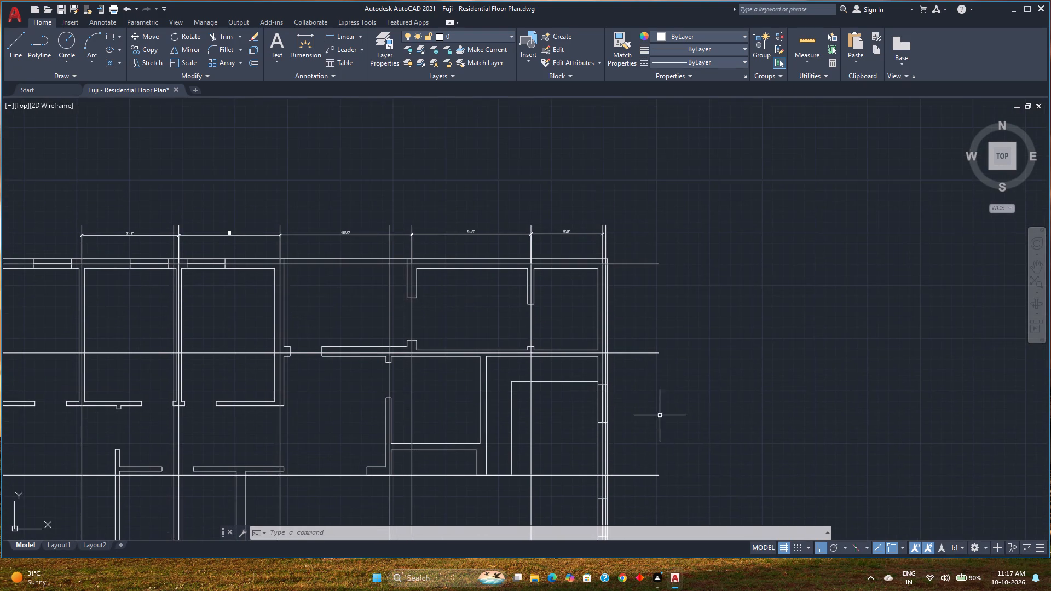
scroll(634, 262, up, 1)
scroll(553, 246, up, 2)
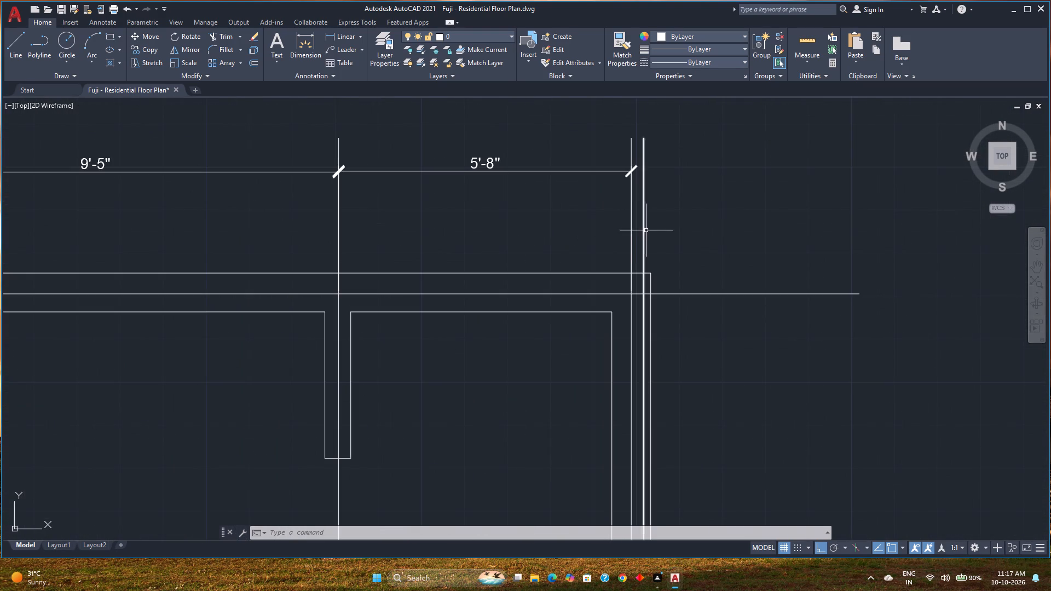
Delete the extra vertical guide line just east of the 5'-8" dimension at the northeast corner.
click(643, 229)
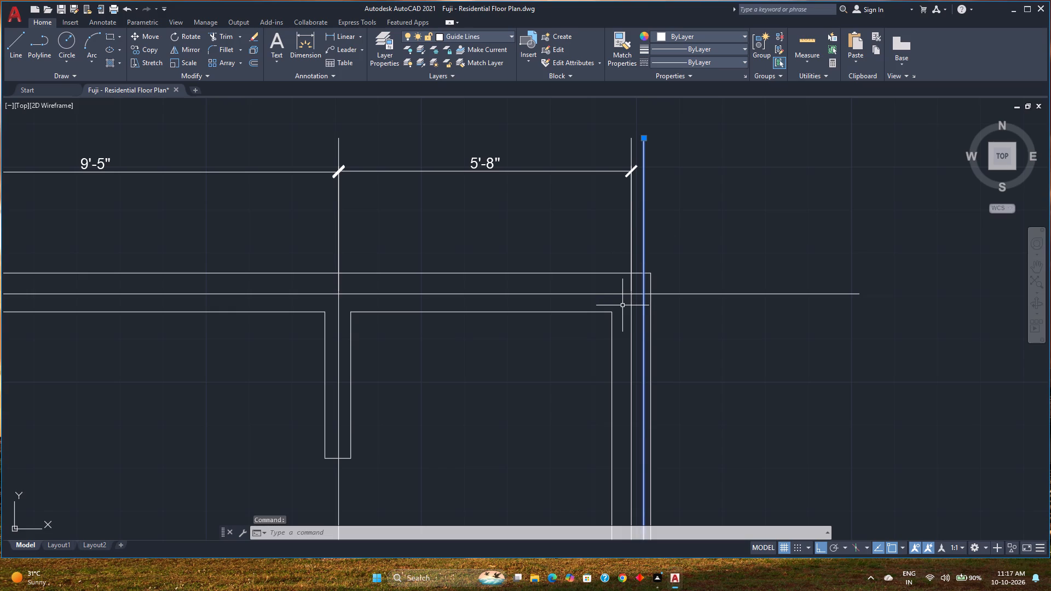
key(Delete)
Examine how the guide lines align with the walls and south dimensions, from the southeast corner westward.
scroll(619, 318, down, 3)
middle_drag(619, 318, 646, 265)
scroll(640, 277, down, 1)
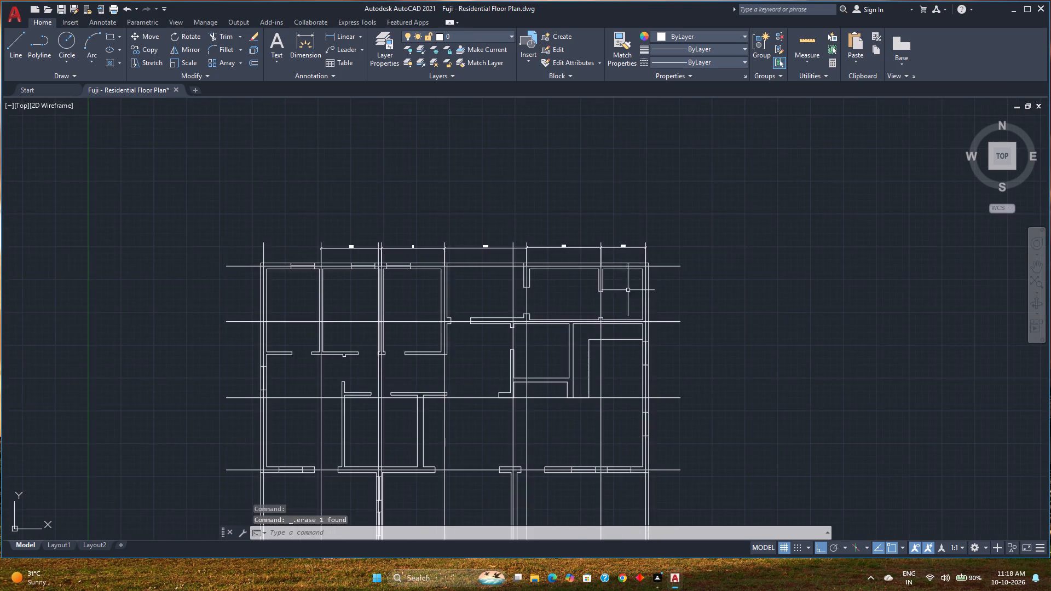
scroll(628, 290, down, 1)
middle_drag(617, 326, 623, 252)
scroll(659, 408, up, 2)
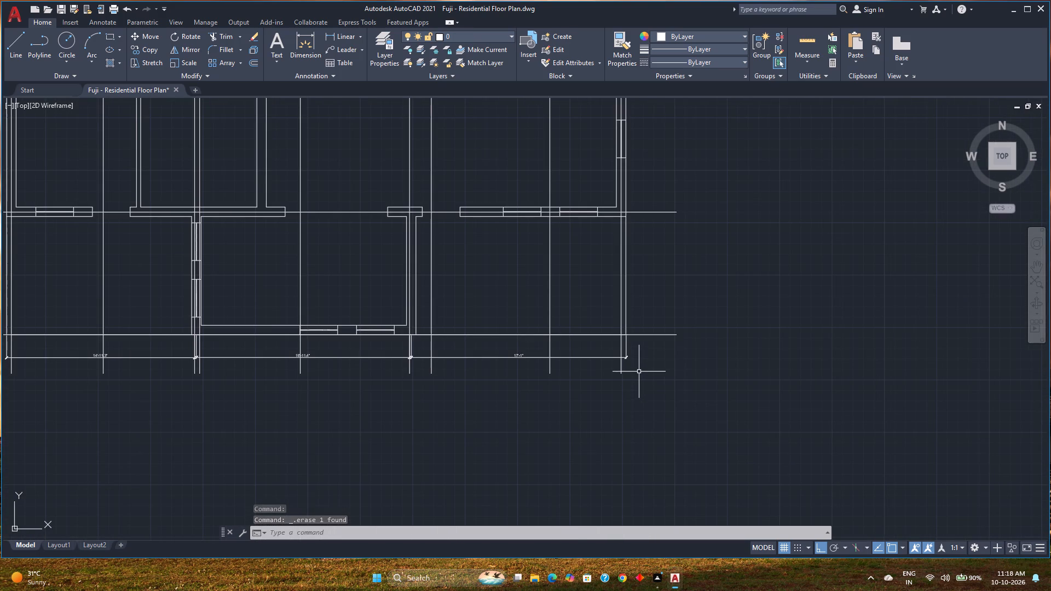
scroll(634, 364, up, 2)
scroll(502, 367, up, 2)
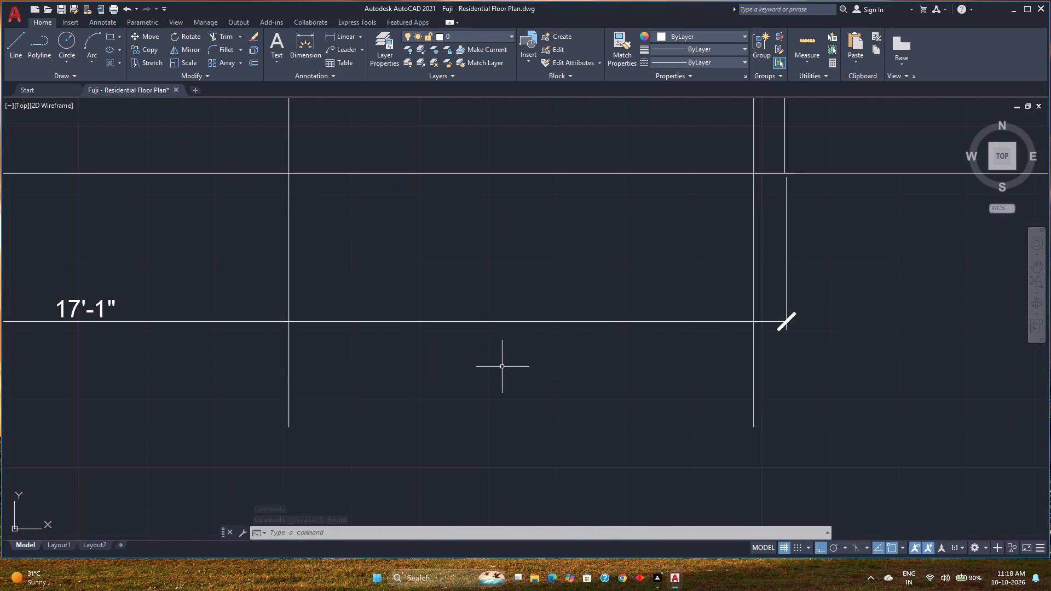
scroll(502, 367, down, 2)
middle_drag(502, 367, 515, 369)
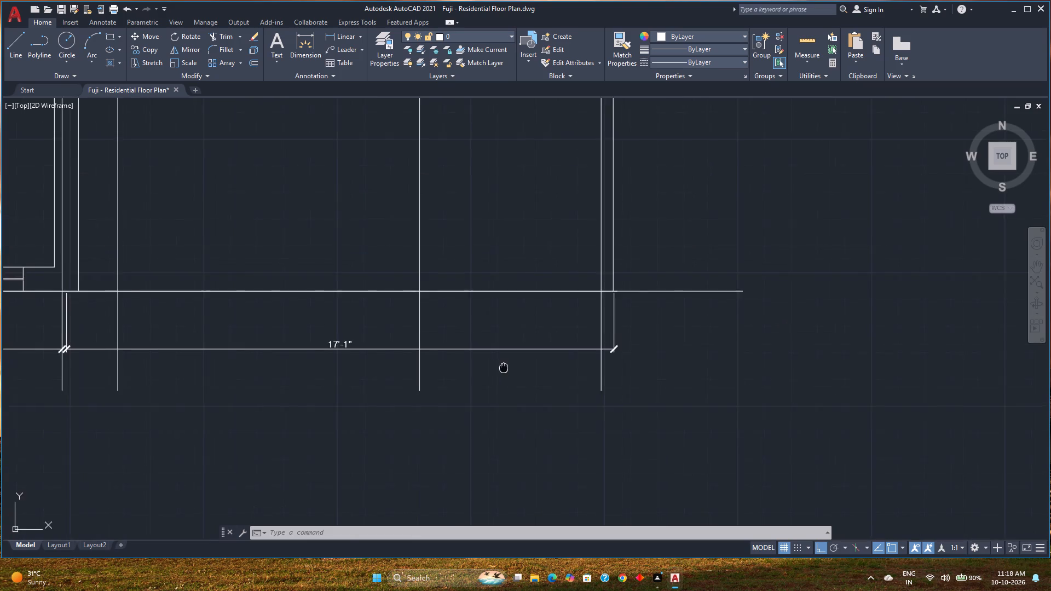
middle_drag(515, 369, 744, 379)
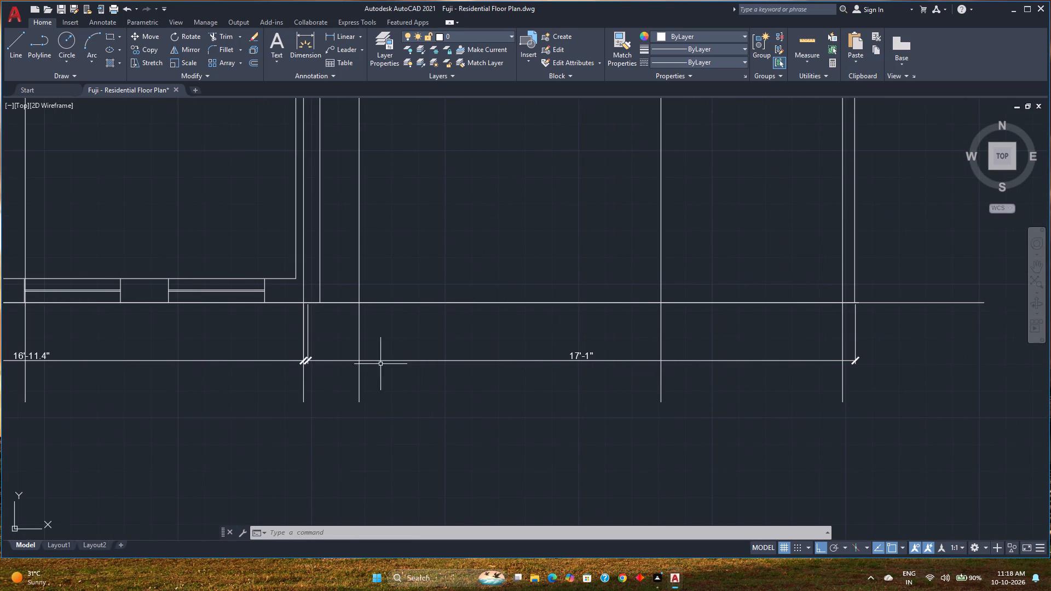
scroll(380, 362, down, 1)
middle_drag(380, 362, 563, 393)
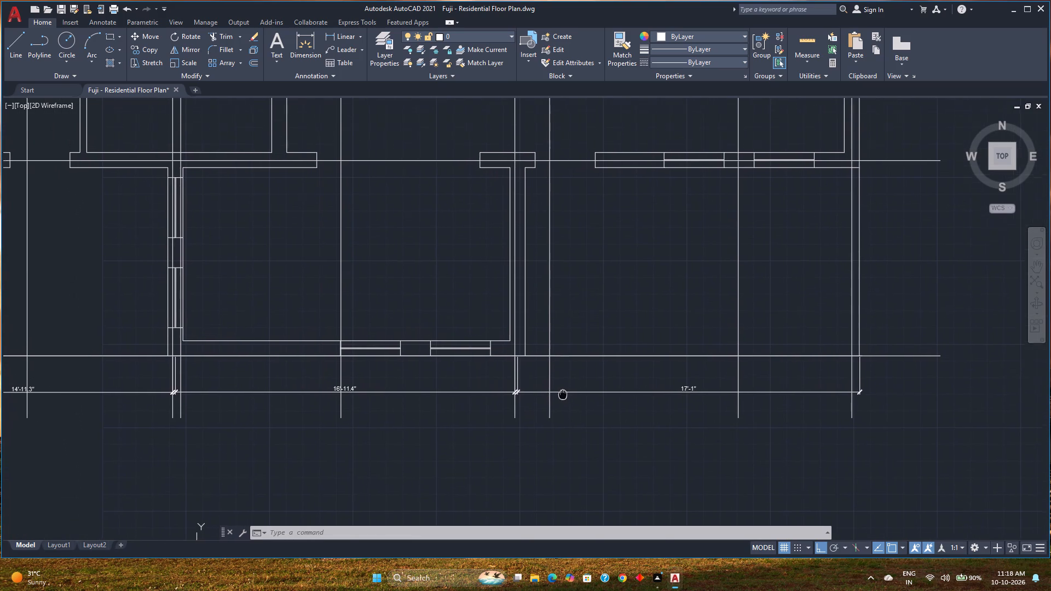
middle_drag(563, 393, 578, 422)
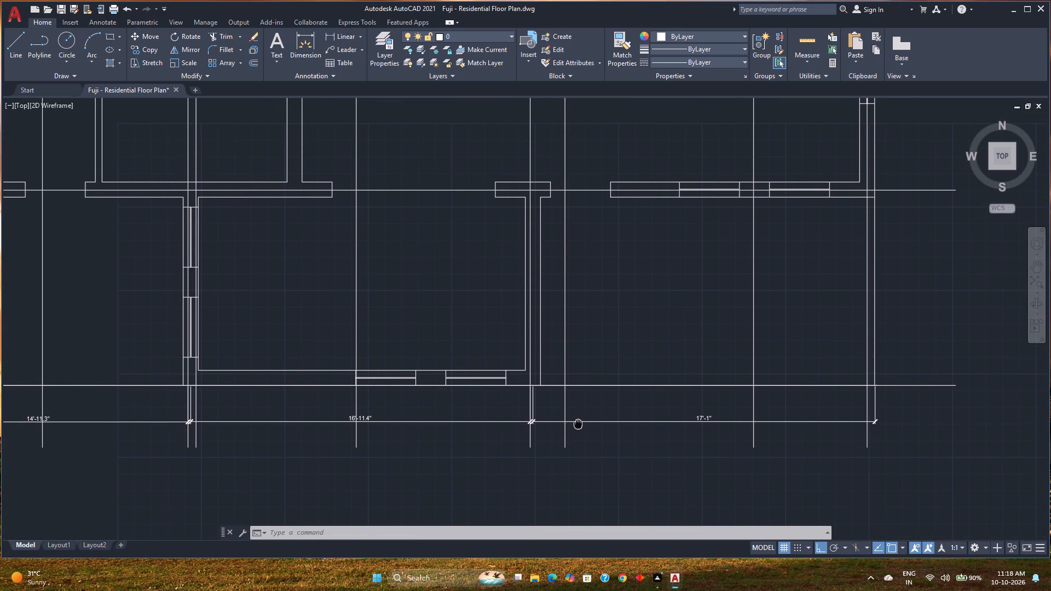
middle_drag(578, 422, 584, 429)
Move the two vertical guide lines at the ends of the middle south dimension east to the centre of the projecting room's west wall.
click(536, 385)
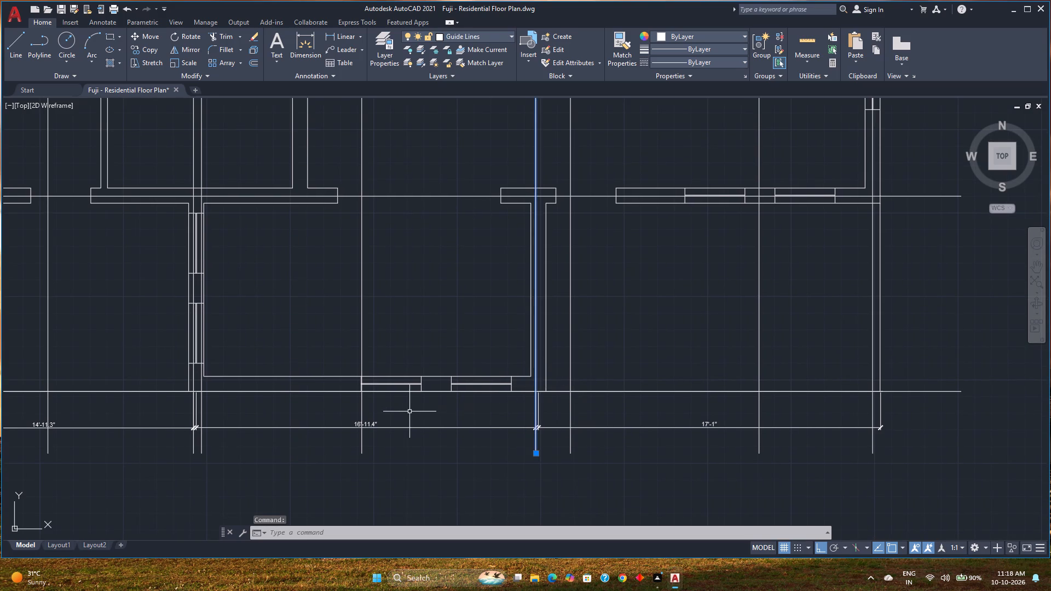
scroll(409, 412, down, 1)
middle_drag(408, 412, 600, 410)
scroll(448, 399, up, 2)
scroll(508, 405, up, 1)
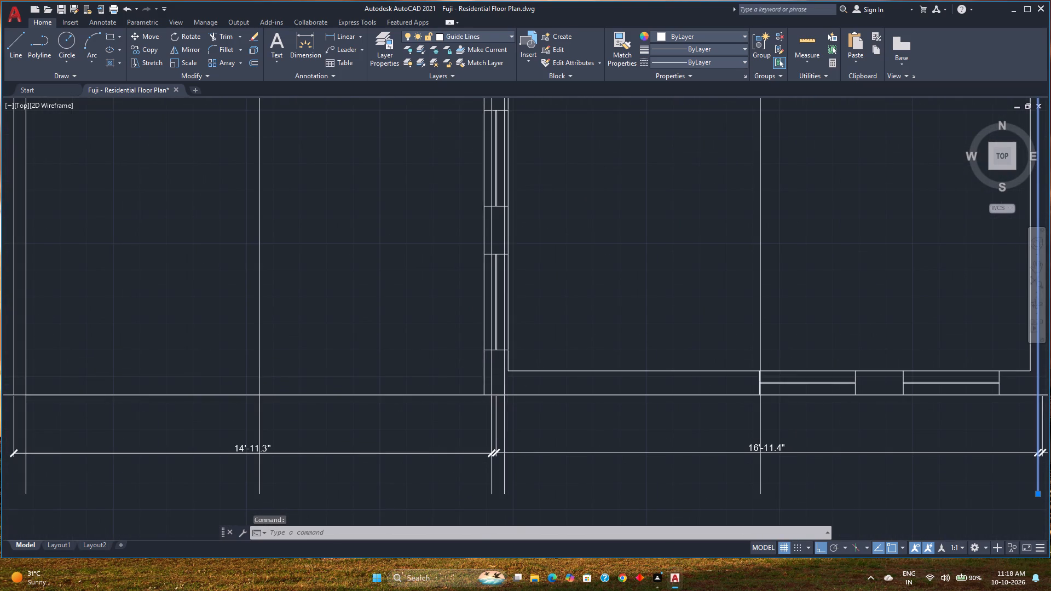
click(482, 364)
scroll(419, 388, down, 3)
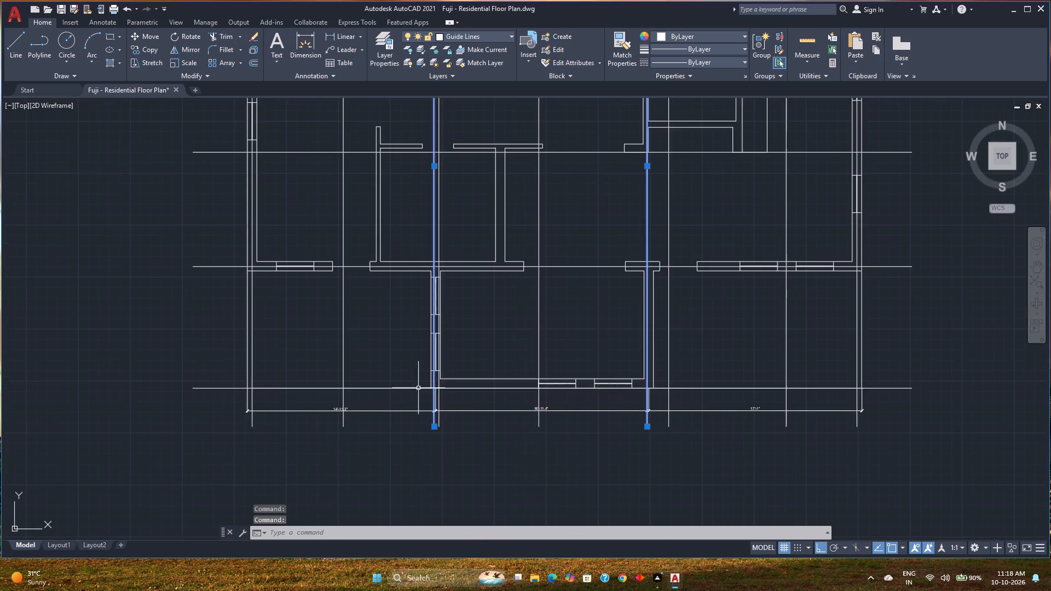
middle_drag(418, 388, 519, 390)
scroll(332, 389, up, 2)
scroll(332, 389, down, 1)
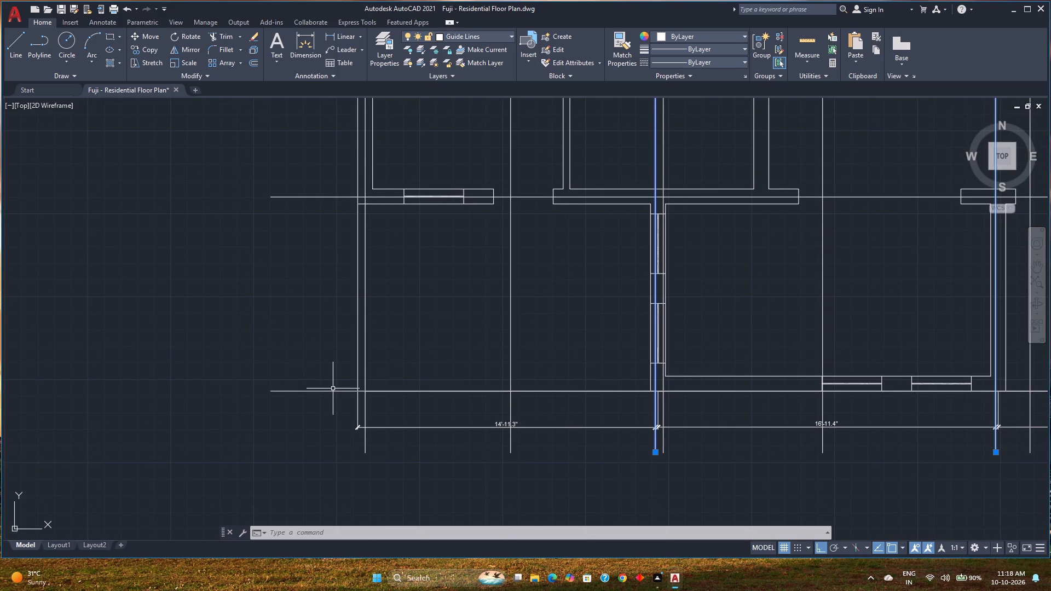
middle_drag(646, 411, 290, 412)
scroll(290, 412, up, 2)
middle_drag(290, 414, 329, 416)
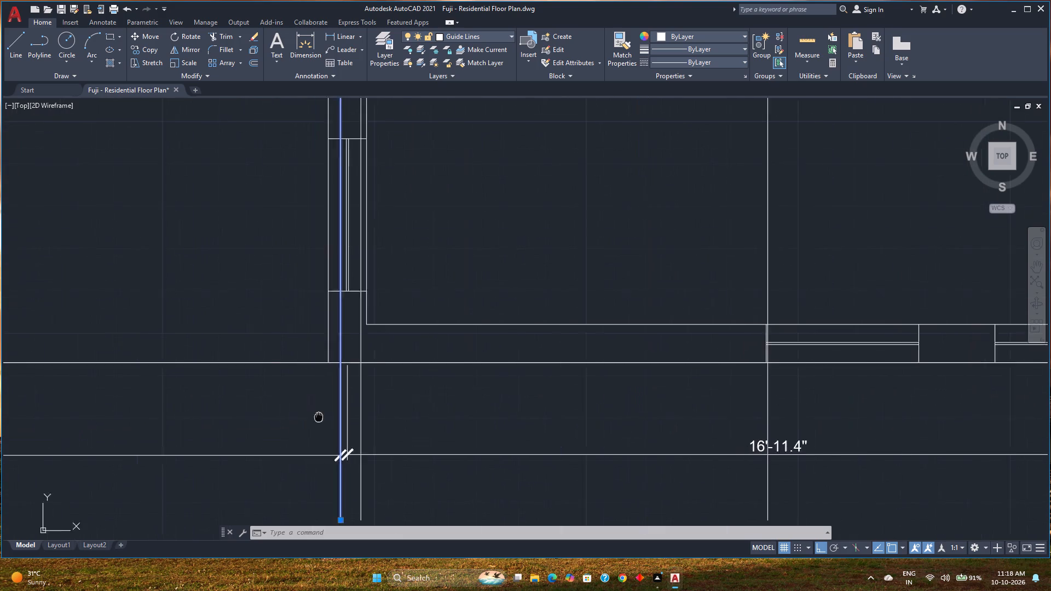
middle_drag(329, 416, 428, 416)
scroll(413, 409, down, 1)
middle_drag(413, 409, 677, 402)
scroll(438, 384, down, 1)
middle_drag(438, 384, 438, 389)
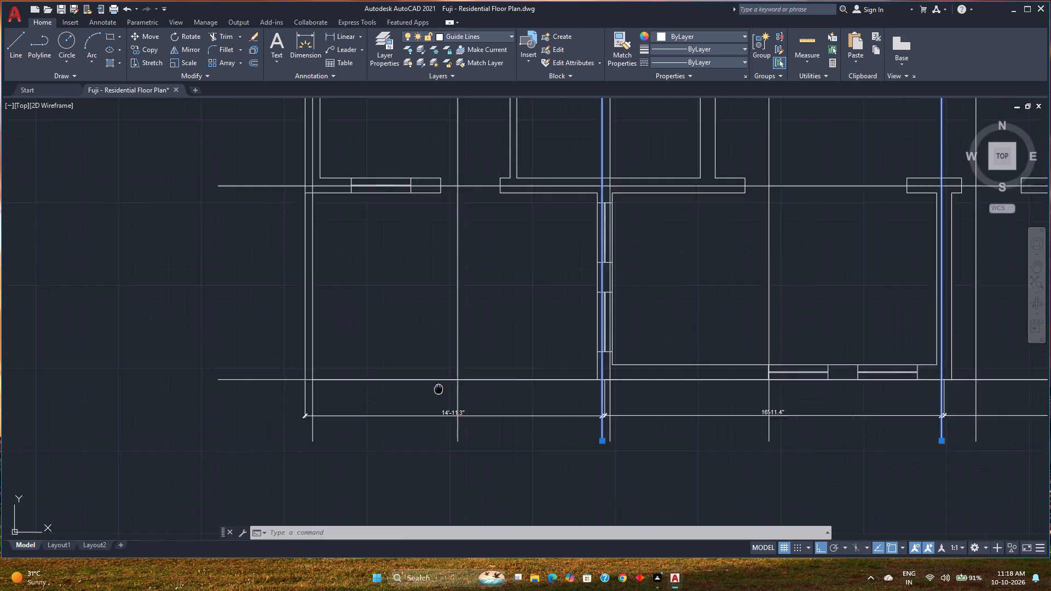
middle_drag(438, 389, 433, 502)
scroll(391, 418, down, 3)
scroll(388, 428, up, 2)
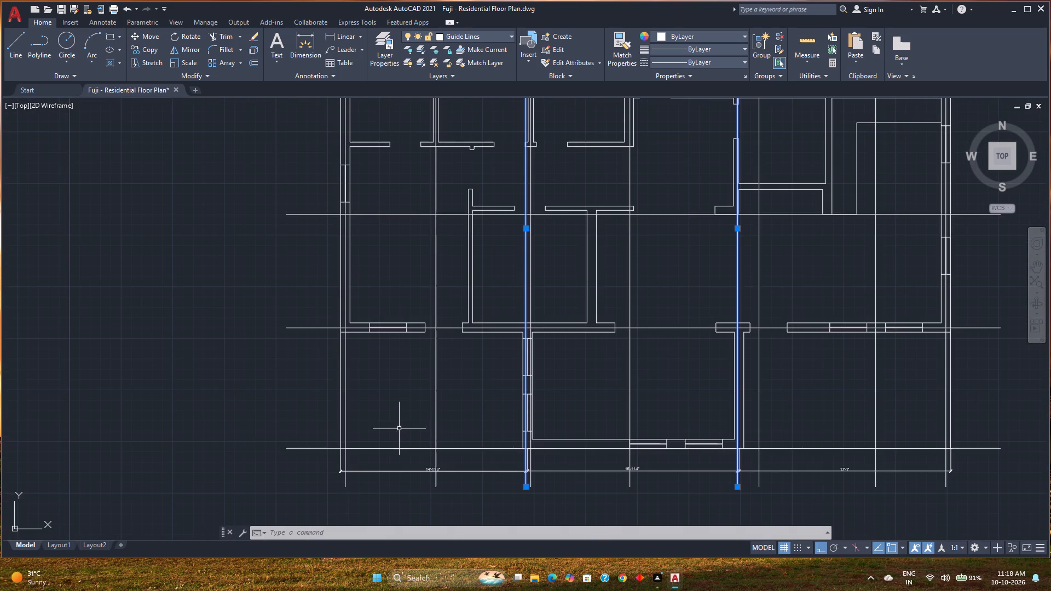
scroll(399, 428, up, 1)
middle_drag(399, 428, 344, 399)
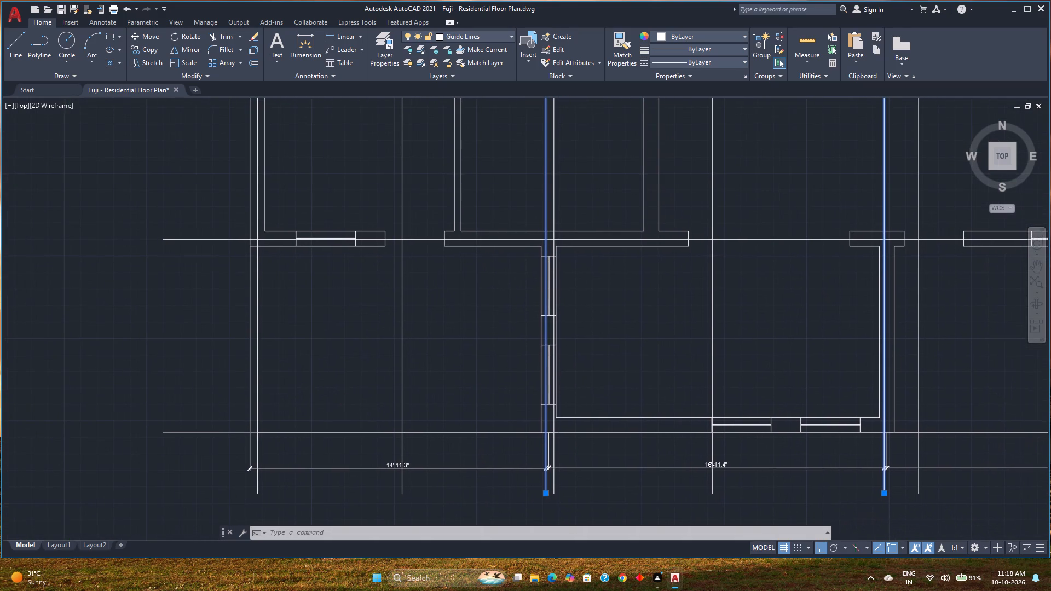
key(m)
key(Return)
scroll(561, 428, up, 3)
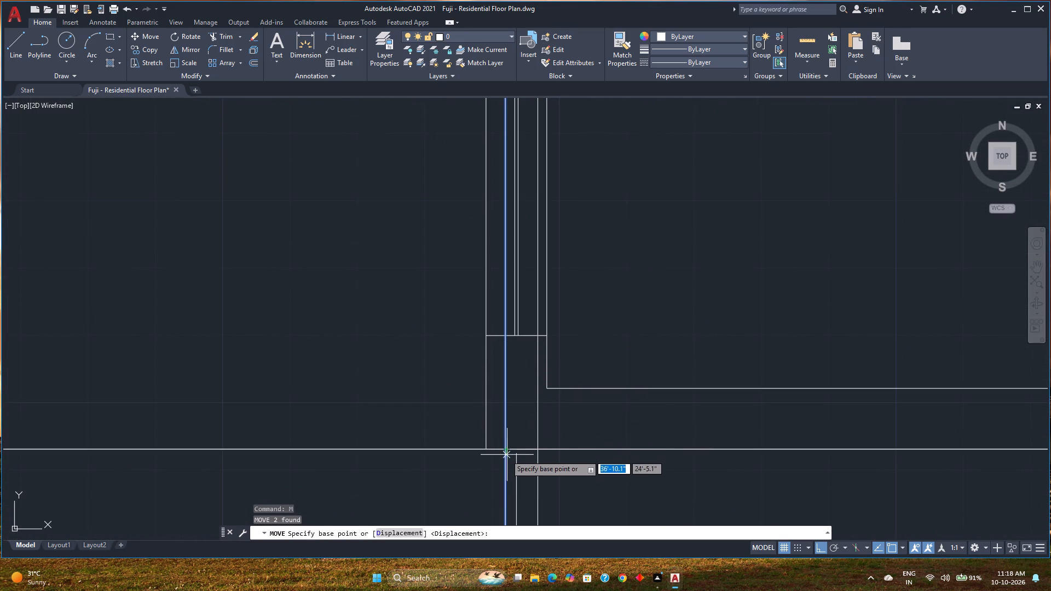
click(503, 337)
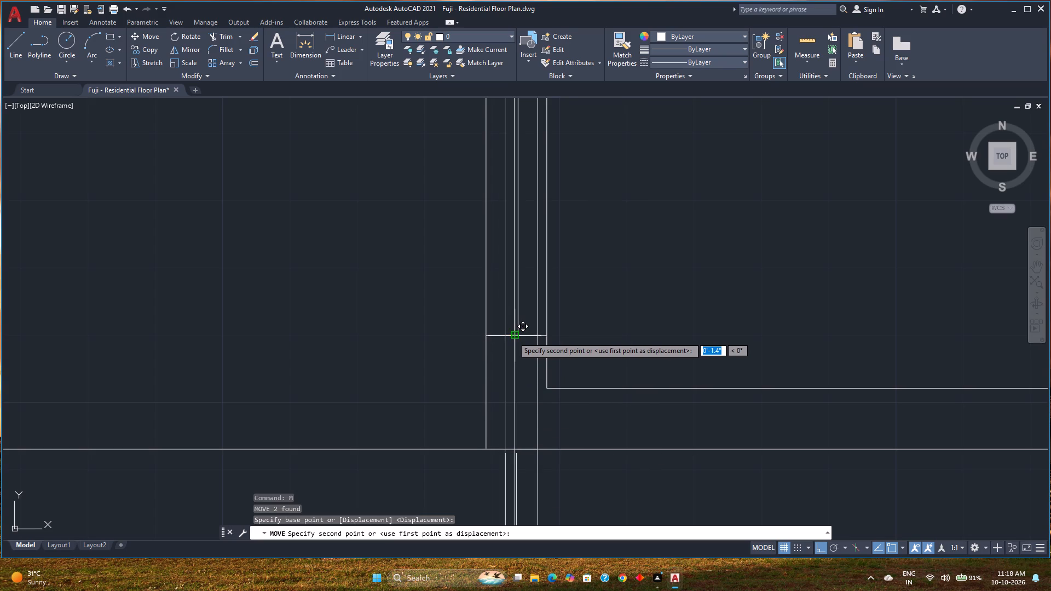
scroll(513, 337, up, 5)
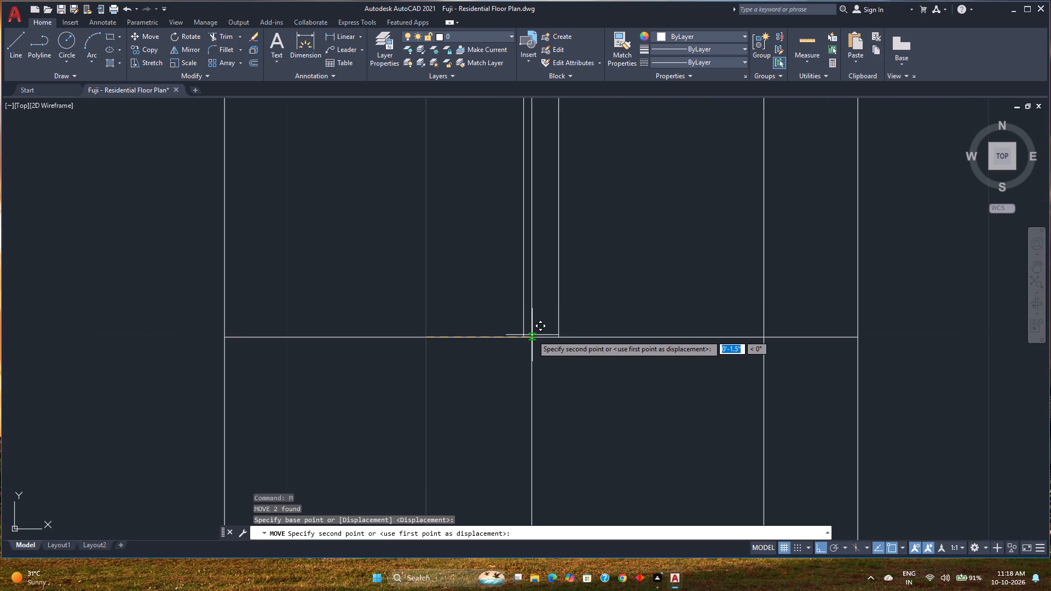
click(541, 337)
Examine the guide line alignment along the south dimensions and the north dimension row across the plan.
scroll(541, 337, down, 6)
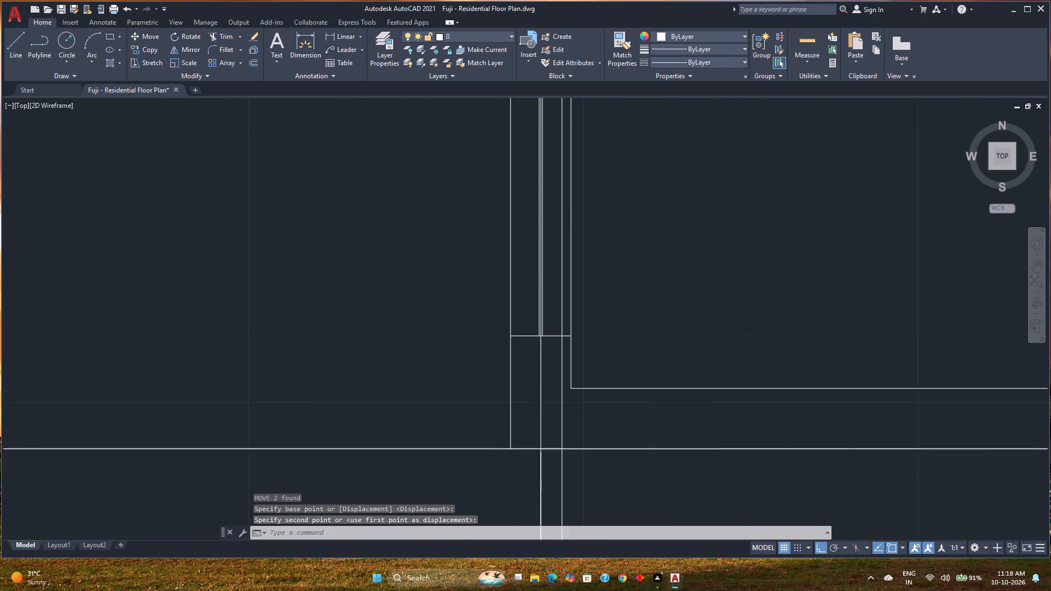
scroll(541, 337, down, 1)
scroll(516, 465, down, 1)
middle_drag(655, 478, 618, 465)
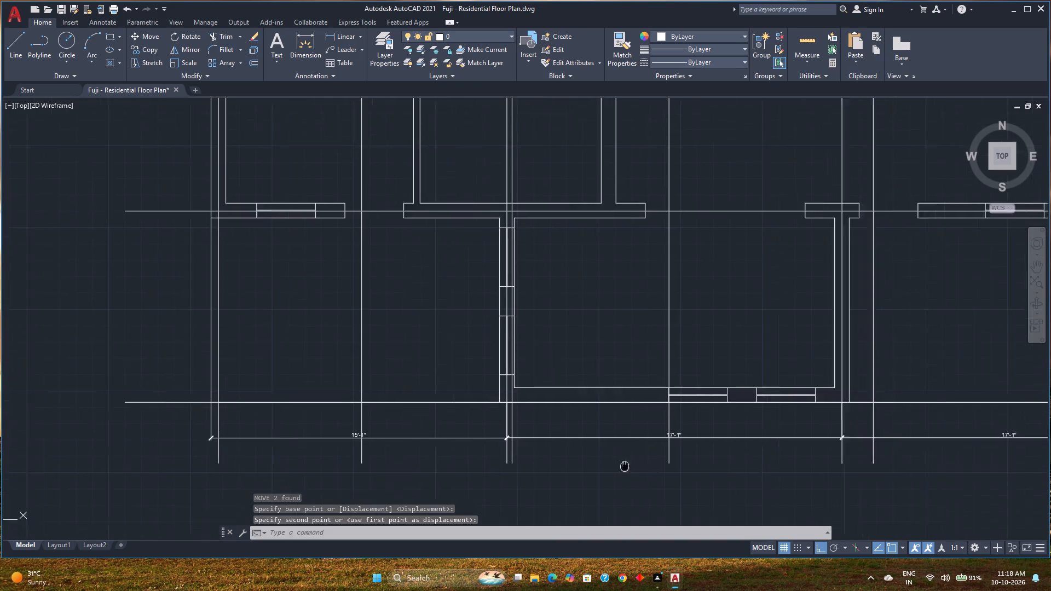
middle_drag(618, 465, 440, 432)
middle_drag(740, 443, 480, 441)
scroll(484, 433, down, 1)
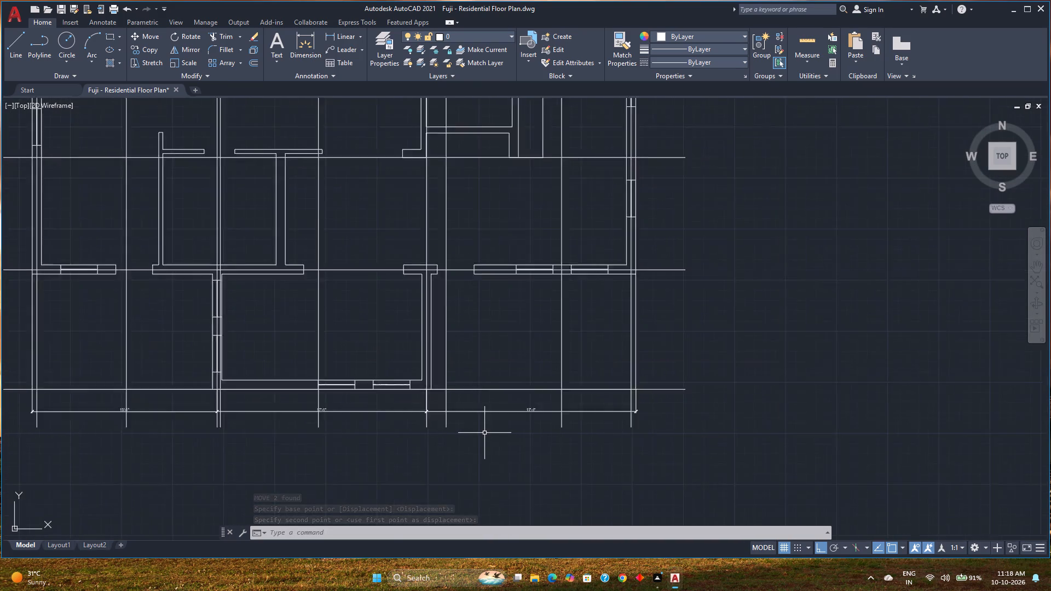
scroll(484, 433, down, 1)
middle_drag(525, 344, 520, 447)
scroll(418, 239, up, 3)
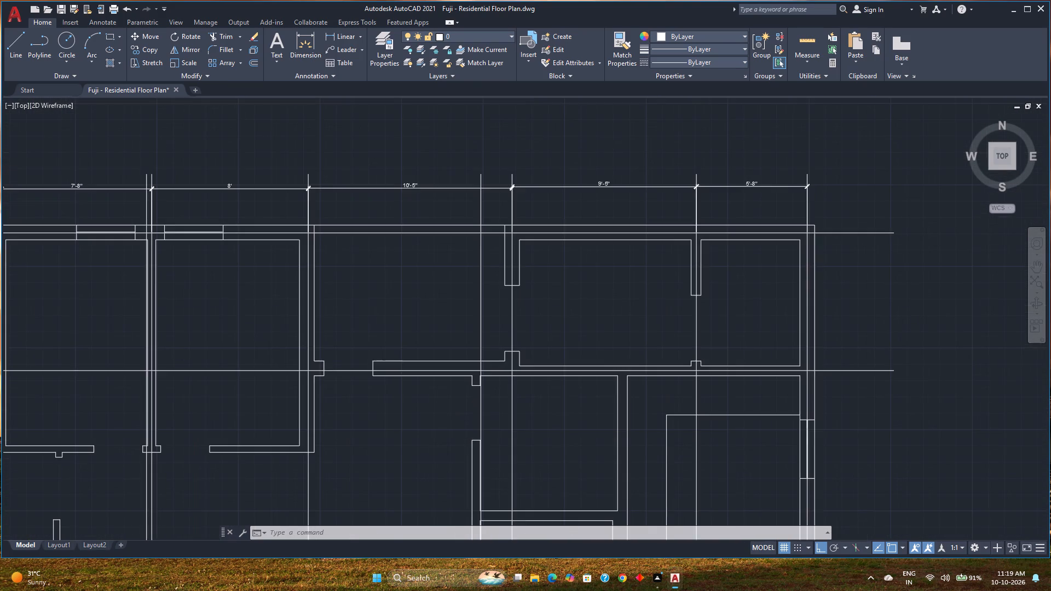
middle_drag(420, 236, 467, 314)
scroll(484, 304, down, 2)
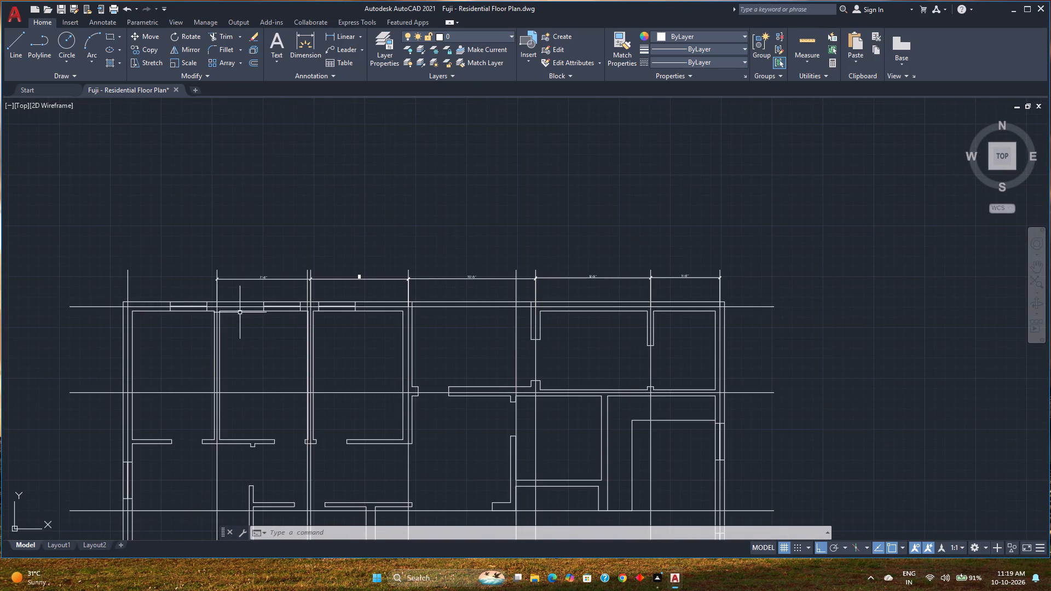
scroll(270, 310, up, 3)
middle_drag(269, 299, 279, 314)
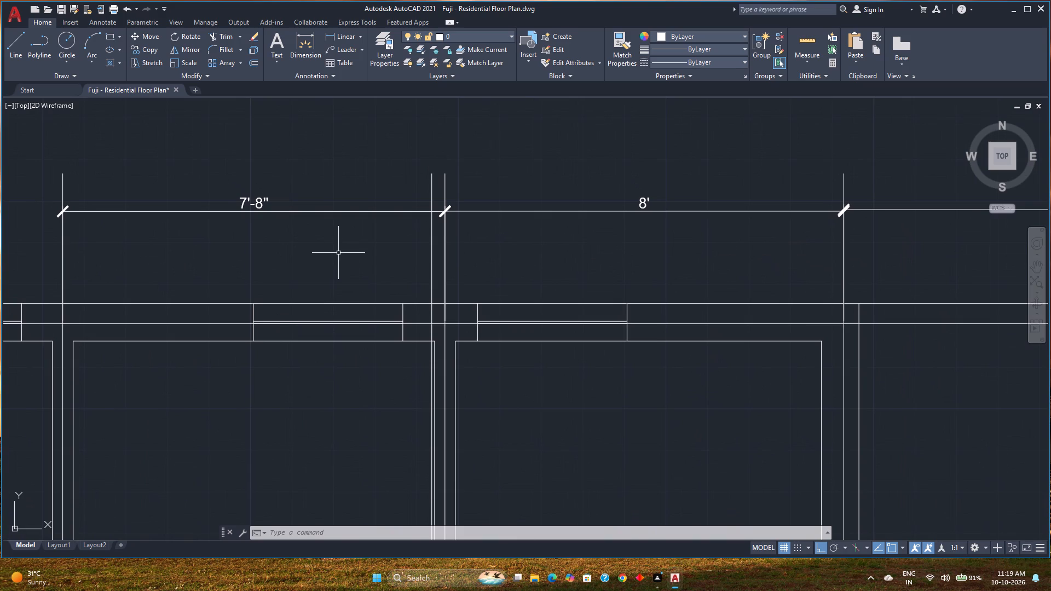
scroll(367, 248, down, 3)
middle_drag(367, 248, 396, 195)
middle_drag(374, 245, 423, 179)
scroll(438, 197, down, 1)
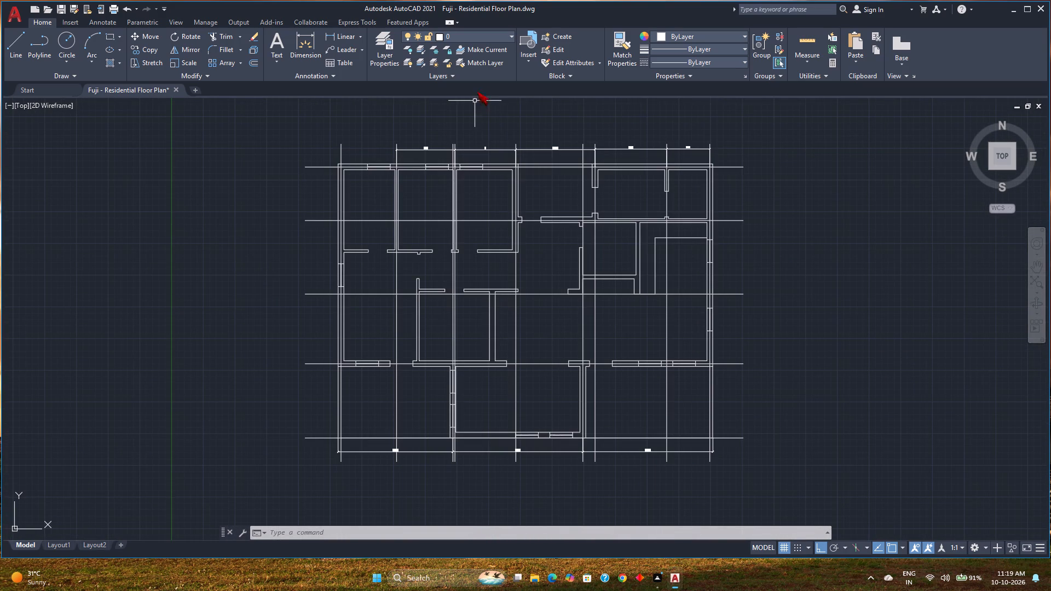
Lock the Guide Lines layer.
click(453, 33)
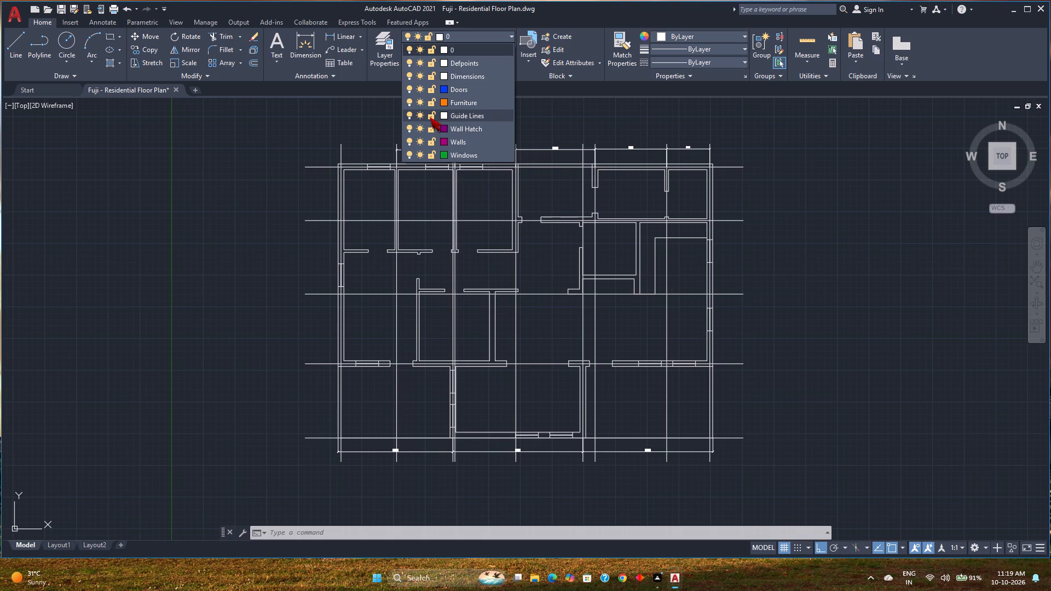
click(429, 116)
Dimension the westernmost bay from the west wall guide line to the first partition's guide line, in line with the north dimension row.
scroll(386, 168, up, 2)
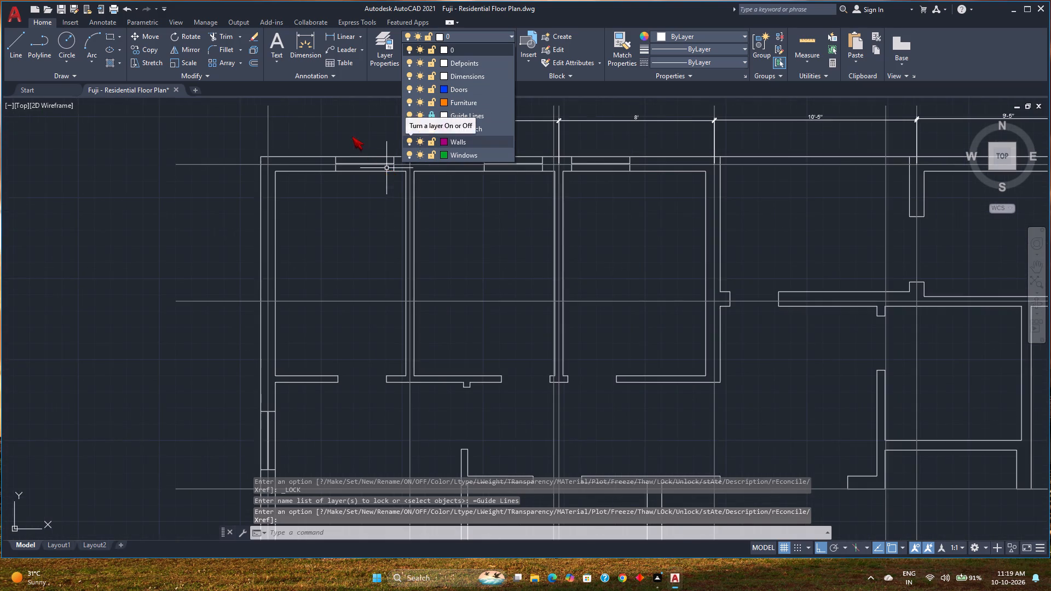
scroll(351, 136, up, 1)
middle_drag(351, 136, 350, 268)
click(308, 40)
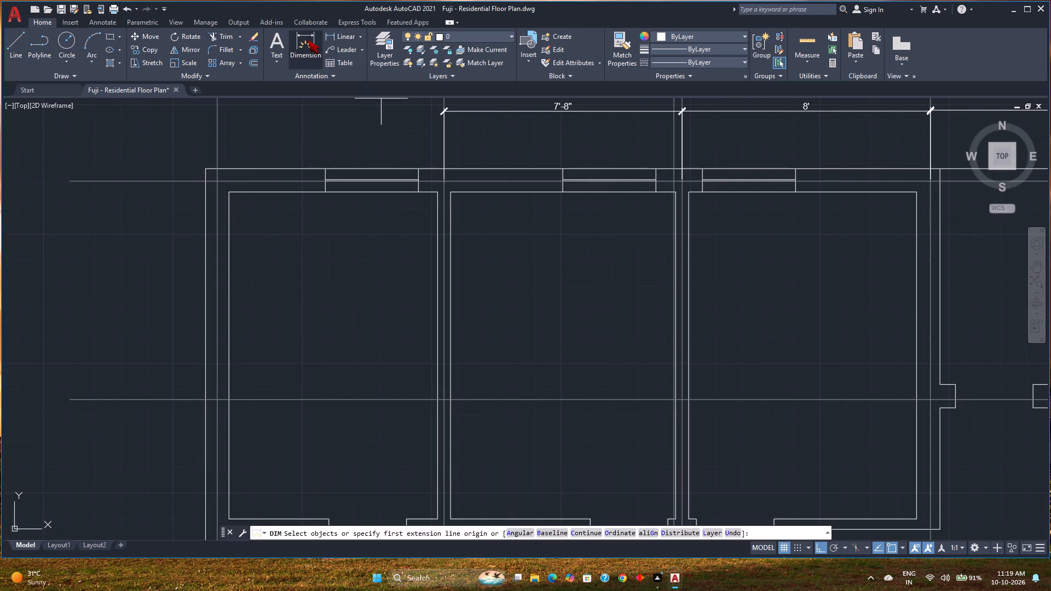
scroll(392, 167, up, 1)
middle_drag(392, 167, 411, 254)
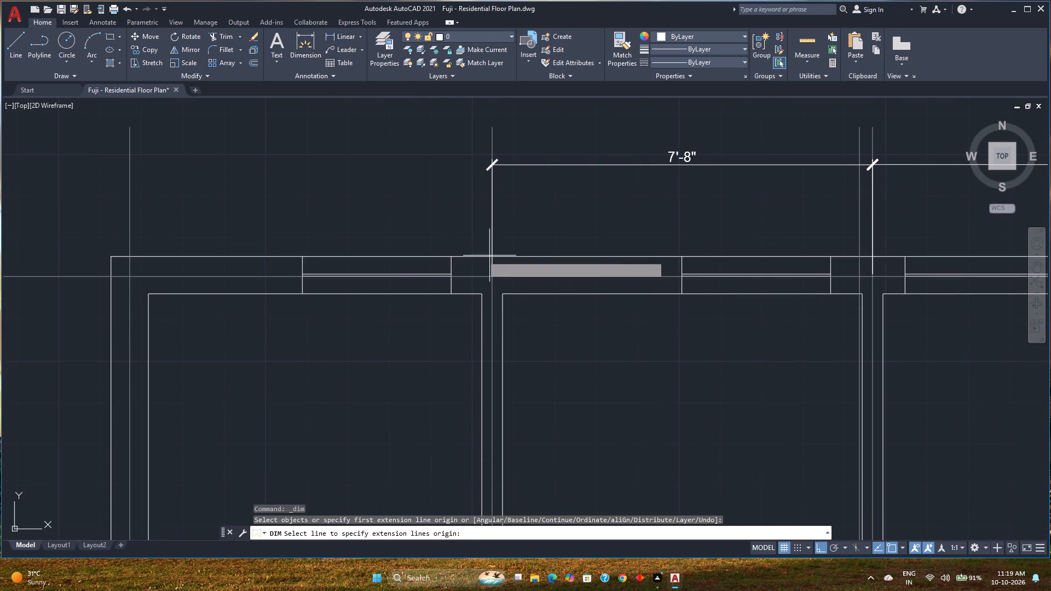
click(129, 276)
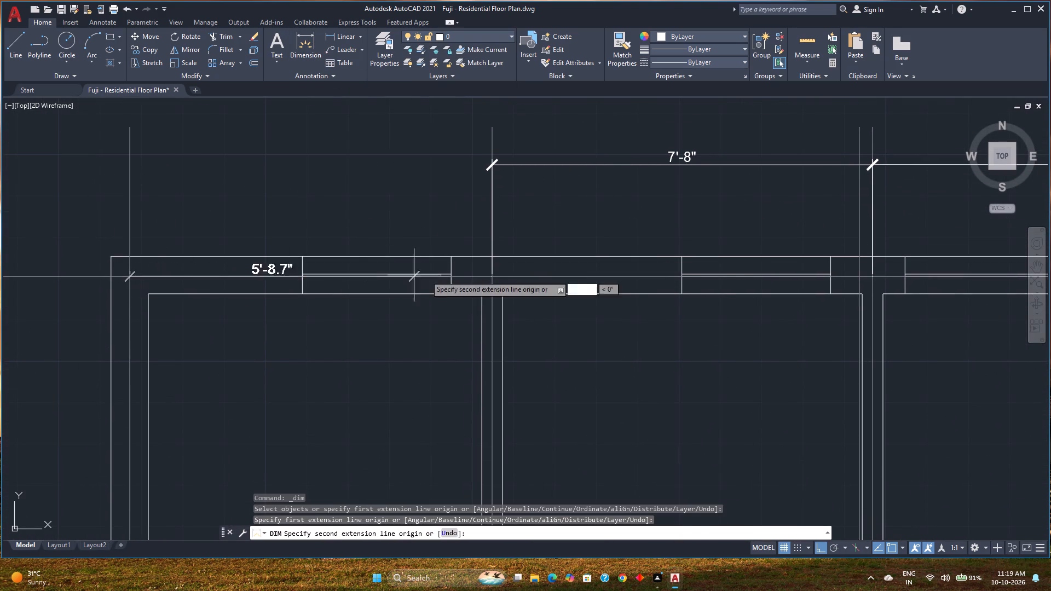
click(494, 279)
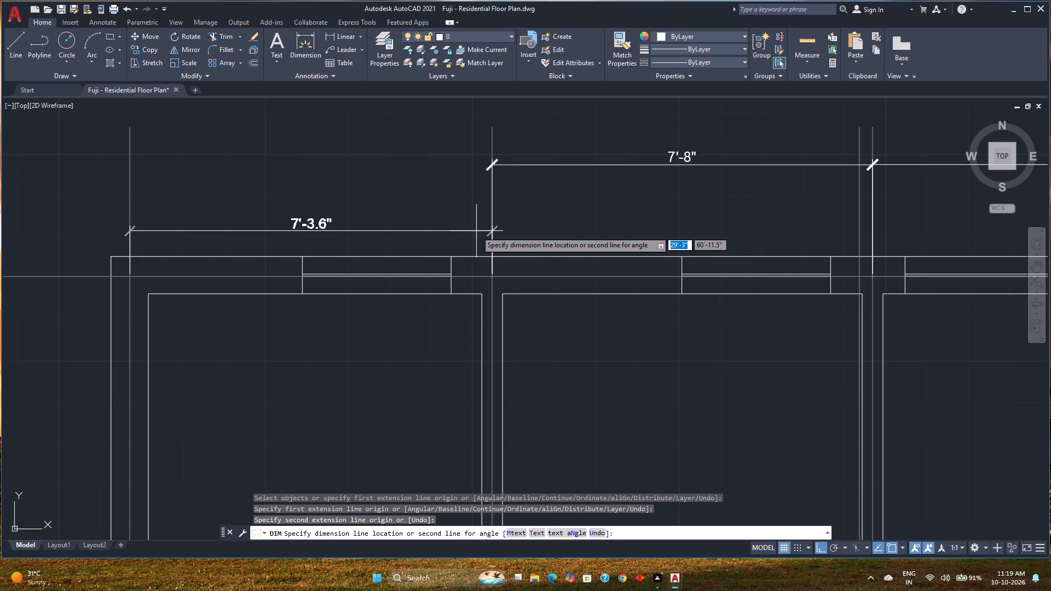
scroll(476, 226, down, 1)
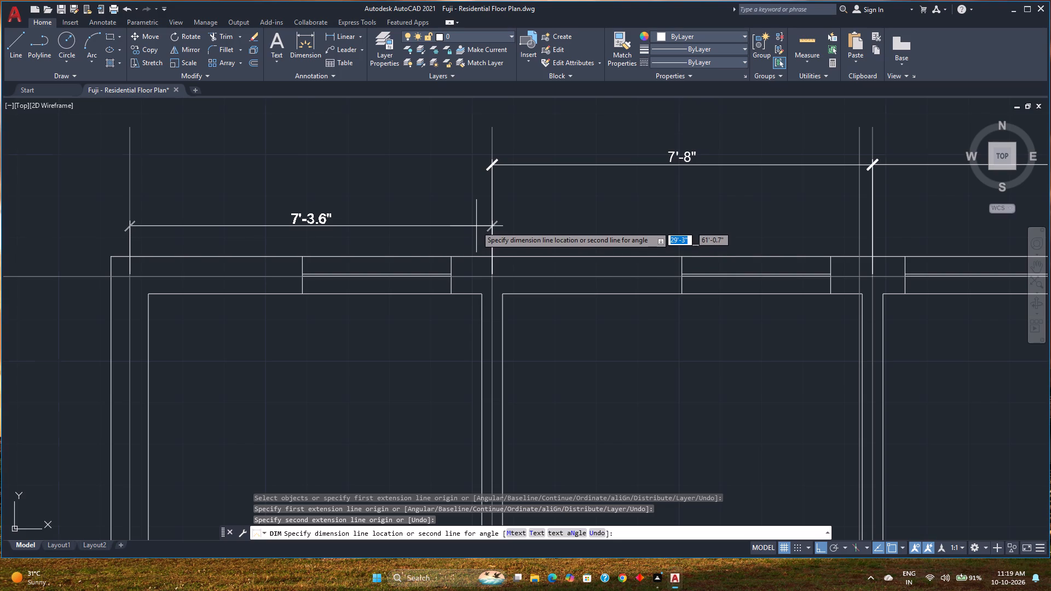
scroll(476, 226, down, 1)
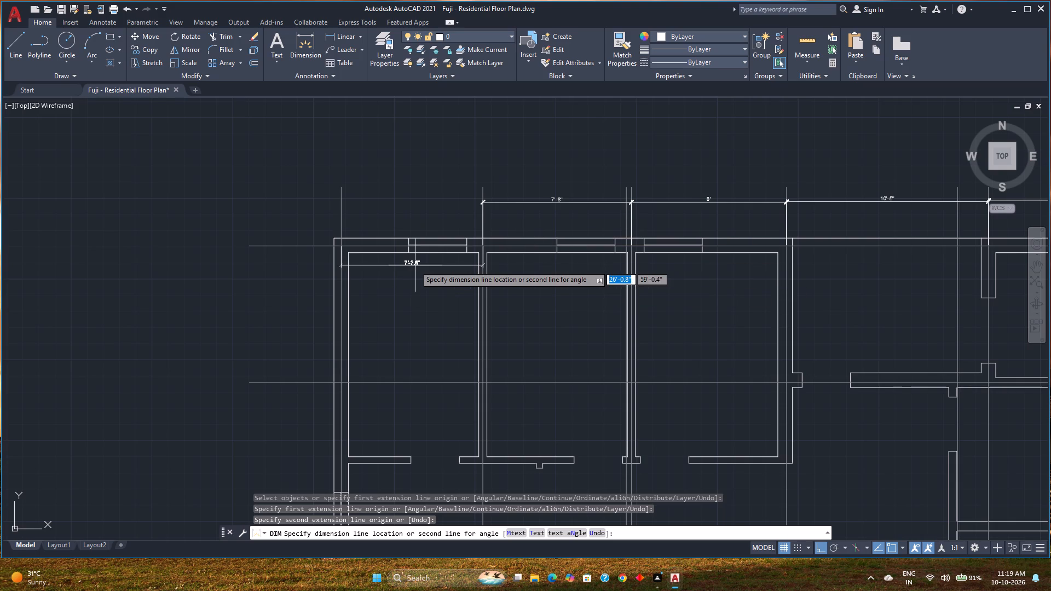
scroll(415, 265, down, 1)
middle_drag(418, 297, 412, 242)
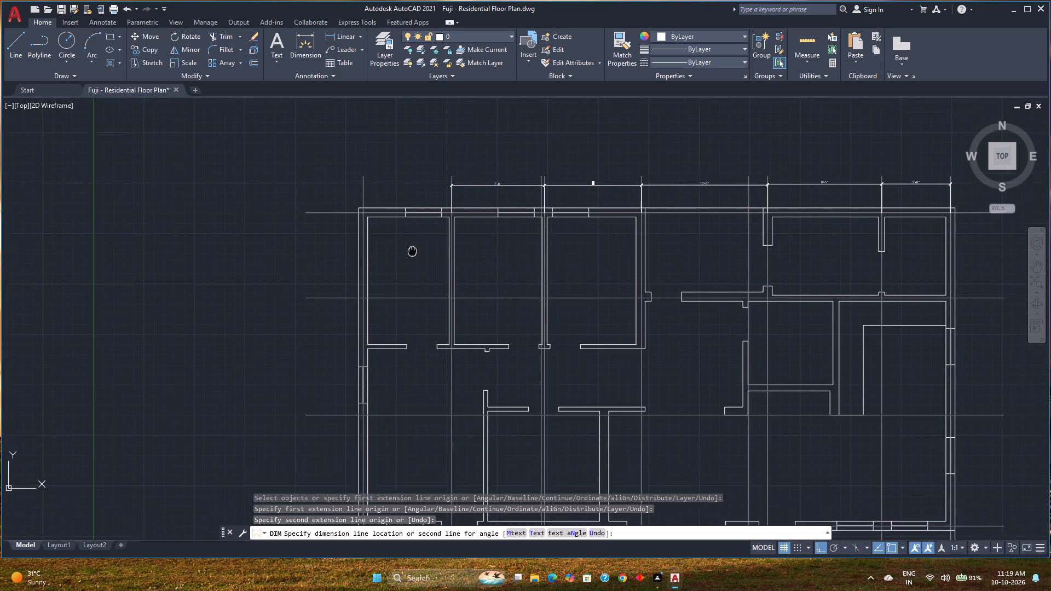
middle_drag(412, 242, 419, 186)
middle_drag(424, 282, 426, 187)
middle_drag(418, 322, 433, 208)
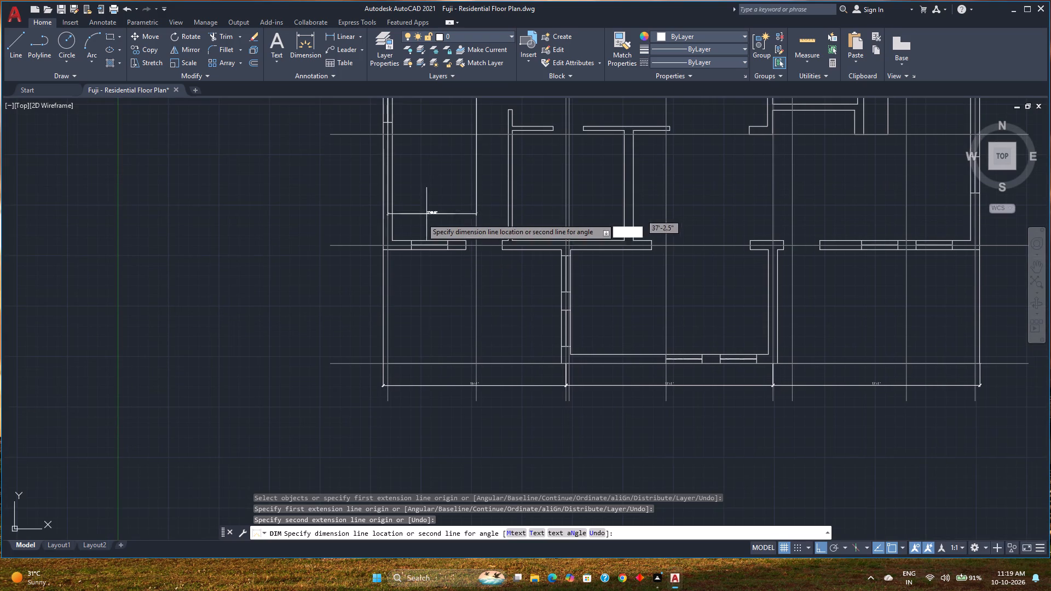
scroll(410, 234, up, 1)
middle_drag(410, 234, 386, 336)
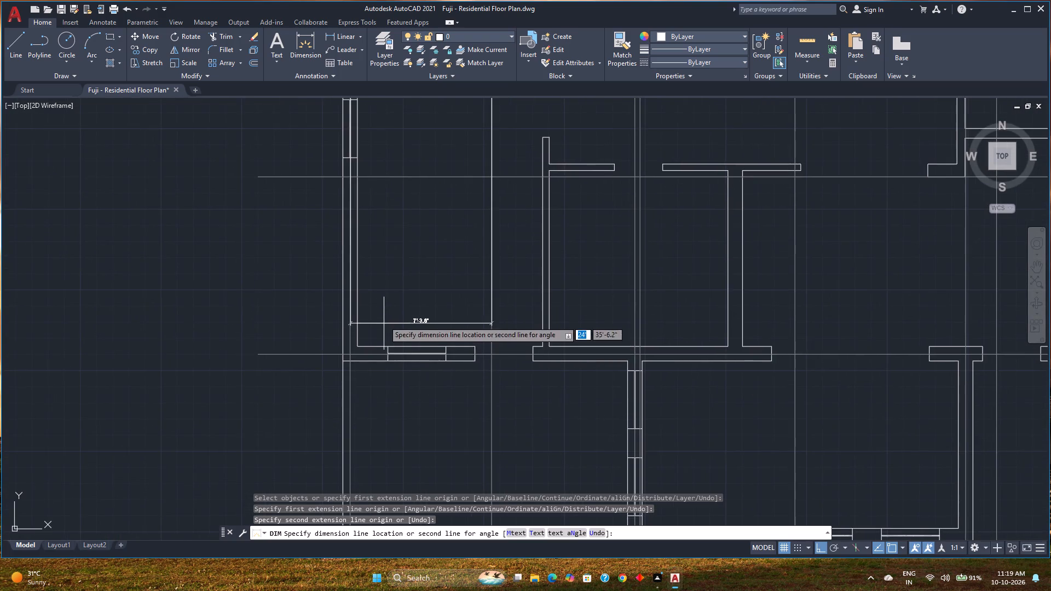
scroll(382, 311, down, 1)
middle_drag(382, 311, 362, 398)
scroll(368, 288, down, 1)
middle_drag(368, 288, 359, 393)
scroll(360, 273, up, 2)
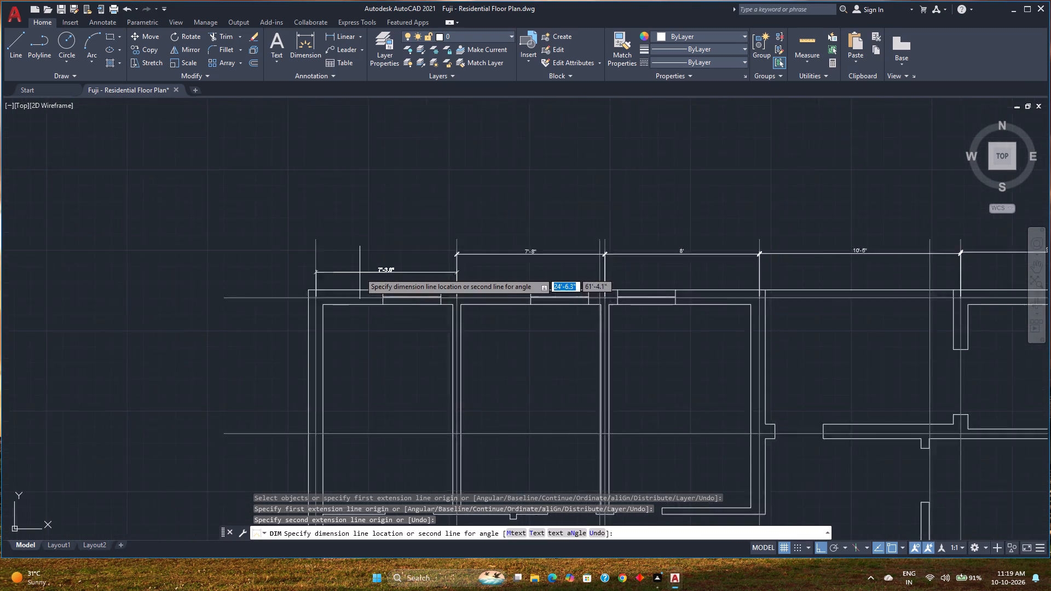
scroll(360, 273, up, 2)
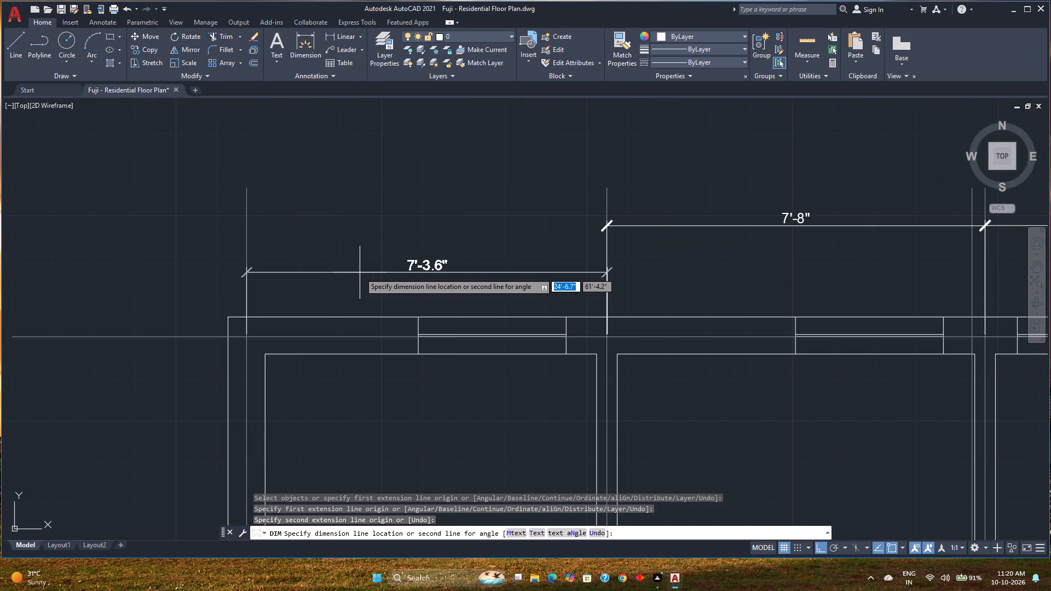
scroll(360, 273, down, 2)
middle_drag(360, 273, 212, 273)
middle_drag(575, 273, 221, 264)
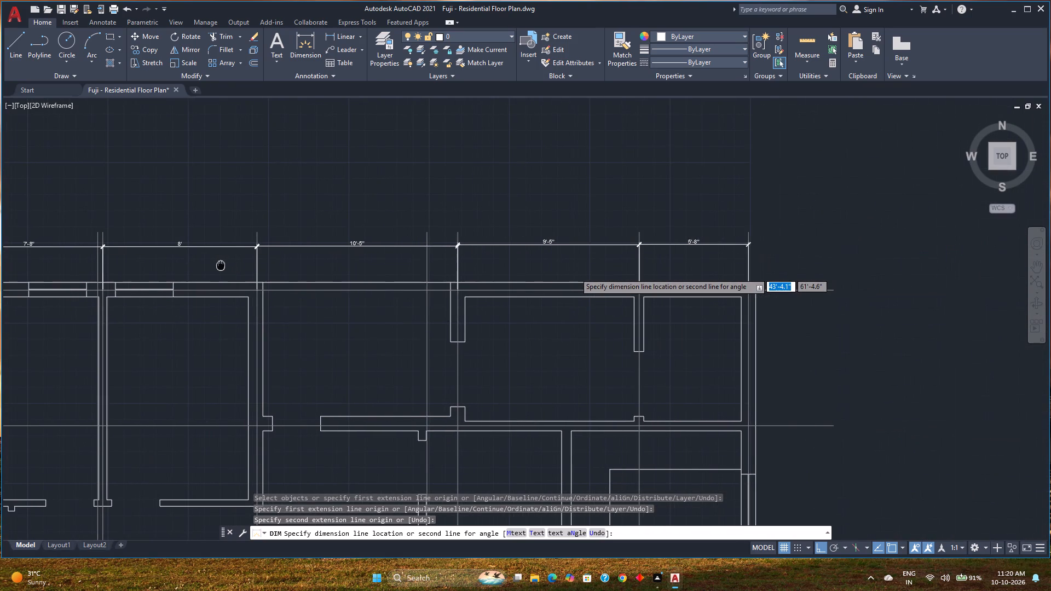
middle_drag(221, 264, 679, 266)
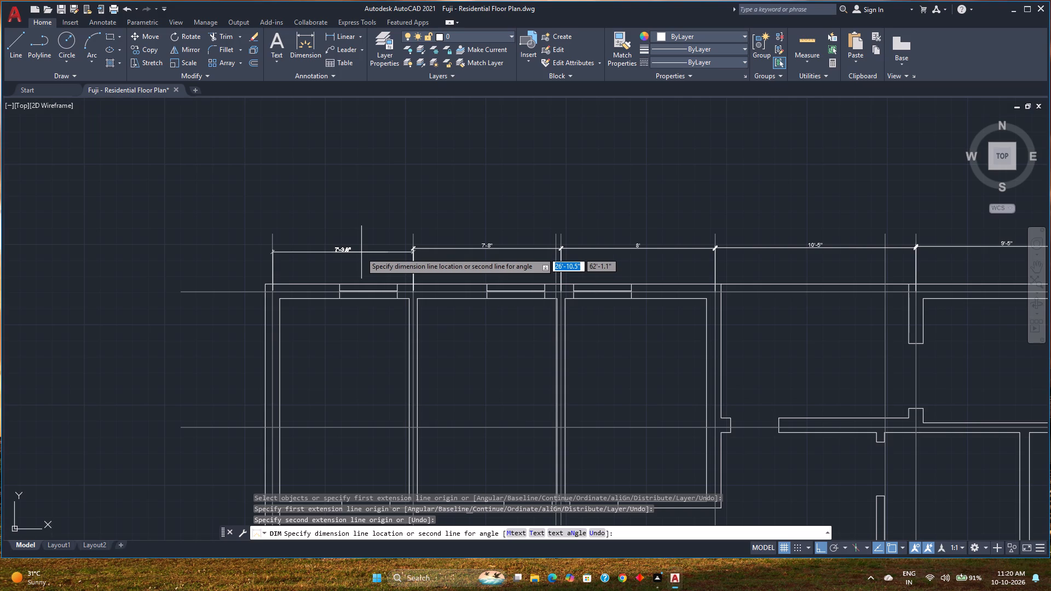
scroll(358, 252, up, 2)
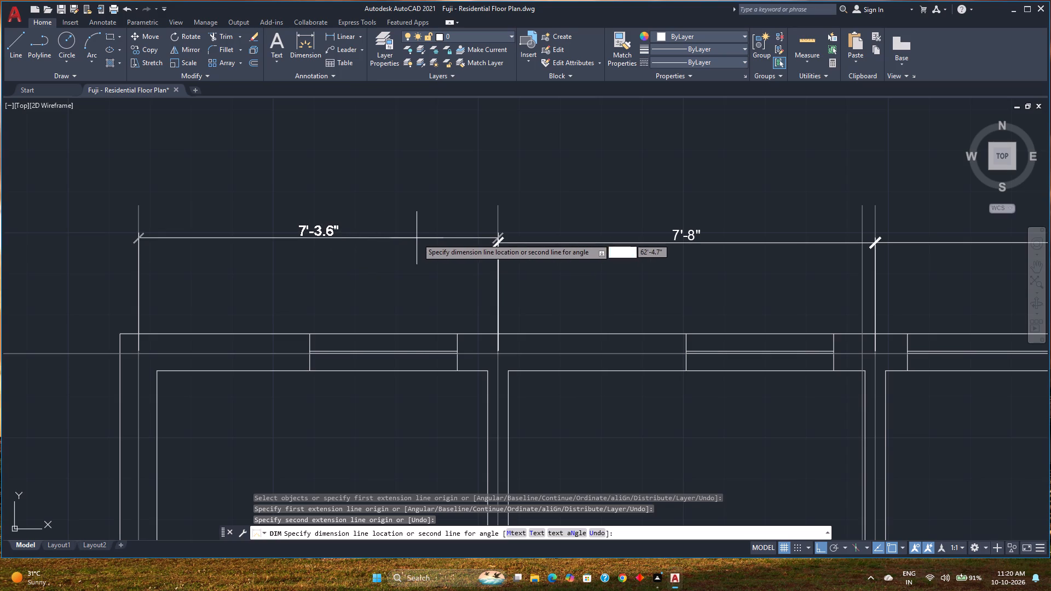
click(422, 243)
Examine the north dimension row across the plan and check the layer list.
scroll(298, 288, down, 2)
middle_drag(298, 288, 378, 210)
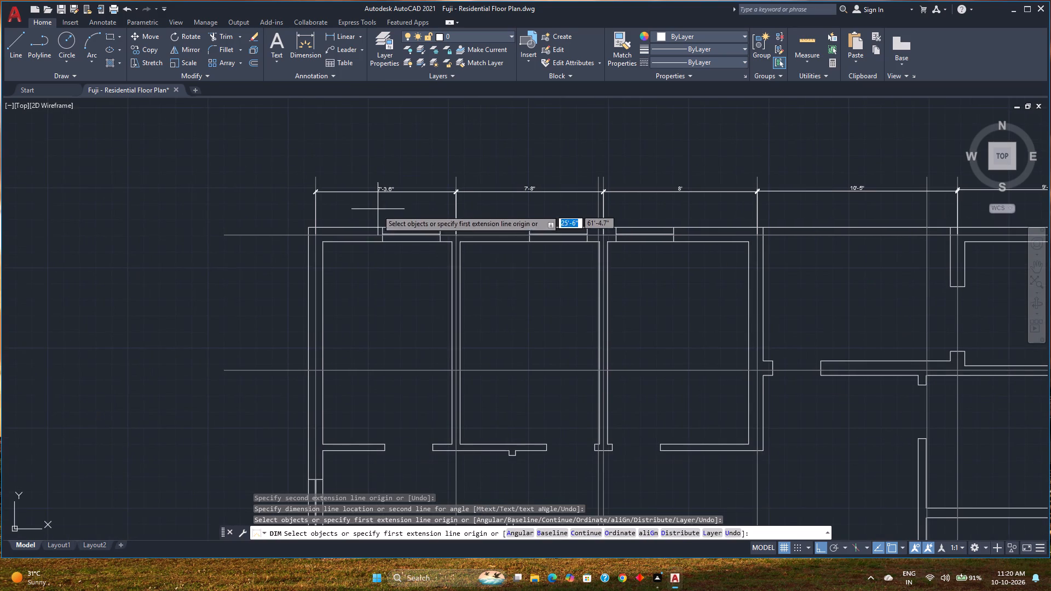
scroll(288, 273, down, 1)
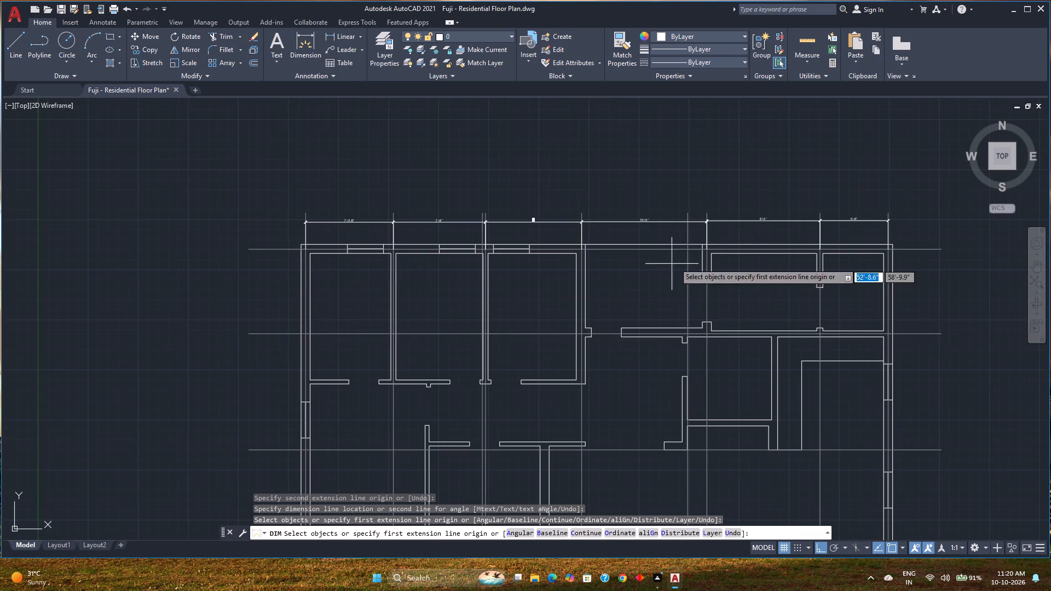
middle_drag(786, 276, 506, 276)
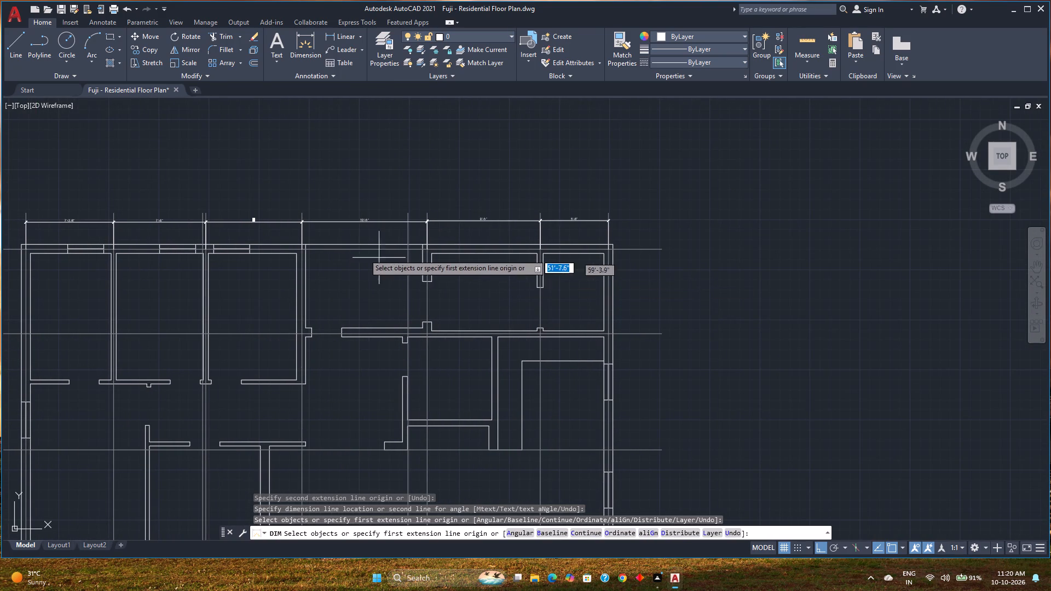
scroll(274, 222, up, 3)
middle_drag(253, 251, 451, 266)
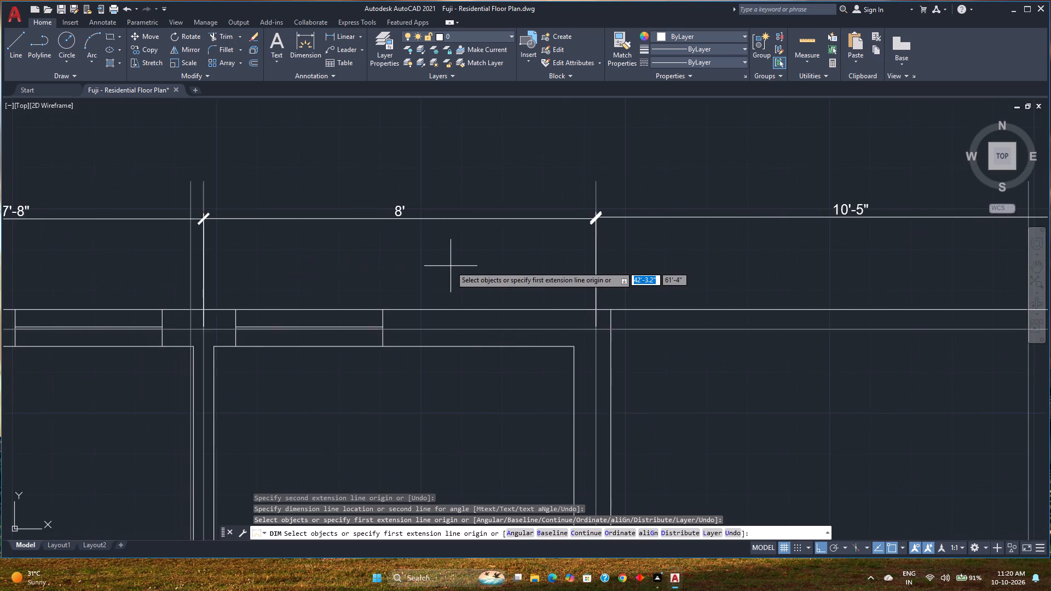
scroll(451, 266, down, 3)
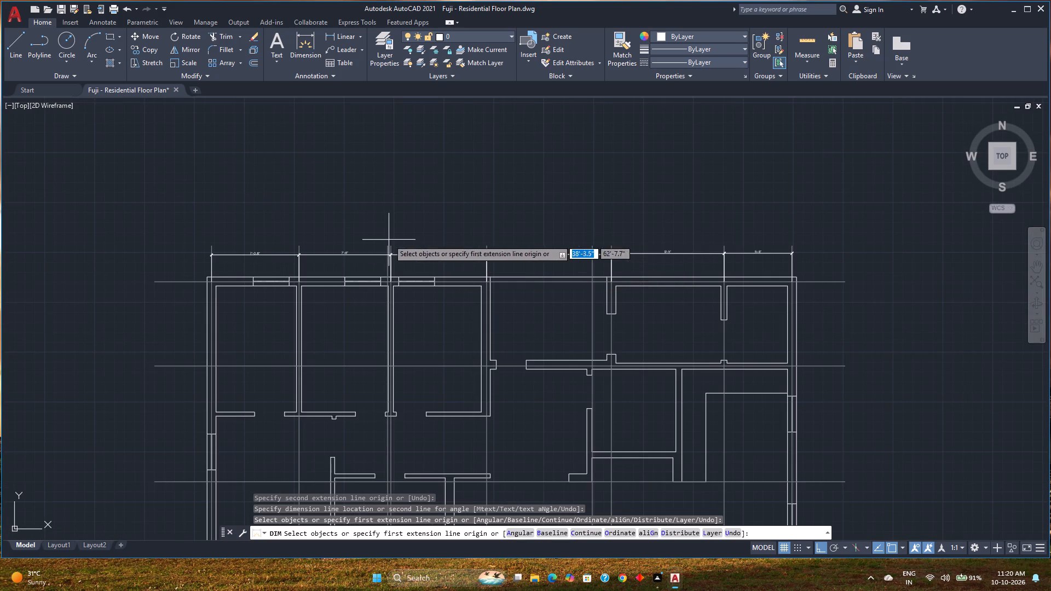
click(462, 35)
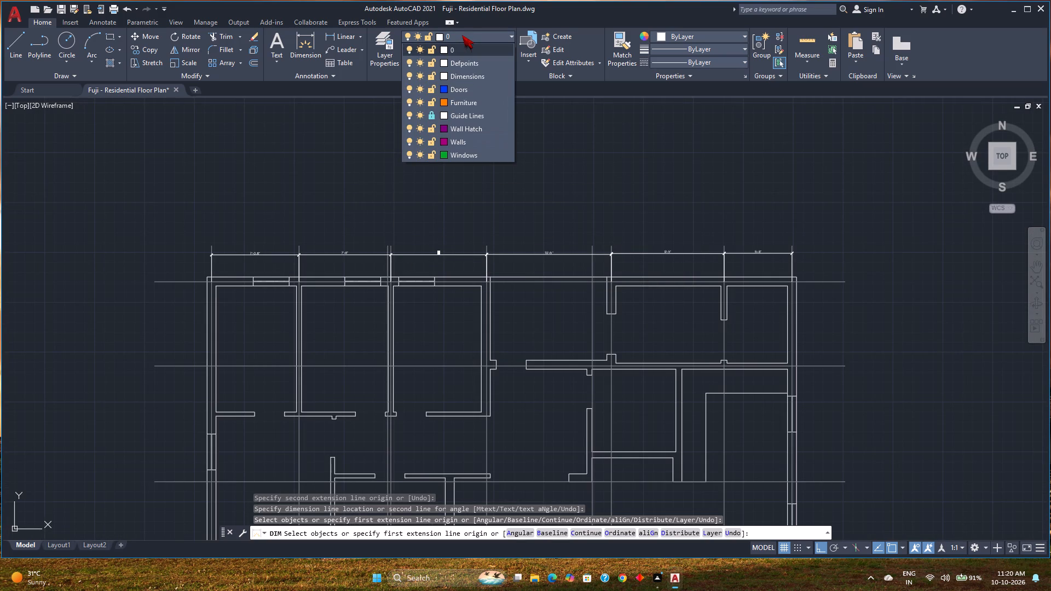
click(462, 35)
middle_drag(730, 316, 519, 283)
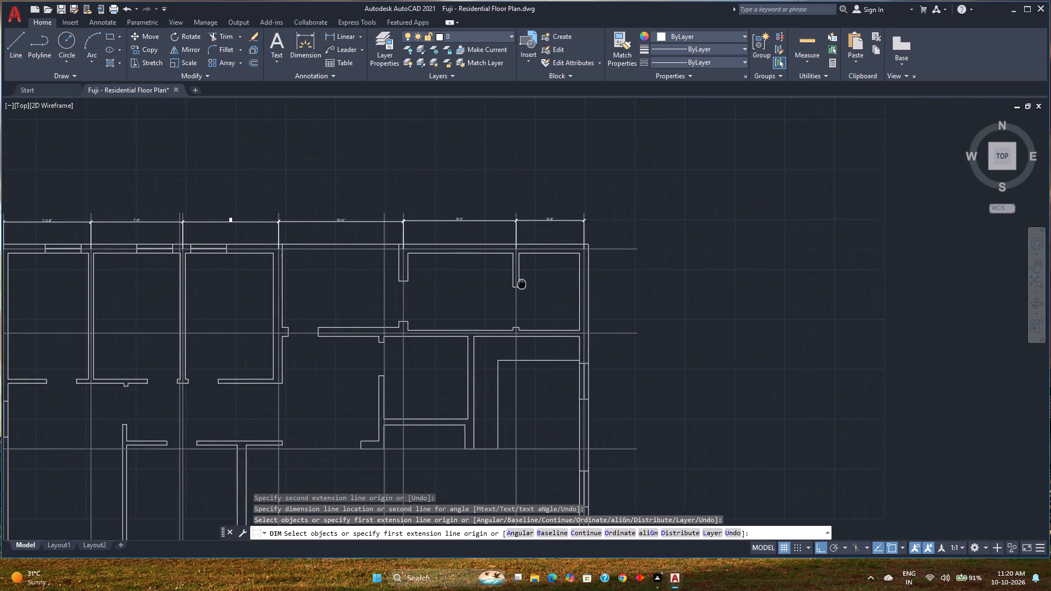
middle_drag(519, 283, 474, 283)
key(space)
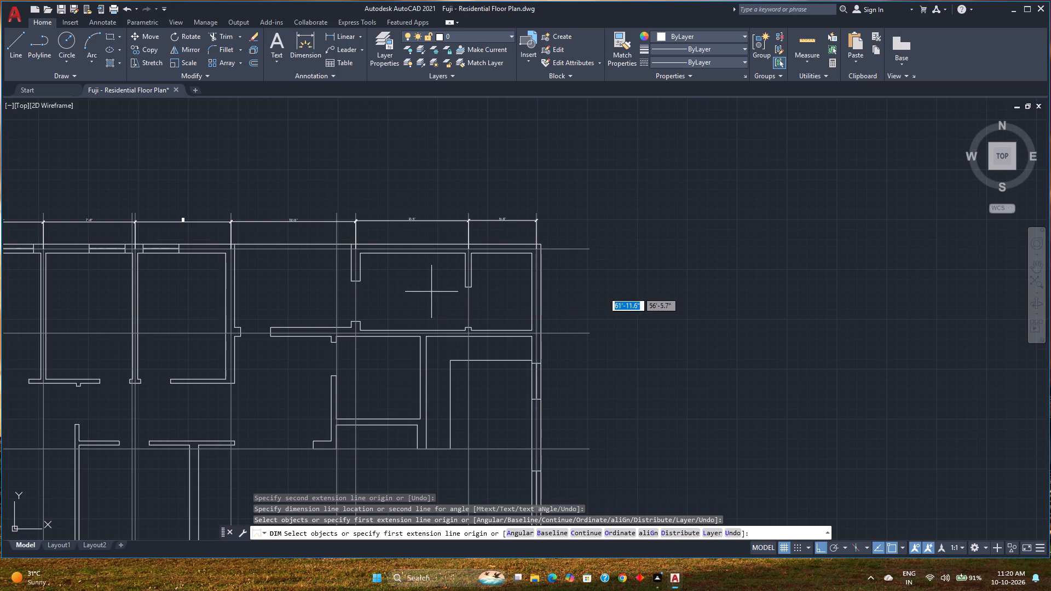
click(469, 38)
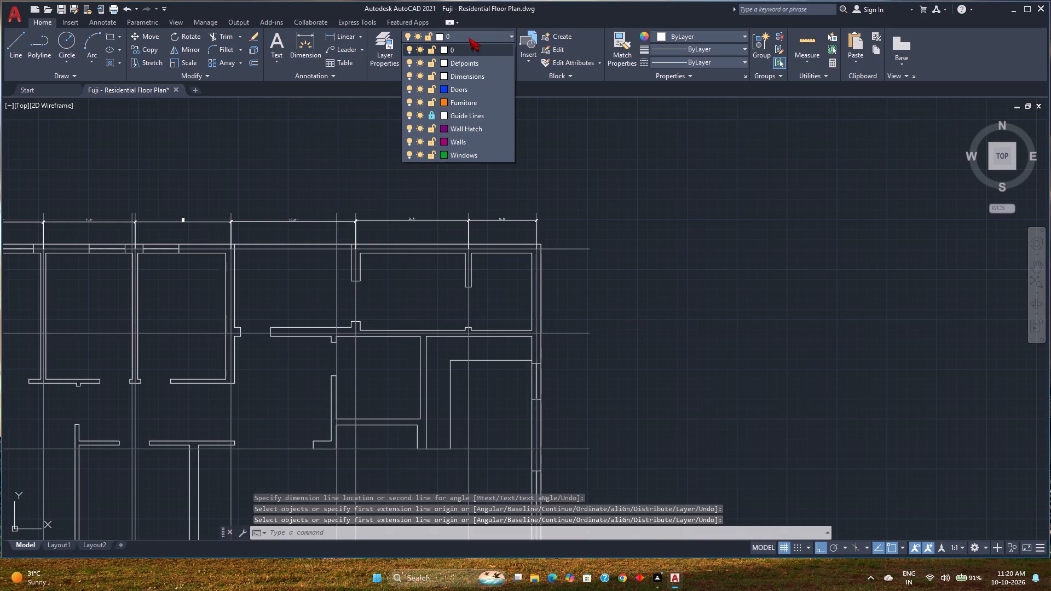
click(469, 38)
Ungroup the group that holds the walls, windows and existing dimensions.
scroll(405, 221, up, 2)
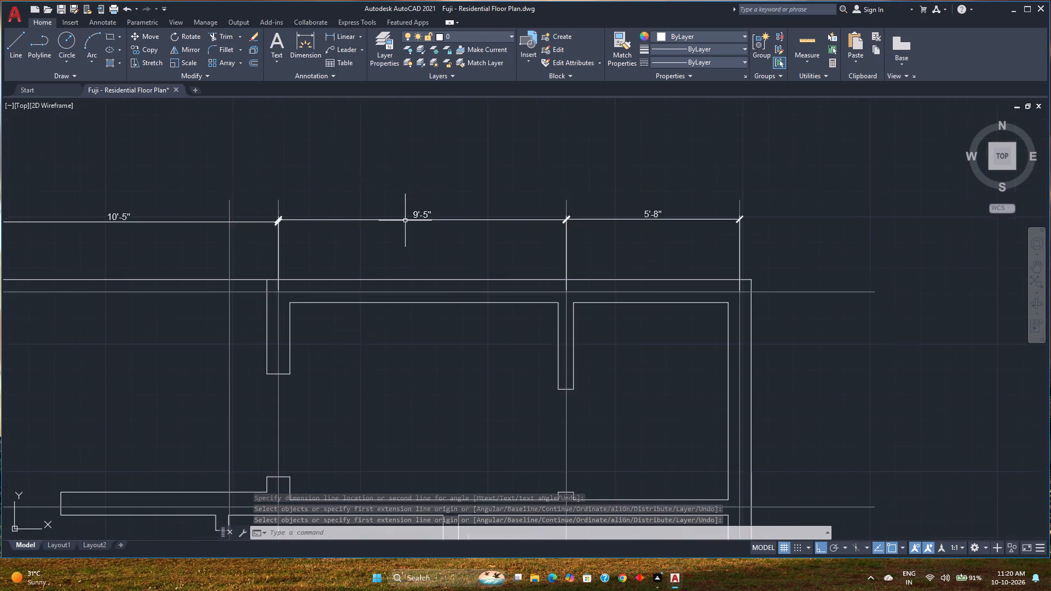
scroll(406, 221, up, 2)
click(431, 205)
scroll(431, 205, down, 4)
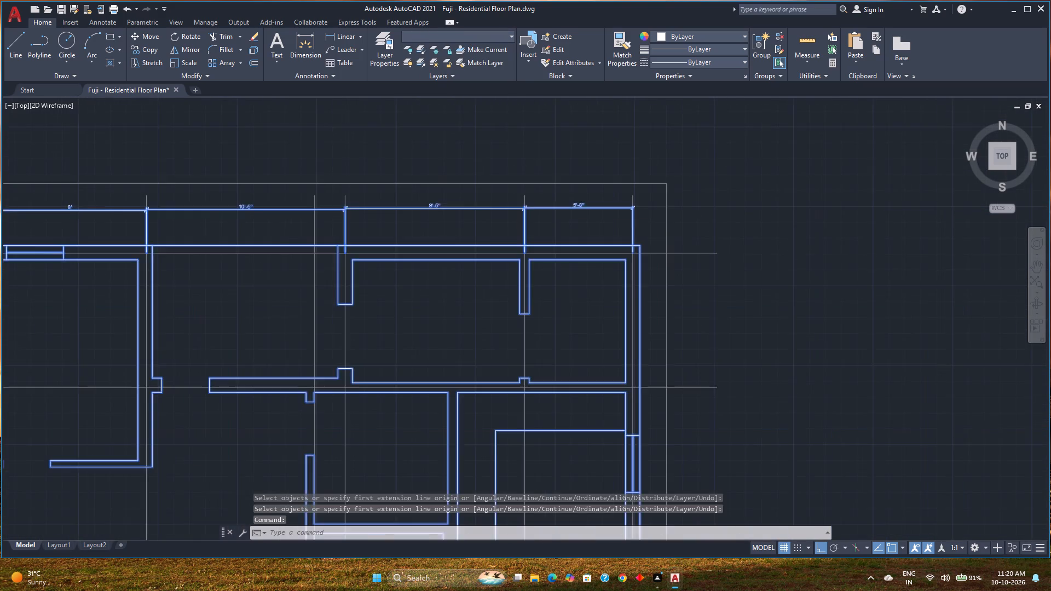
middle_drag(308, 222, 511, 228)
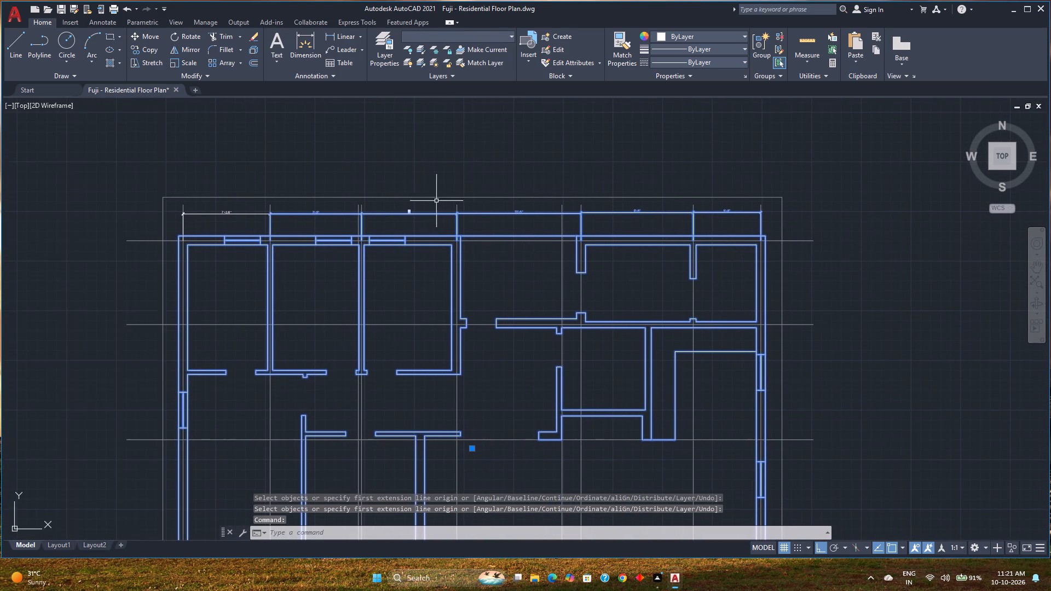
scroll(417, 204, up, 2)
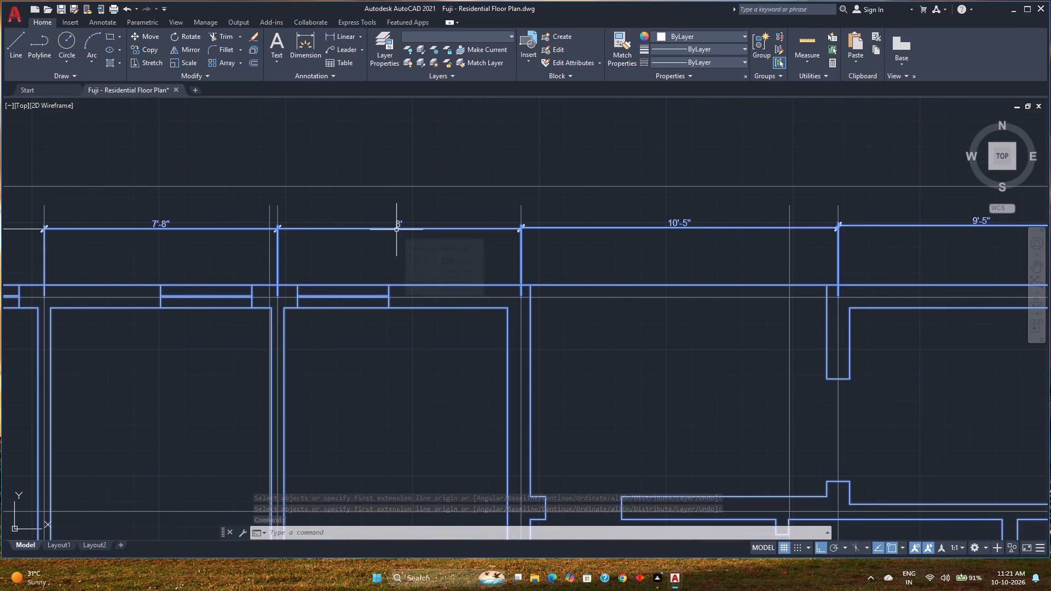
key(u)
text(ng)
key(Return)
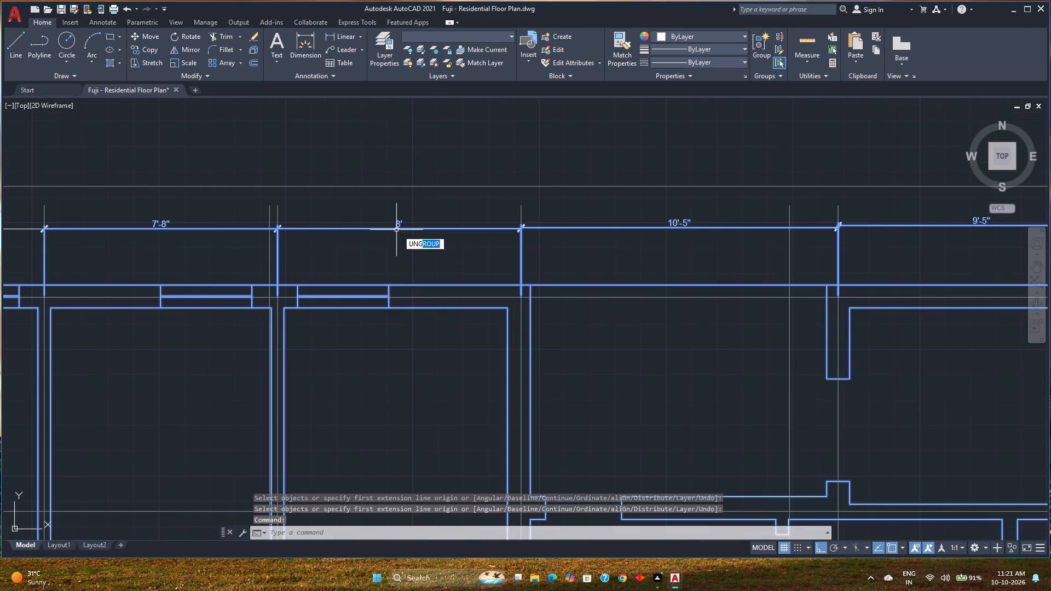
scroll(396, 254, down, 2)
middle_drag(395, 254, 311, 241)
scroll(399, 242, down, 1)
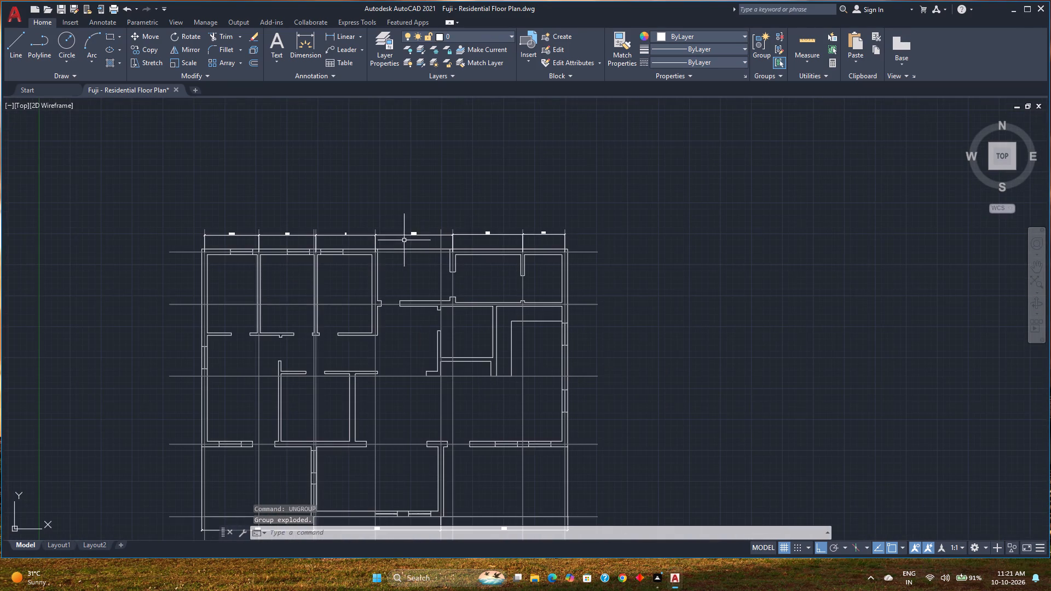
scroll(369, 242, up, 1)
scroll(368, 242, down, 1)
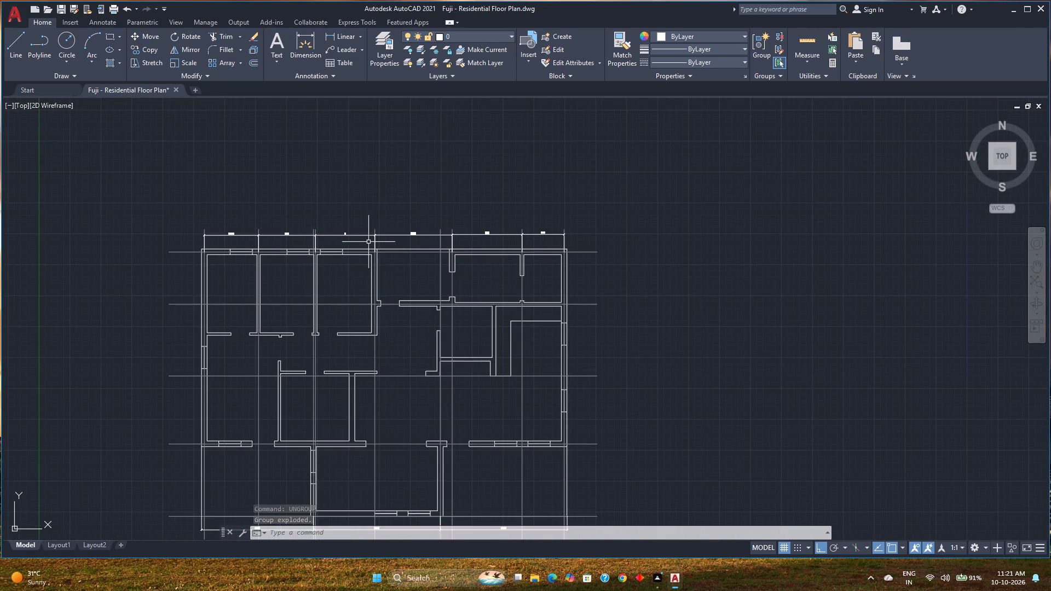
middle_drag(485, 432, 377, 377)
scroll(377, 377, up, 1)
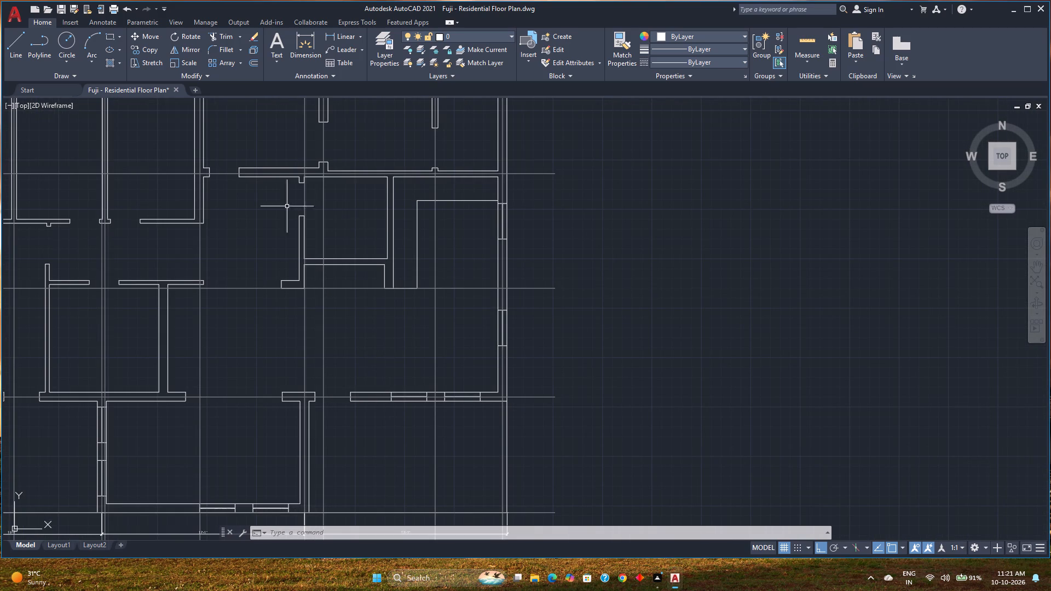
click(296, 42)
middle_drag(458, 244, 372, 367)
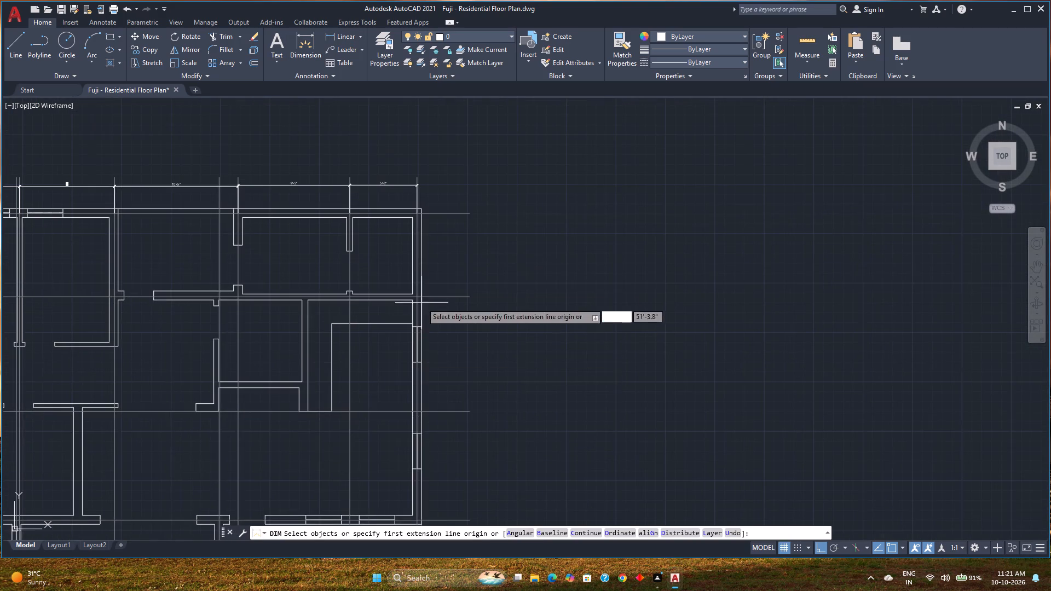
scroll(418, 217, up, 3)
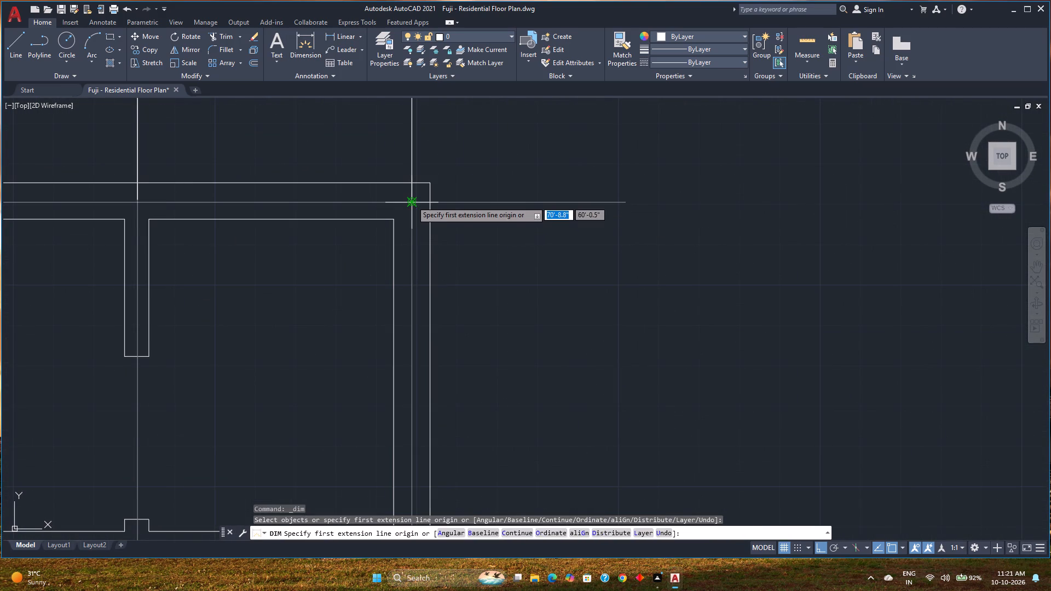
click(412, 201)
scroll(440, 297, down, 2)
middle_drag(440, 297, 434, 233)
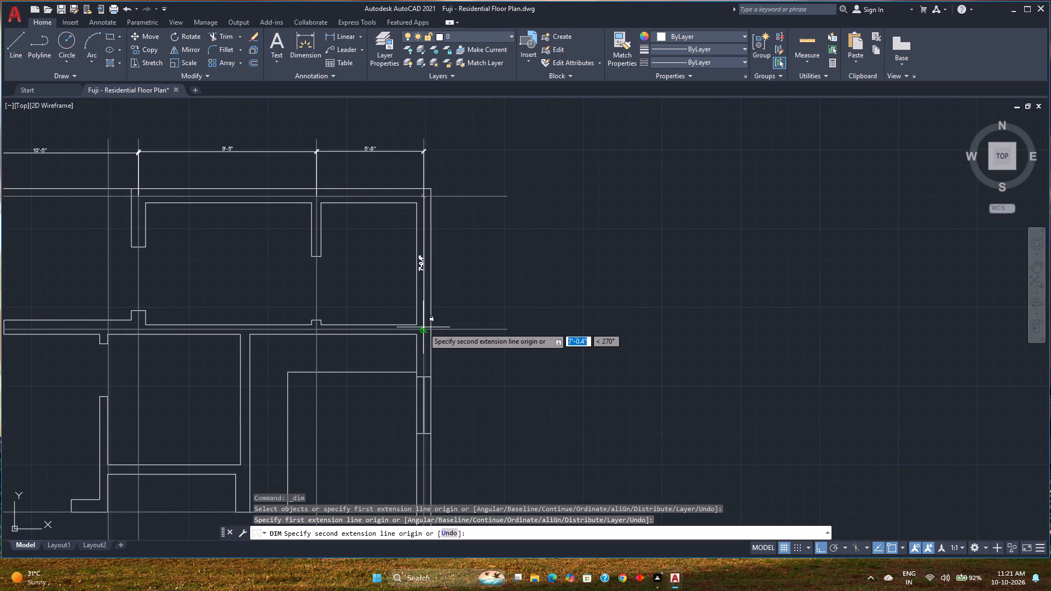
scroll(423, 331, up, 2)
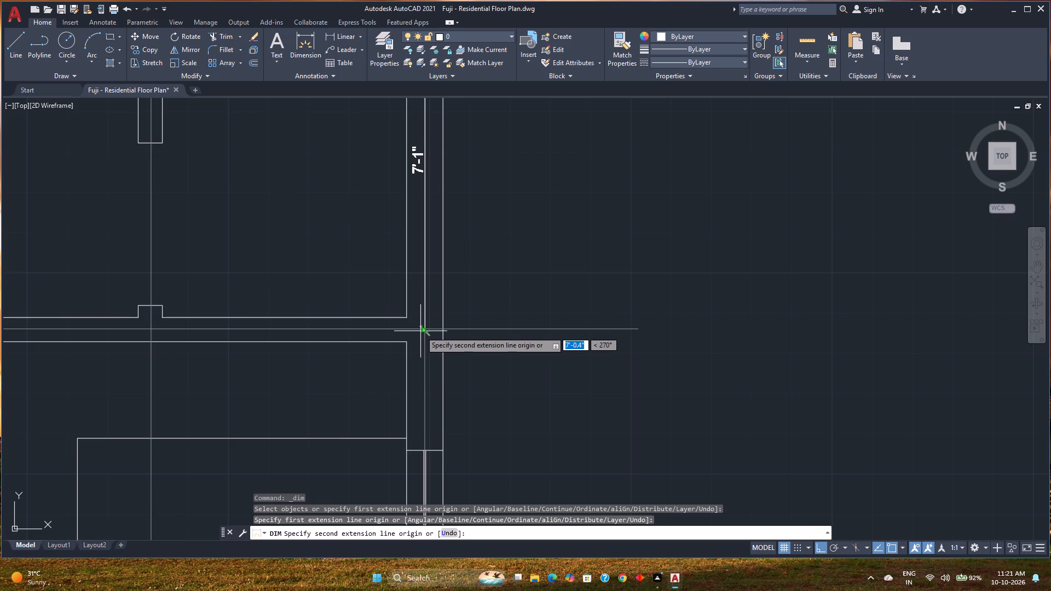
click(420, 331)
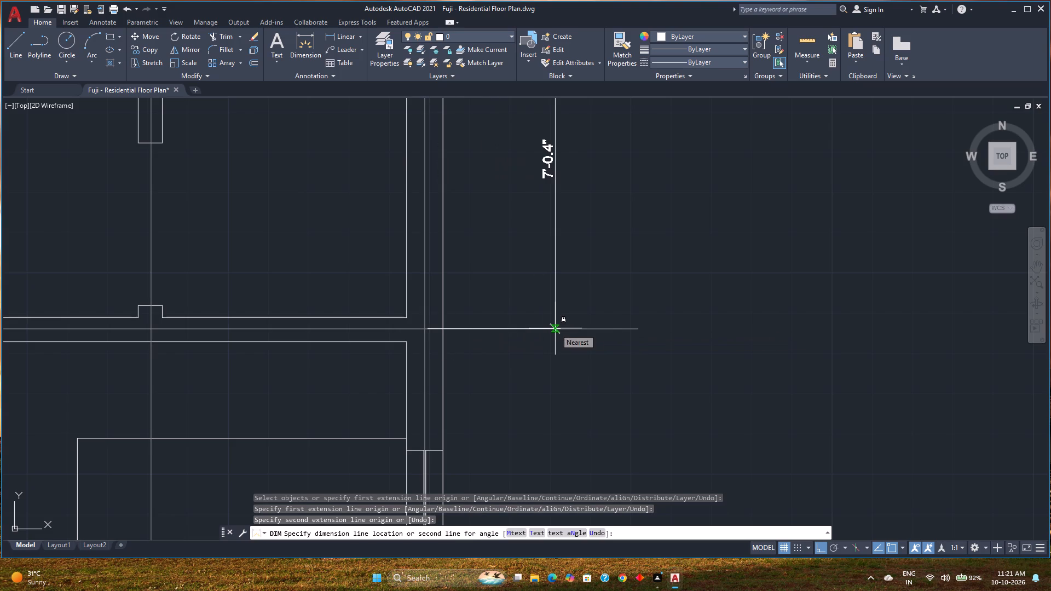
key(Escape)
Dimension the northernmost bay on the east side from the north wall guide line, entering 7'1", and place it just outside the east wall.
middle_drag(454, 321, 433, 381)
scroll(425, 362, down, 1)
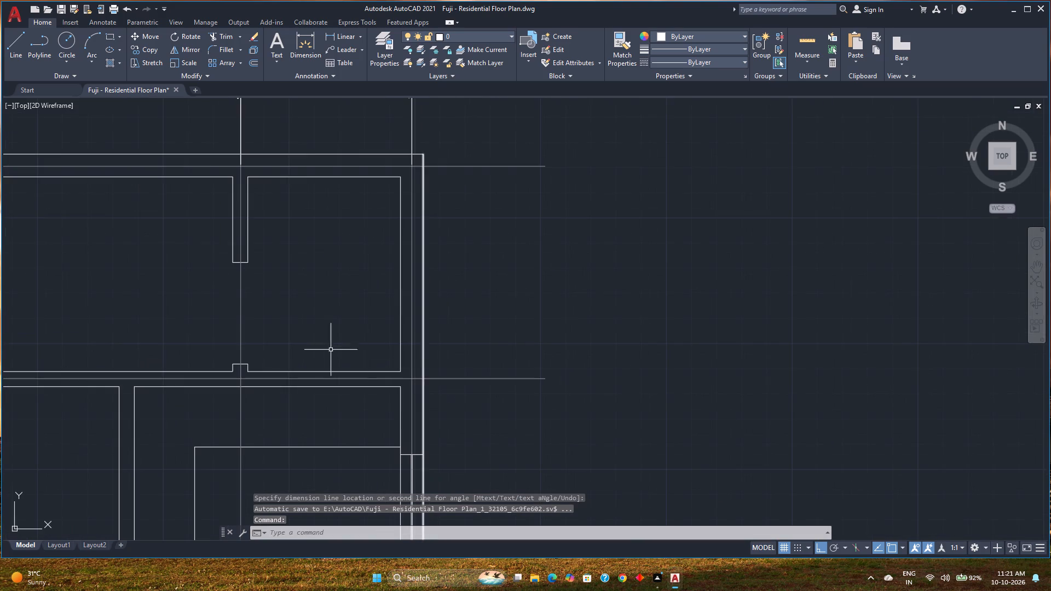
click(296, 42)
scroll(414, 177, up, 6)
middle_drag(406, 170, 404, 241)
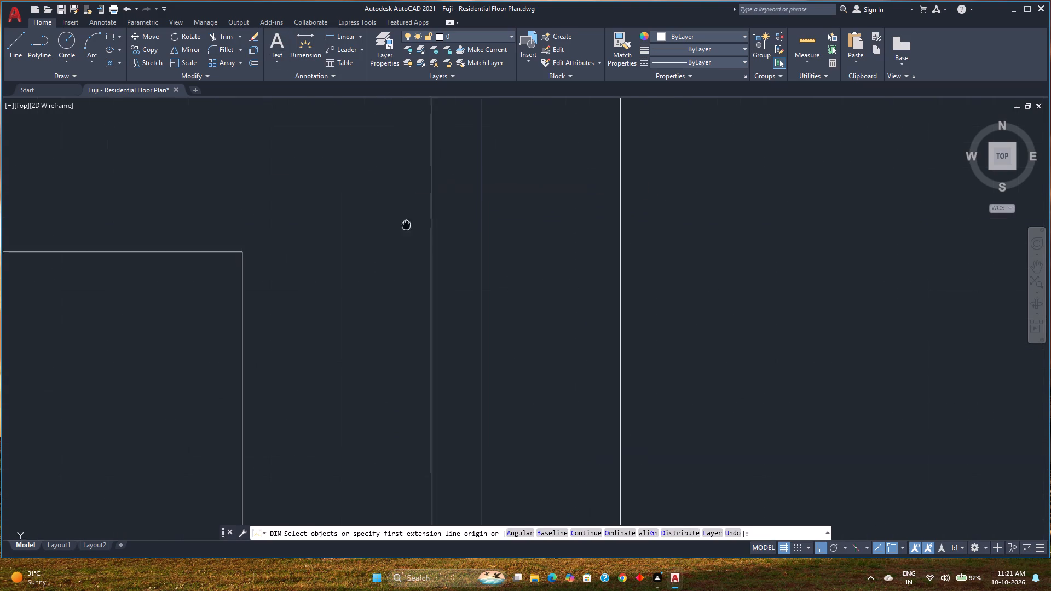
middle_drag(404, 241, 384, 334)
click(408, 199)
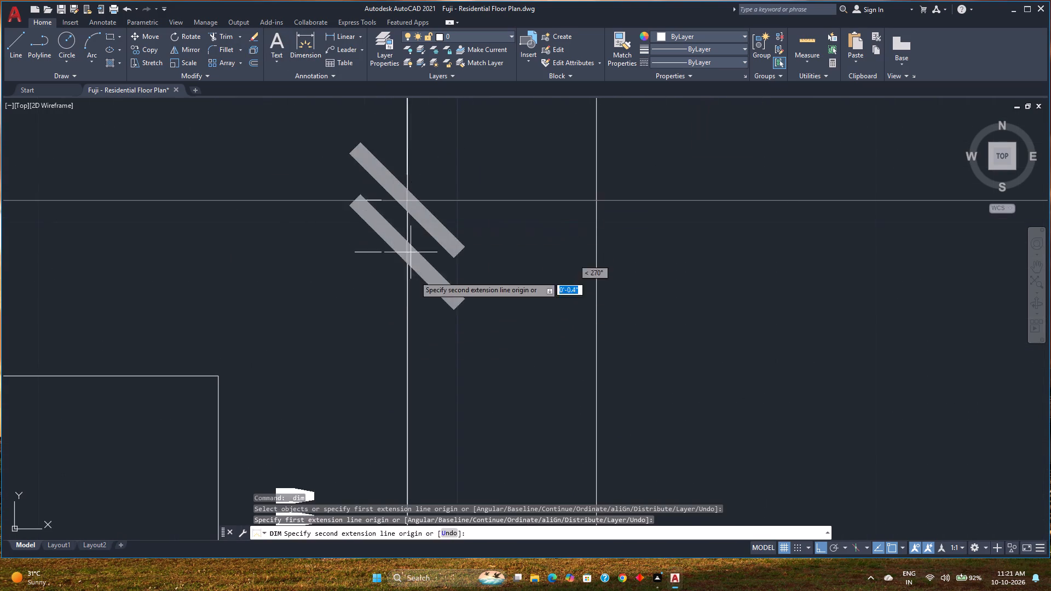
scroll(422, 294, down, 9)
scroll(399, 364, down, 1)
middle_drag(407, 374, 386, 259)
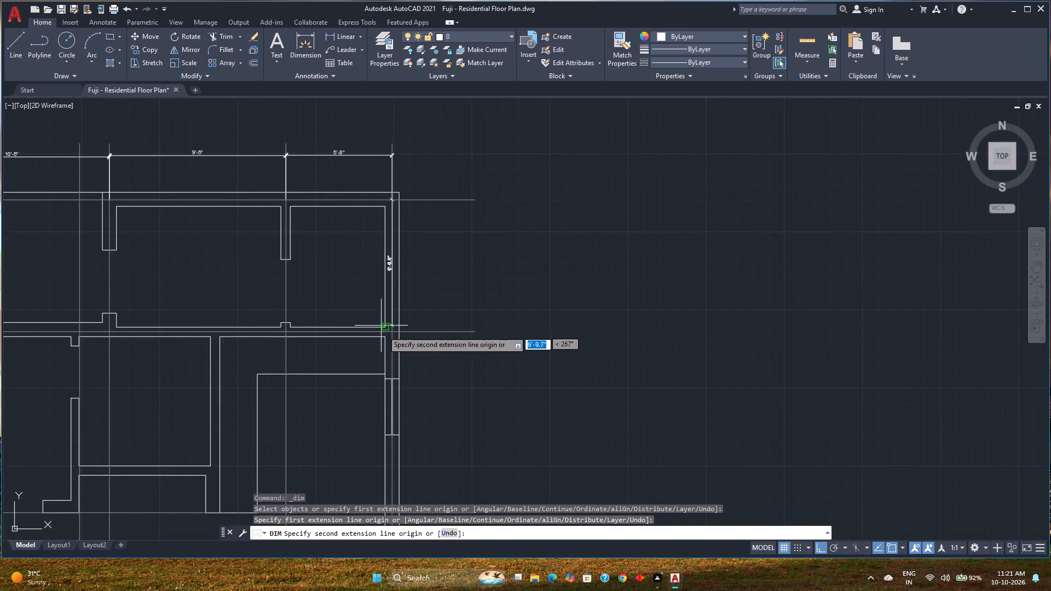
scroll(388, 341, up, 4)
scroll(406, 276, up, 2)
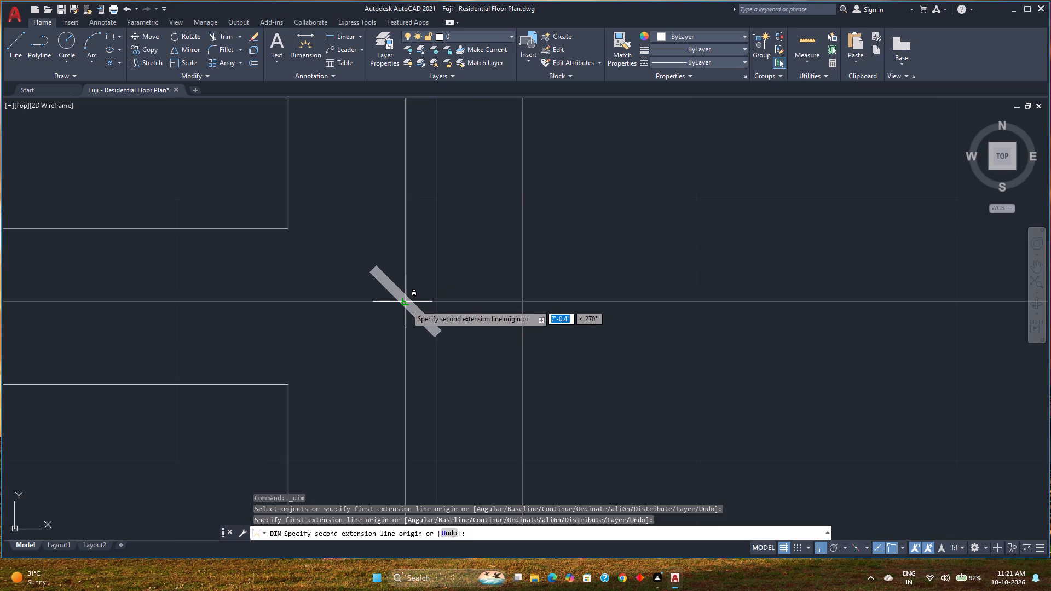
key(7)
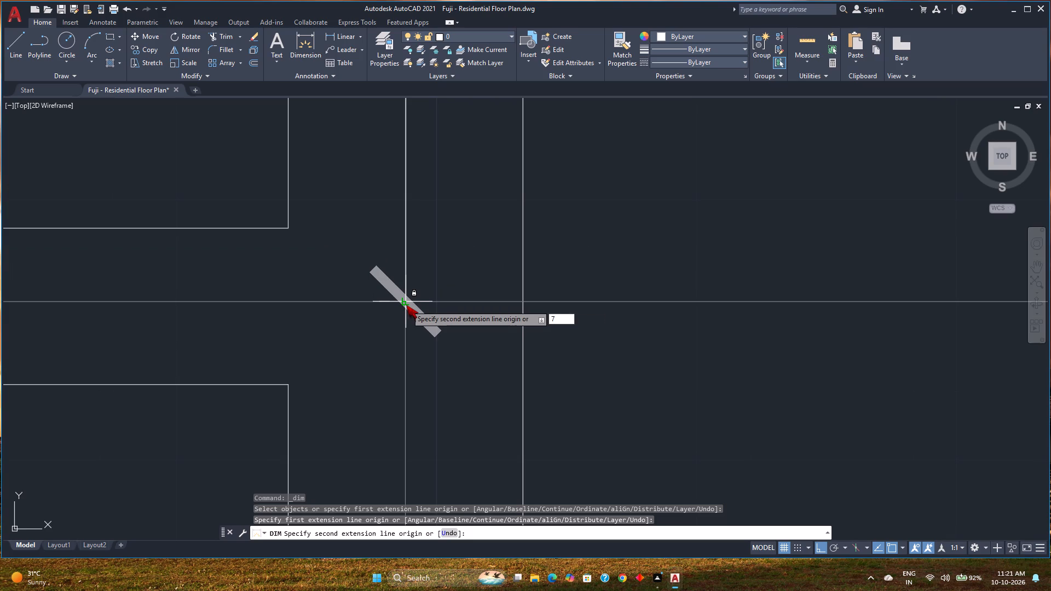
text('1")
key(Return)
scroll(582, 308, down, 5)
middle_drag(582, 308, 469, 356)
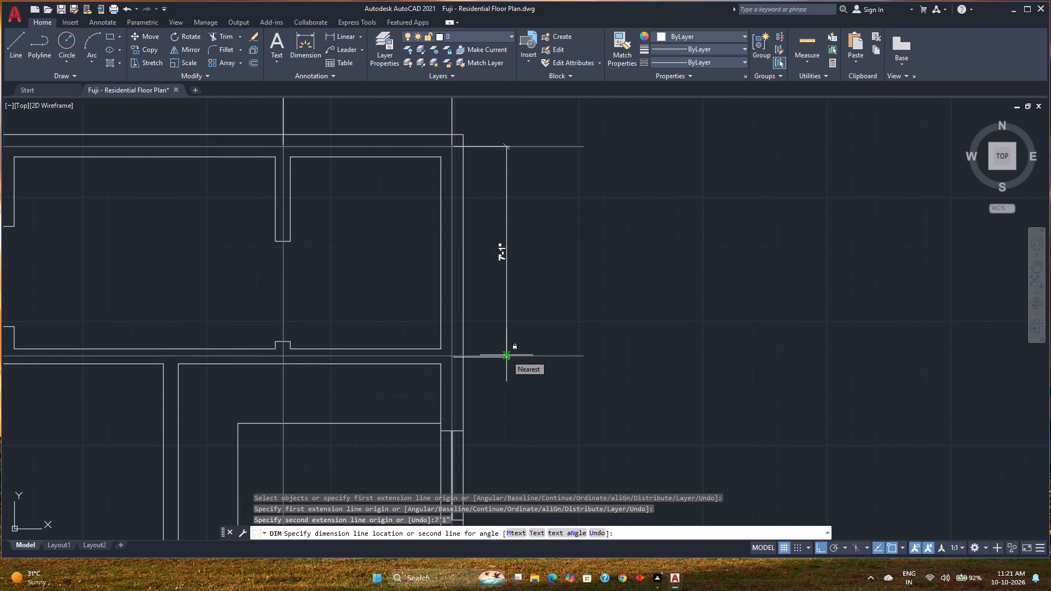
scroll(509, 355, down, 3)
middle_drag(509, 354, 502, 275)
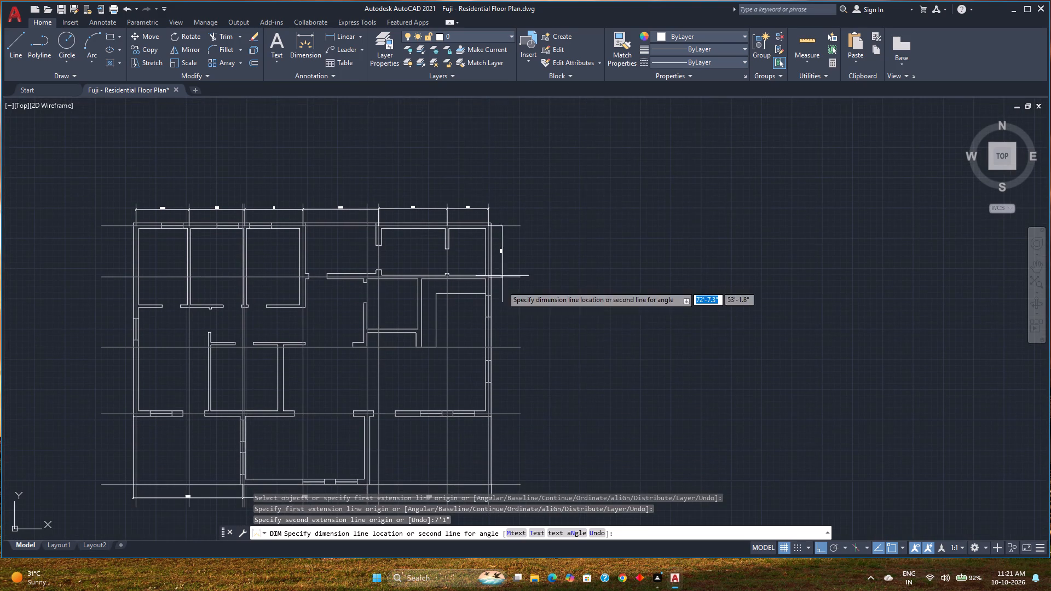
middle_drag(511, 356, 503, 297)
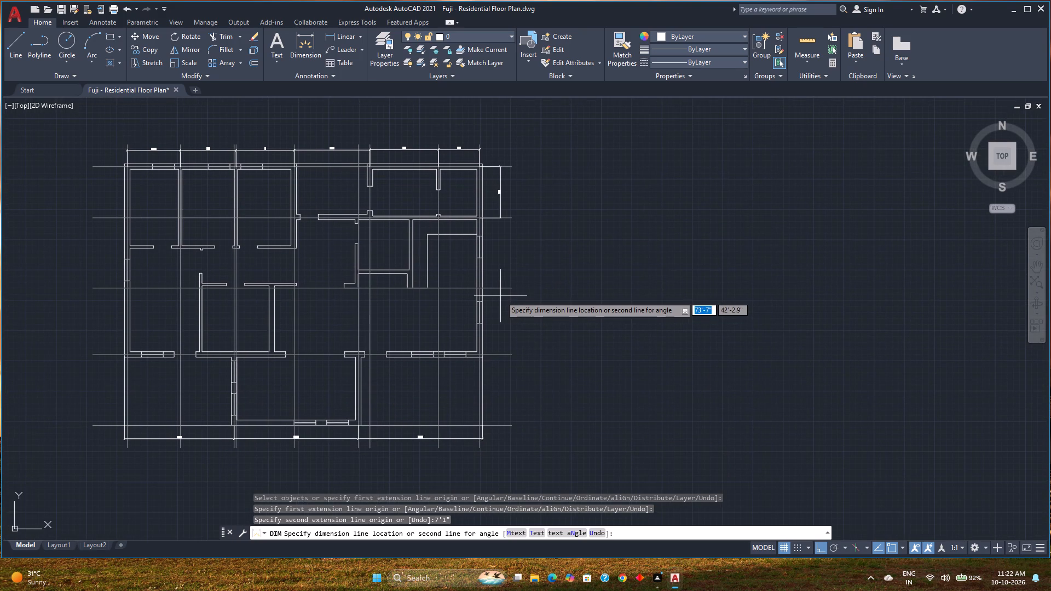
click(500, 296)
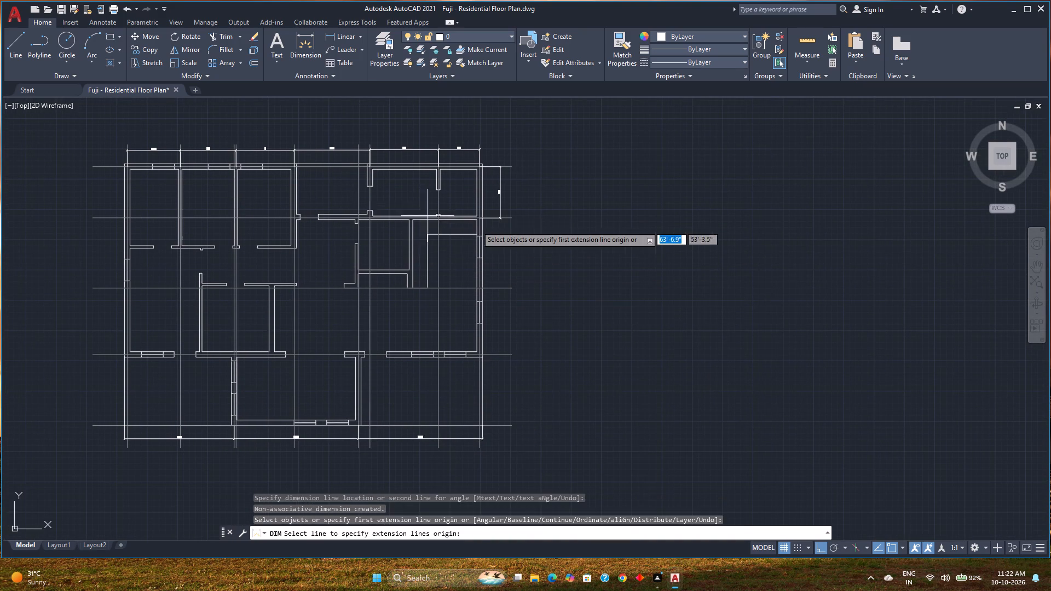
Examine the new east dimension's ends against the guide lines and measure the guide line's offset within the north wall at the northeast corner.
scroll(492, 221, up, 6)
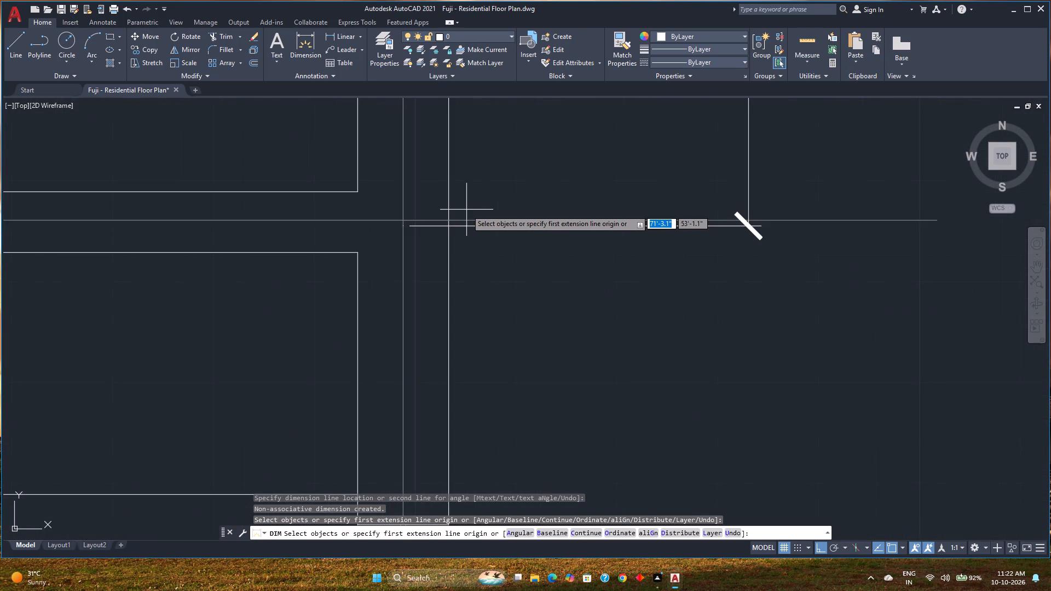
scroll(466, 210, down, 3)
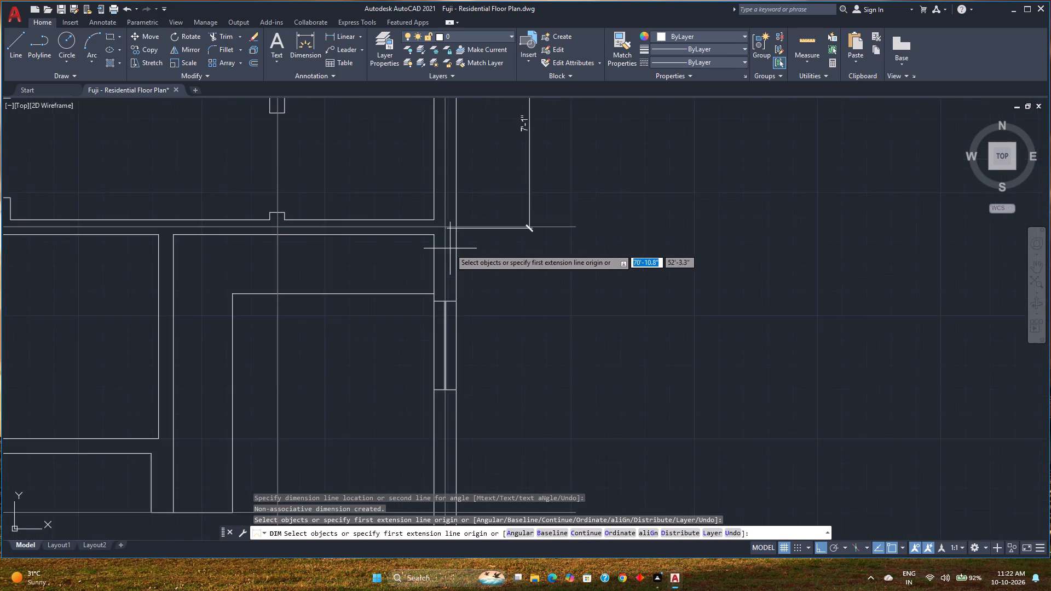
scroll(450, 248, down, 1)
middle_drag(450, 248, 468, 195)
scroll(485, 236, down, 1)
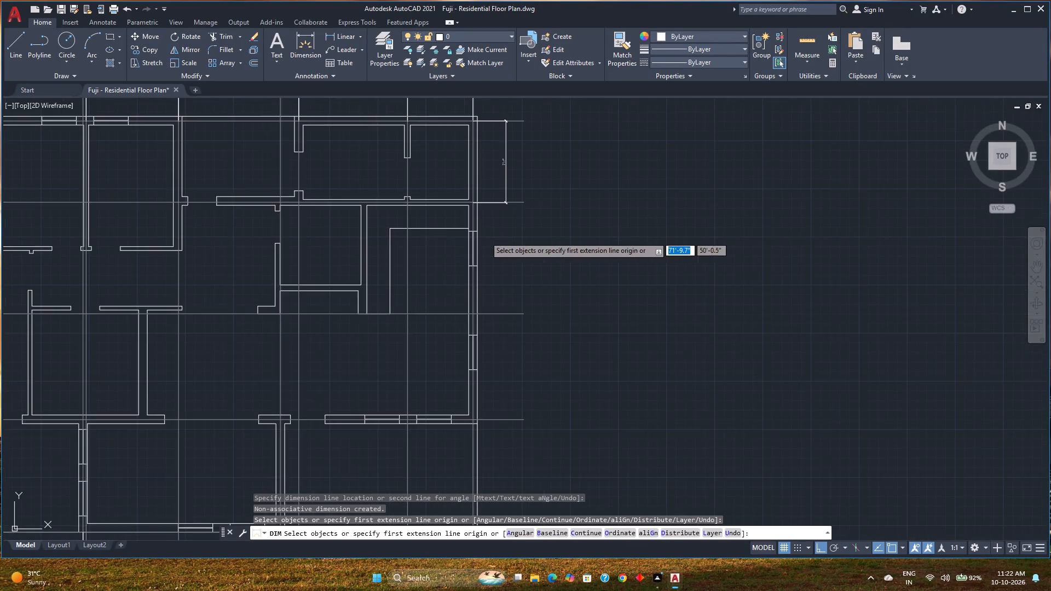
middle_drag(485, 236, 472, 304)
scroll(458, 161, up, 2)
scroll(434, 235, up, 3)
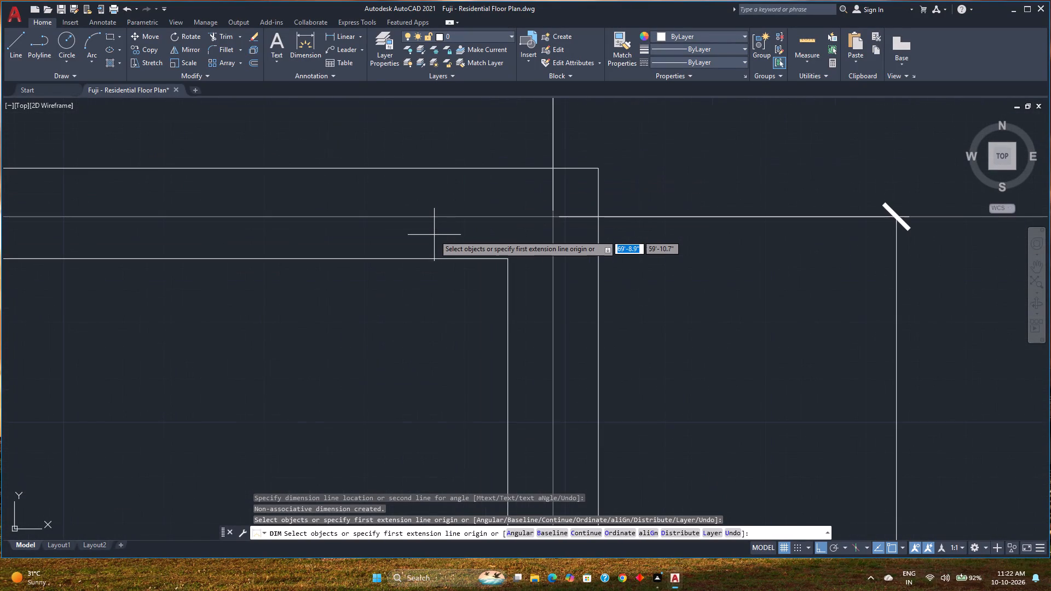
scroll(441, 229, up, 2)
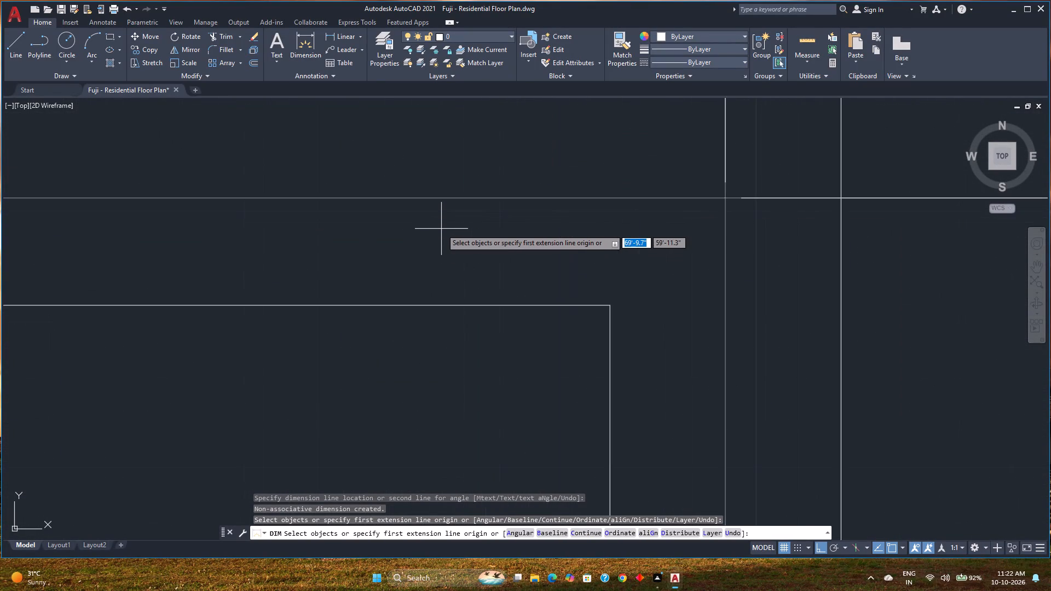
middle_drag(441, 229, 377, 310)
scroll(376, 302, down, 2)
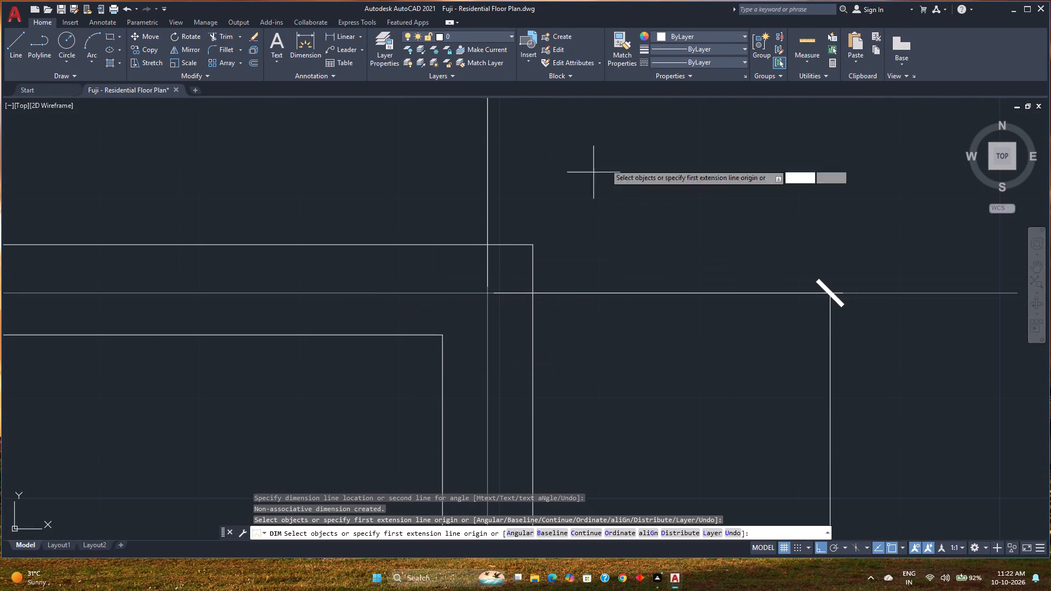
click(806, 37)
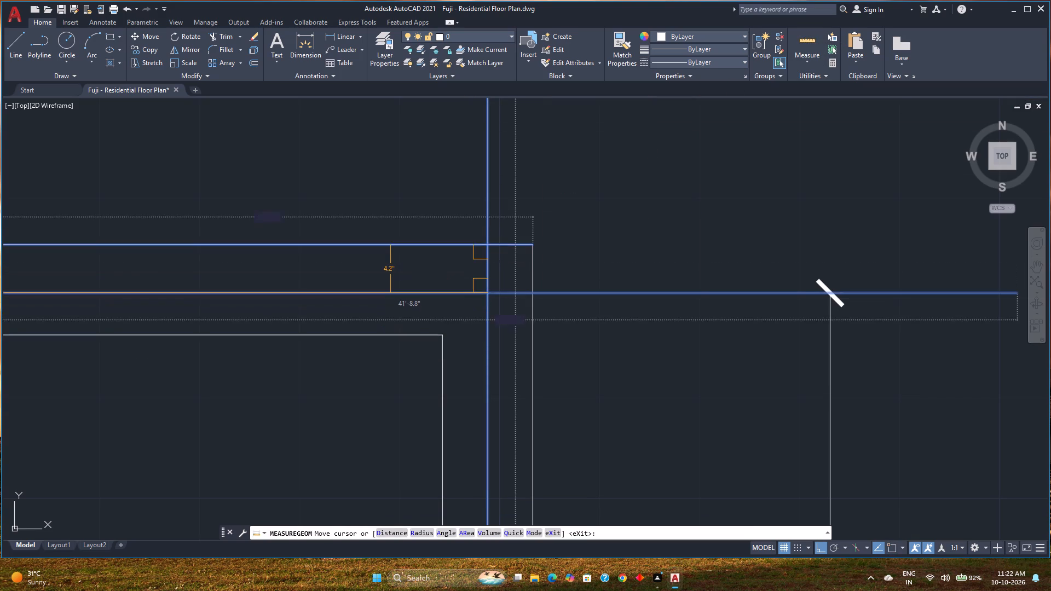
key(Escape)
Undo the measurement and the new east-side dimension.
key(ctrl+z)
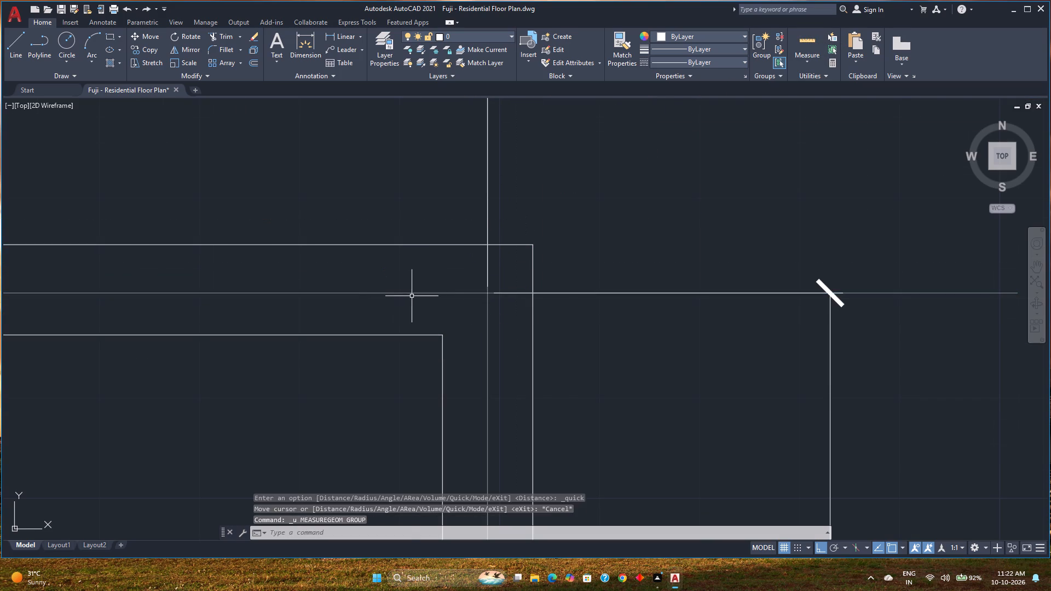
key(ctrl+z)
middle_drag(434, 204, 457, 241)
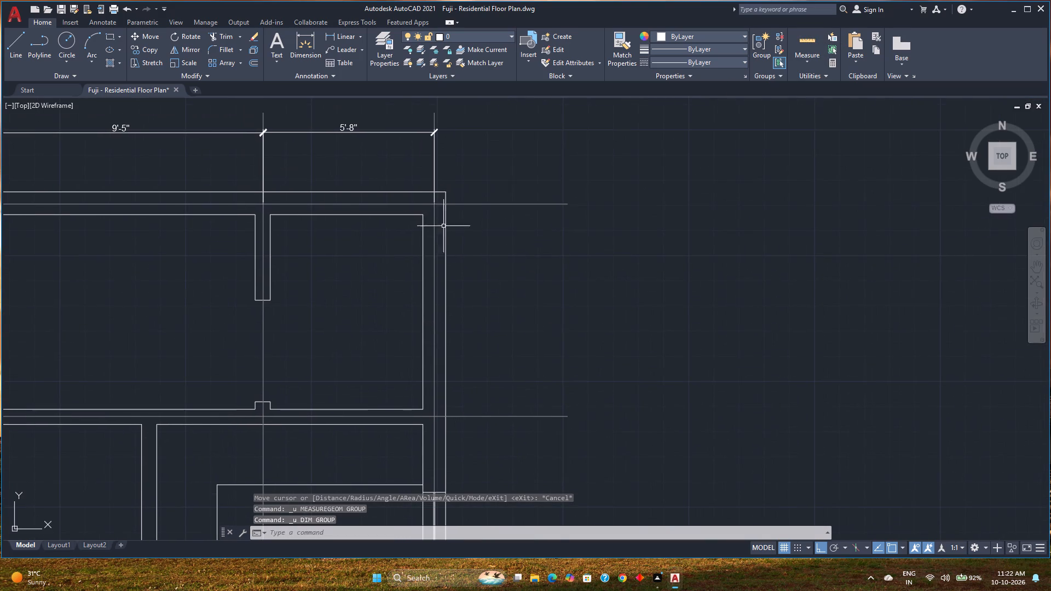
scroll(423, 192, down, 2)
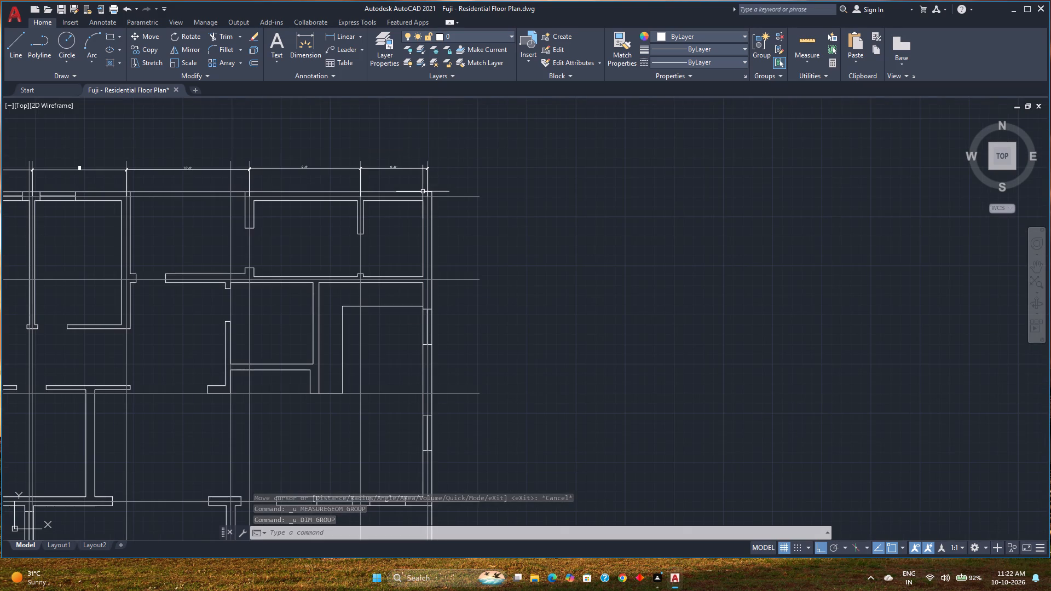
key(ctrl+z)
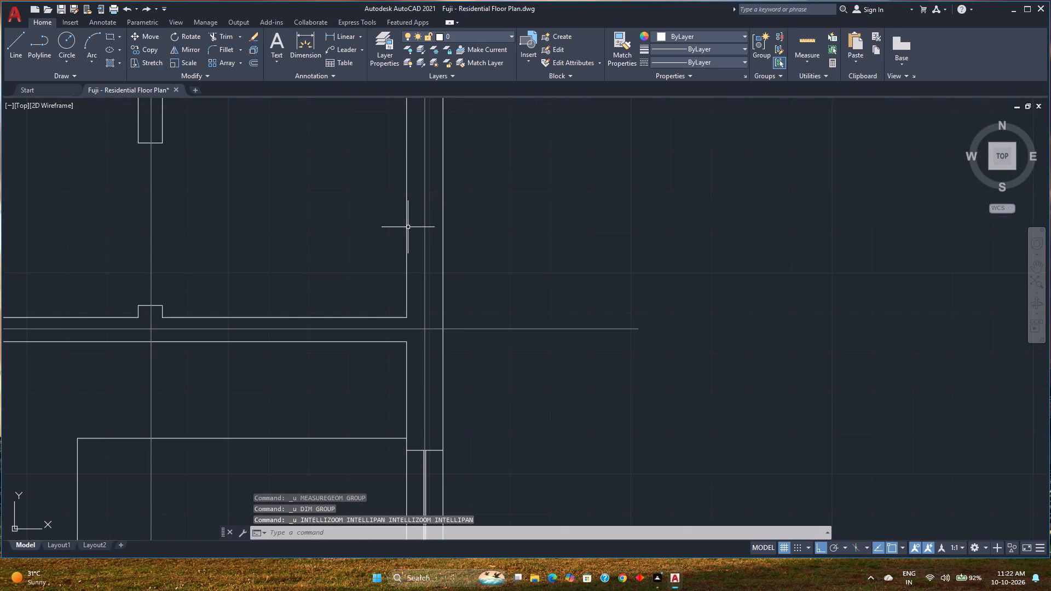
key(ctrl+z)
Undo the ungrouping of the walls, windows and existing dimensions.
key(ctrl+z)
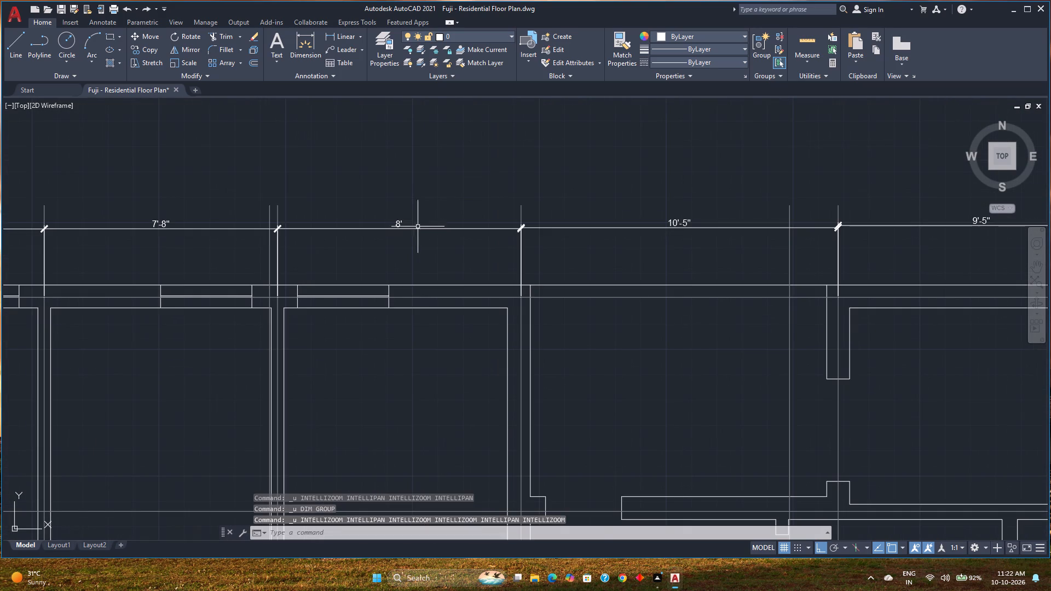
key(ctrl+z)
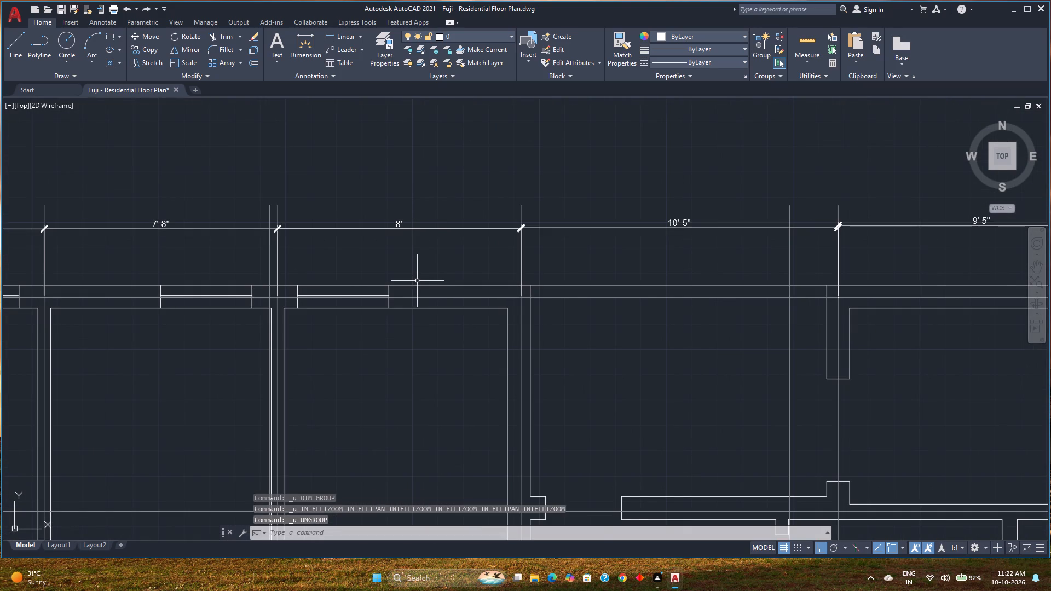
key(ctrl+z)
Move the grouped walls and dimensions north so the northeast room's inner corner lands on the north guide line.
click(416, 244)
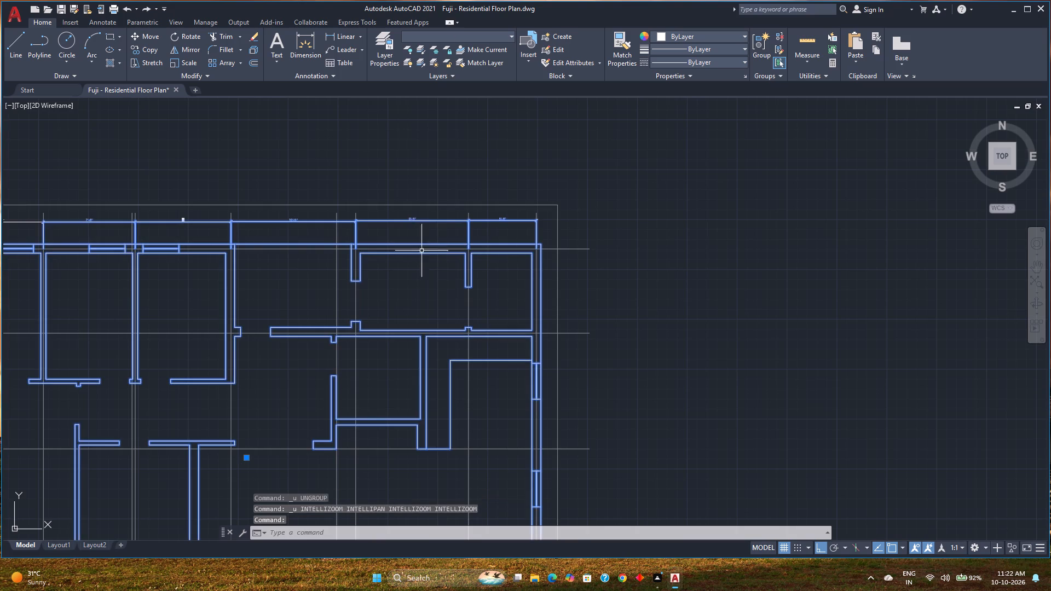
scroll(572, 248, up, 3)
scroll(420, 246, up, 1)
middle_drag(421, 246, 441, 304)
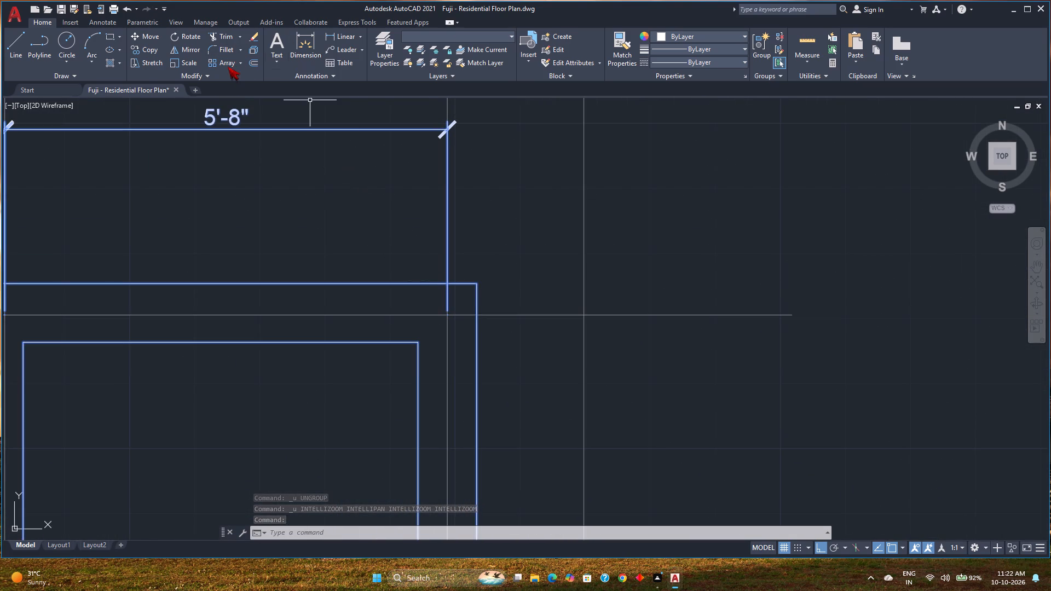
click(145, 40)
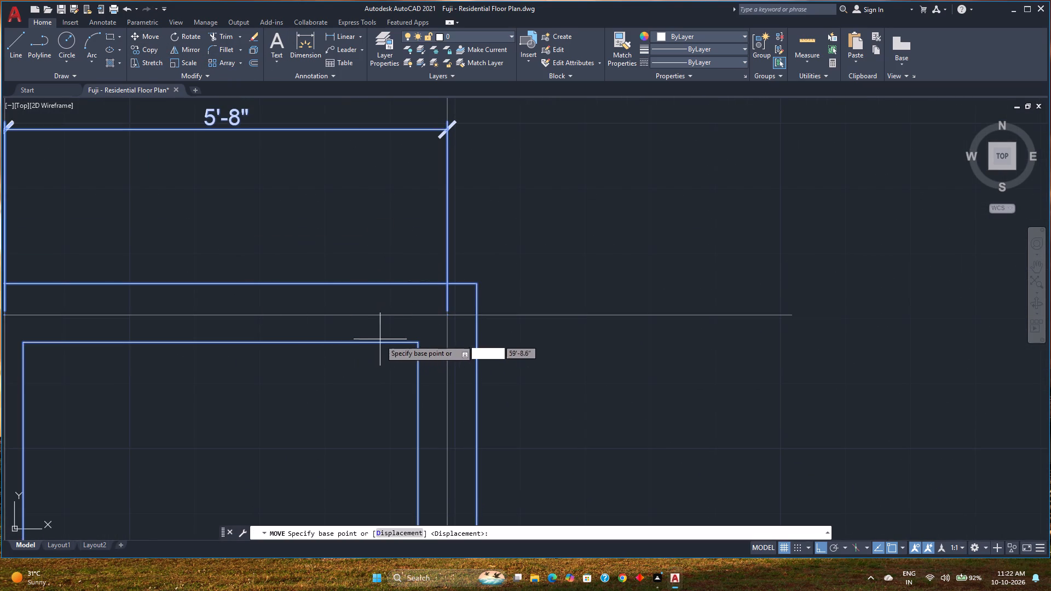
click(416, 343)
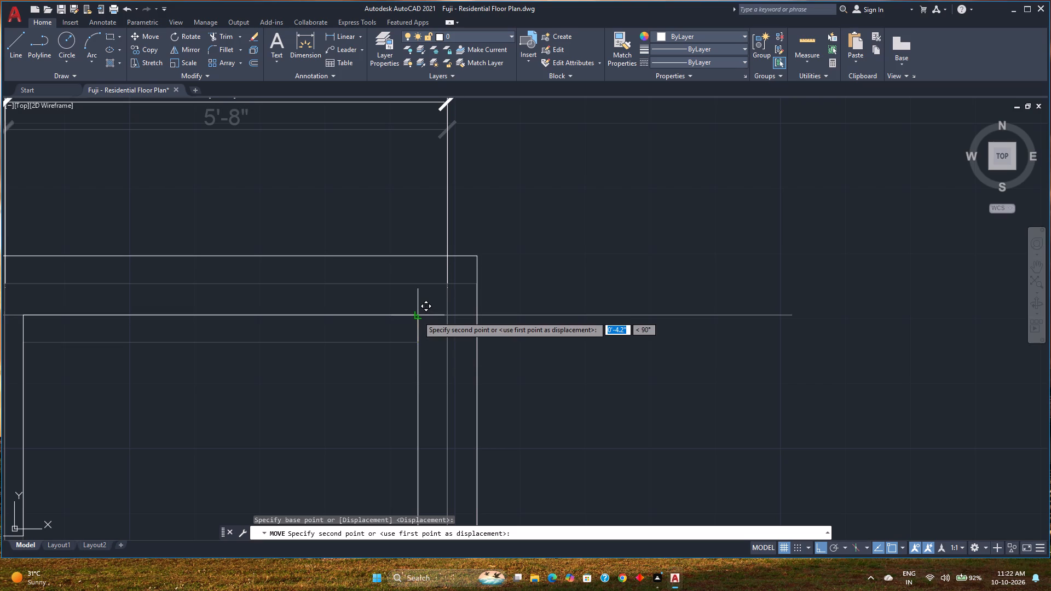
click(418, 315)
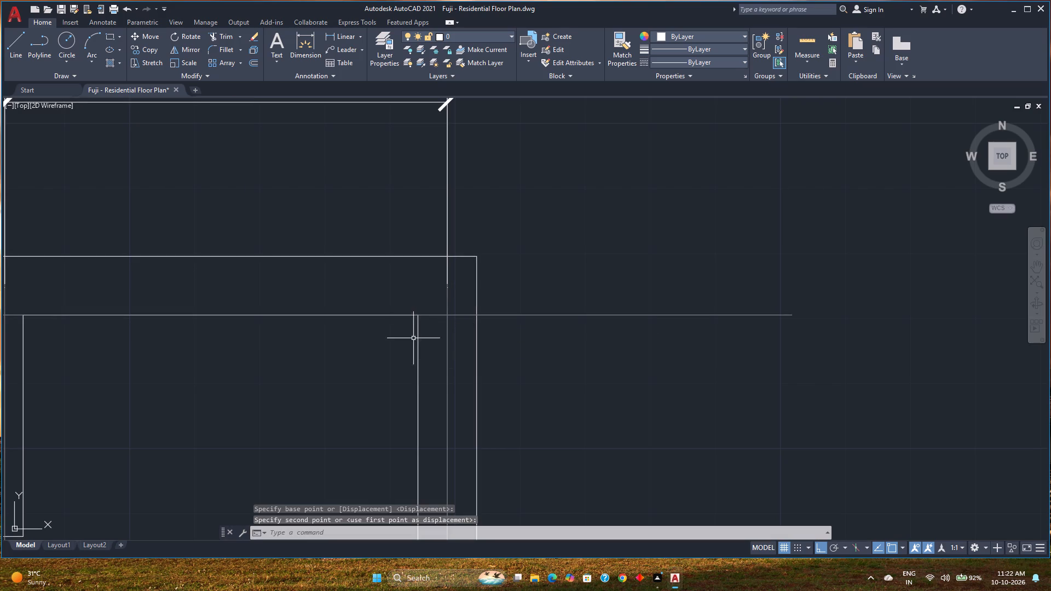
Move the grouped walls and dimensions 4.5" south from the north guide line at the northeast room's inner corner.
click(424, 255)
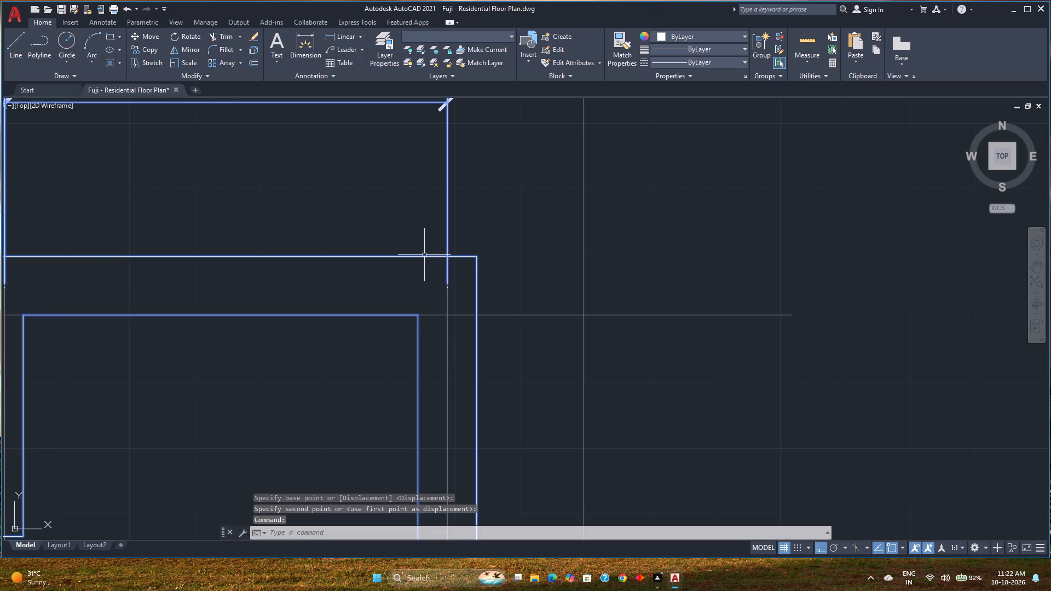
key(m)
key(Return)
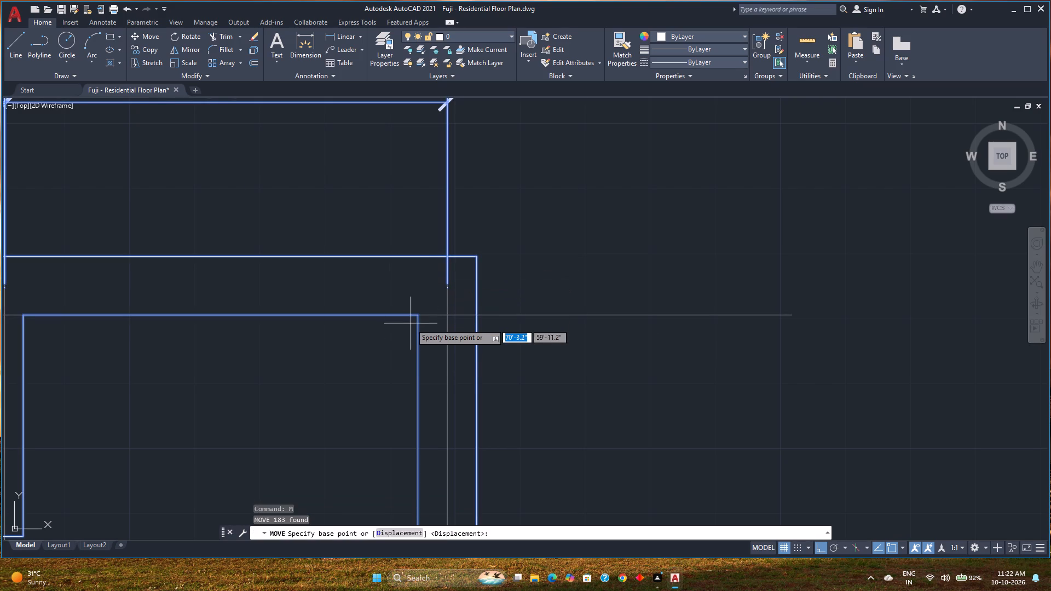
click(415, 316)
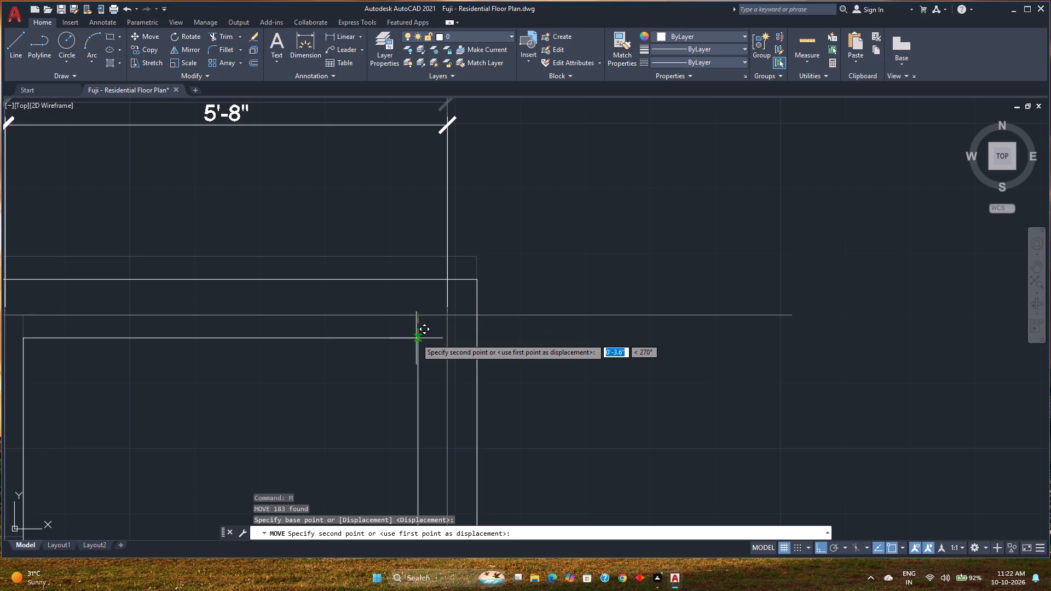
text(4.5)
key(Return)
key(space)
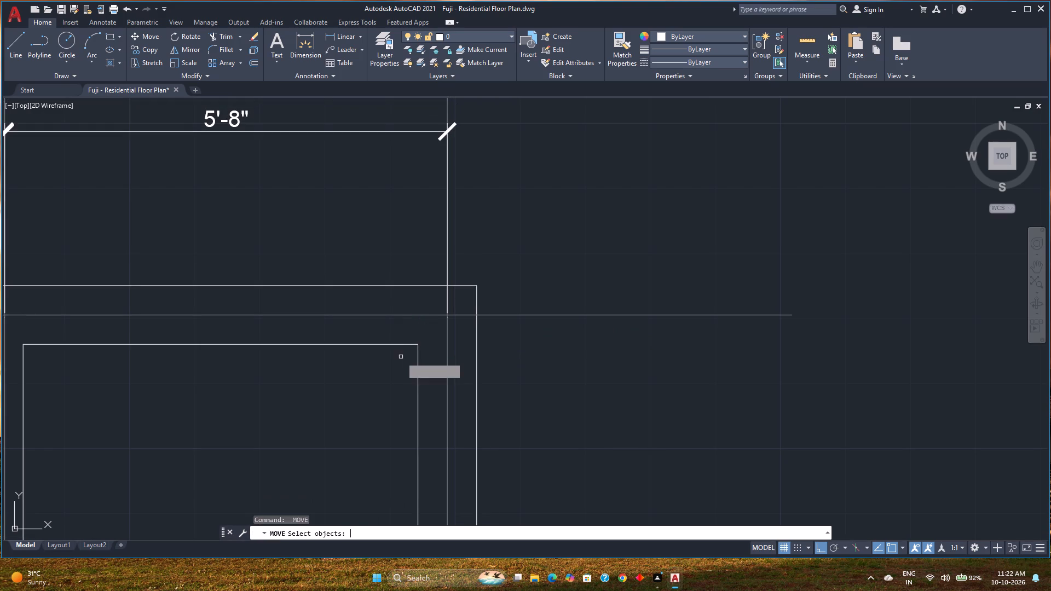
scroll(401, 357, down, 2)
middle_drag(401, 357, 410, 304)
key(Escape)
middle_drag(388, 321, 465, 240)
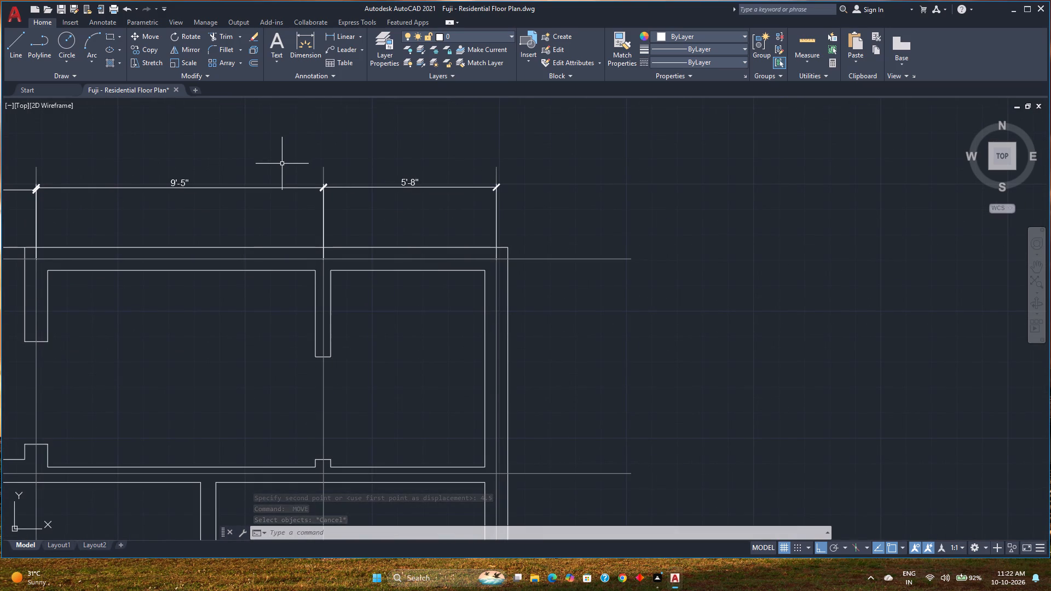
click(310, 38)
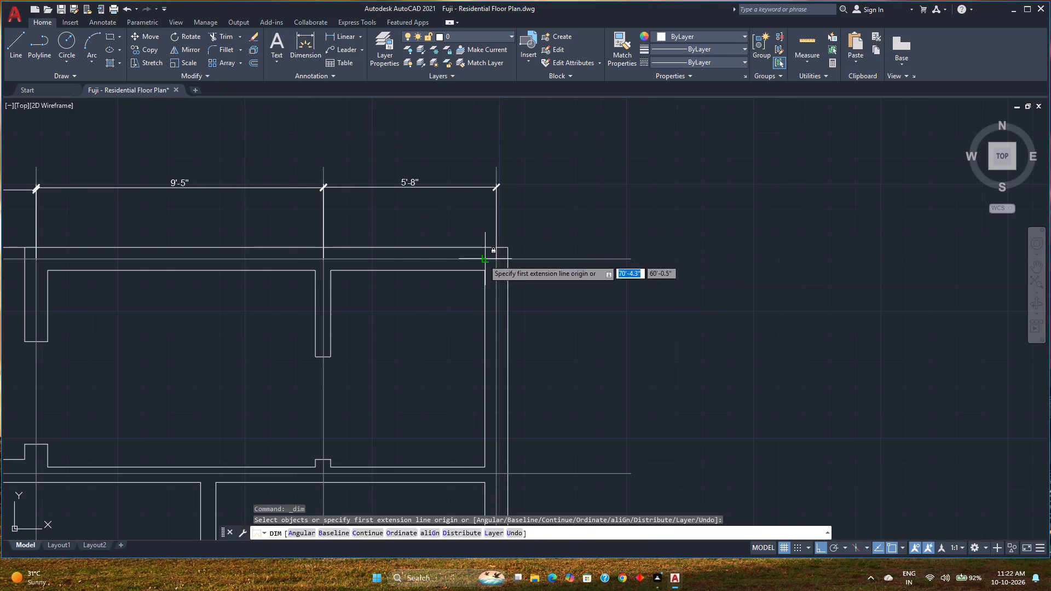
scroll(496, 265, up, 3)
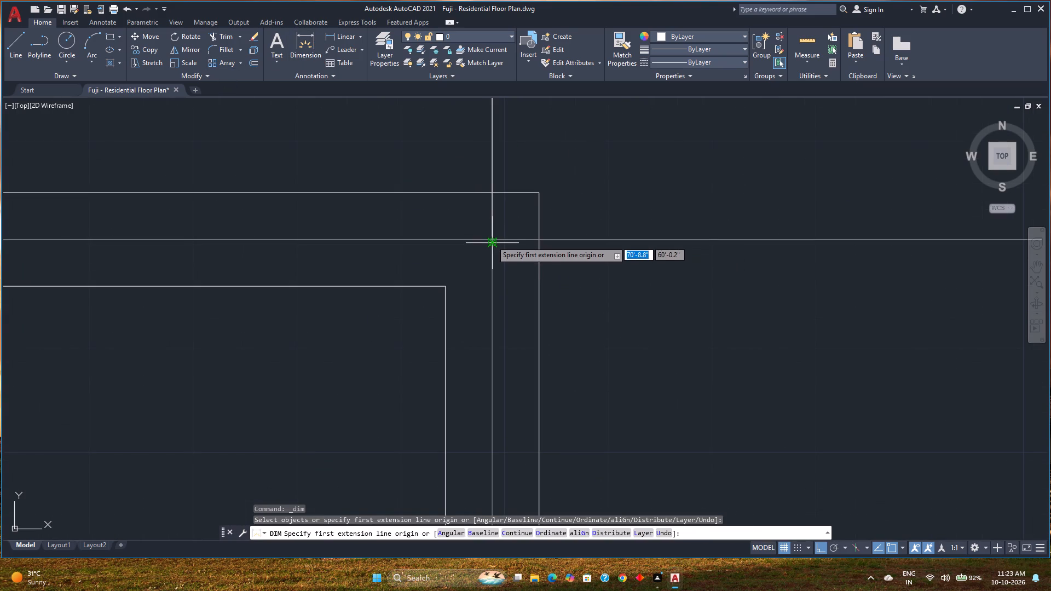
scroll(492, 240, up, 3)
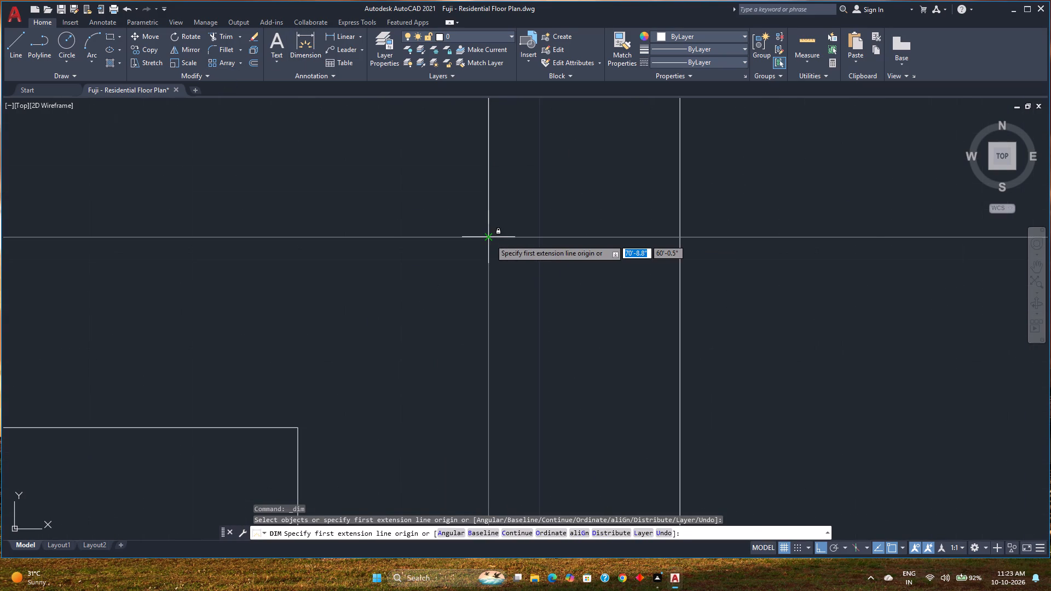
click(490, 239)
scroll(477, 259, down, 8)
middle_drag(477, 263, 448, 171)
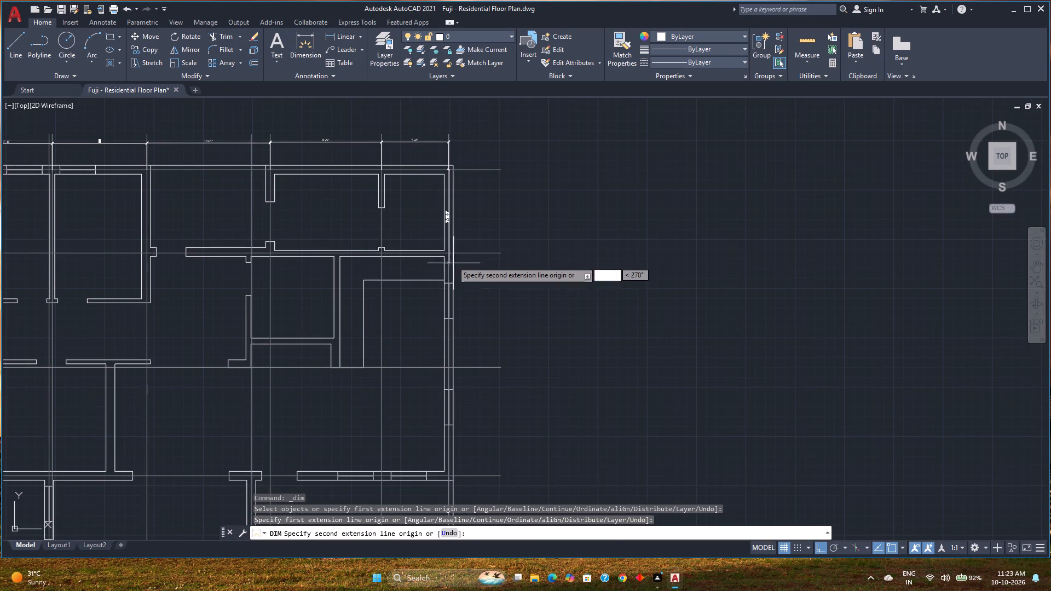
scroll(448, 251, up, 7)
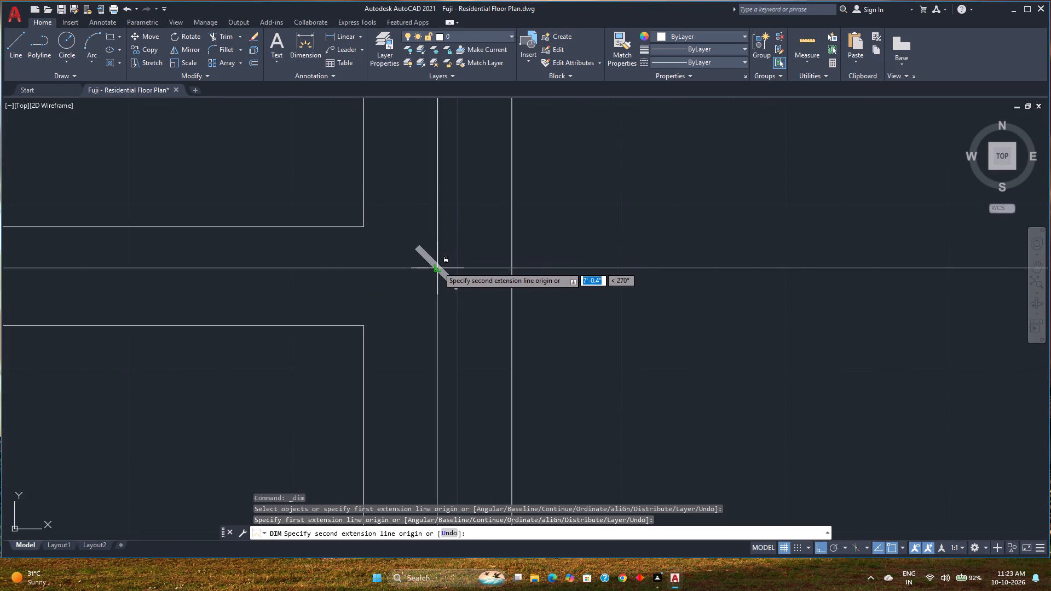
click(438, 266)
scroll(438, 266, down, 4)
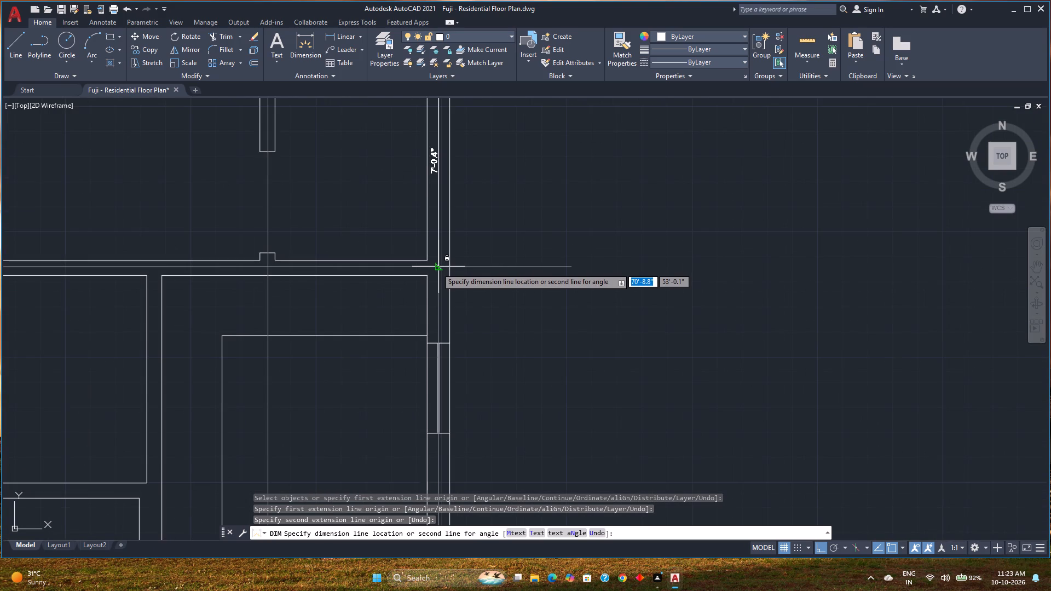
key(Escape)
Unlock the Guide Lines layer to allow editing the guide line along the northeast rooms' south wall.
scroll(437, 266, up, 3)
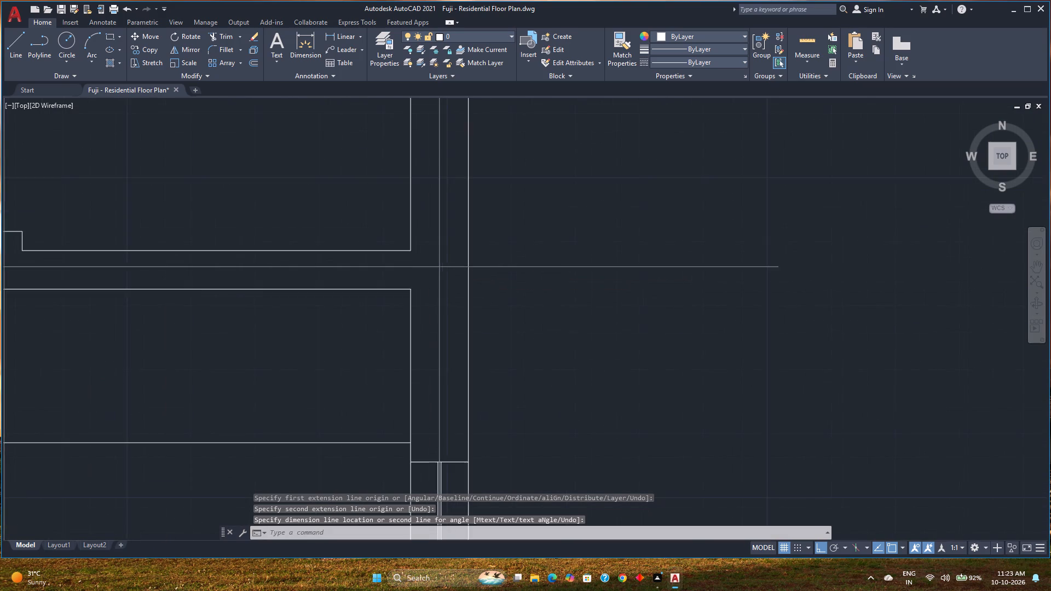
scroll(498, 269, down, 4)
middle_drag(527, 273, 522, 269)
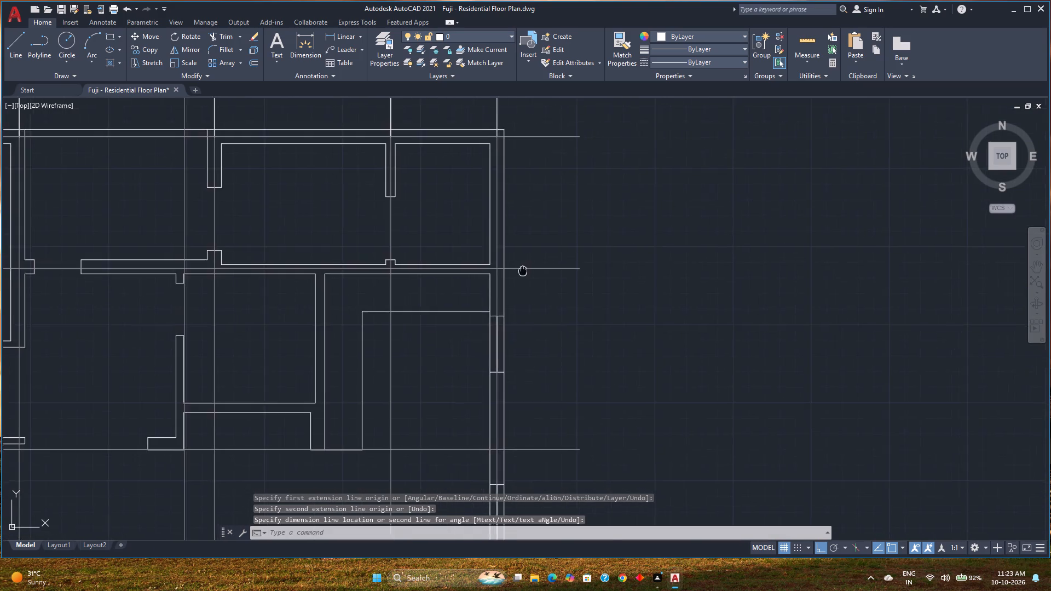
middle_drag(522, 269, 496, 200)
middle_drag(484, 258, 535, 256)
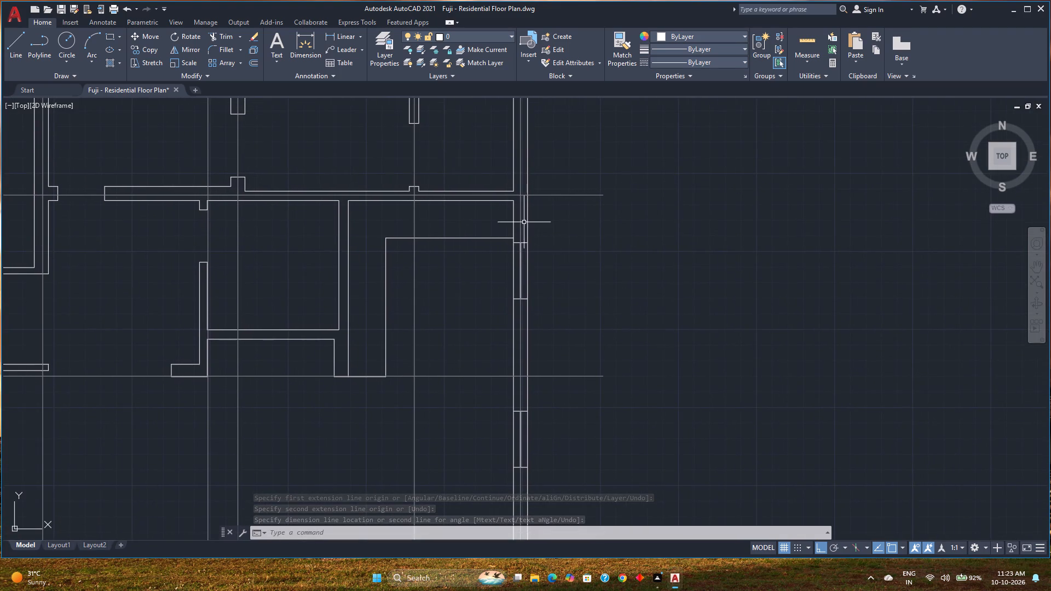
scroll(506, 198, up, 3)
middle_drag(492, 195, 402, 300)
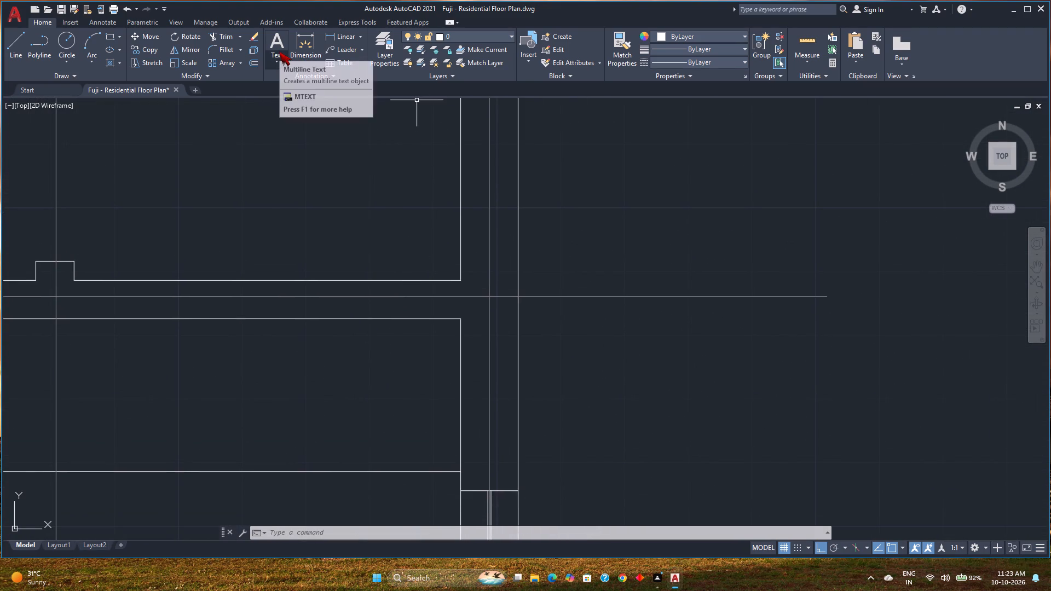
middle_drag(253, 234, 234, 239)
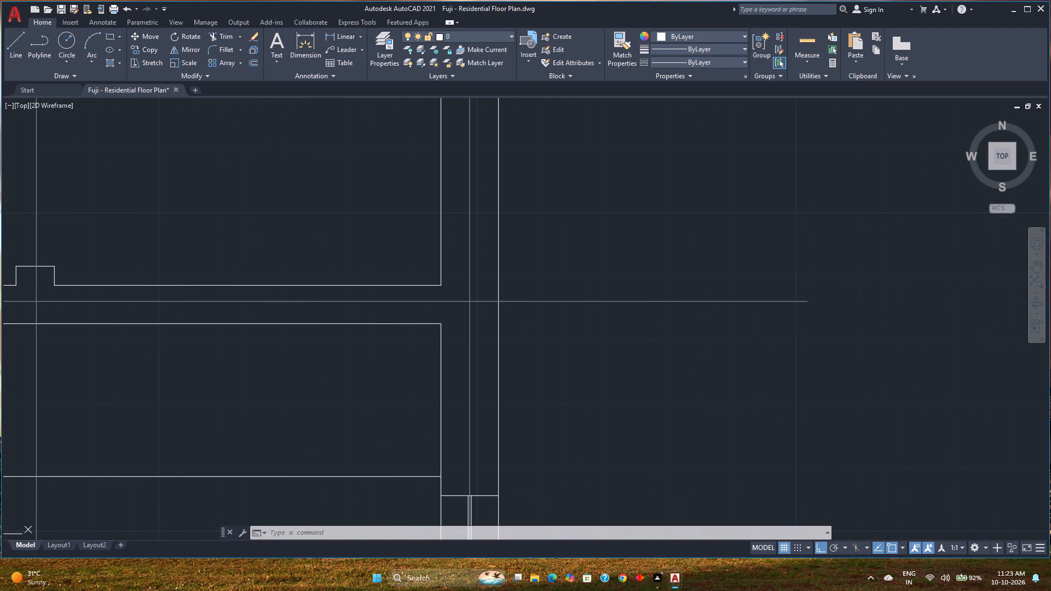
click(480, 34)
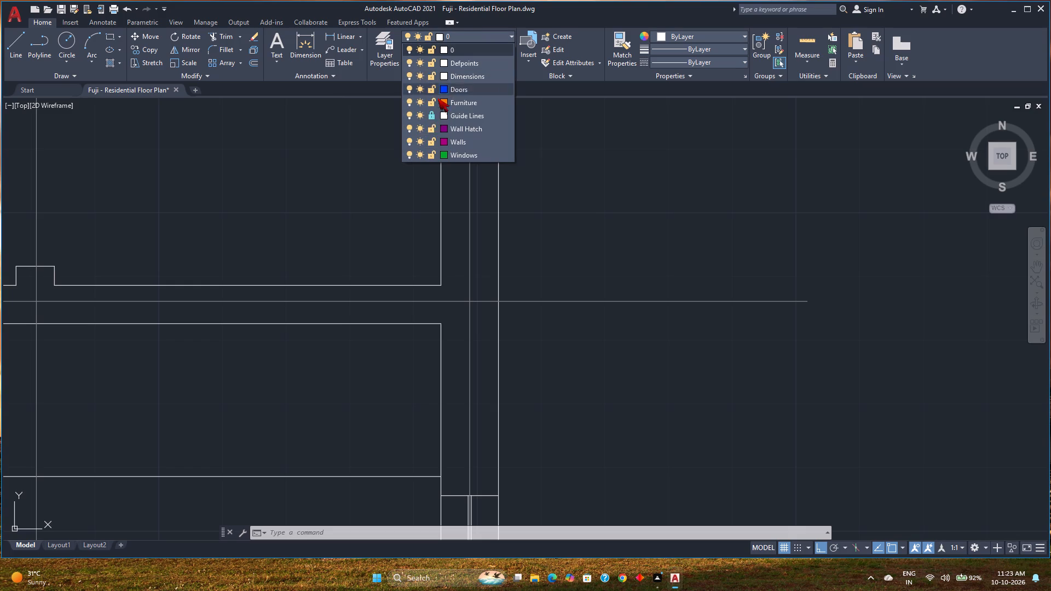
click(429, 113)
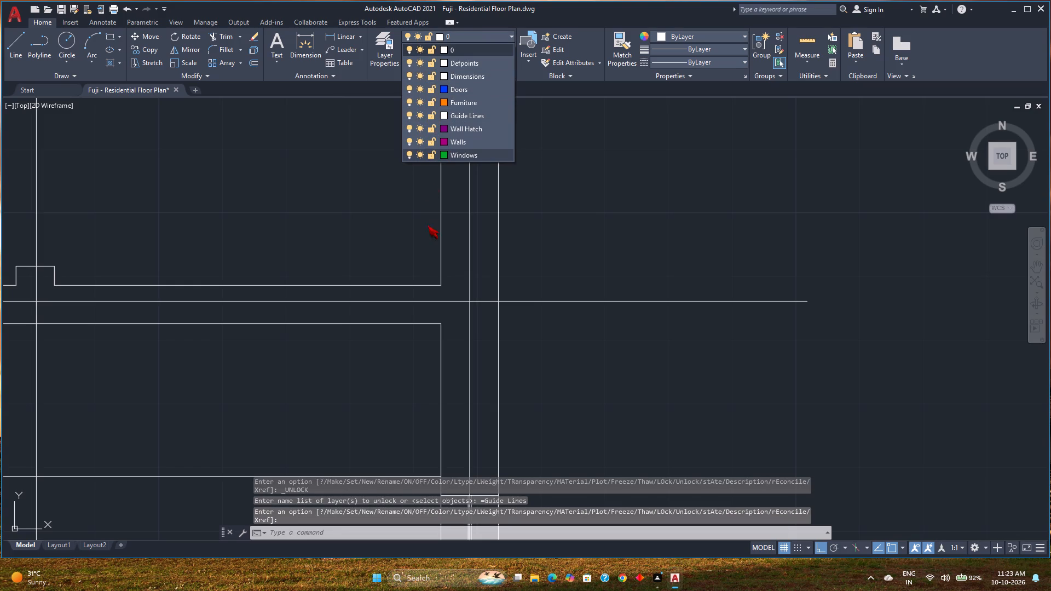
key(Escape)
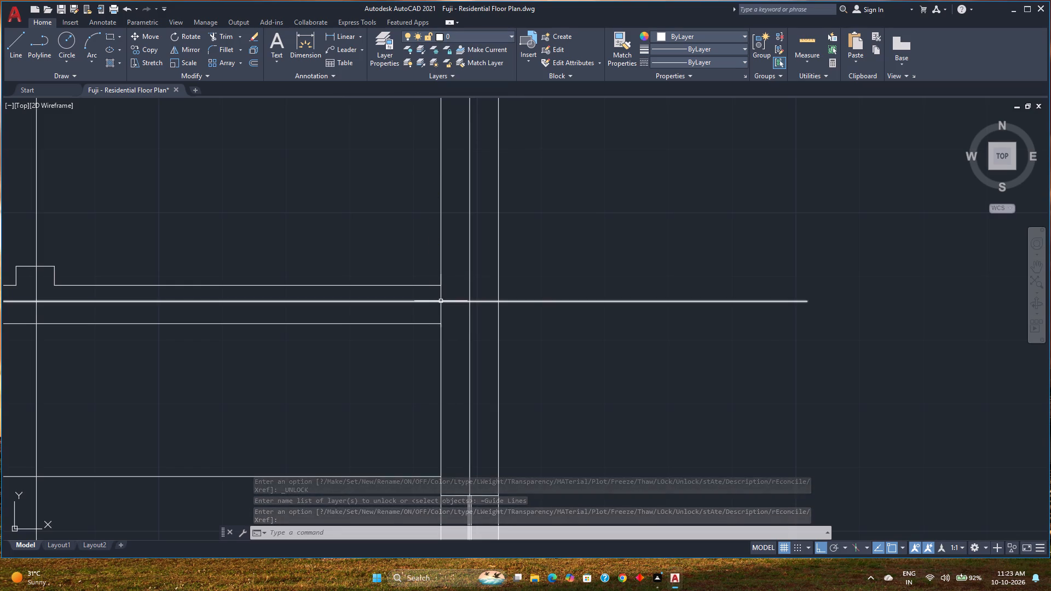
Move the horizontal guide line in the northeast rooms' south wall to the midpoint between the wall's two faces, using m2p.
click(441, 301)
key(m)
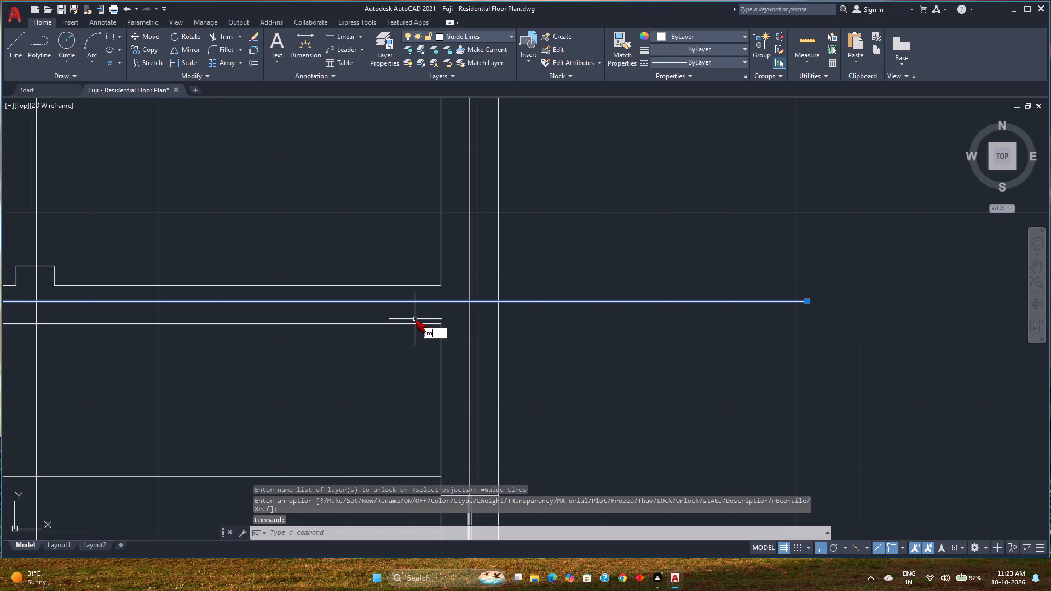
key(Return)
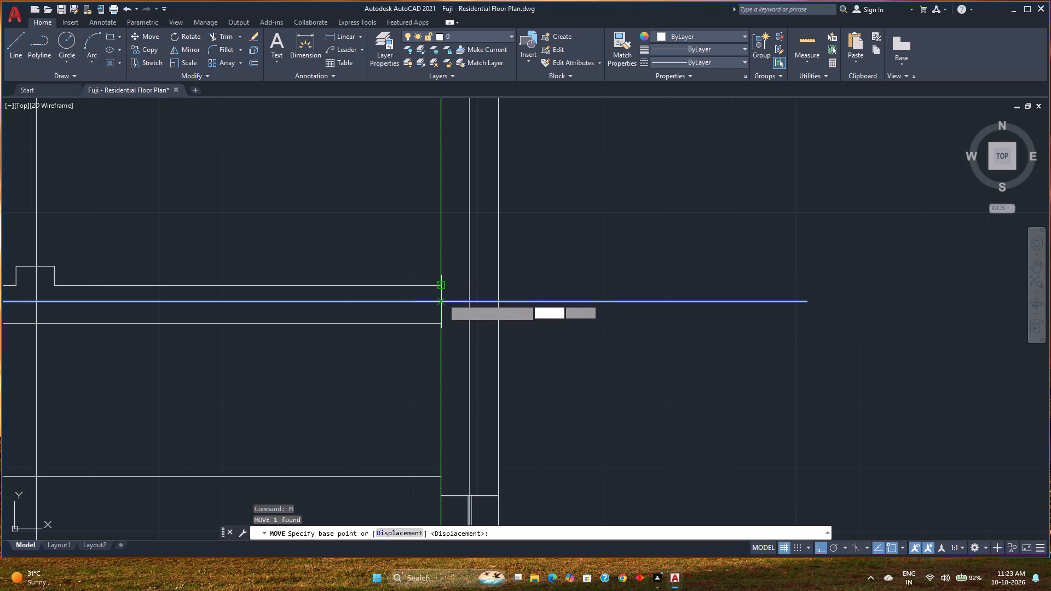
click(443, 299)
text(m2p)
key(Return)
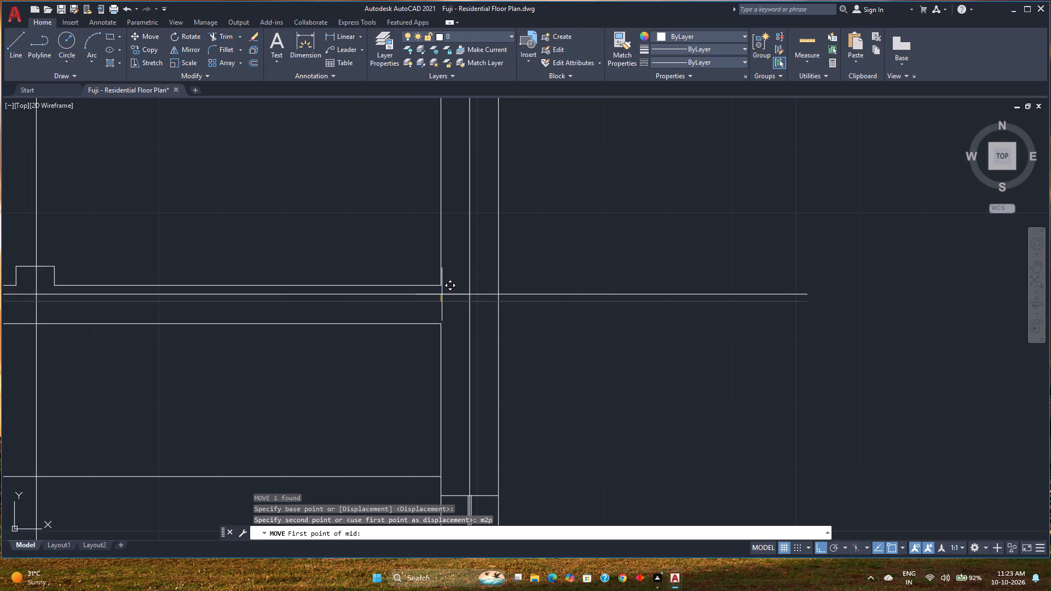
click(438, 287)
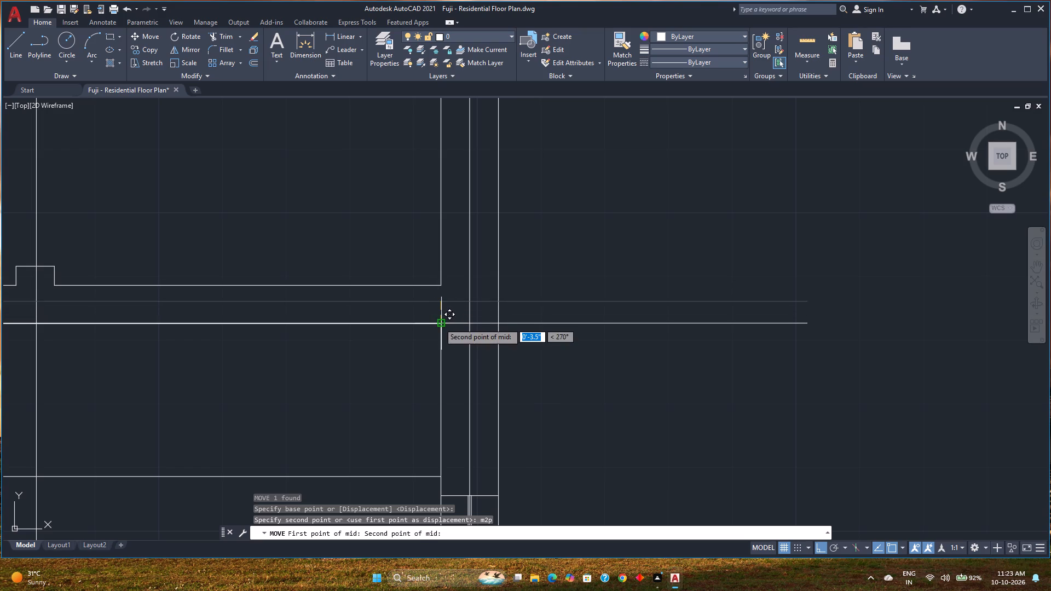
click(439, 323)
key(Escape)
Lock the Guide Lines layer.
scroll(428, 308, down, 1)
middle_drag(428, 308, 430, 352)
click(484, 38)
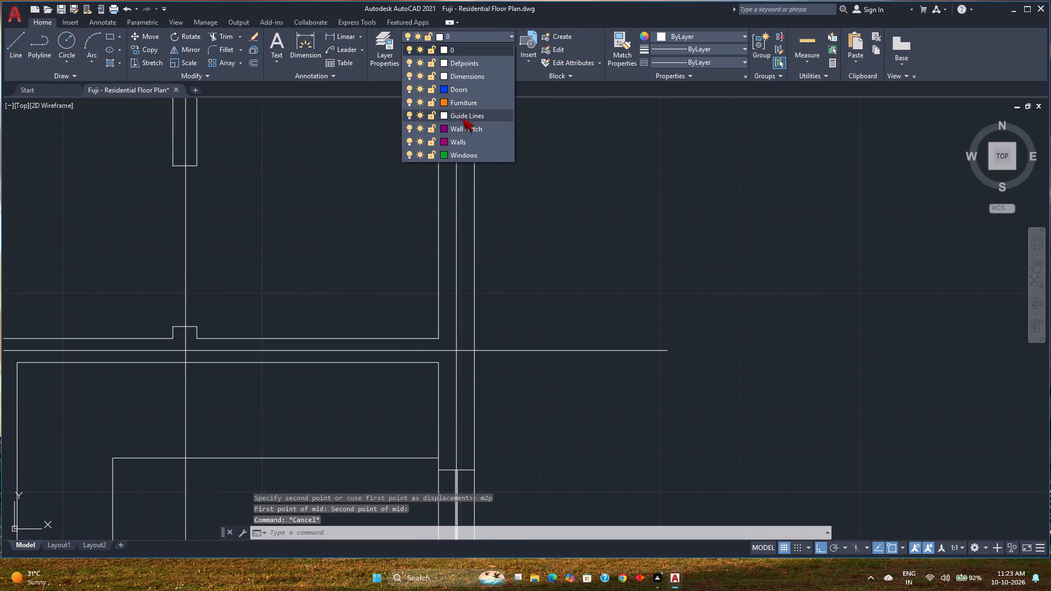
click(431, 116)
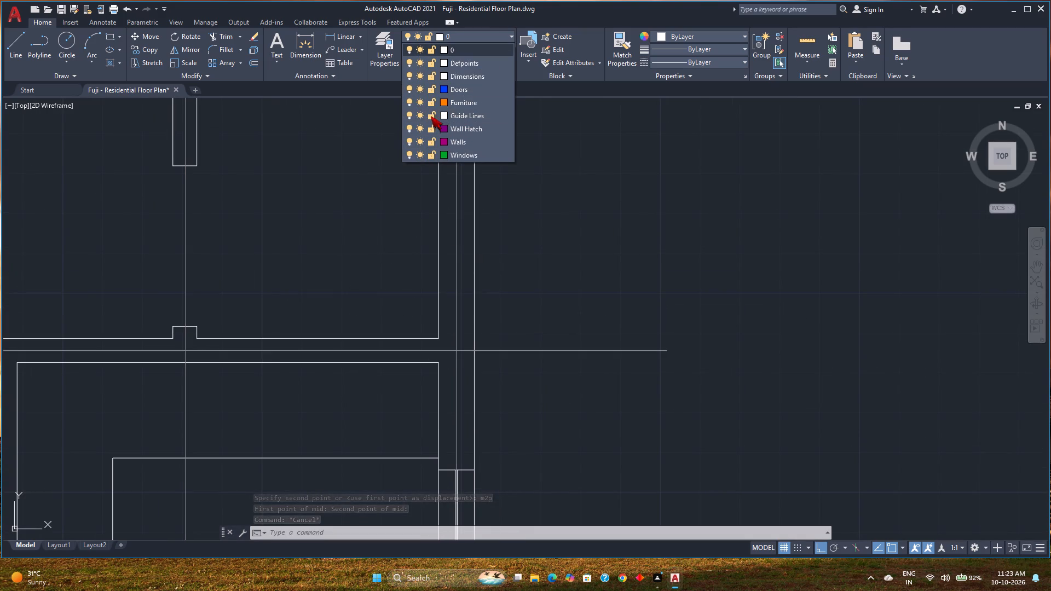
click(308, 40)
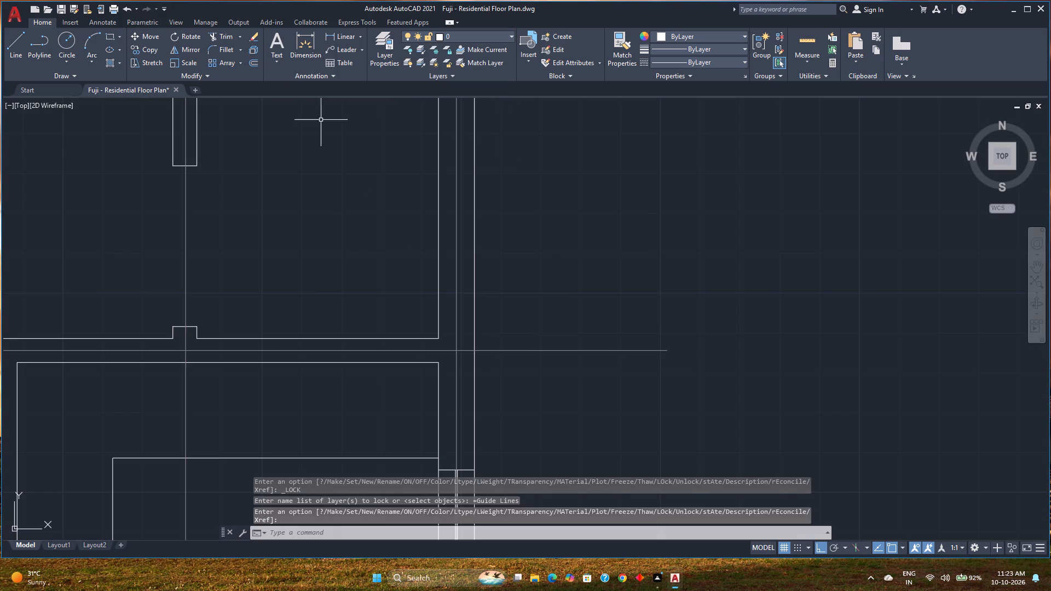
Dimension 7'1" between the north guide line and the northeast rooms' south wall guide line, placing it outside the east wall.
middle_drag(404, 254, 399, 370)
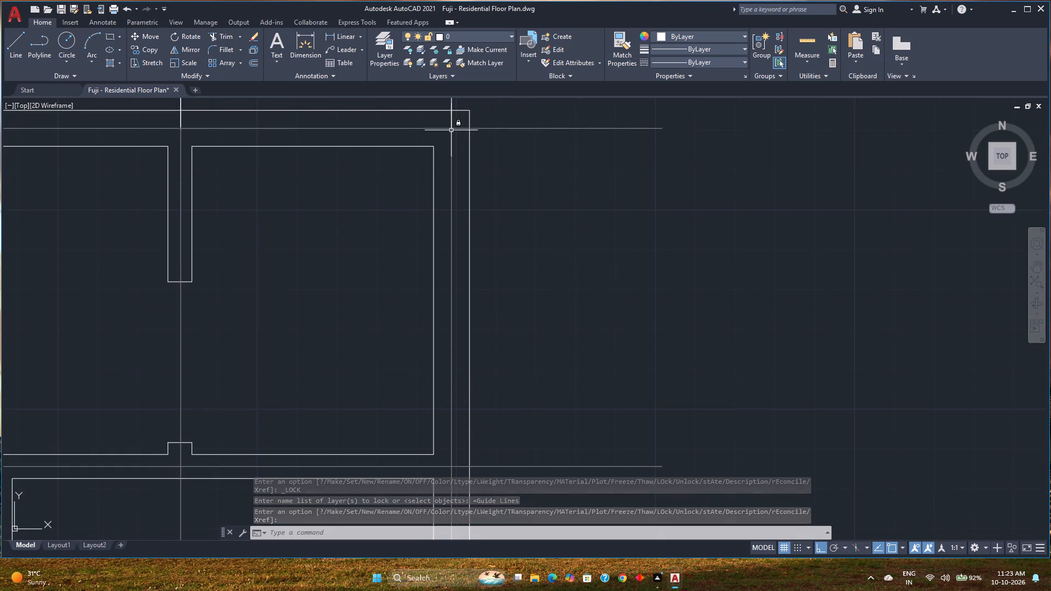
click(303, 36)
scroll(443, 141, up, 2)
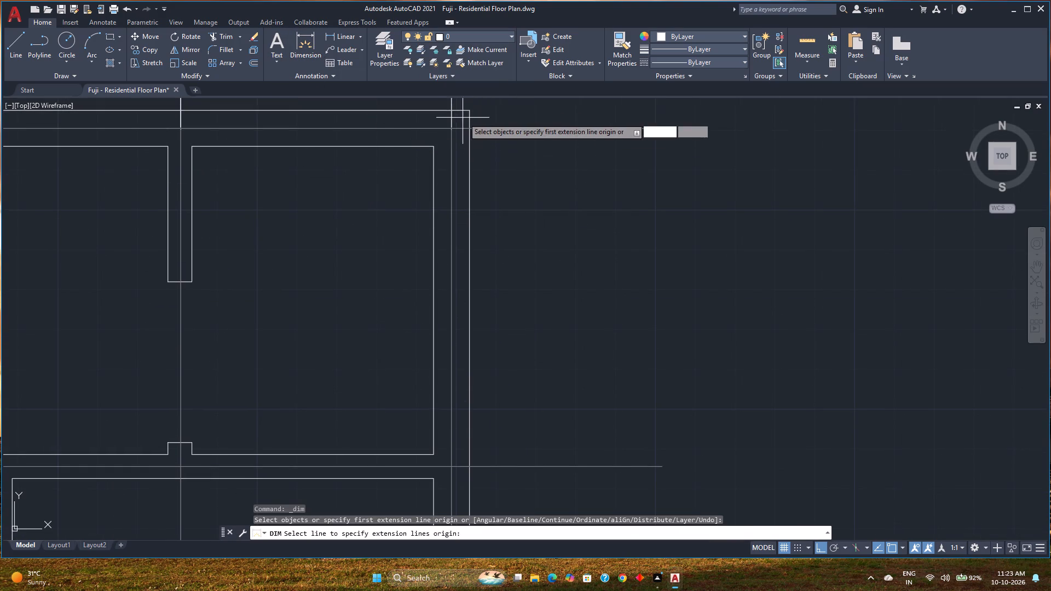
scroll(449, 118, up, 5)
scroll(477, 189, up, 3)
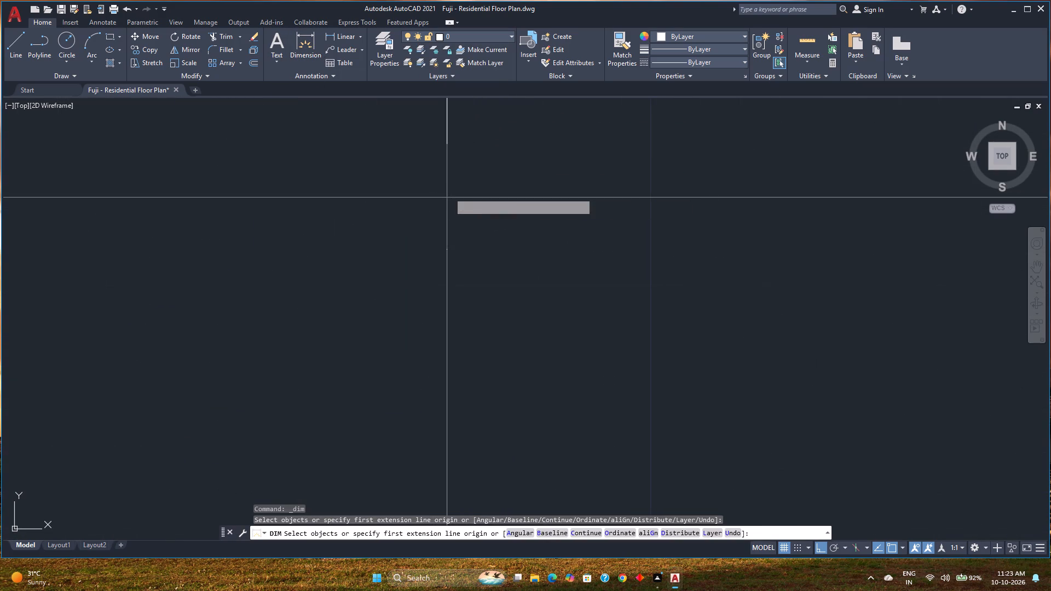
click(447, 197)
scroll(401, 190, down, 11)
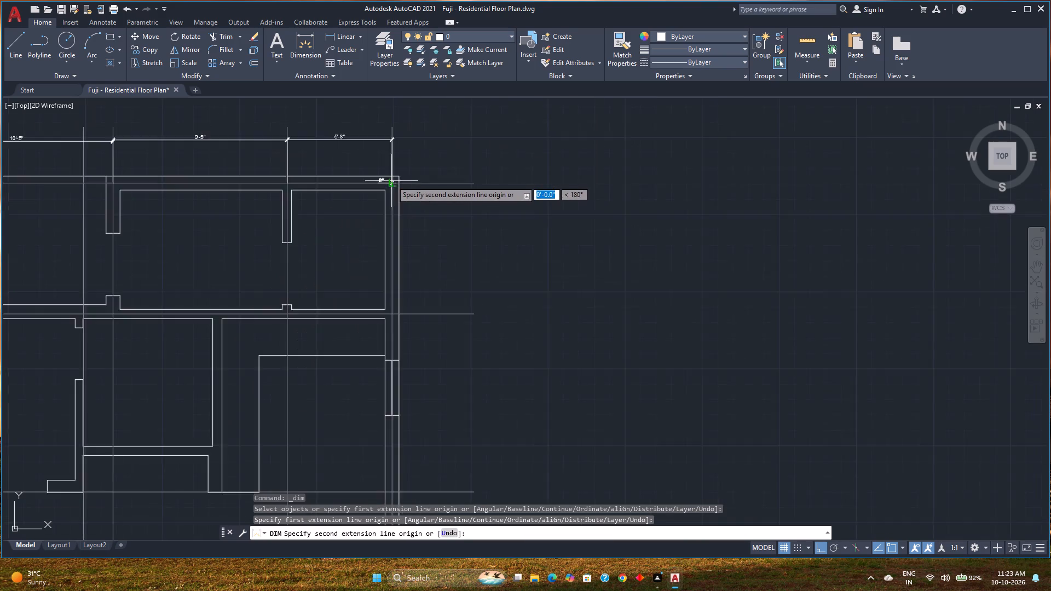
scroll(391, 181, down, 3)
scroll(392, 235, up, 4)
scroll(376, 192, up, 3)
middle_drag(379, 201, 382, 357)
scroll(369, 241, down, 1)
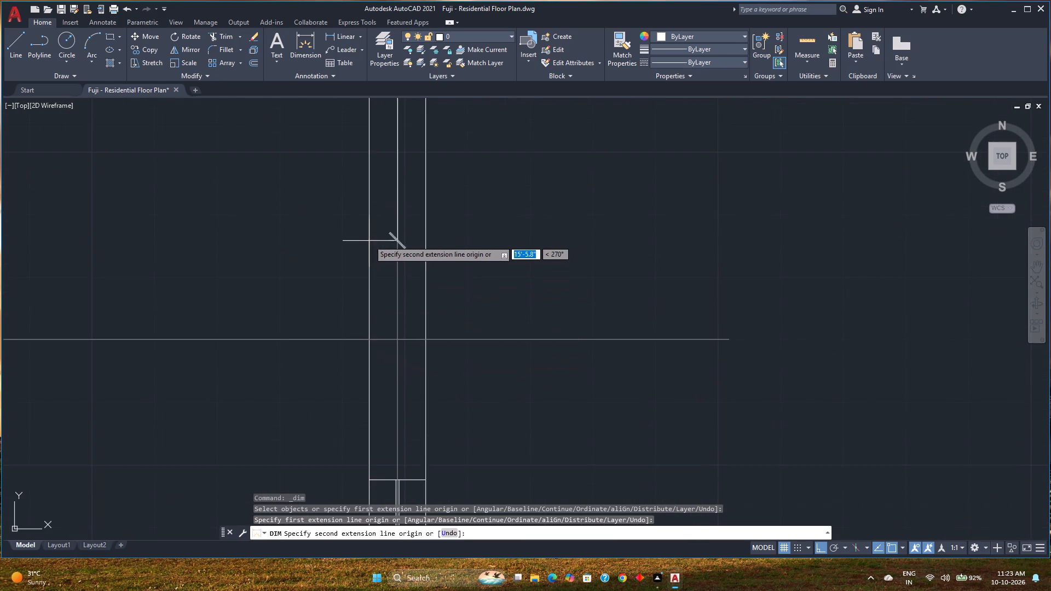
scroll(369, 240, down, 4)
middle_drag(367, 187, 371, 296)
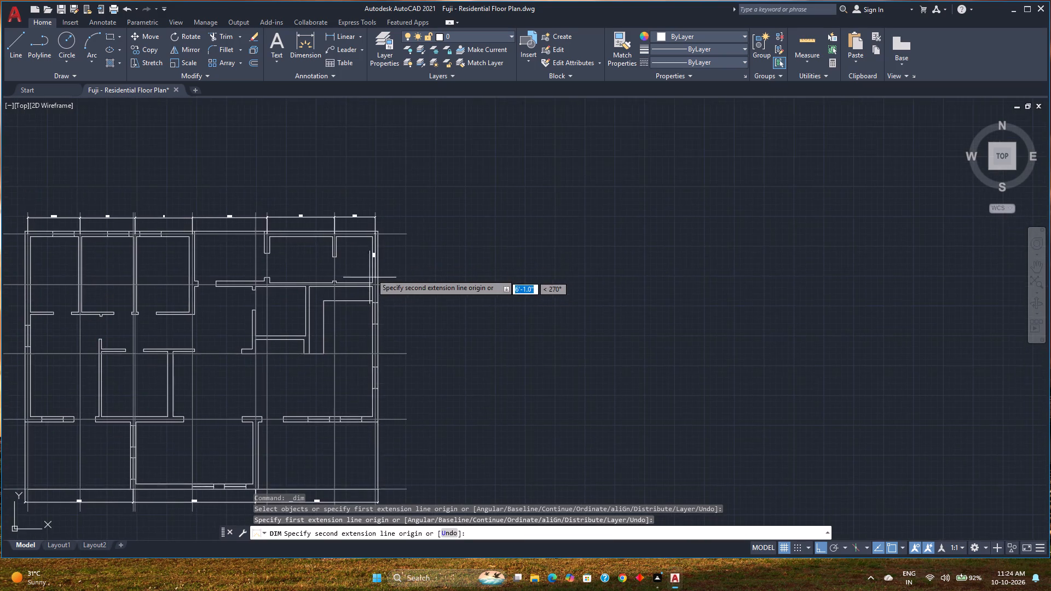
scroll(371, 274, up, 4)
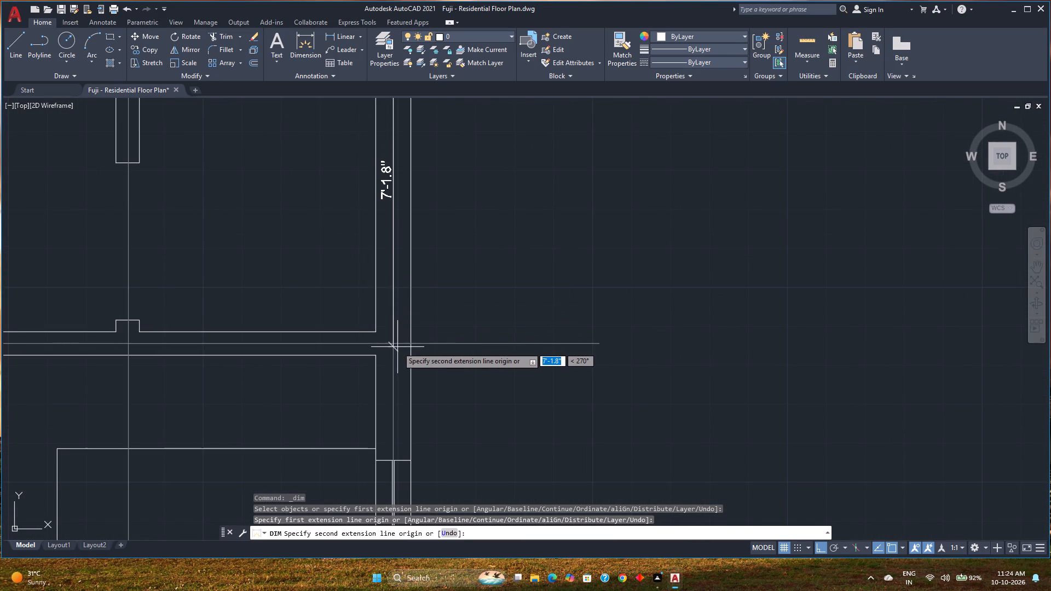
scroll(394, 346, up, 8)
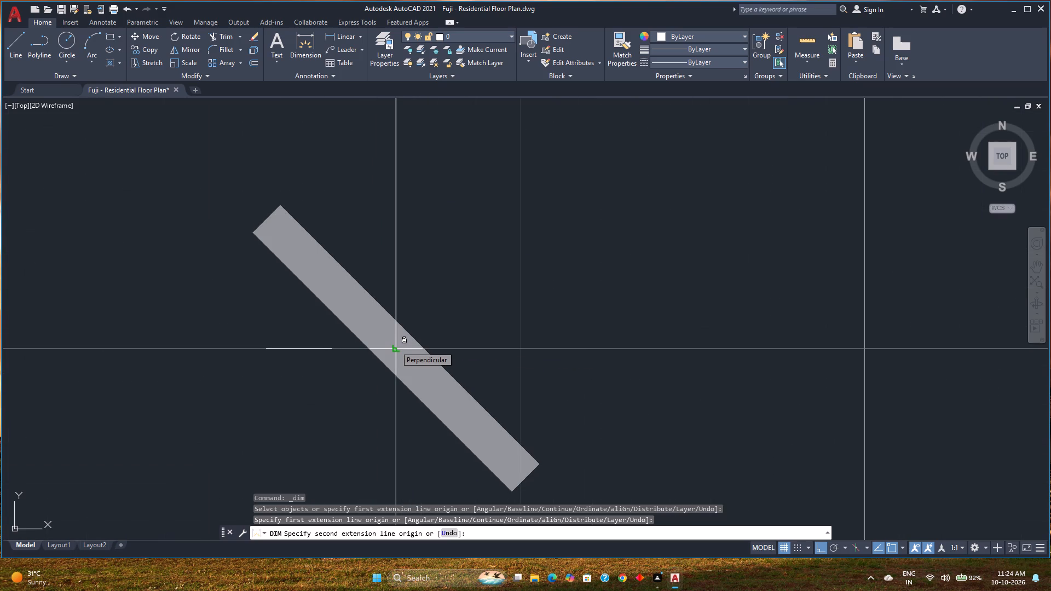
key(7)
key(apostrophe)
text(1")
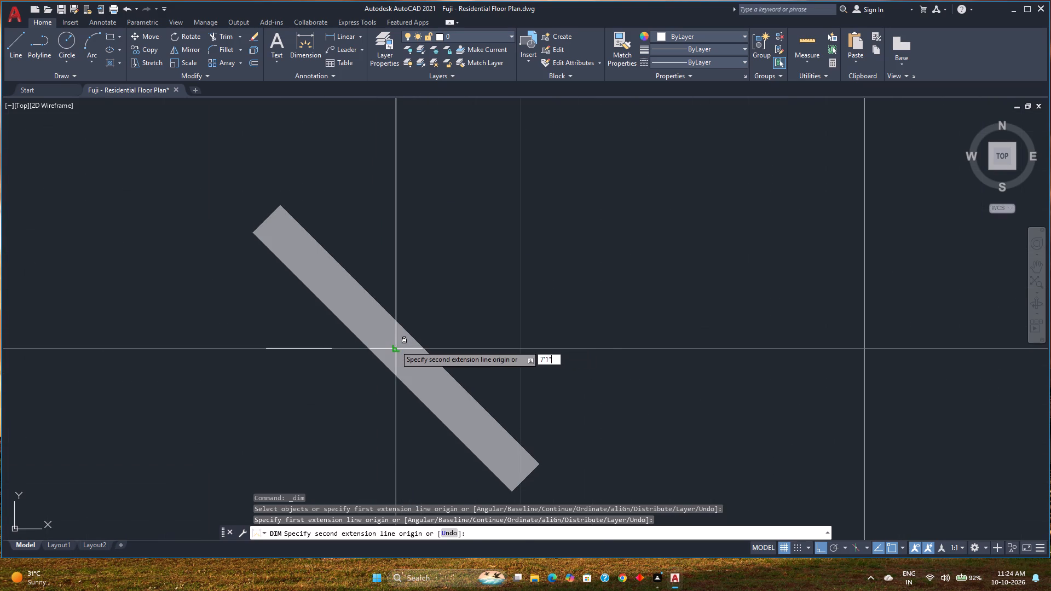
key(Return)
scroll(576, 357, down, 3)
scroll(639, 357, down, 3)
middle_drag(639, 357, 389, 362)
scroll(403, 363, down, 2)
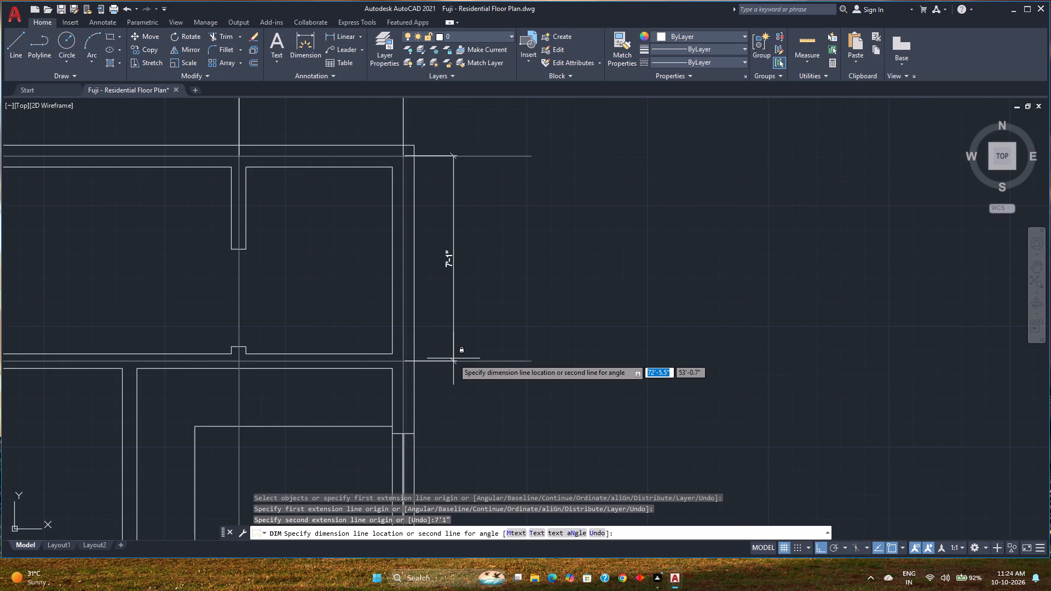
click(465, 360)
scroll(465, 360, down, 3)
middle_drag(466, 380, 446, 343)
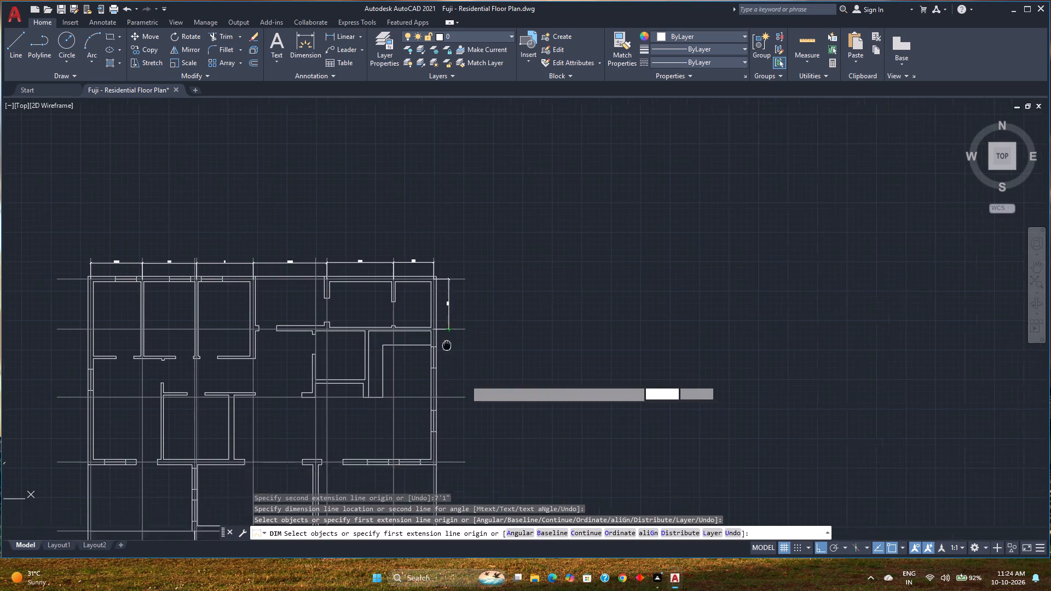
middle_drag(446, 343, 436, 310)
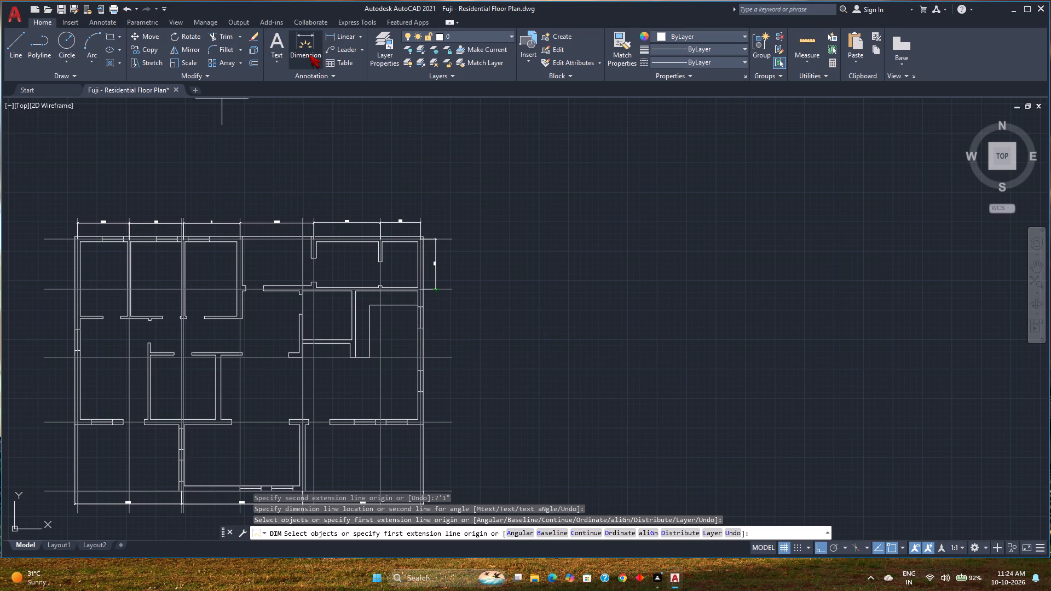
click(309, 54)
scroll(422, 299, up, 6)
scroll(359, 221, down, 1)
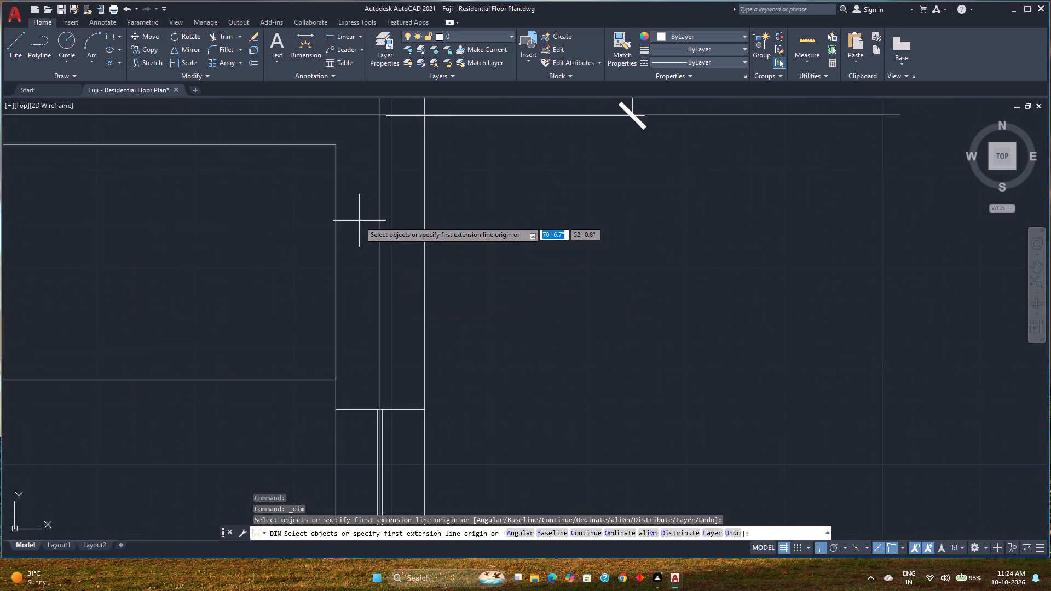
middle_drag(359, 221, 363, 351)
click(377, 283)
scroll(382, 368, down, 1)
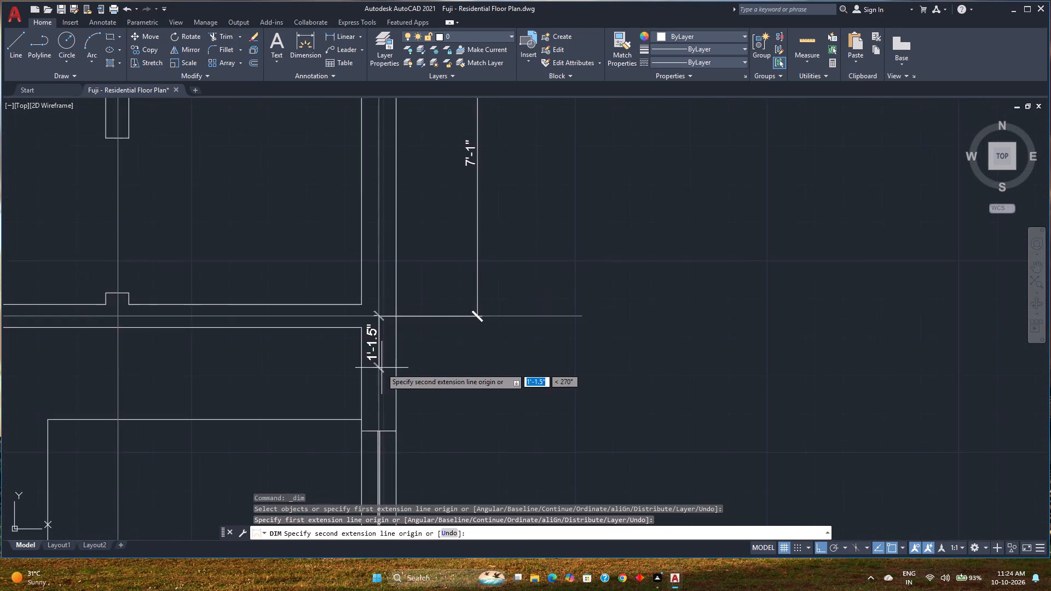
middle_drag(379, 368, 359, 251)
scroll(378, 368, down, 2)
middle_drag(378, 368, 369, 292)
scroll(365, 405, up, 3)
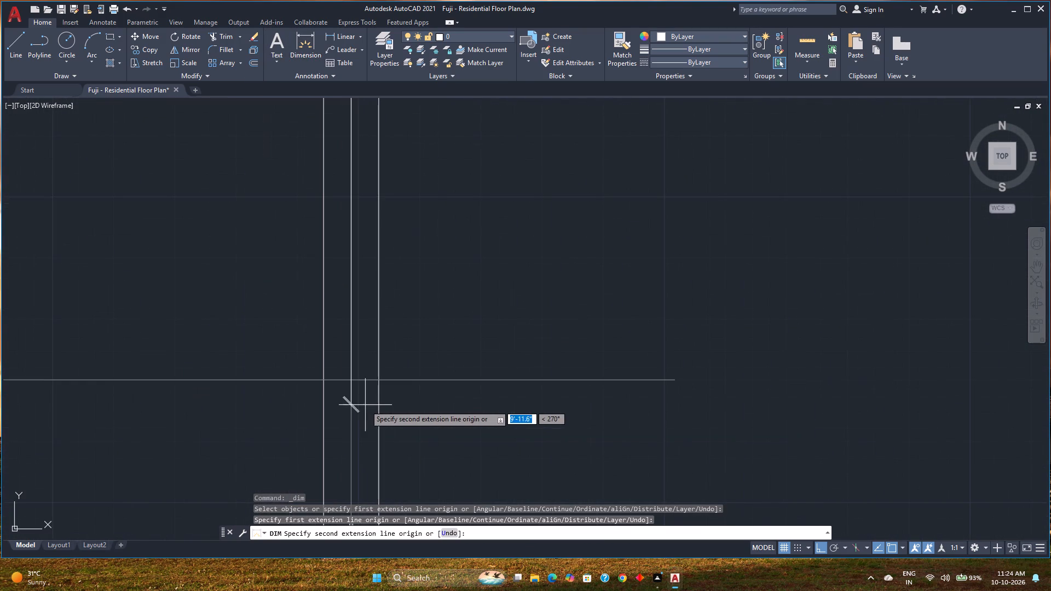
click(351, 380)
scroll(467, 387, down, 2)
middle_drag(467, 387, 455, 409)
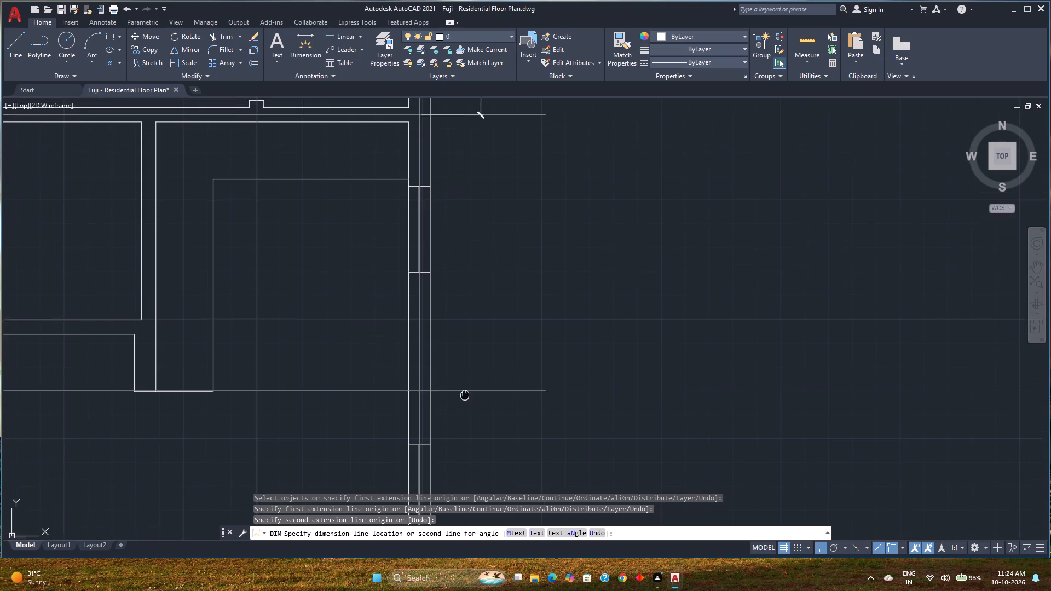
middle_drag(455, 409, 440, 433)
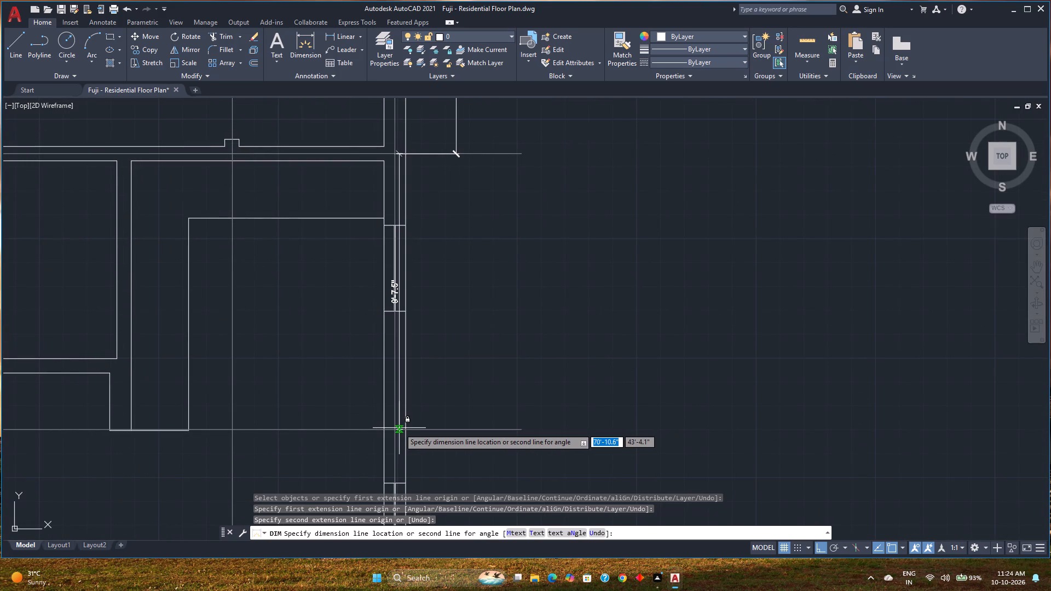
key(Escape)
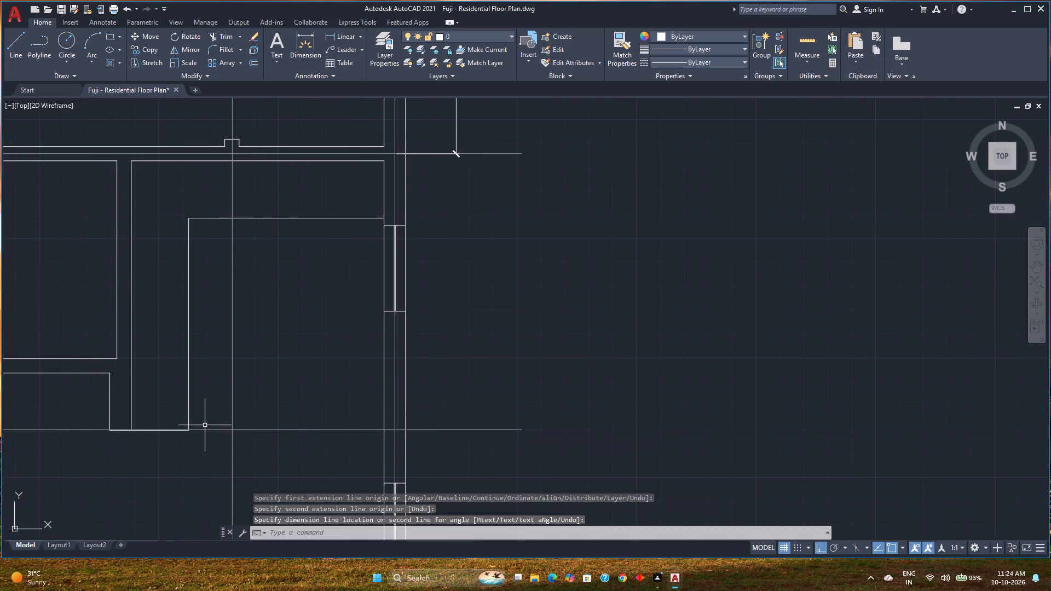
Unlock the Guide Lines layer to allow editing its lines.
scroll(203, 435, up, 2)
middle_drag(209, 434, 245, 418)
scroll(254, 413, down, 3)
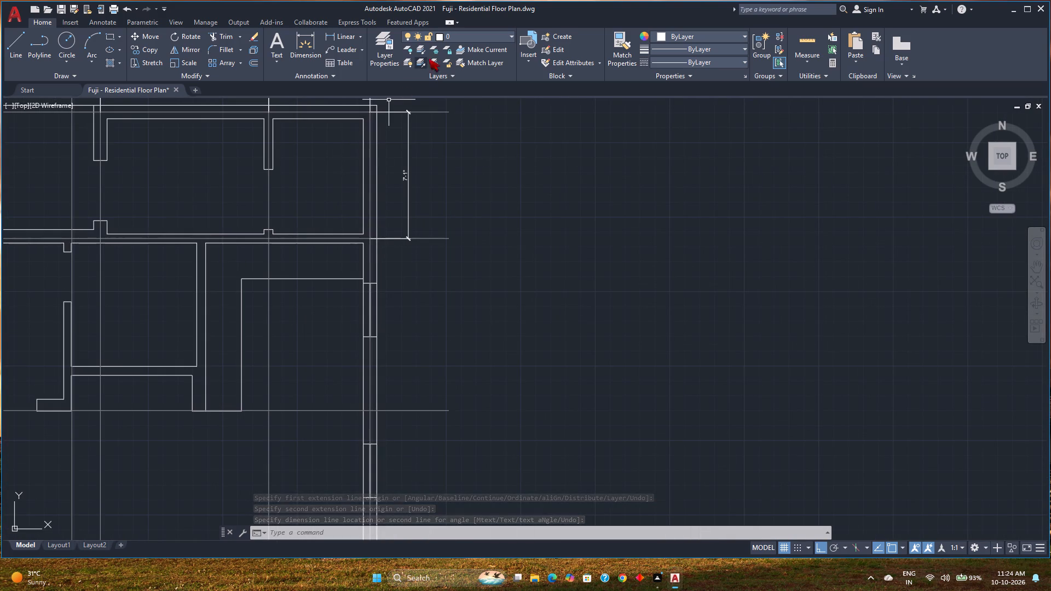
click(472, 38)
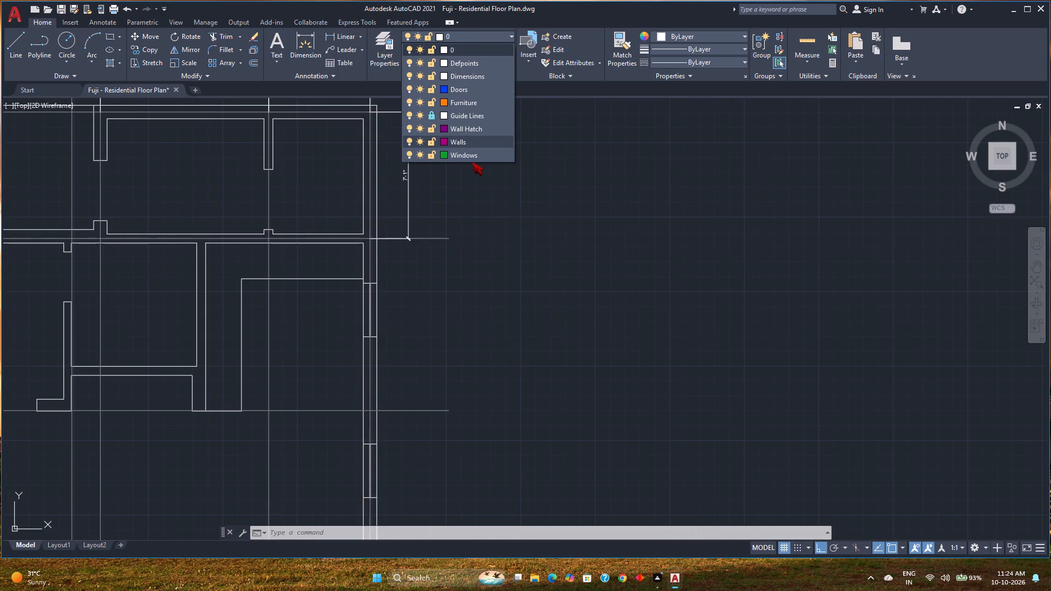
click(432, 114)
click(421, 412)
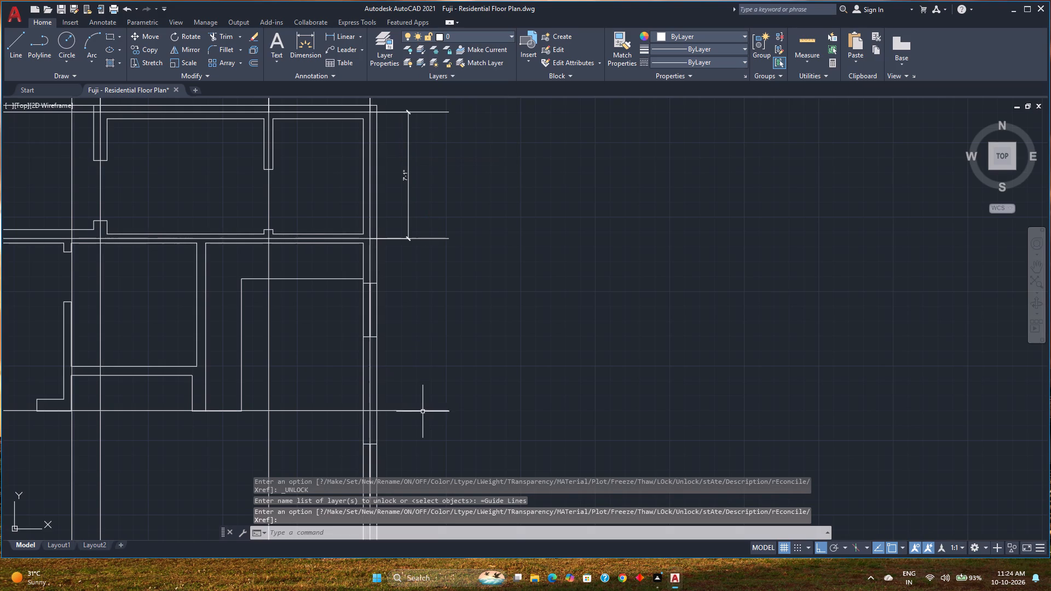
Delete the horizontal guide line running along the south ends of the interior walls below the northeast rooms.
click(423, 411)
key(Delete)
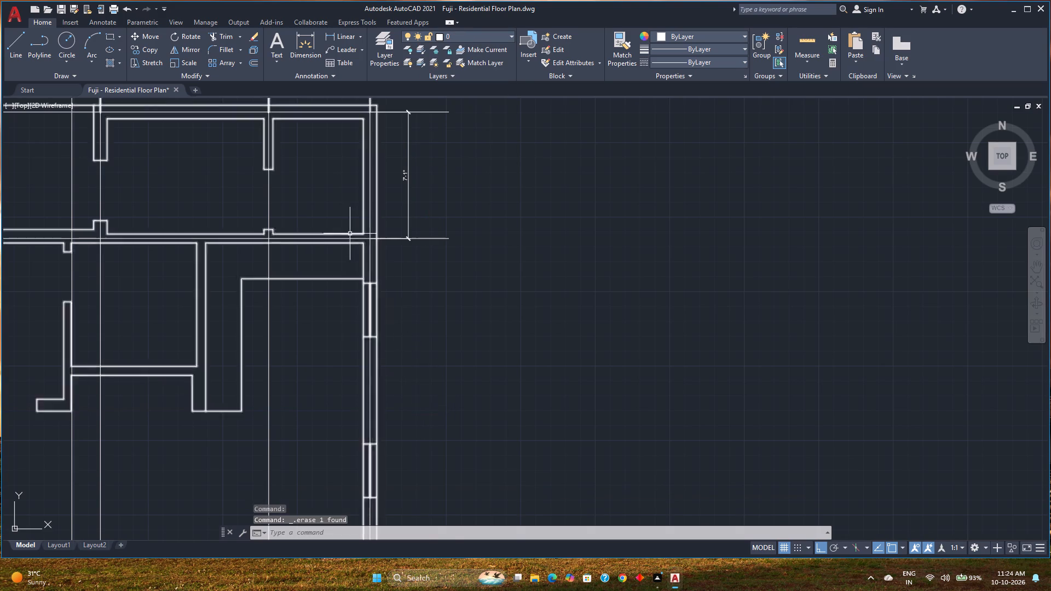
Measure the distance from the guide line to the south face of the northeast rooms' south wall.
scroll(350, 234, up, 5)
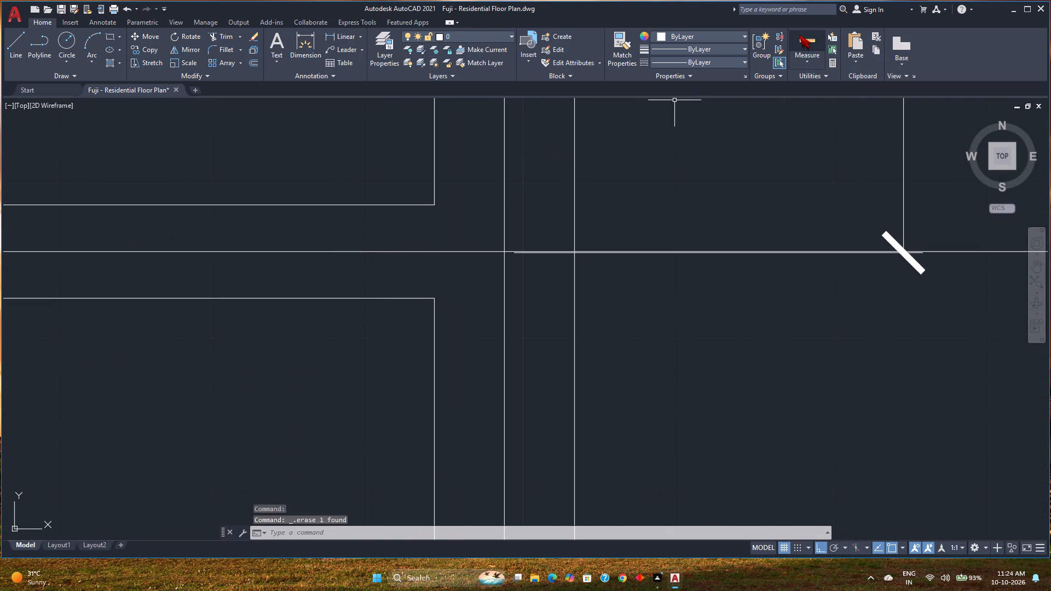
click(804, 35)
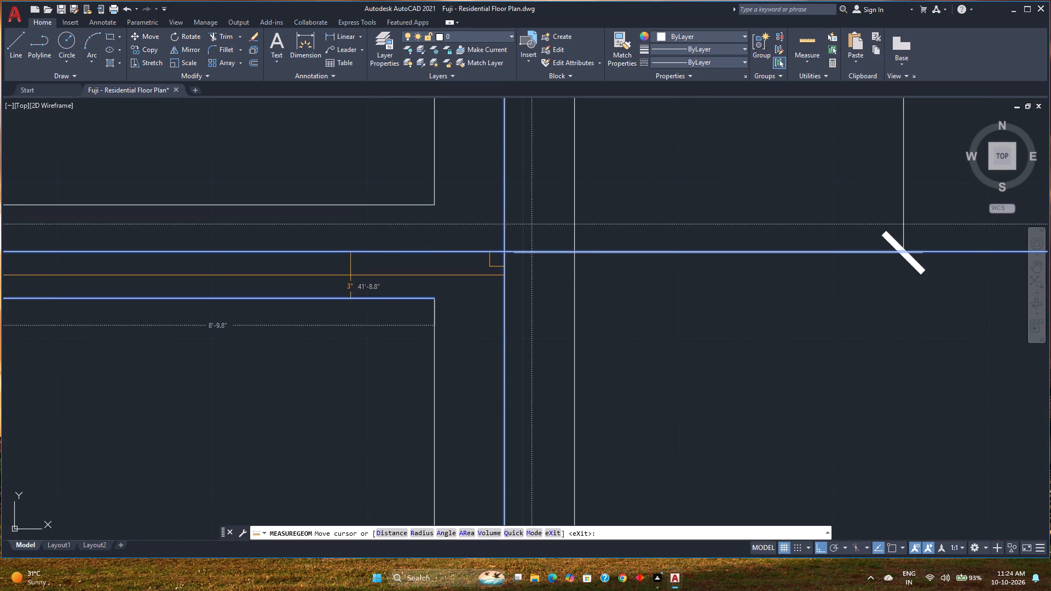
key(Escape)
Offset the guide line in the northeast rooms' south wall 9'8" to the south.
scroll(343, 287, down, 3)
middle_drag(340, 354, 337, 347)
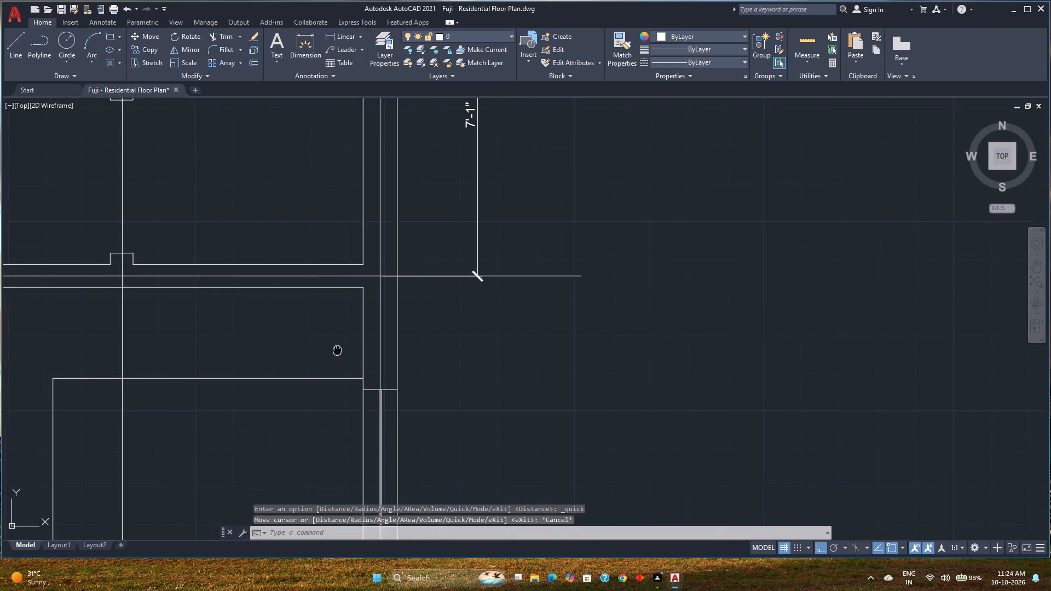
middle_drag(337, 347, 353, 294)
scroll(310, 320, down, 1)
middle_drag(310, 320, 379, 318)
middle_drag(360, 358, 374, 325)
scroll(369, 340, down, 1)
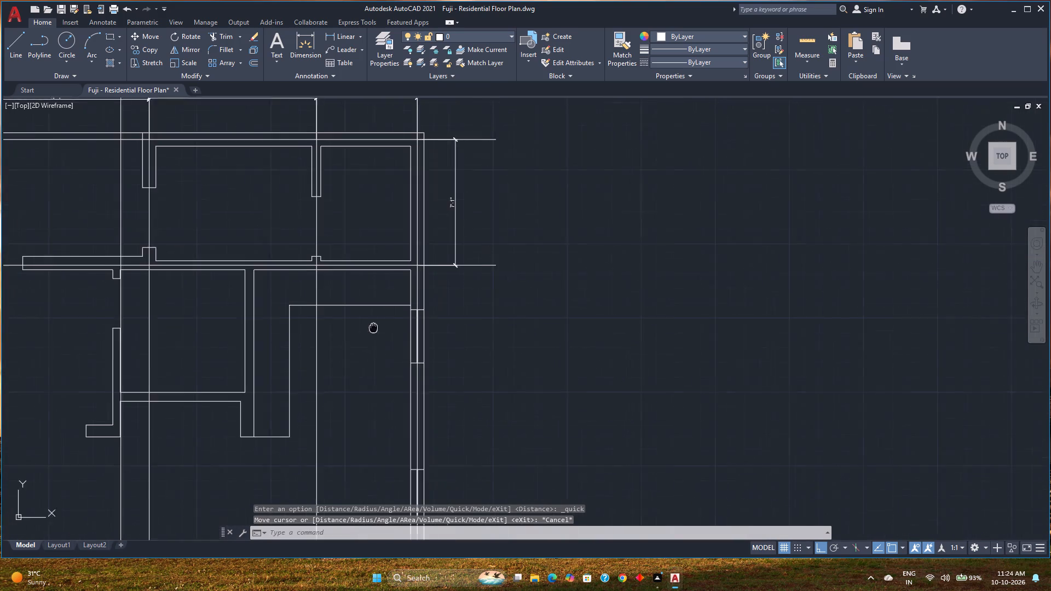
middle_drag(374, 325, 382, 298)
middle_drag(374, 324, 391, 282)
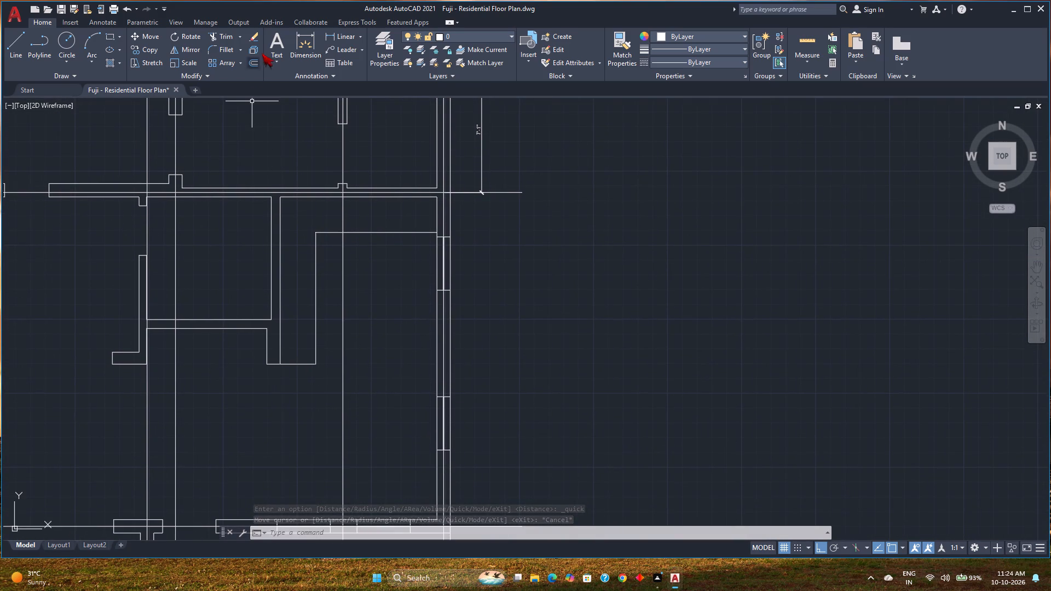
click(251, 61)
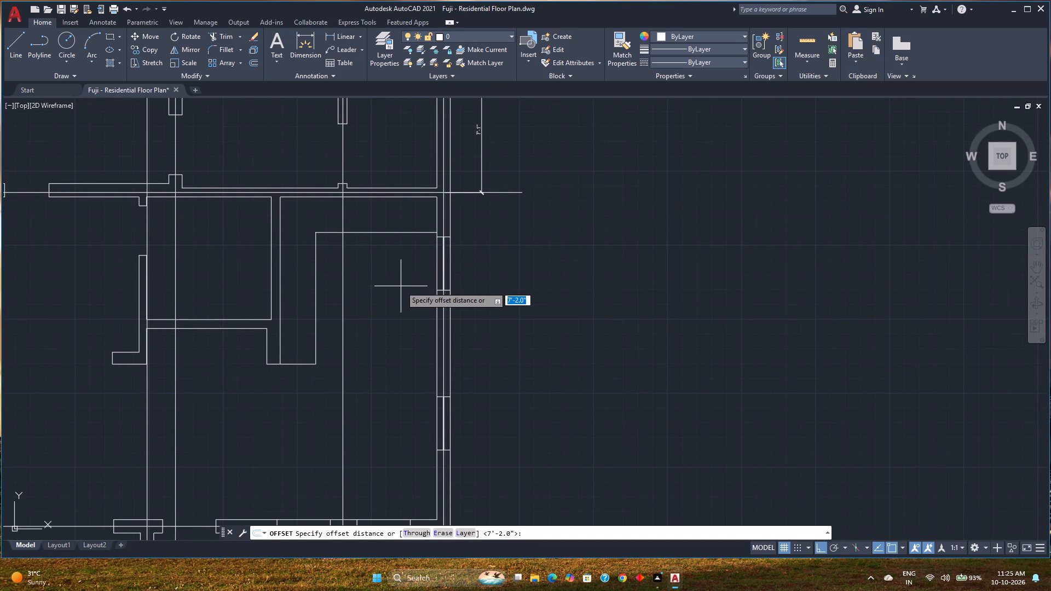
key(9)
text('8)
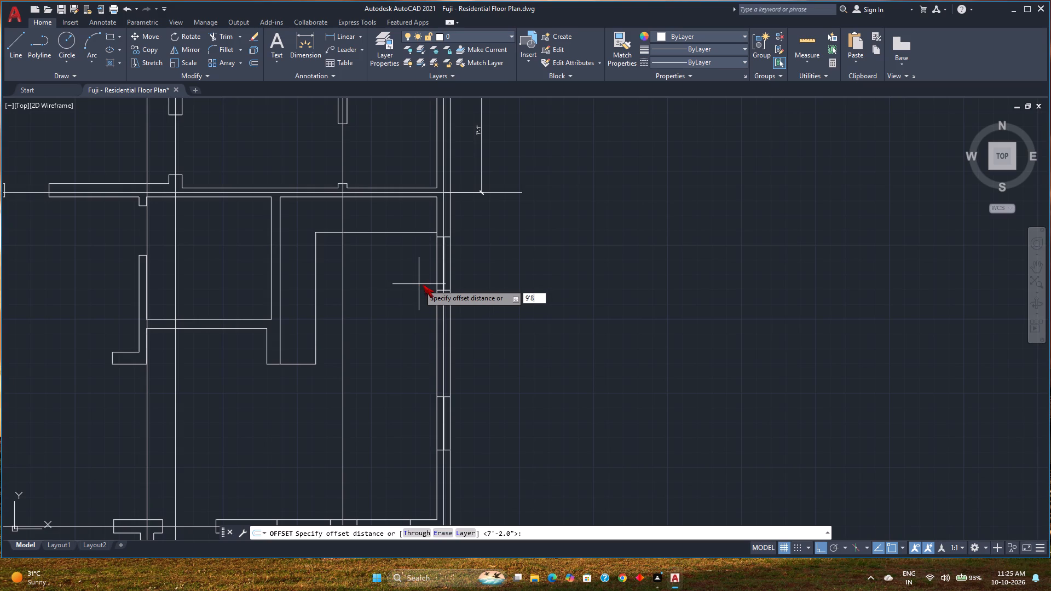
key(shift+quotedbl)
key(Return)
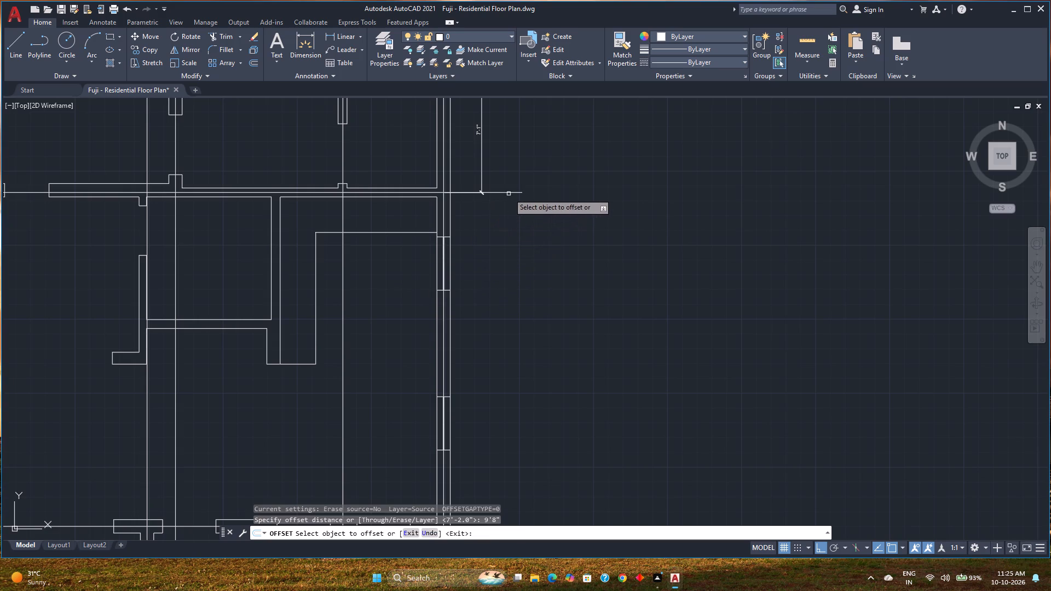
click(510, 193)
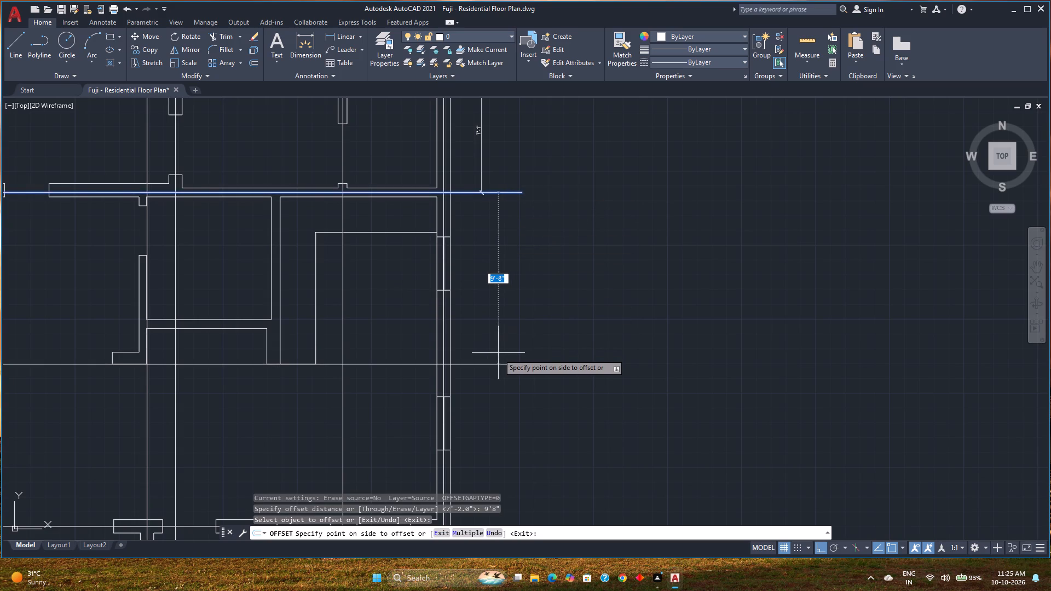
click(498, 355)
Offset the guide line just created below the northeast rooms 9'2" to the south, placing it in the long east-west wall.
middle_drag(338, 390, 308, 242)
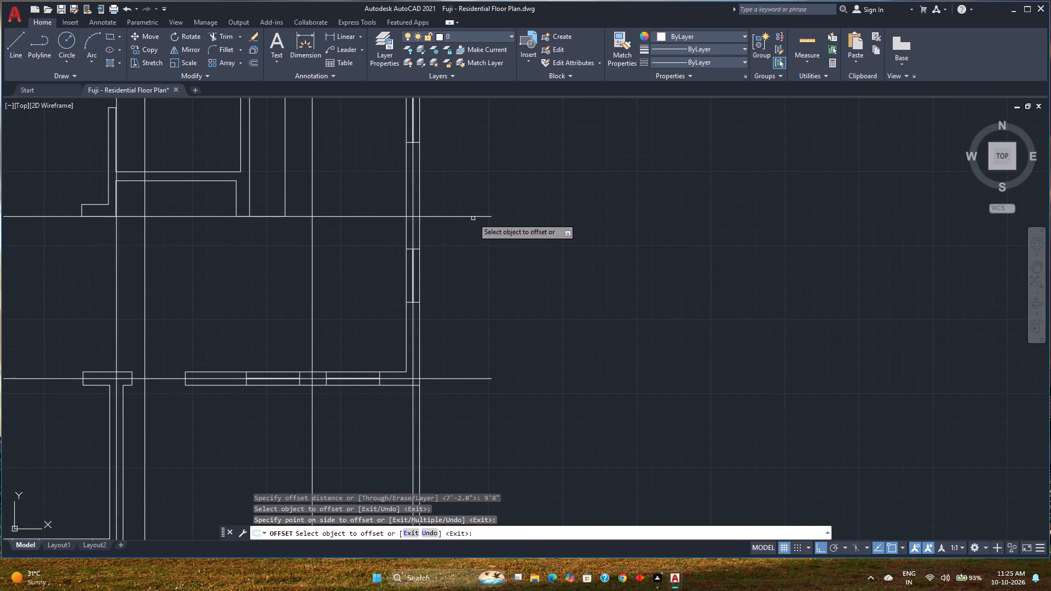
click(474, 217)
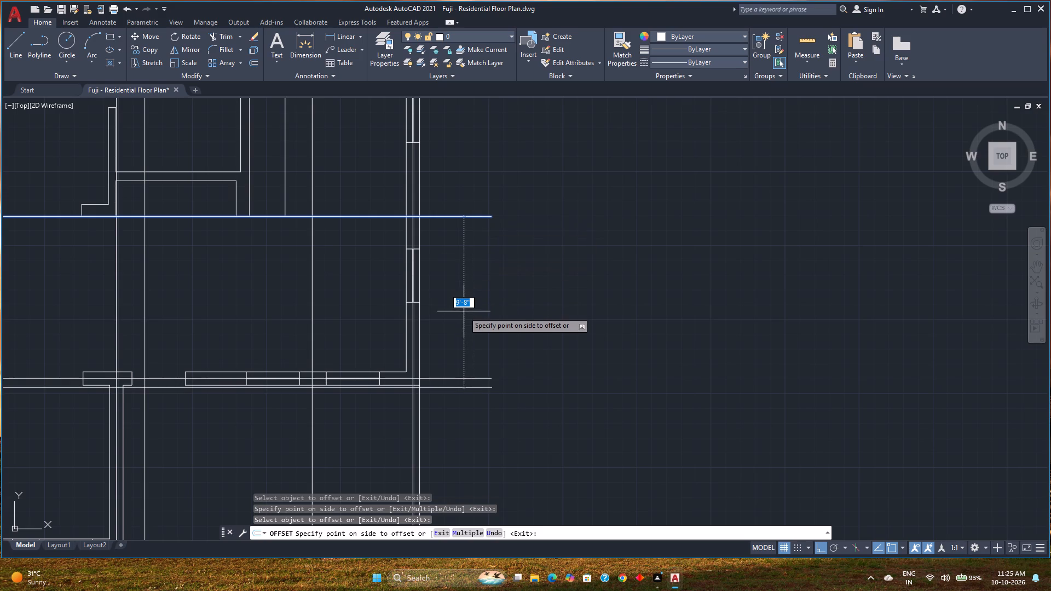
scroll(438, 366, up, 2)
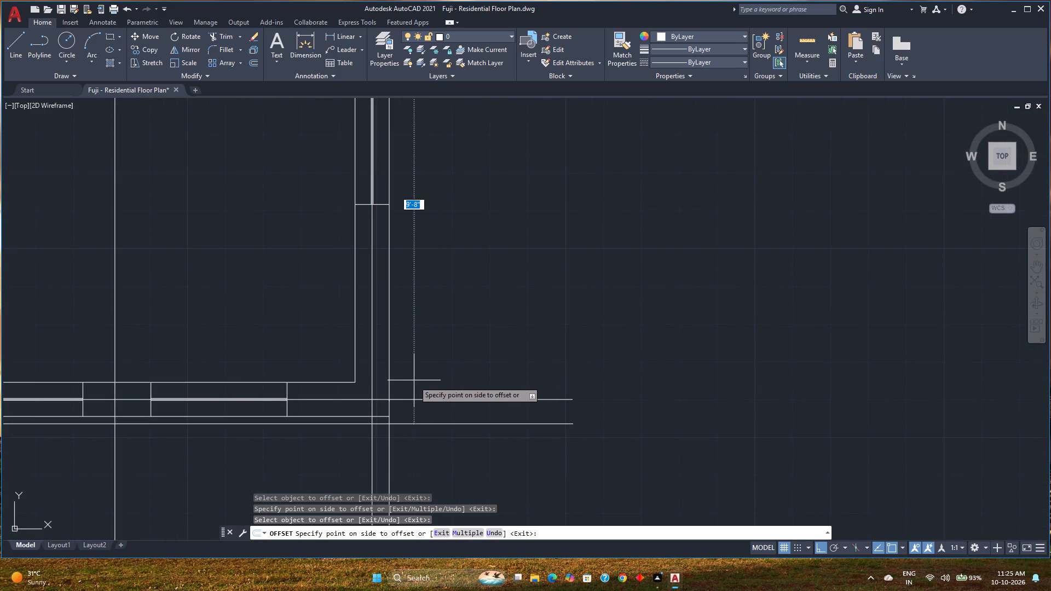
key(9)
text('2)
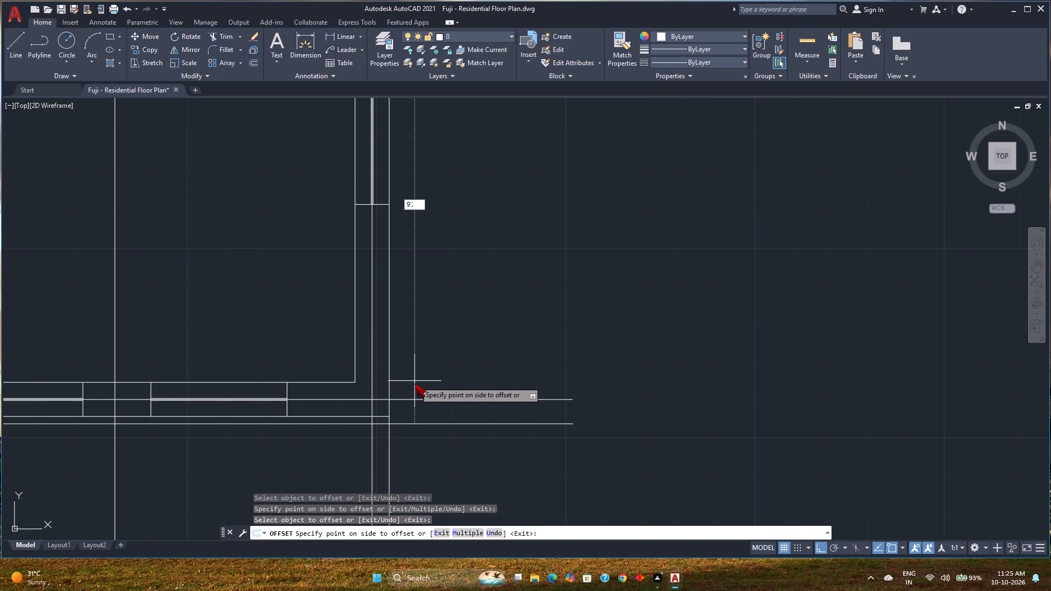
key(shift+quotedbl)
key(Return)
key(space)
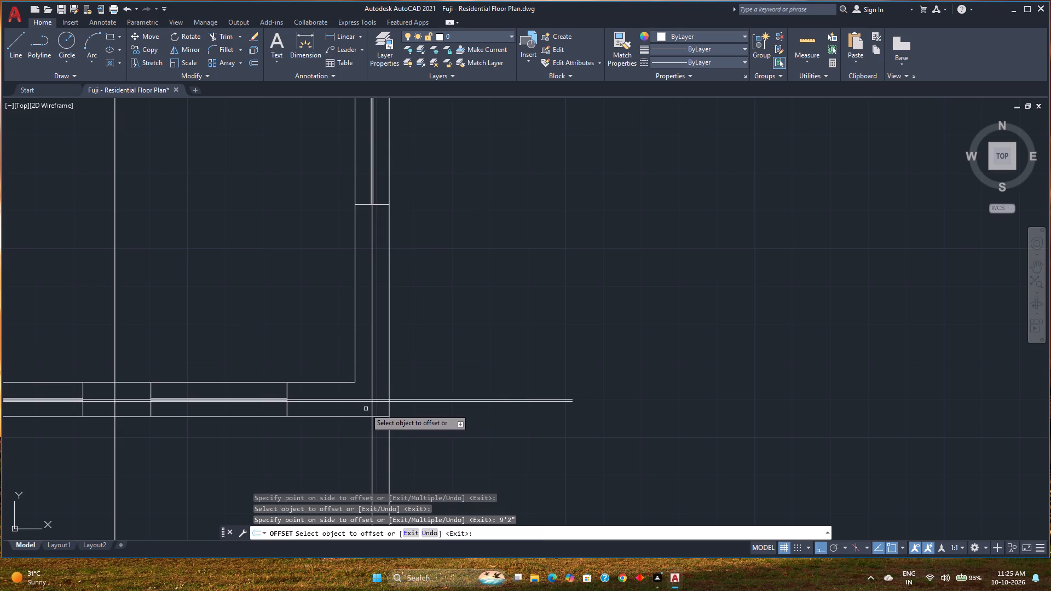
Delete the old horizontal guide line in the long east-west wall, just north of the newly offset one.
scroll(340, 399, up, 3)
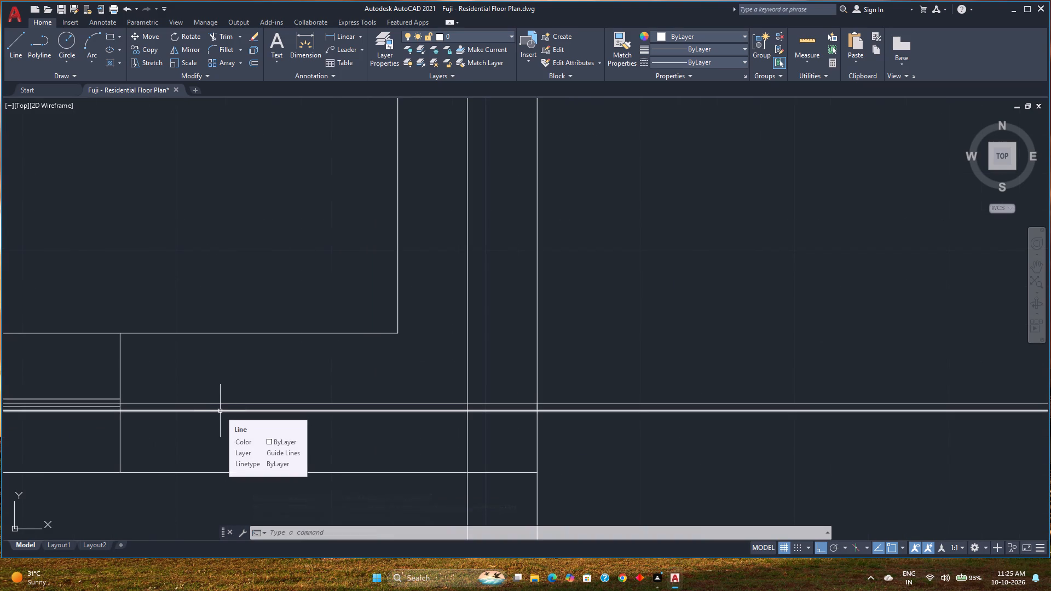
scroll(253, 391, down, 1)
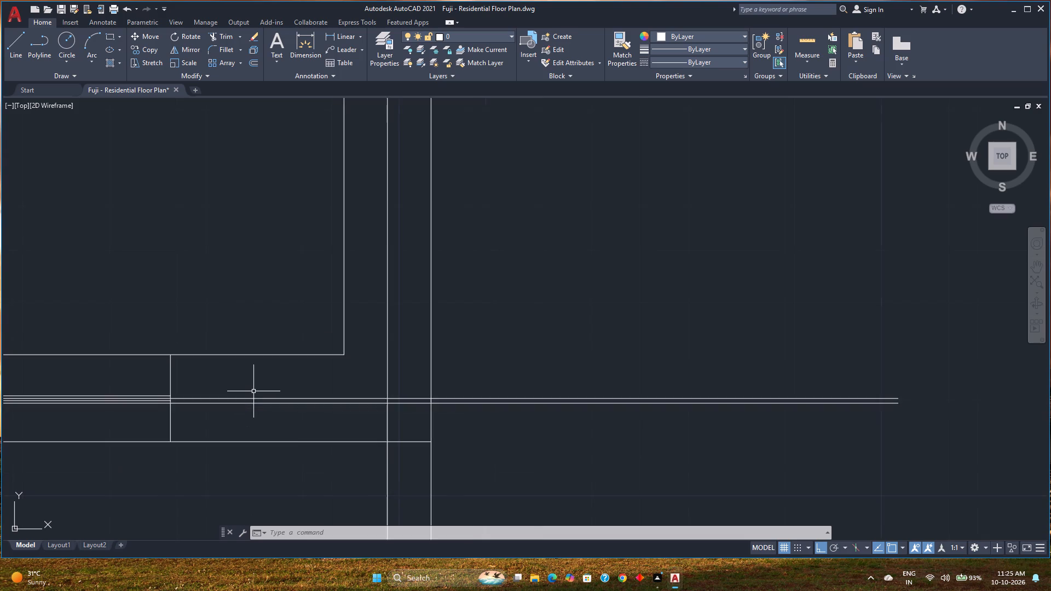
middle_drag(253, 391, 437, 375)
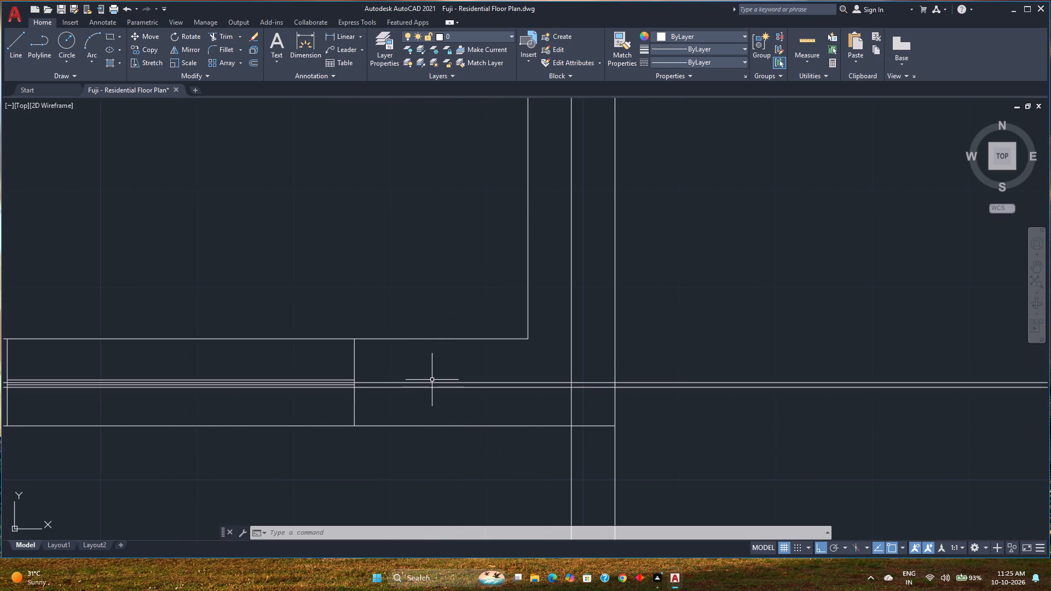
click(433, 381)
scroll(434, 373, down, 4)
scroll(389, 373, down, 2)
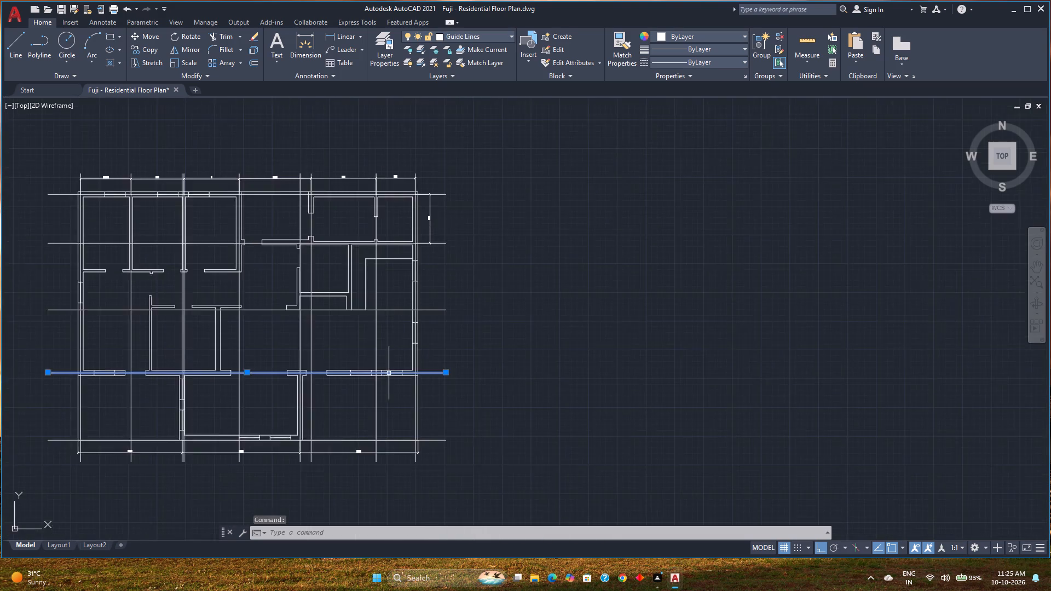
middle_drag(389, 373, 507, 375)
scroll(536, 396, up, 3)
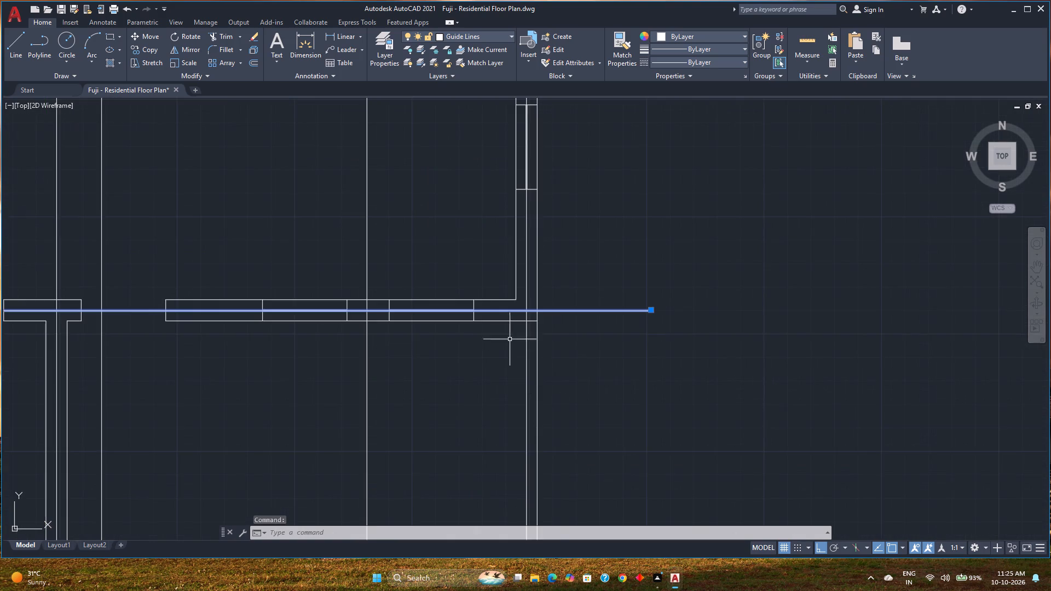
scroll(504, 328, up, 6)
middle_drag(500, 305, 484, 448)
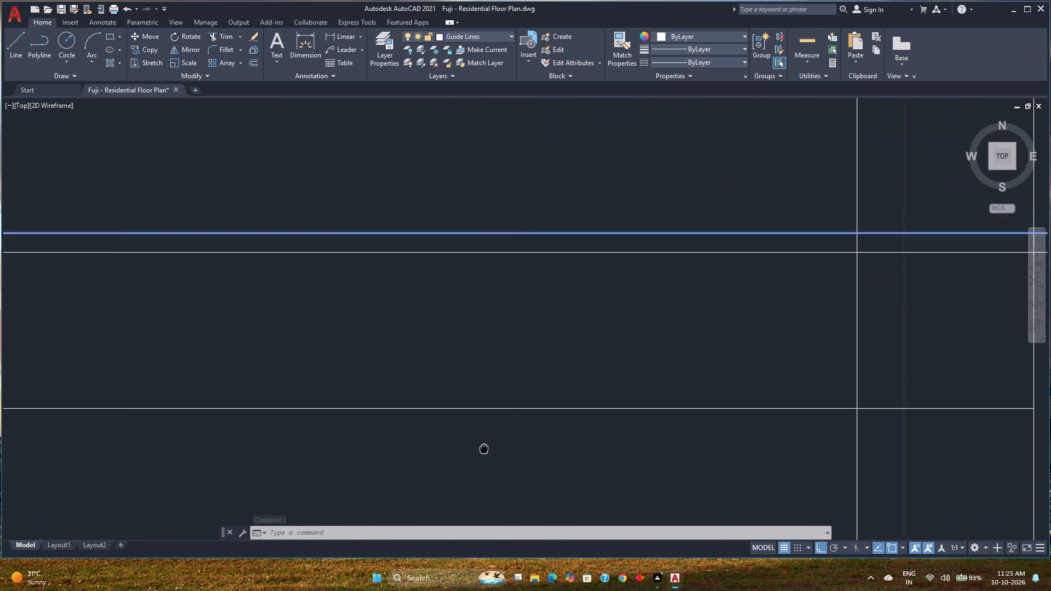
key(Delete)
Lock the Guide Lines layer.
scroll(464, 374, down, 1)
middle_drag(464, 373, 720, 409)
scroll(707, 413, down, 4)
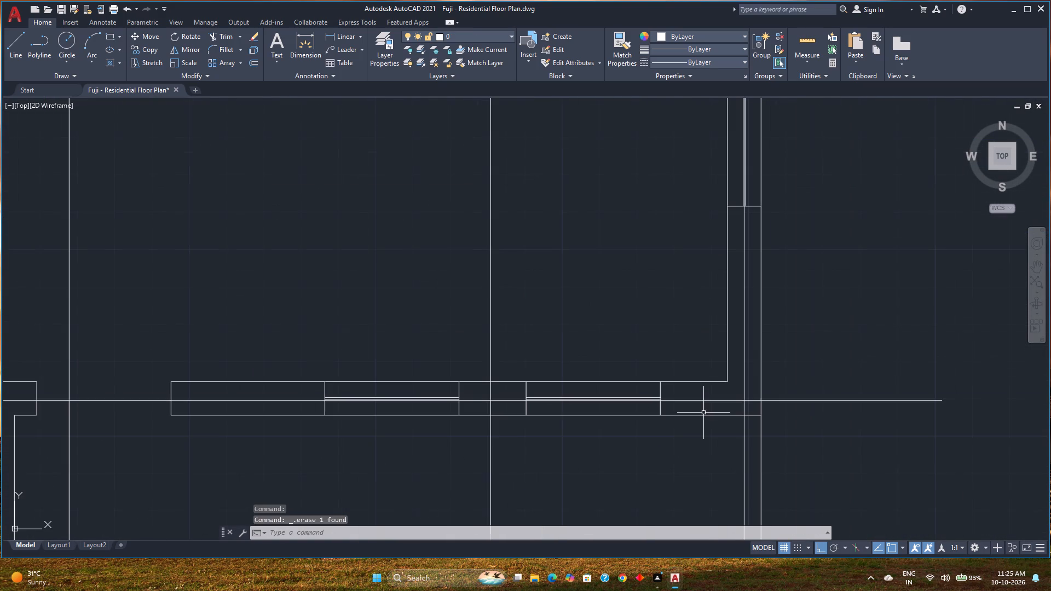
click(486, 32)
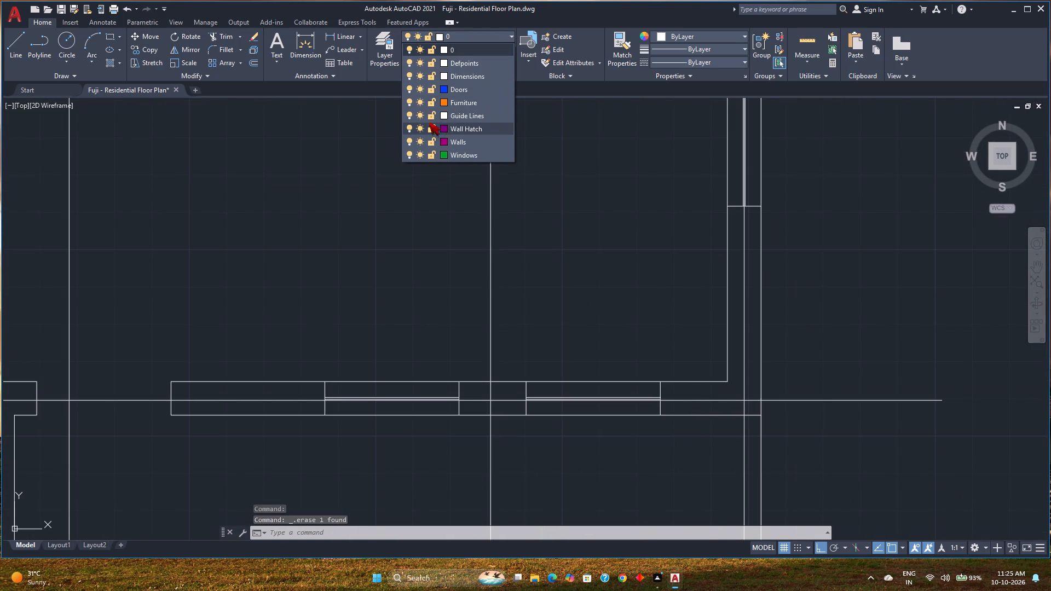
click(434, 115)
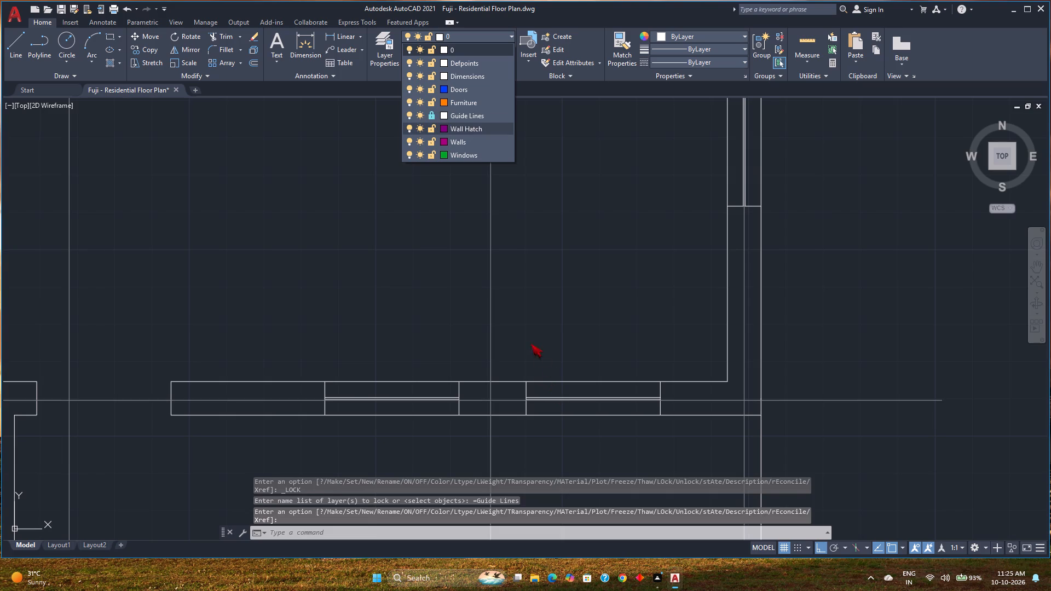
click(518, 332)
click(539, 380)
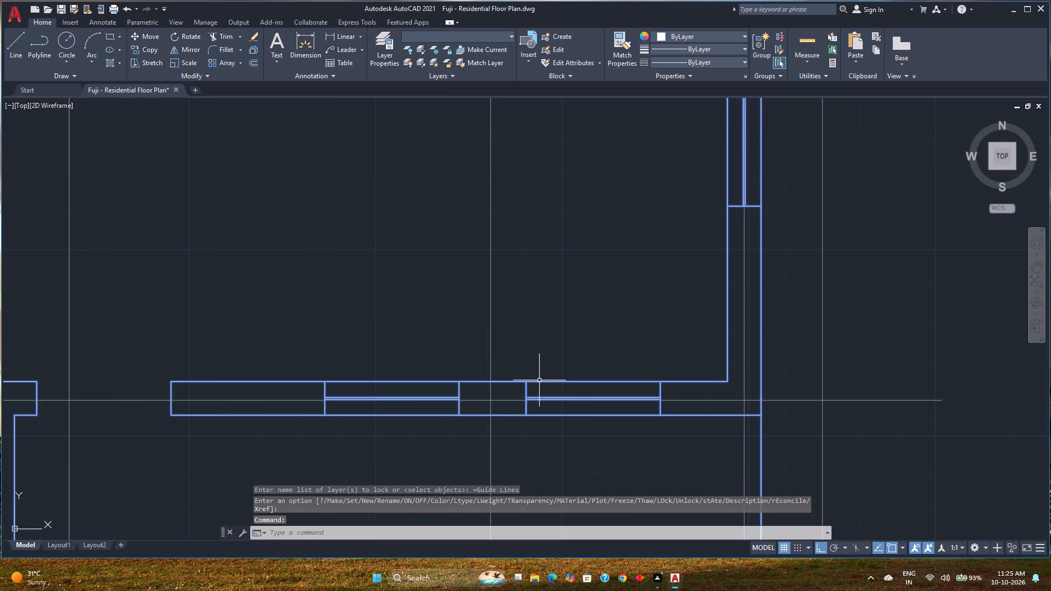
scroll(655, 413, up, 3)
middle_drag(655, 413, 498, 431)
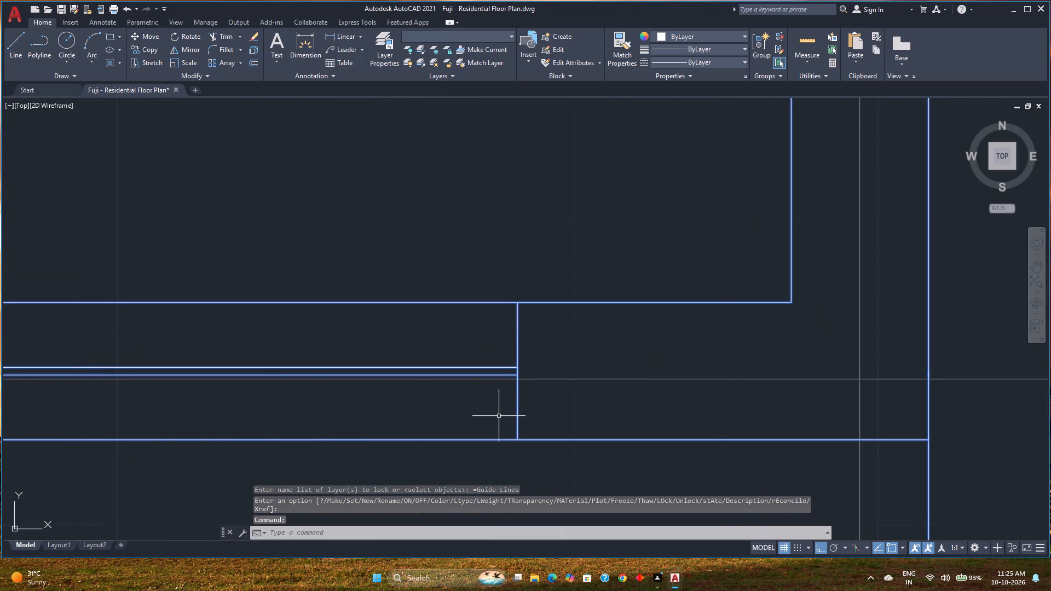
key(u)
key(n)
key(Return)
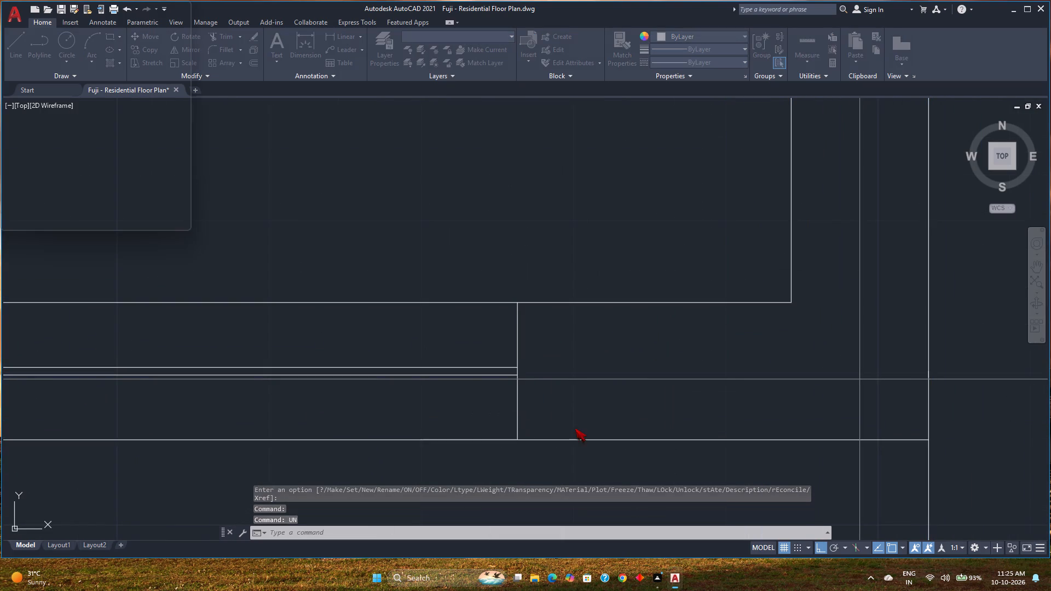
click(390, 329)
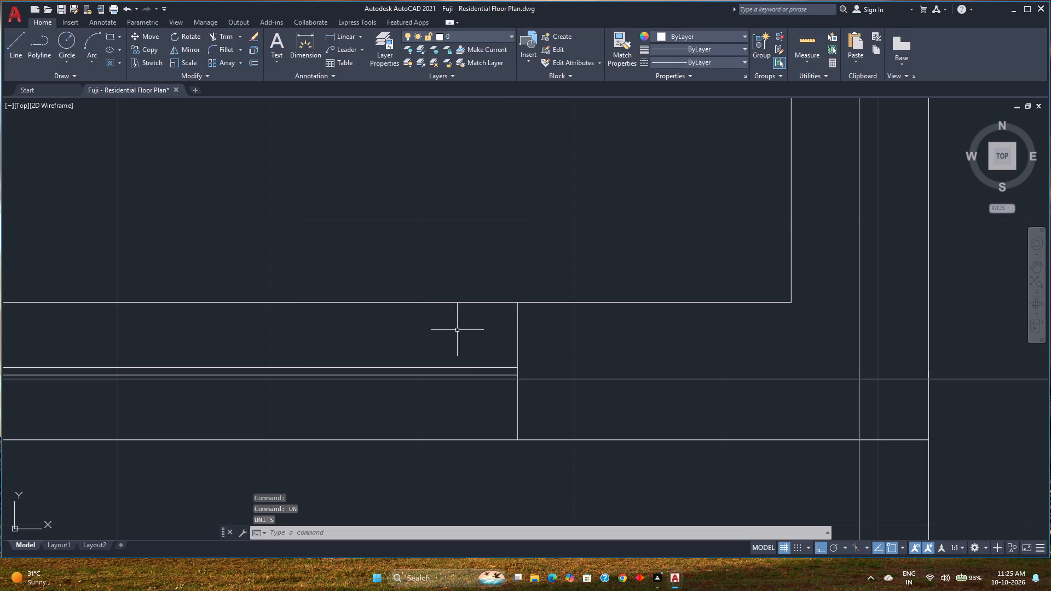
Ungroup the floor plan's grouped walls and windows so their lines can be selected individually.
click(500, 301)
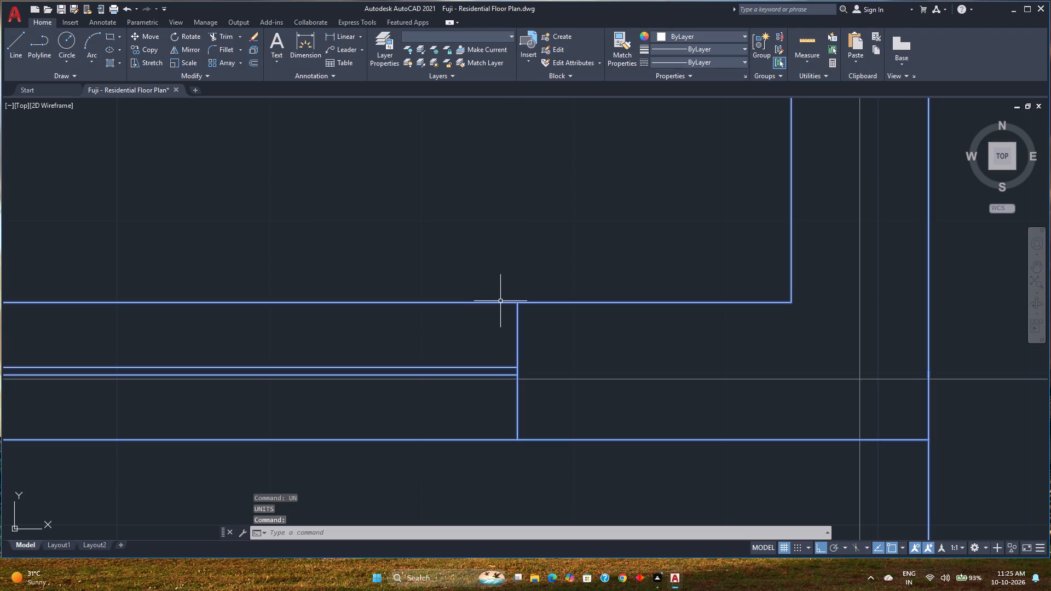
key(u)
key(n)
key(g)
key(Return)
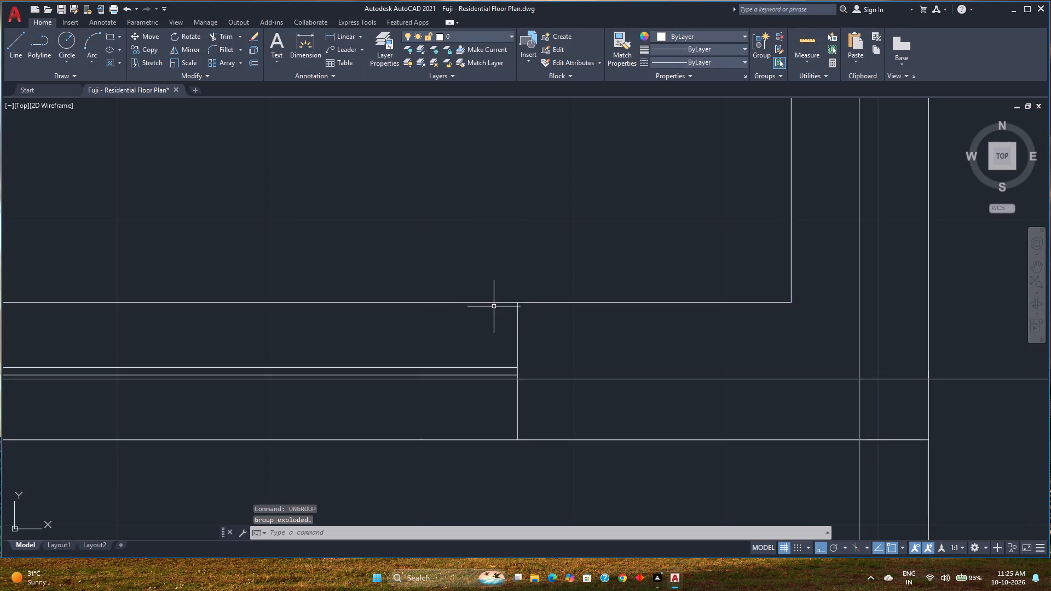
Group all segments and windows of the long east-west wall with the windows of the interior wall just south of it.
click(692, 466)
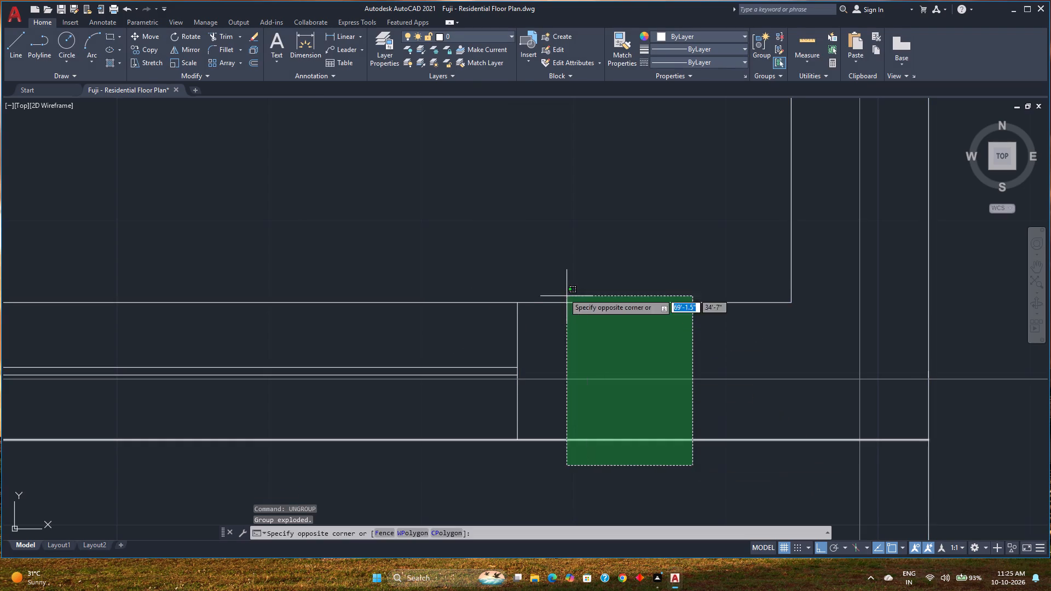
scroll(475, 254, down, 4)
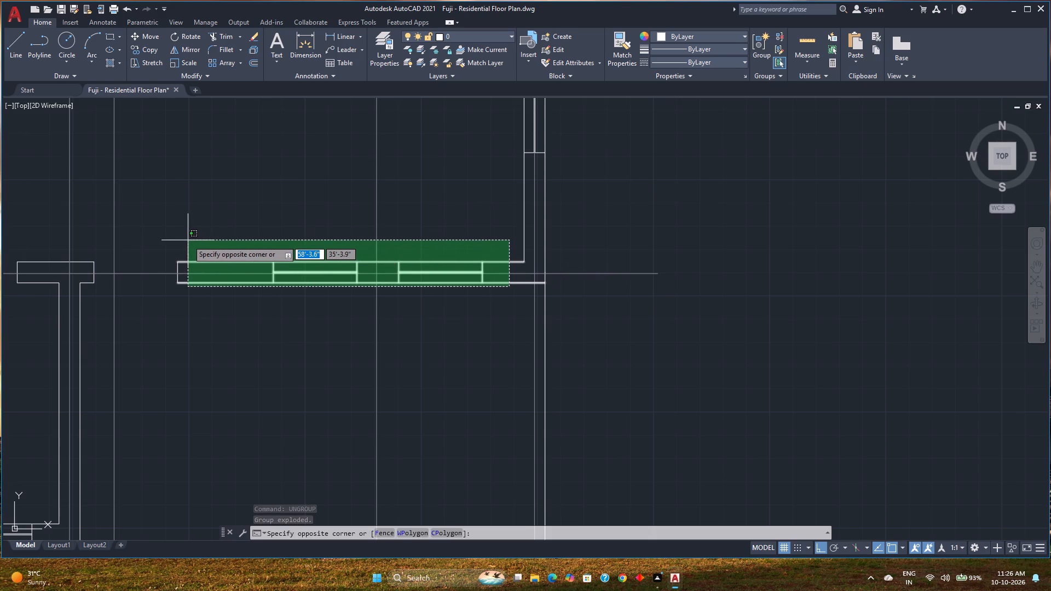
click(157, 237)
scroll(94, 288, up, 2)
middle_drag(94, 288, 568, 404)
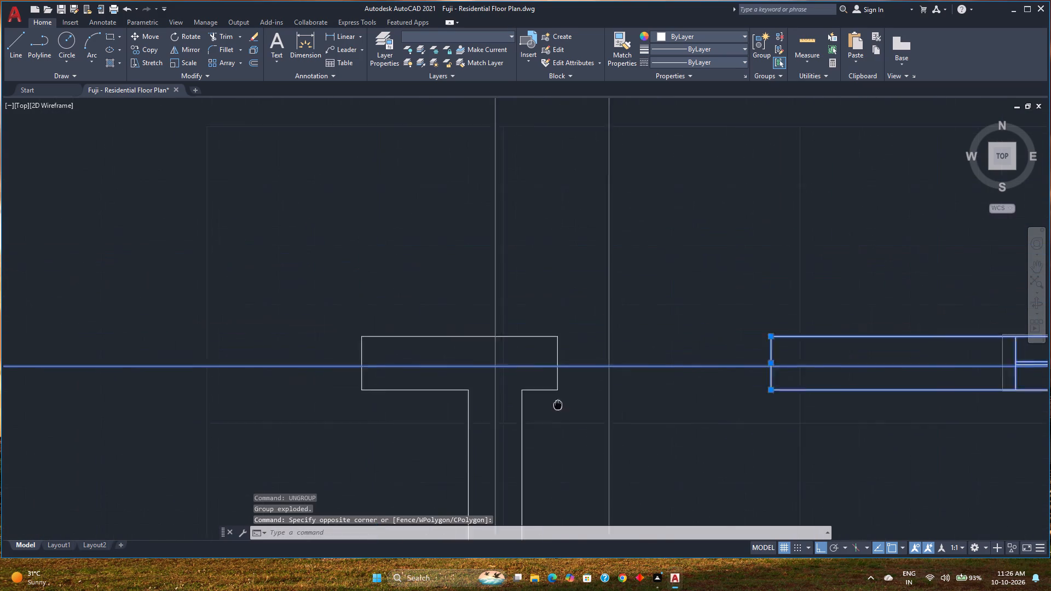
middle_drag(568, 404, 614, 404)
click(670, 404)
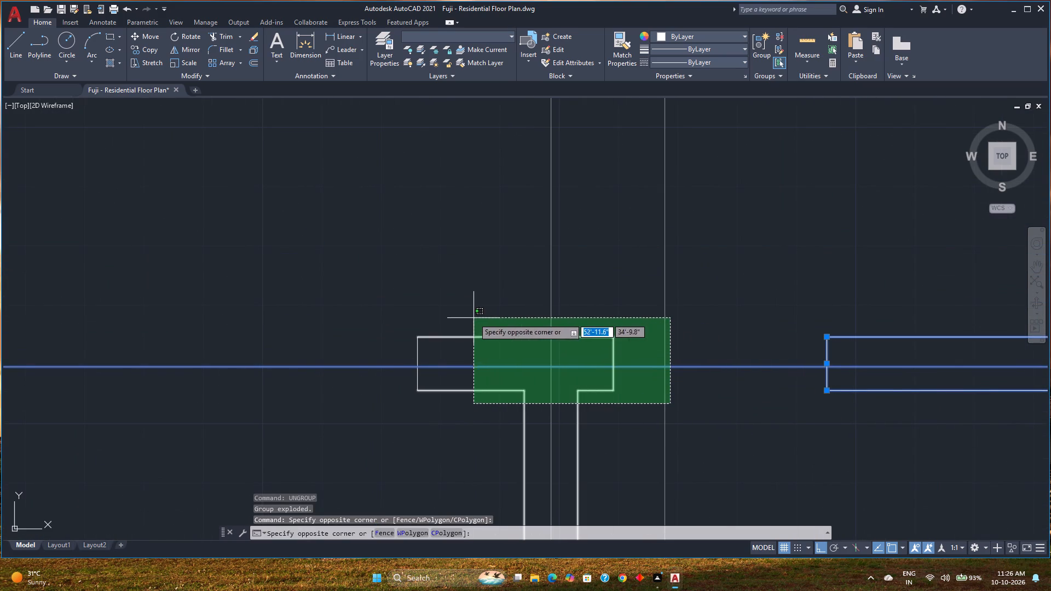
click(591, 301)
click(504, 425)
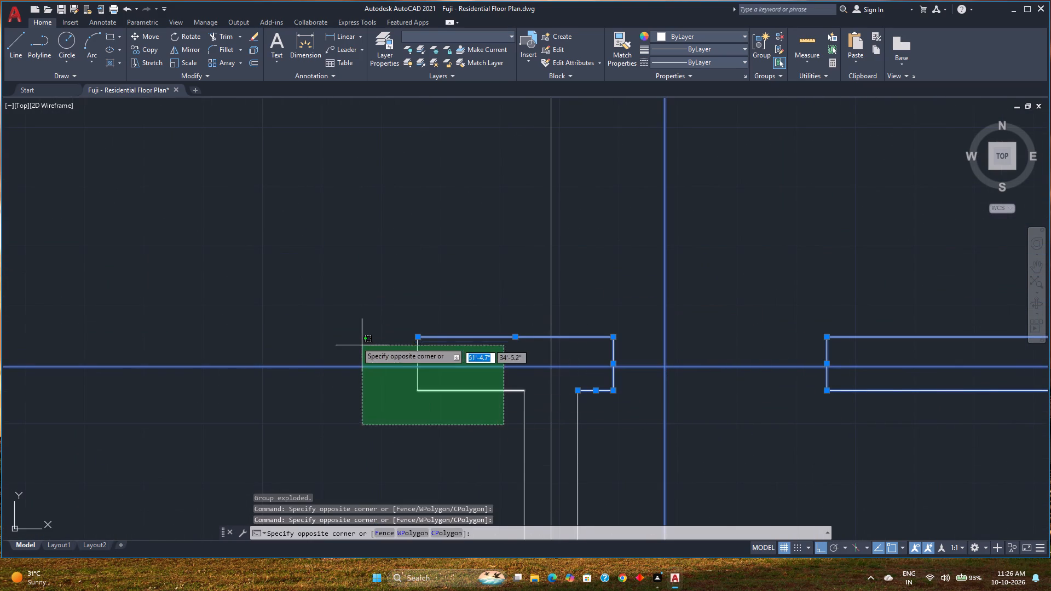
click(348, 322)
middle_drag(249, 359, 752, 311)
scroll(750, 310, down, 2)
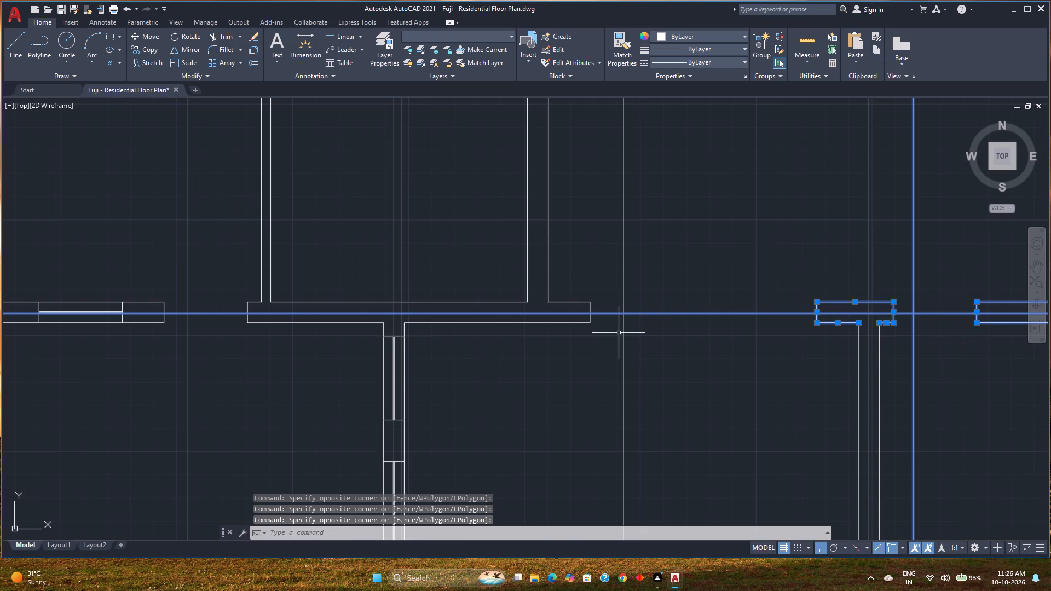
click(618, 333)
click(579, 281)
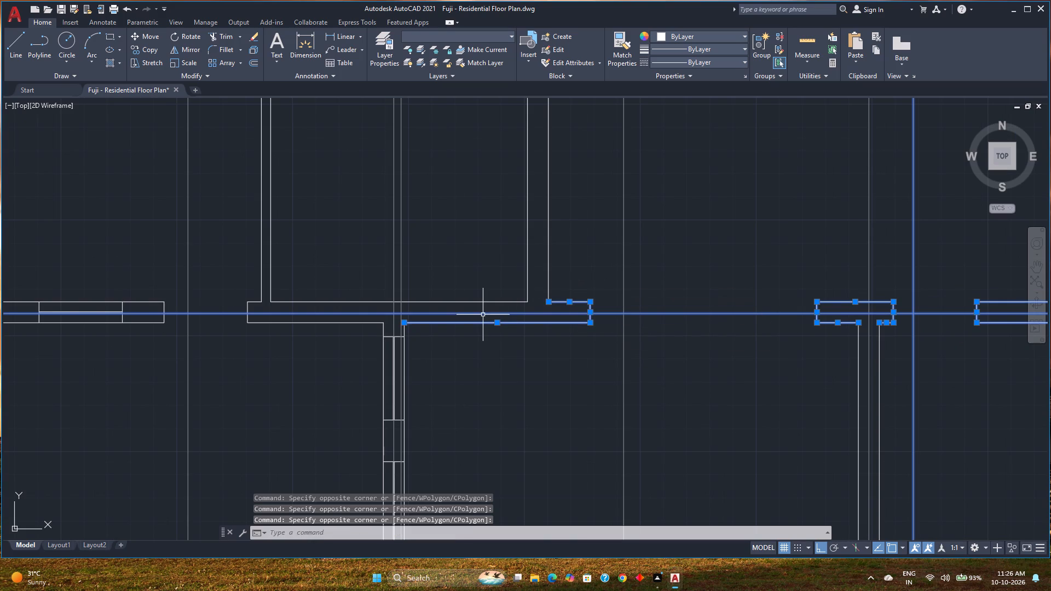
click(484, 301)
click(330, 322)
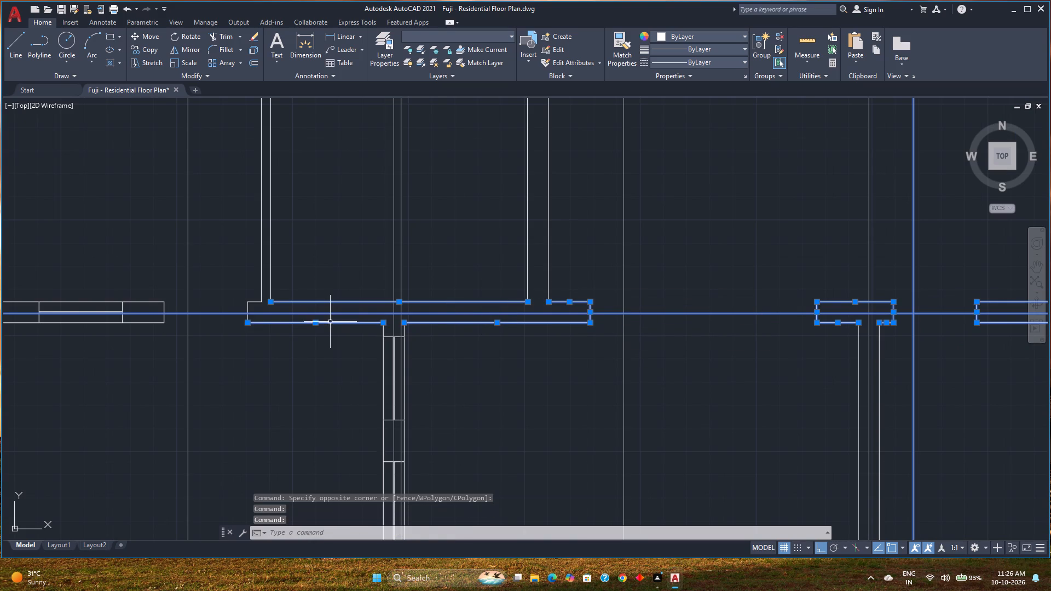
scroll(376, 327, up, 2)
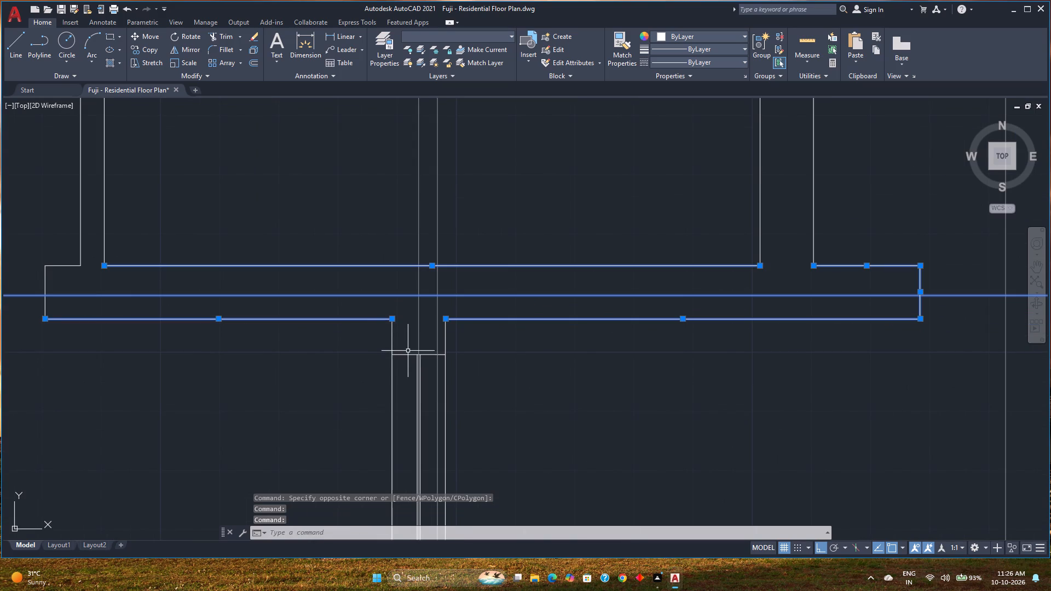
click(407, 354)
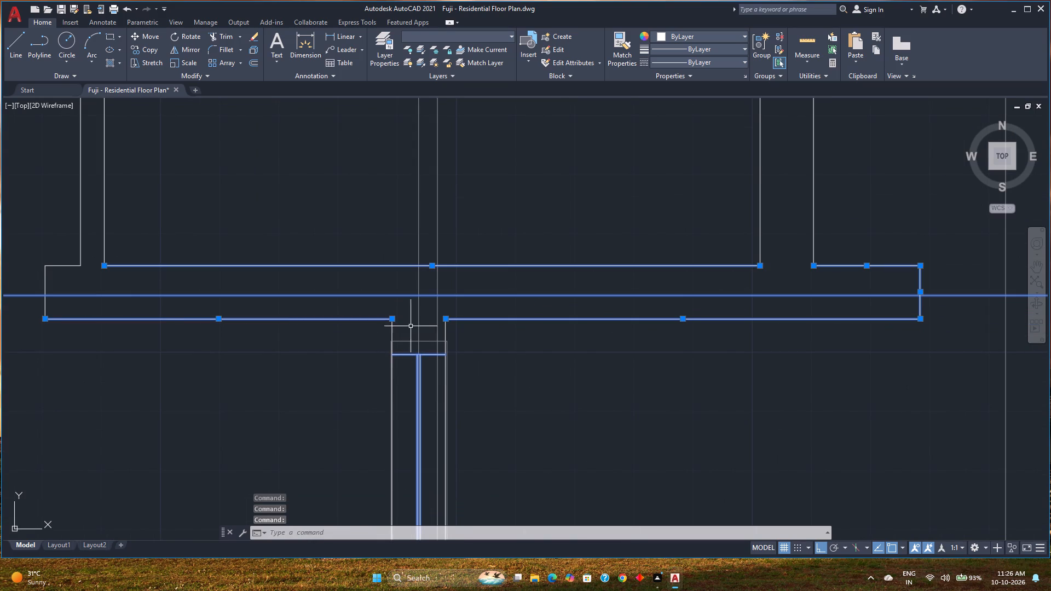
scroll(394, 338, down, 2)
middle_drag(334, 365, 597, 382)
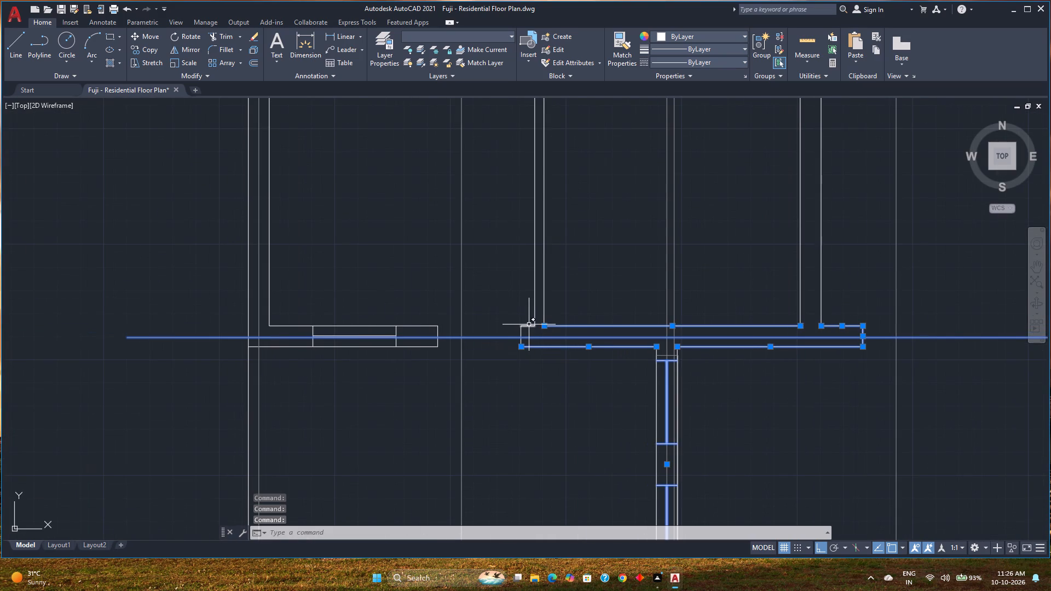
click(528, 325)
click(522, 332)
click(438, 331)
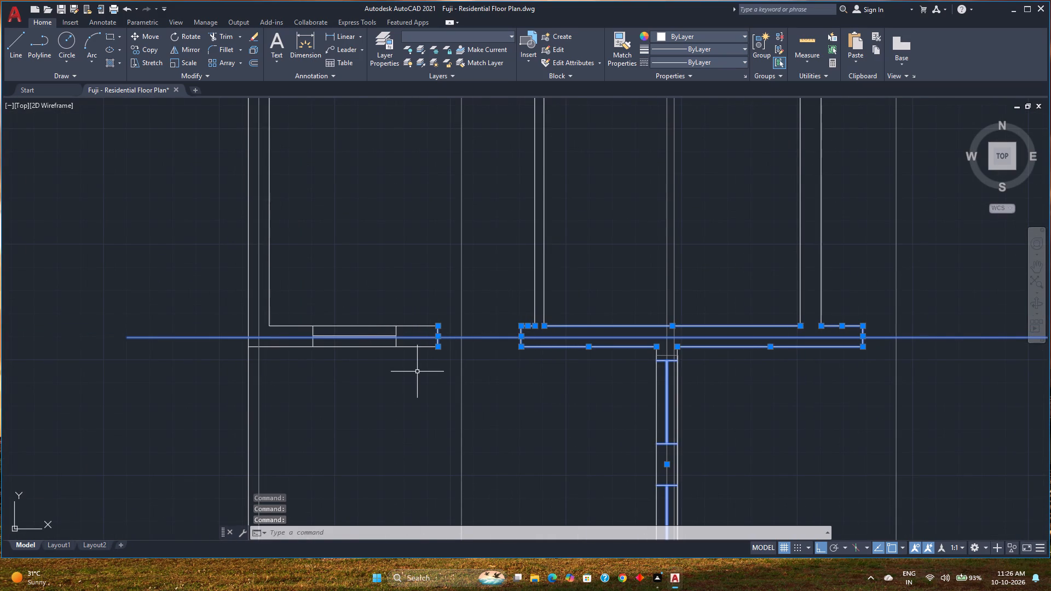
click(421, 371)
click(301, 295)
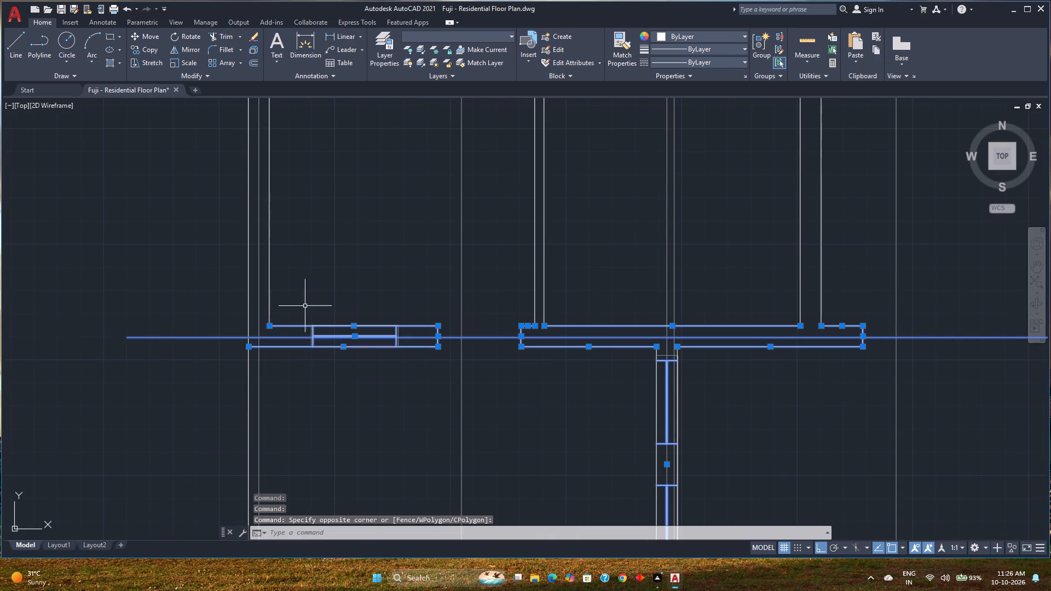
middle_drag(398, 395, 275, 337)
scroll(278, 335, down, 2)
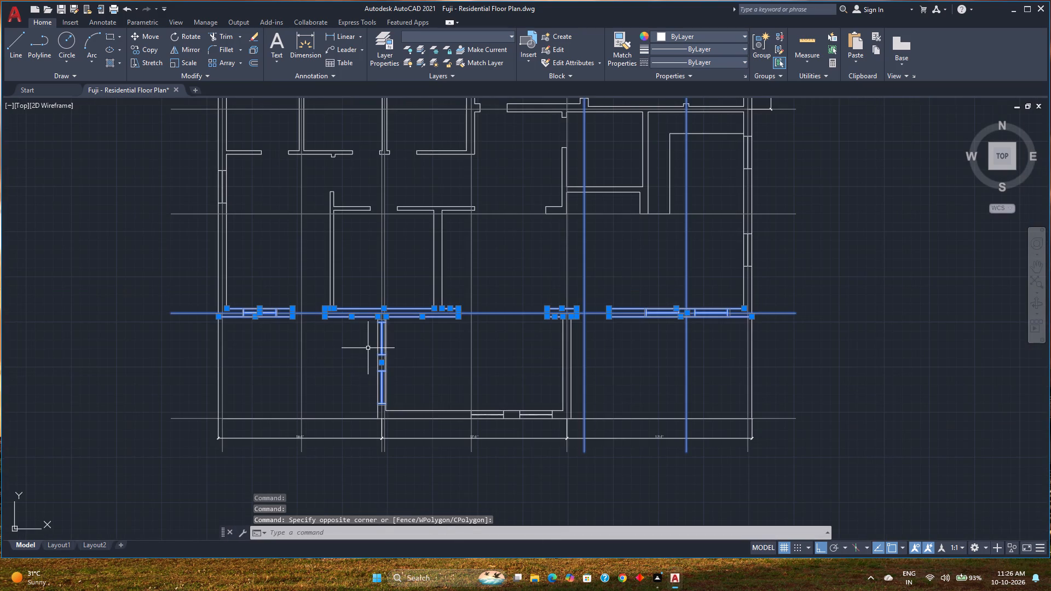
scroll(700, 318, up, 5)
middle_drag(737, 310, 215, 392)
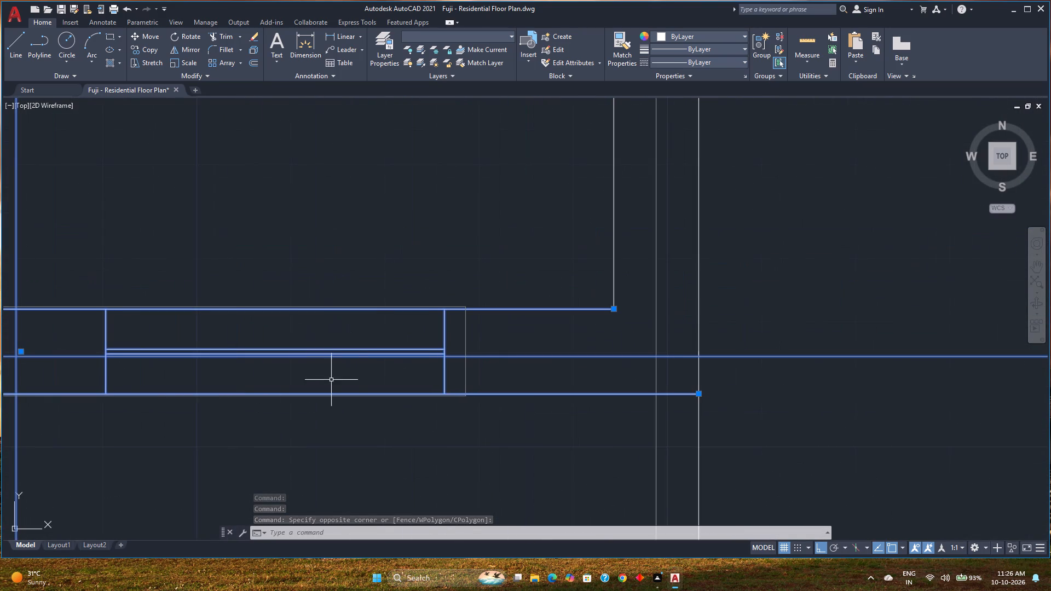
scroll(452, 367, up, 2)
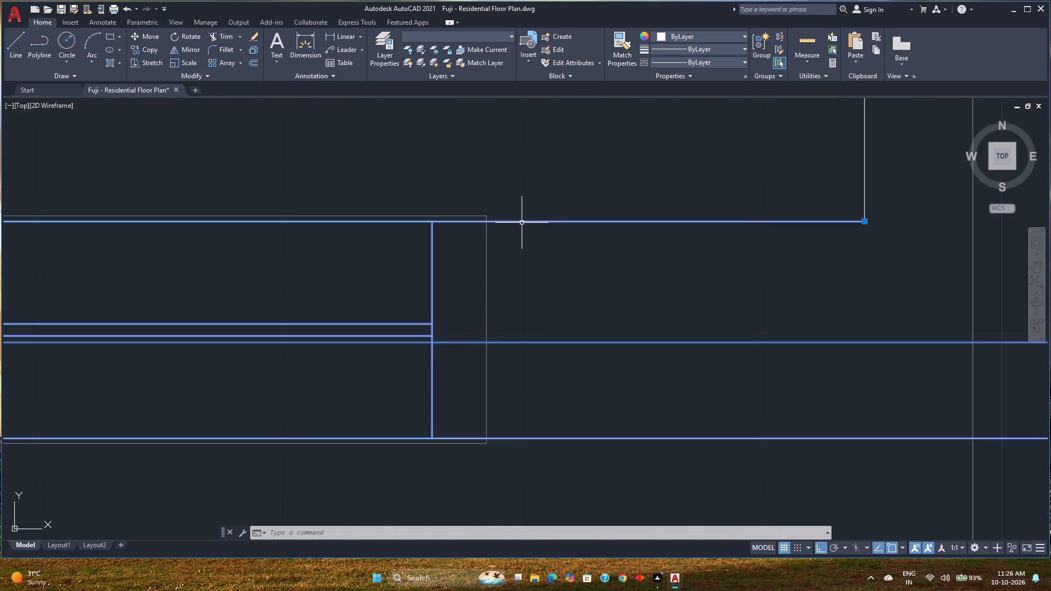
key(g)
key(Return)
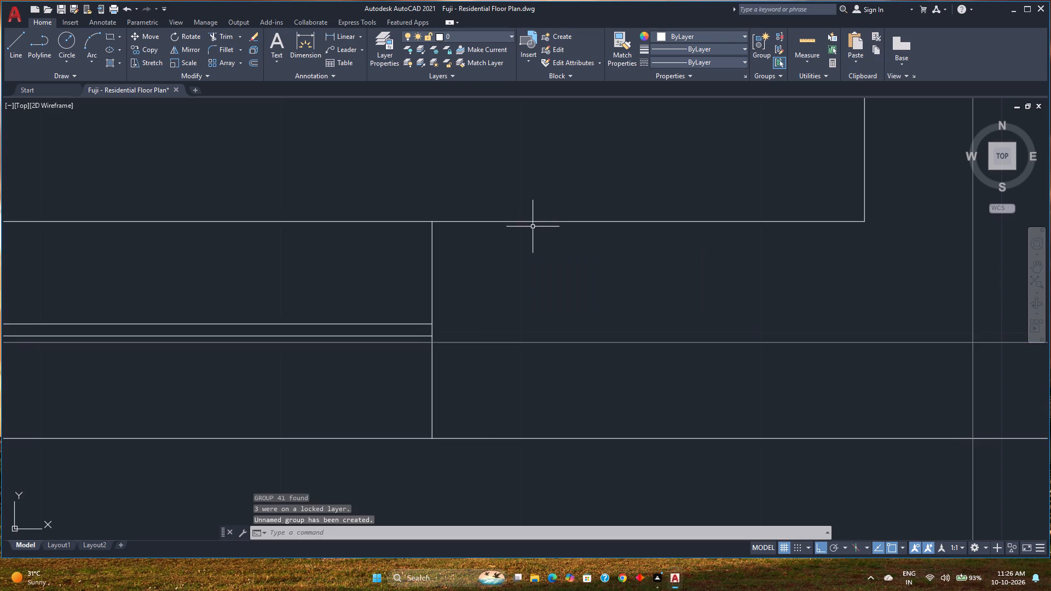
Move the grouped wall and windows south so the midpoint of the east window's end line sits on the horizontal guide line.
click(534, 222)
scroll(592, 299, down, 1)
middle_drag(592, 299, 529, 311)
key(m)
key(Return)
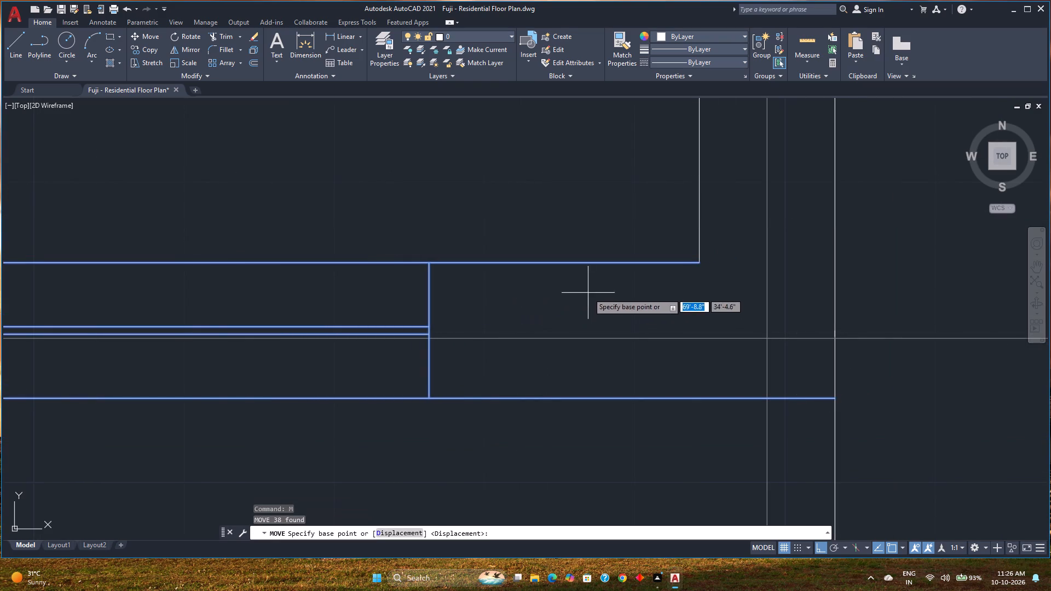
scroll(439, 355, up, 2)
scroll(403, 294, up, 3)
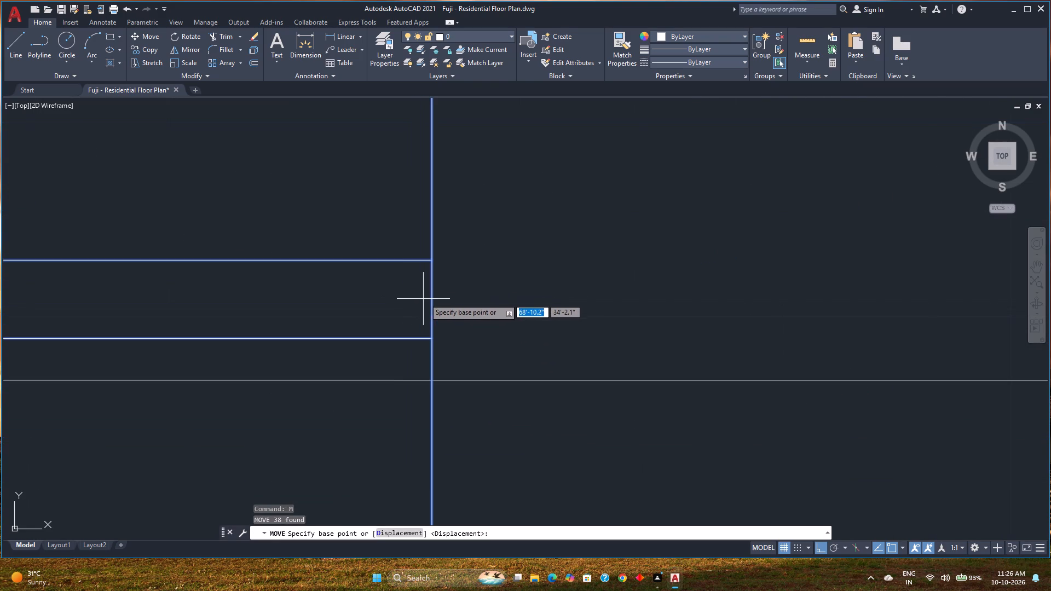
click(432, 296)
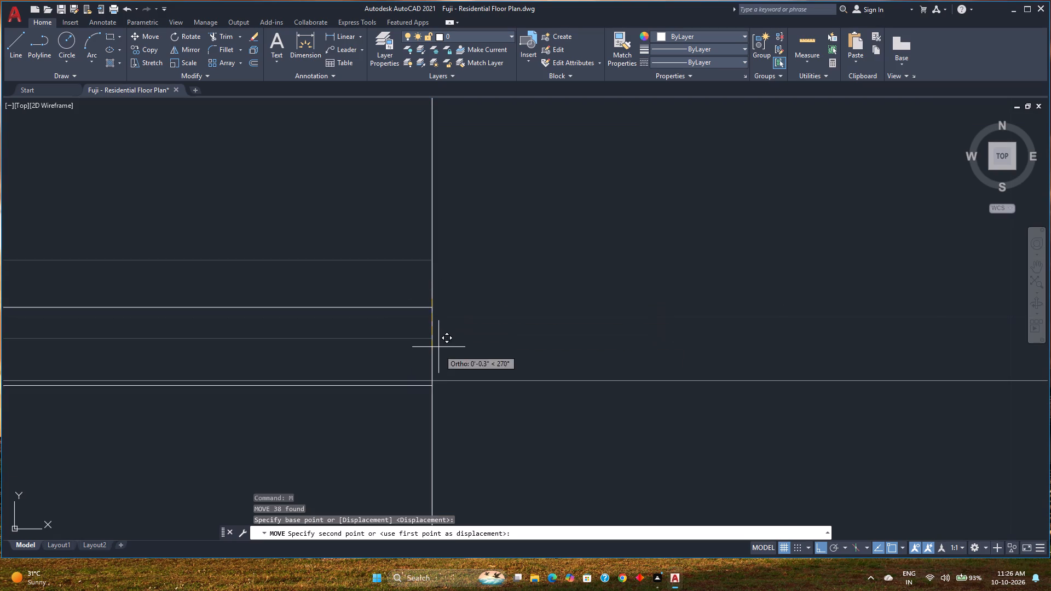
click(432, 379)
scroll(447, 356, down, 5)
middle_drag(557, 347, 473, 352)
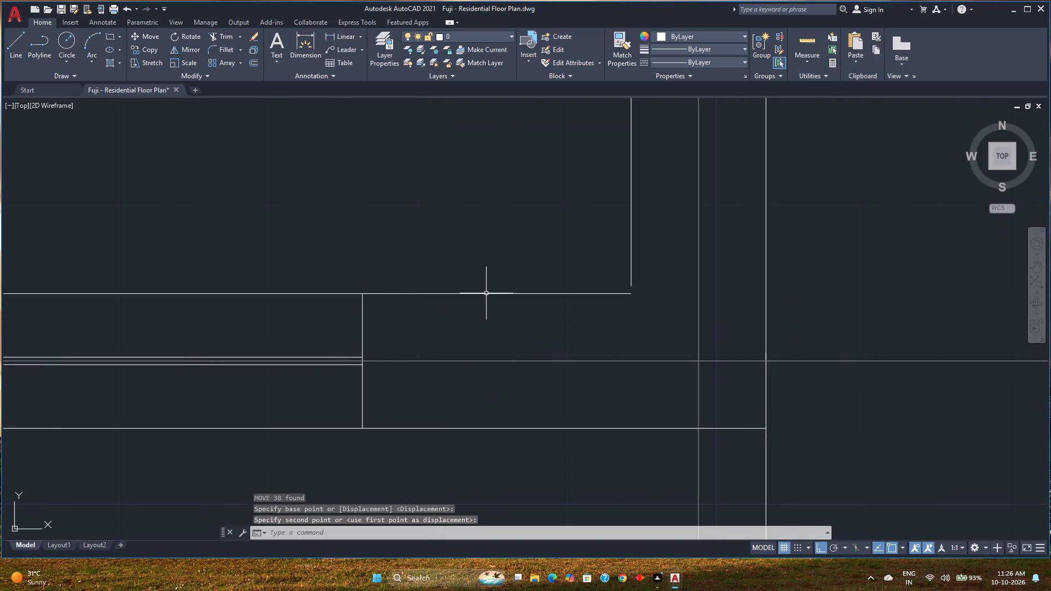
Ungroup the moved east-west wall and its windows.
click(486, 293)
key(u)
text(ng)
key(Return)
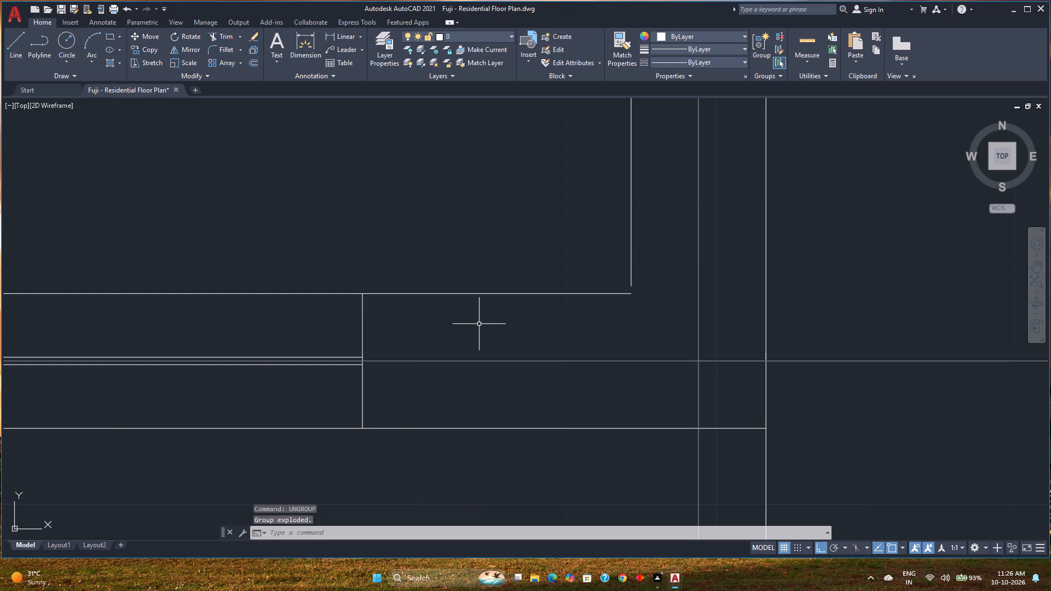
Extend the east exterior wall's inner face and the two interior north-south walls of the middle room south to the moved wall.
text(ex)
key(Return)
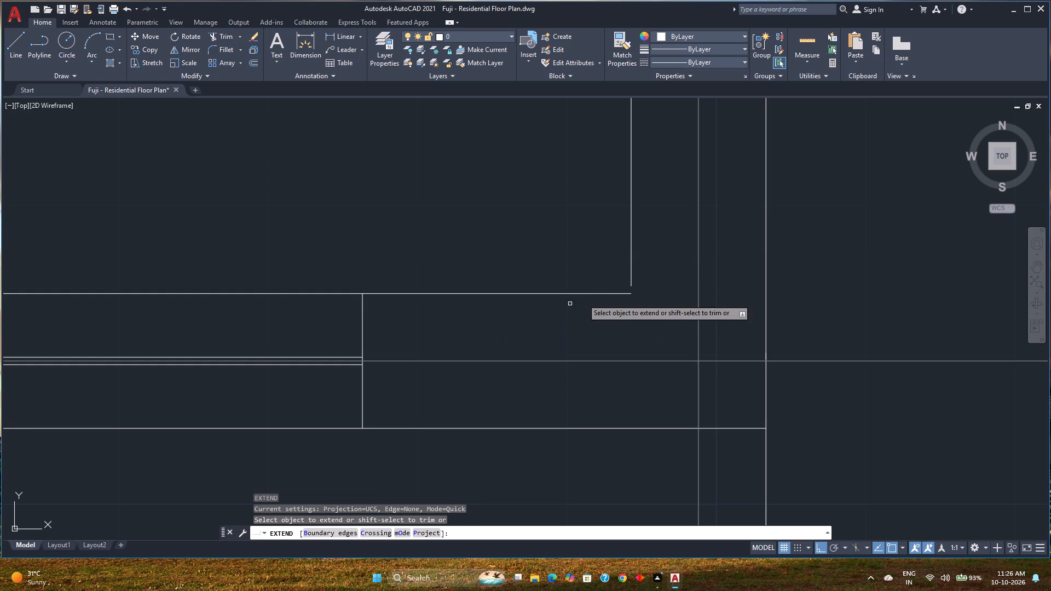
click(631, 269)
scroll(473, 341, down, 2)
middle_drag(473, 341, 541, 357)
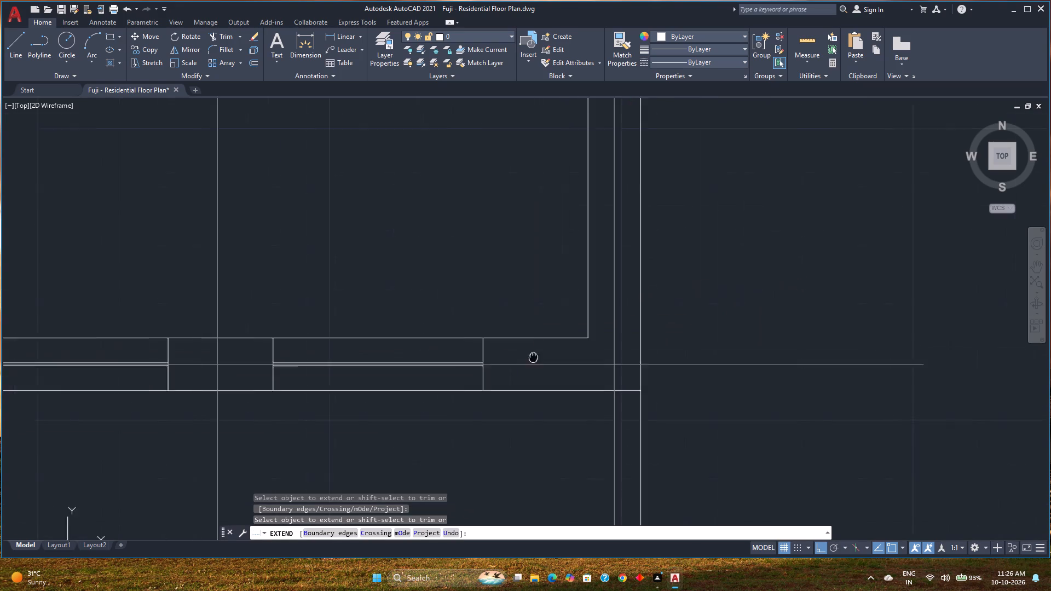
middle_drag(541, 357, 737, 370)
scroll(426, 378, down, 2)
middle_drag(426, 378, 695, 364)
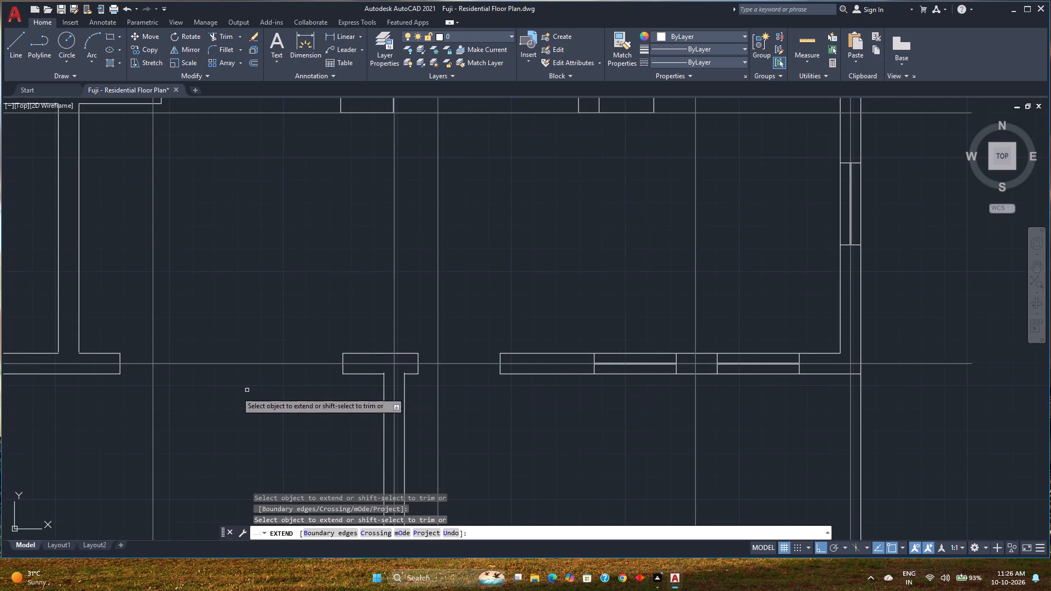
middle_drag(301, 387, 730, 375)
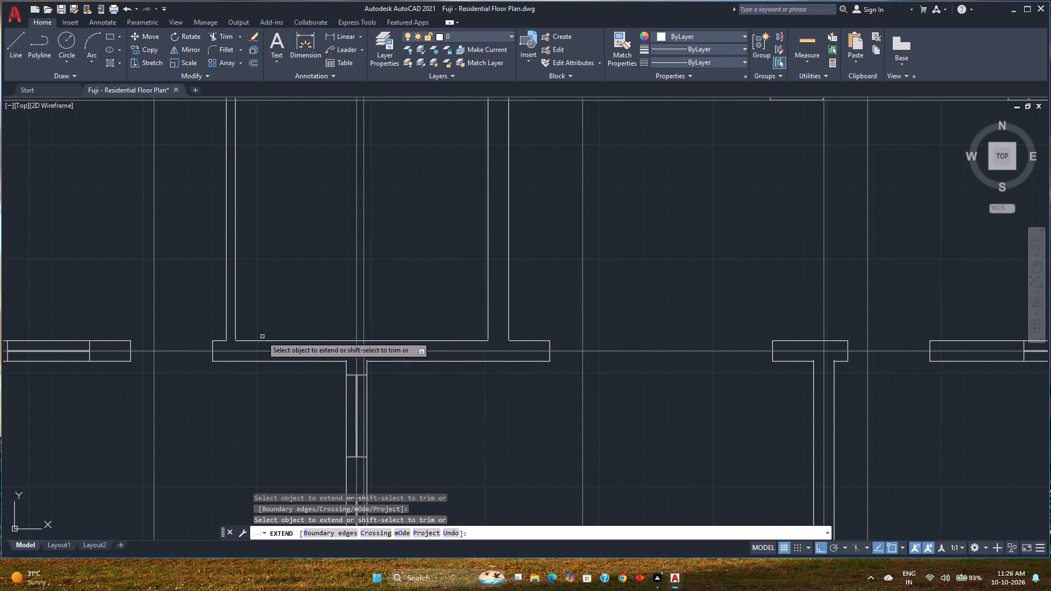
click(218, 322)
click(285, 315)
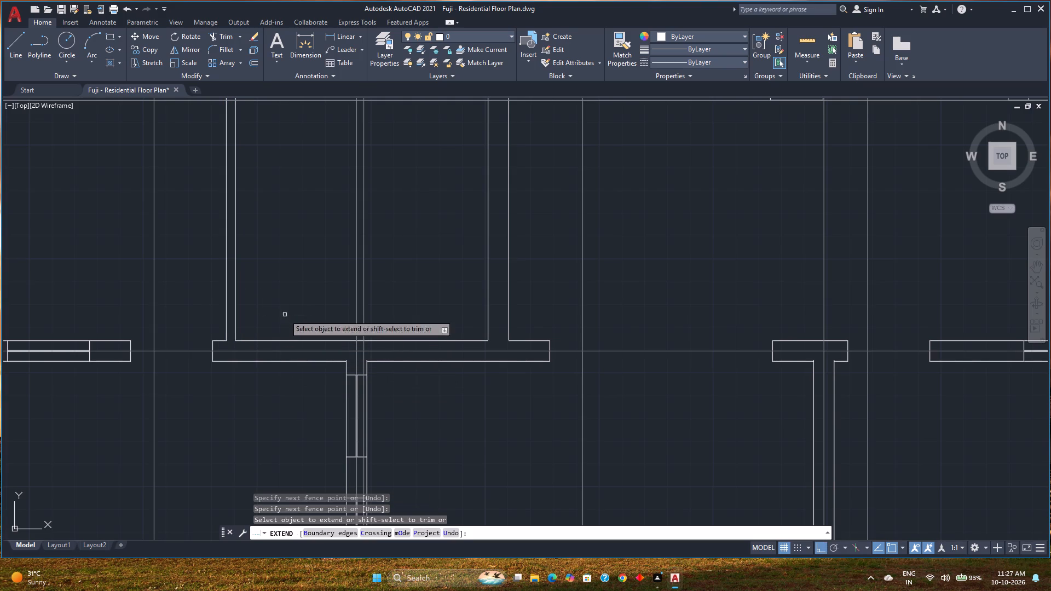
click(476, 304)
click(547, 305)
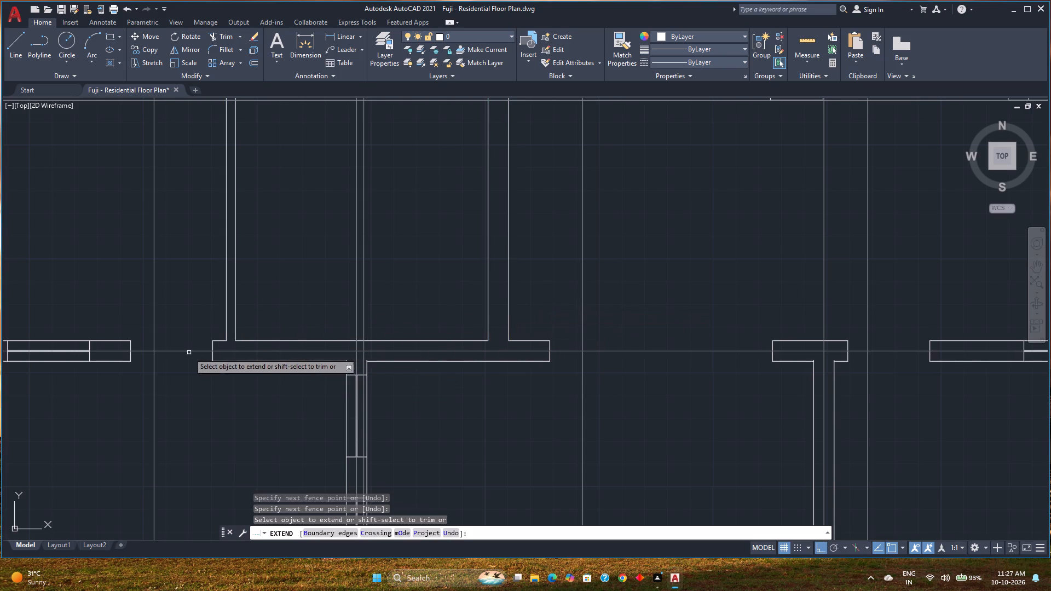
Extend the west exterior wall's inner and outer faces and the east exterior wall's outer face to meet the moved wall.
middle_drag(188, 352, 633, 371)
click(411, 333)
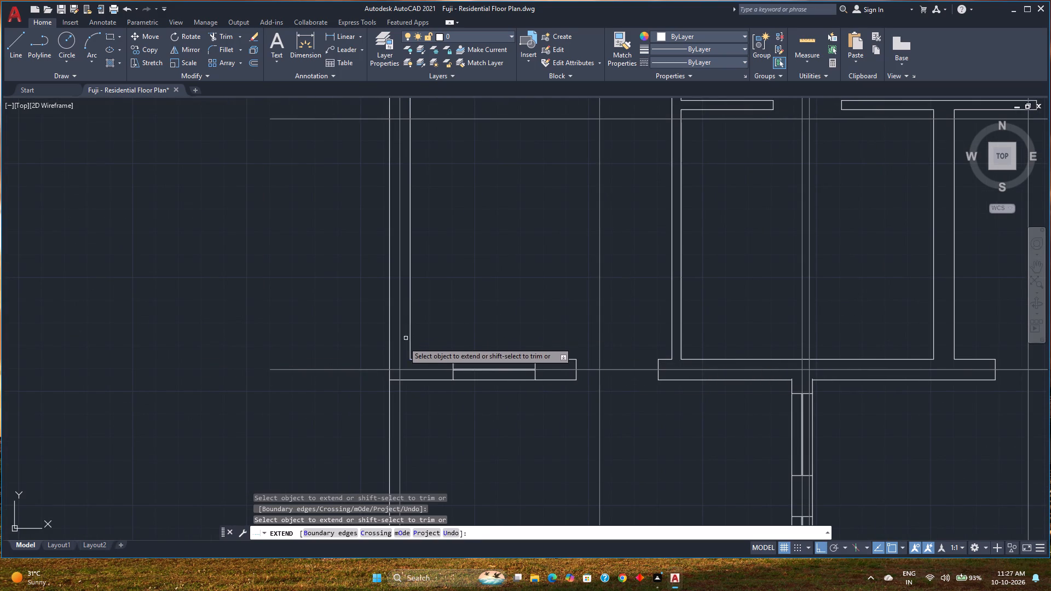
click(390, 345)
scroll(594, 361, down, 2)
middle_drag(594, 361, 97, 373)
scroll(544, 374, up, 2)
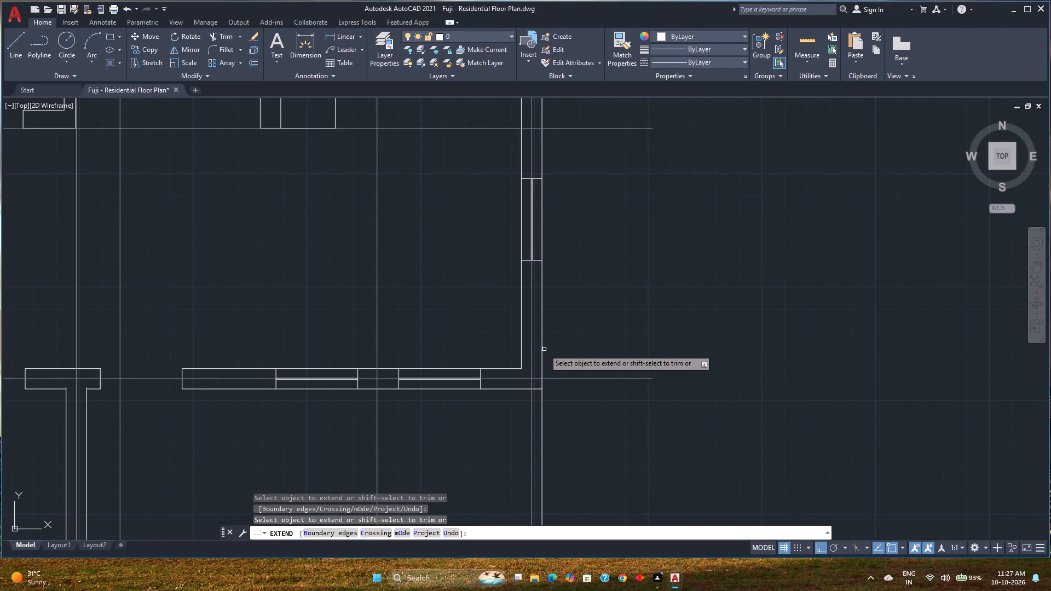
click(542, 350)
click(541, 349)
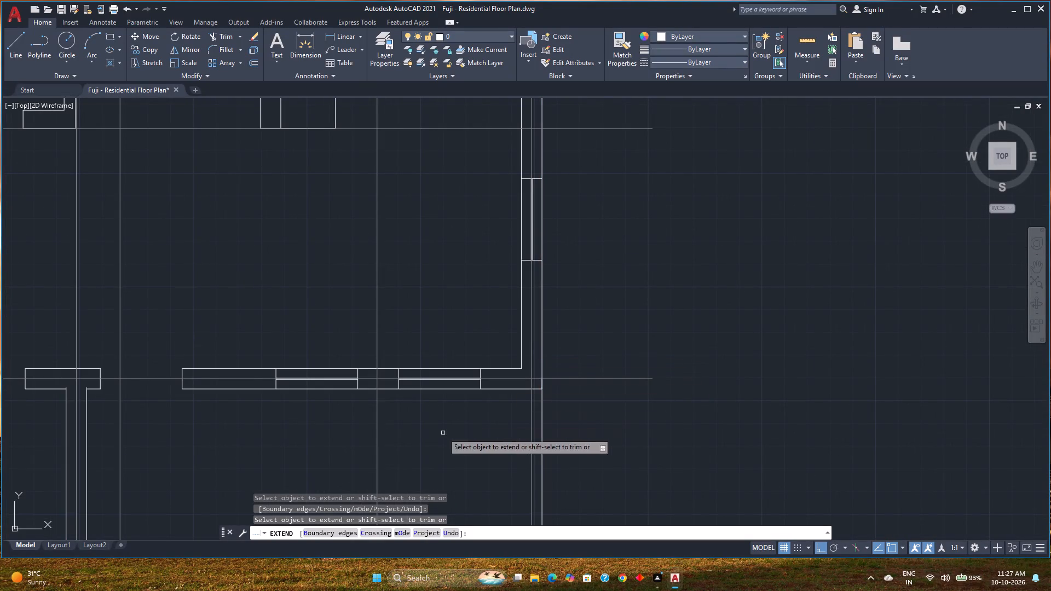
middle_drag(443, 433, 511, 415)
key(space)
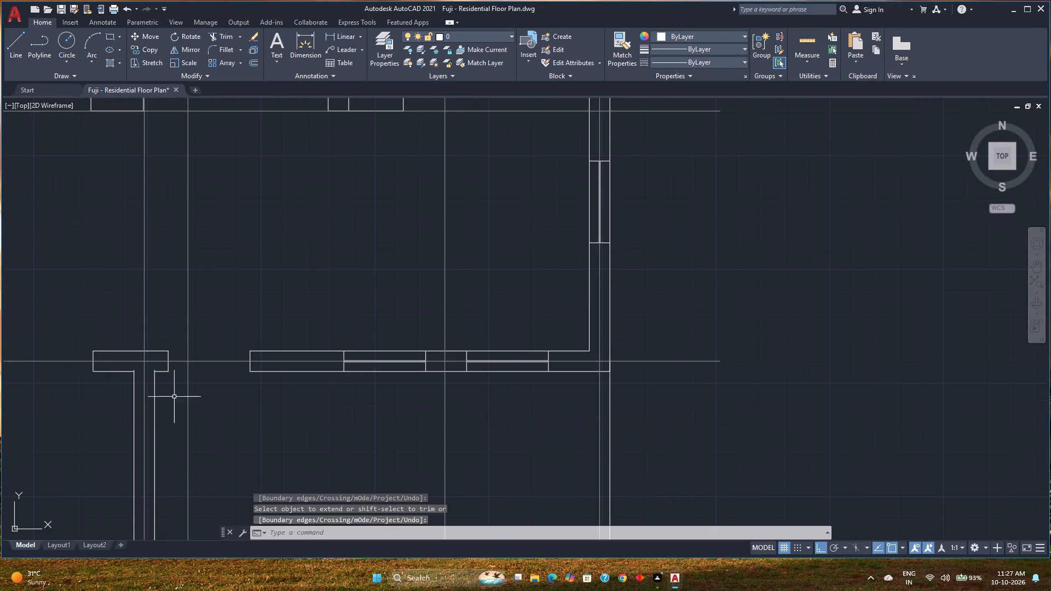
Trim the ends of the north-south wall faces that overrun the short east-west wall segment west of the southeast windowed wall.
scroll(167, 396, up, 2)
middle_drag(167, 396, 496, 445)
text(tr)
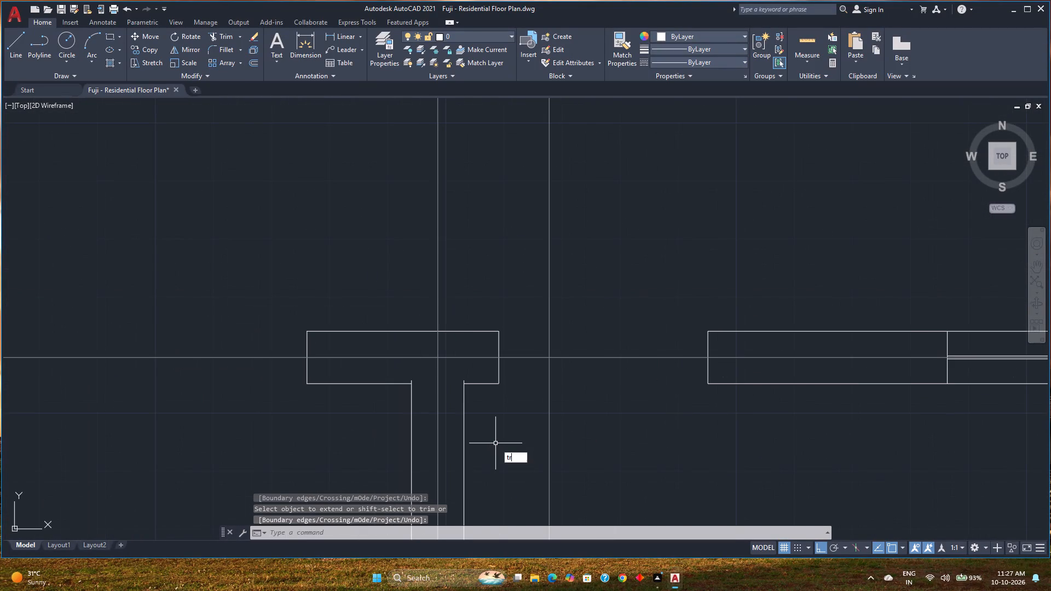
key(Return)
scroll(449, 383, up, 3)
click(476, 380)
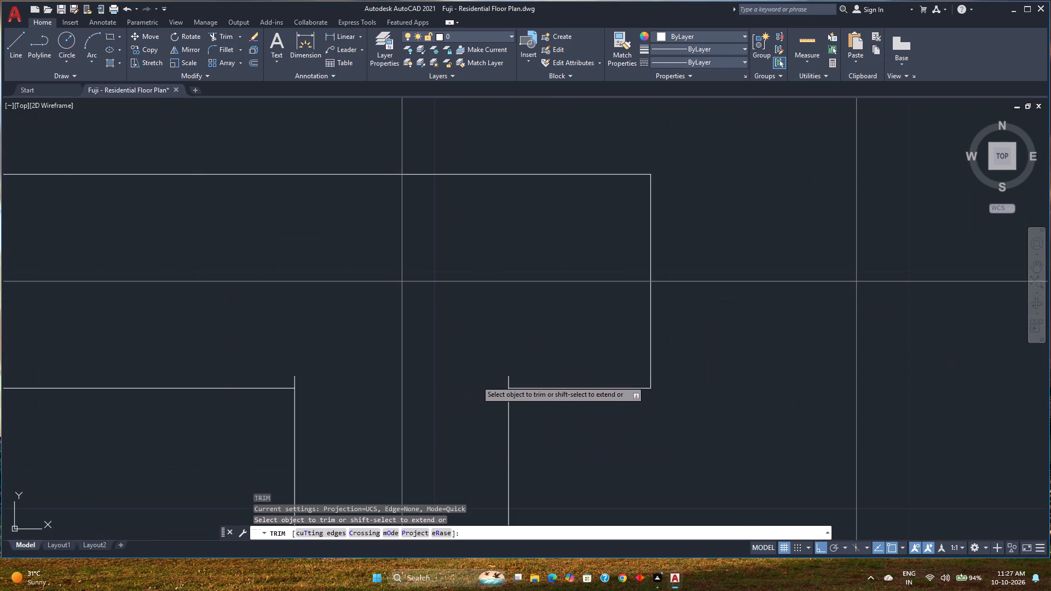
click(537, 377)
click(267, 374)
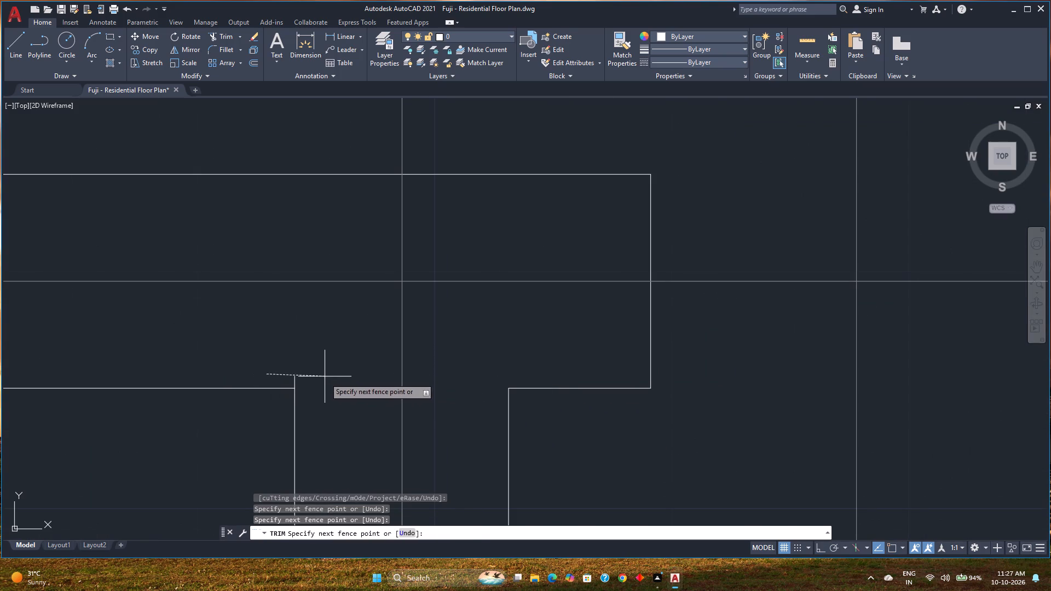
click(318, 382)
Trim the ends of the windowed north-south wall's two faces that overrun the east-west wall beneath the middle room.
scroll(217, 393, down, 6)
middle_drag(187, 420, 824, 398)
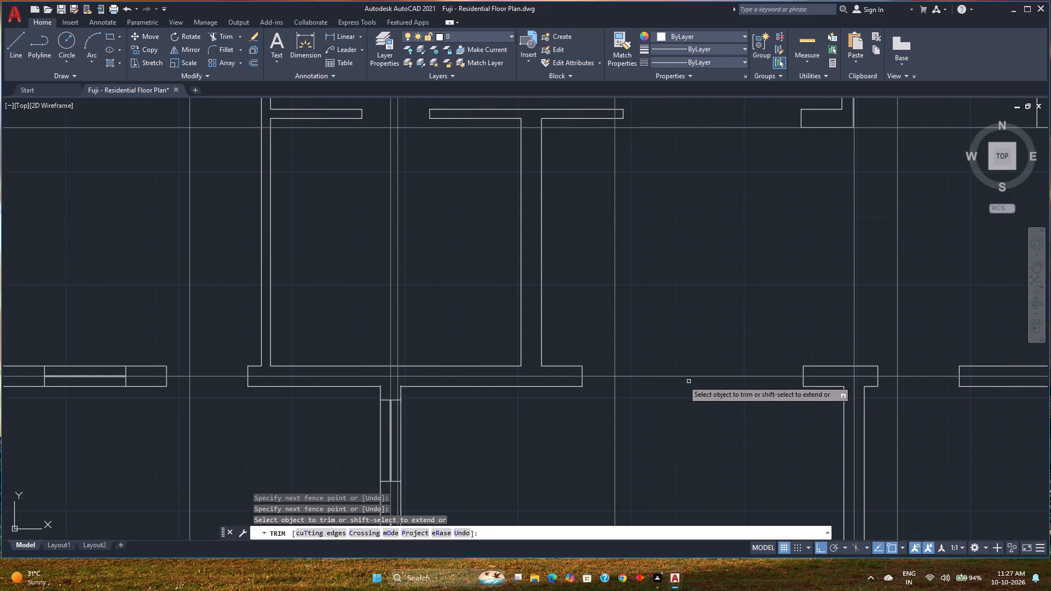
scroll(373, 389, up, 6)
click(407, 373)
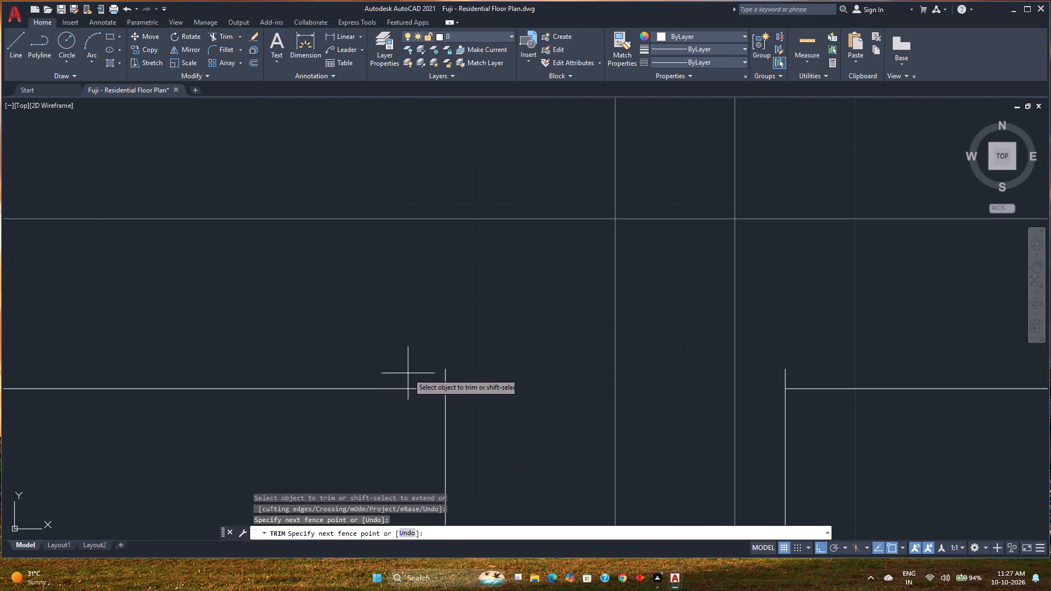
click(887, 372)
scroll(472, 372, down, 5)
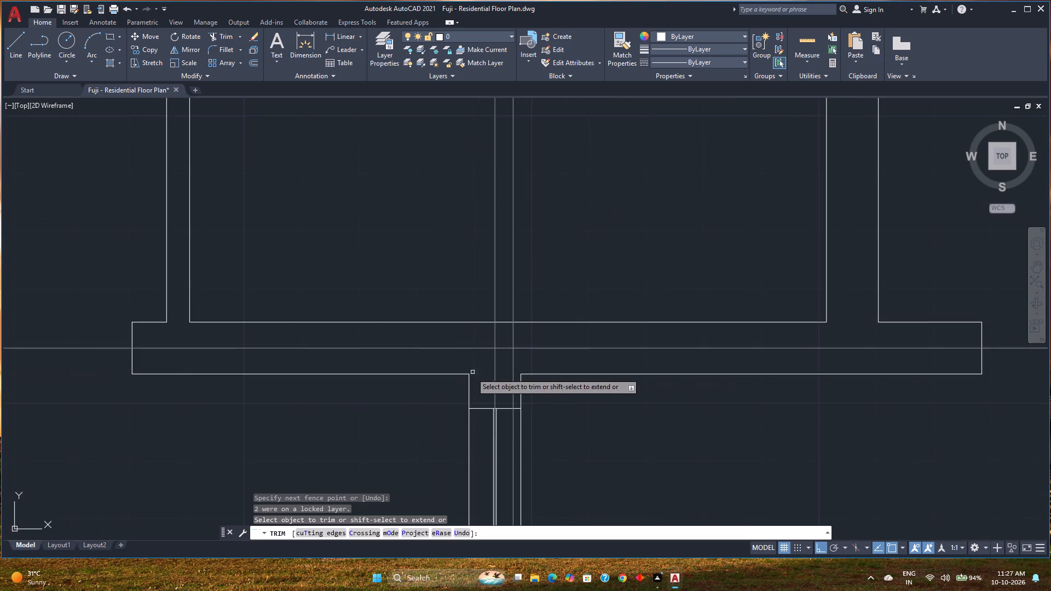
middle_drag(355, 413, 723, 404)
middle_drag(287, 402, 822, 410)
key(space)
Examine the trimmed wall junctions and the extents of the south boundary line around the southeast corner.
scroll(584, 437, down, 1)
middle_drag(582, 437, 219, 410)
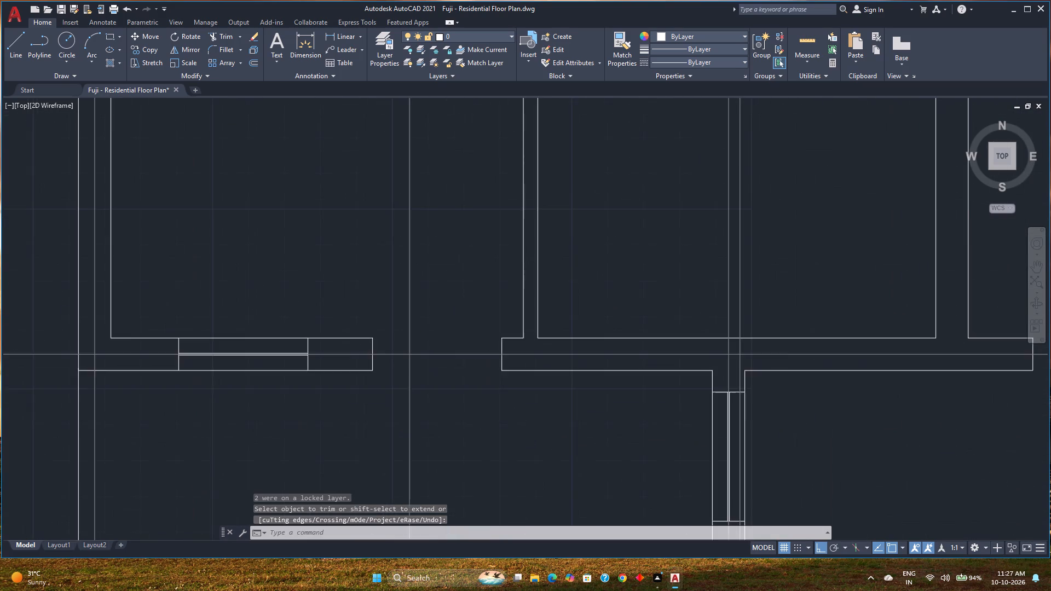
scroll(229, 398, down, 3)
scroll(466, 416, up, 1)
middle_drag(466, 416, 338, 409)
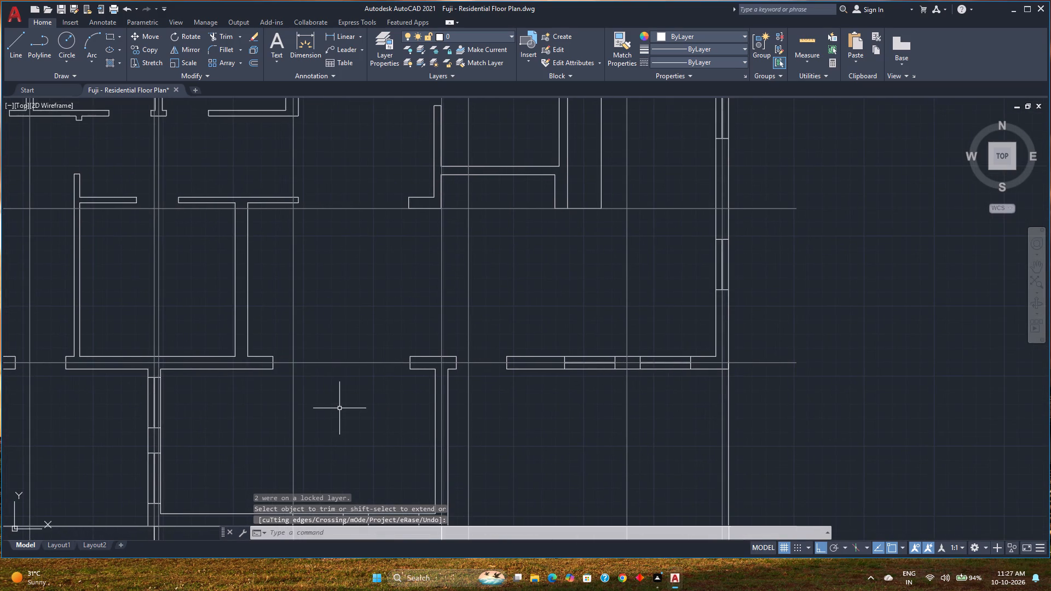
scroll(339, 408, down, 1)
scroll(246, 387, up, 2)
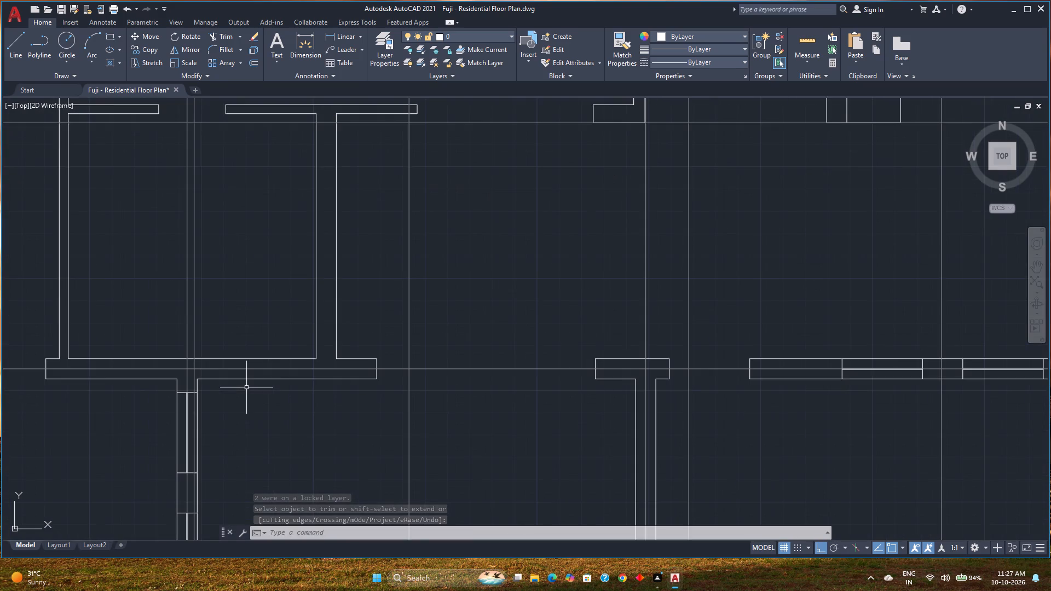
scroll(292, 389, down, 2)
middle_drag(456, 461, 487, 383)
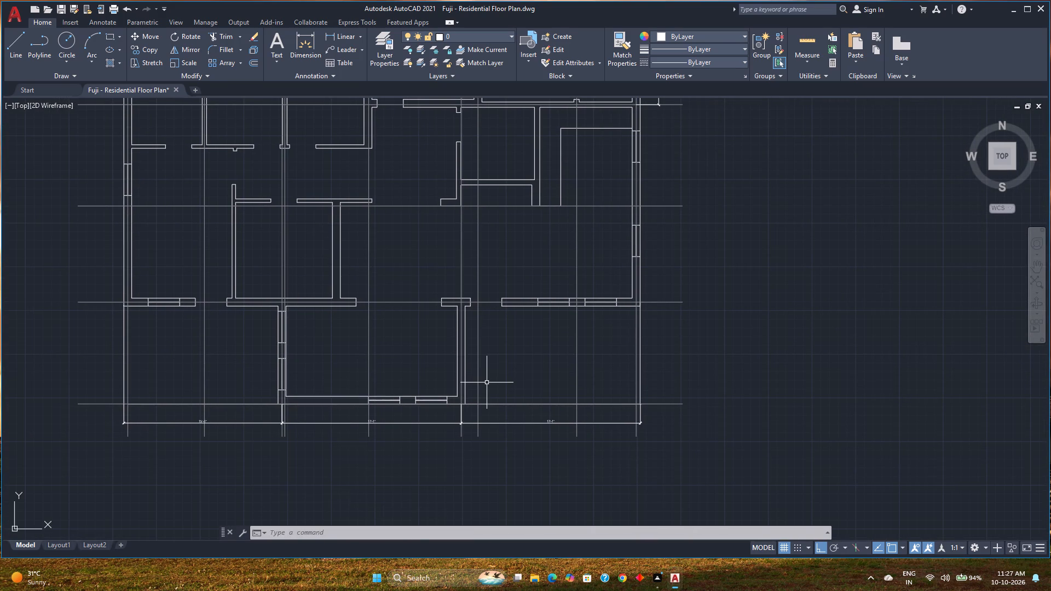
scroll(524, 422, up, 3)
scroll(524, 422, down, 2)
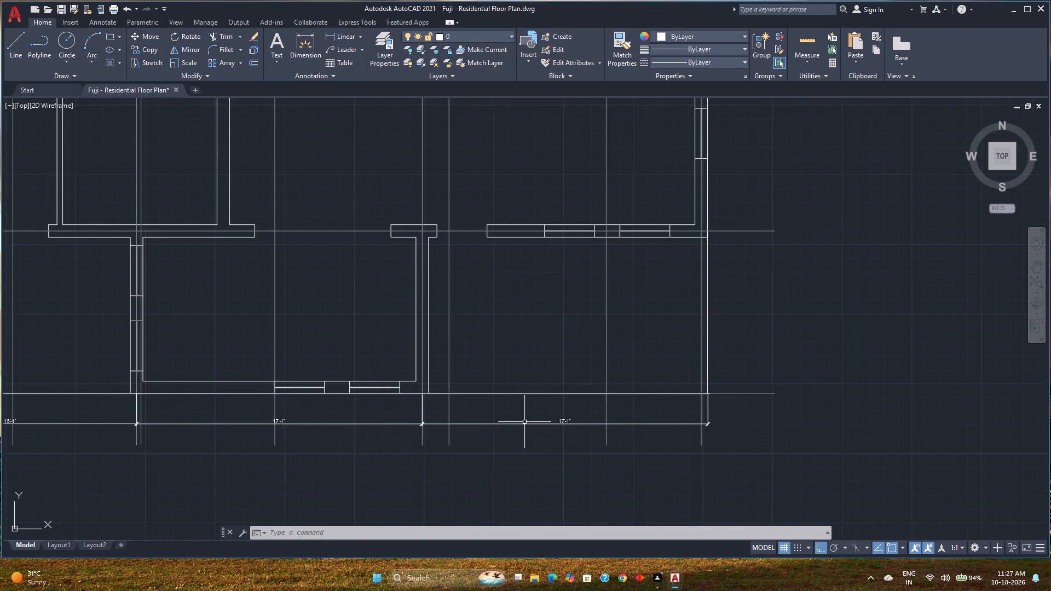
scroll(651, 428, up, 2)
scroll(806, 332, up, 4)
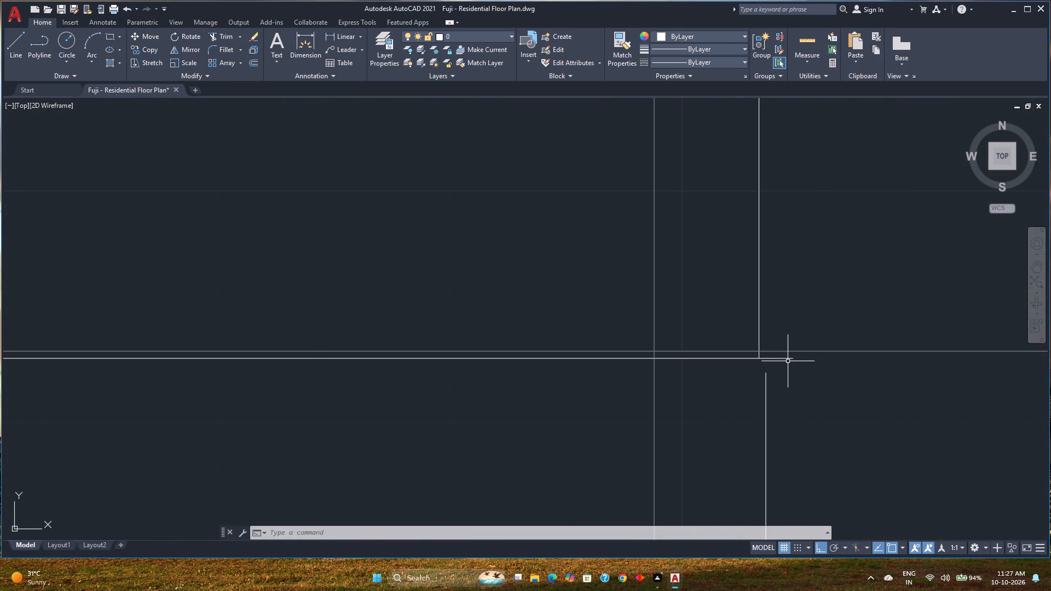
scroll(788, 361, up, 1)
click(784, 357)
scroll(690, 425, down, 4)
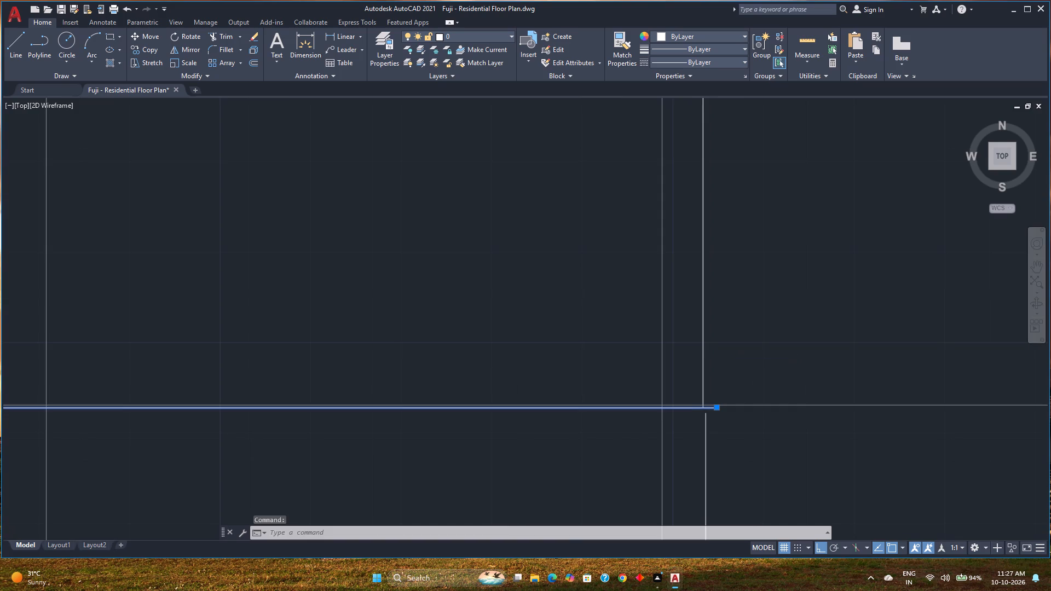
scroll(690, 425, down, 2)
scroll(546, 450, down, 1)
middle_drag(546, 450, 642, 441)
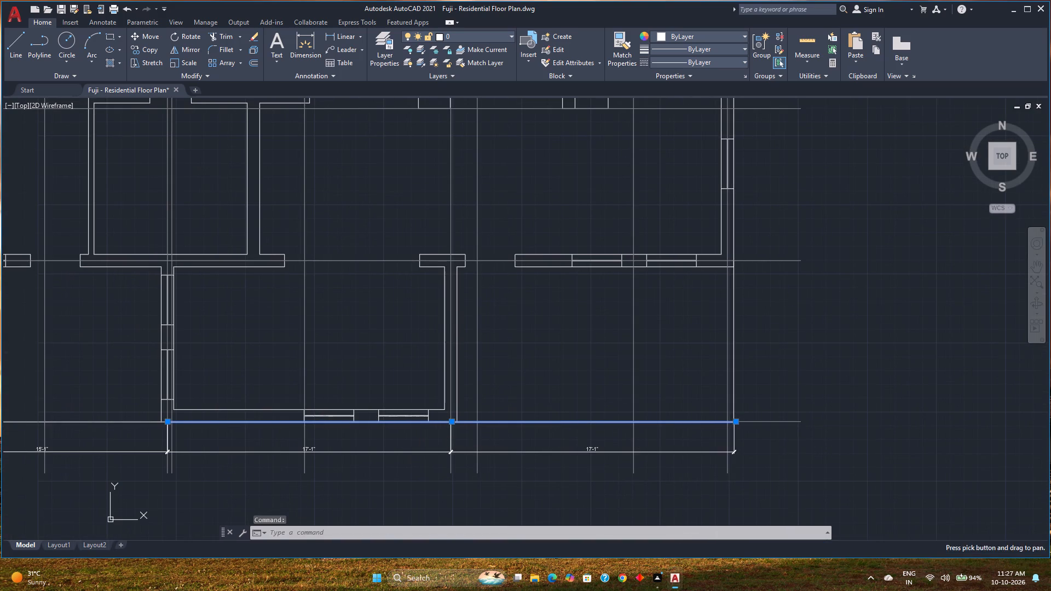
right_click(642, 441)
key(Escape)
key(Escape)
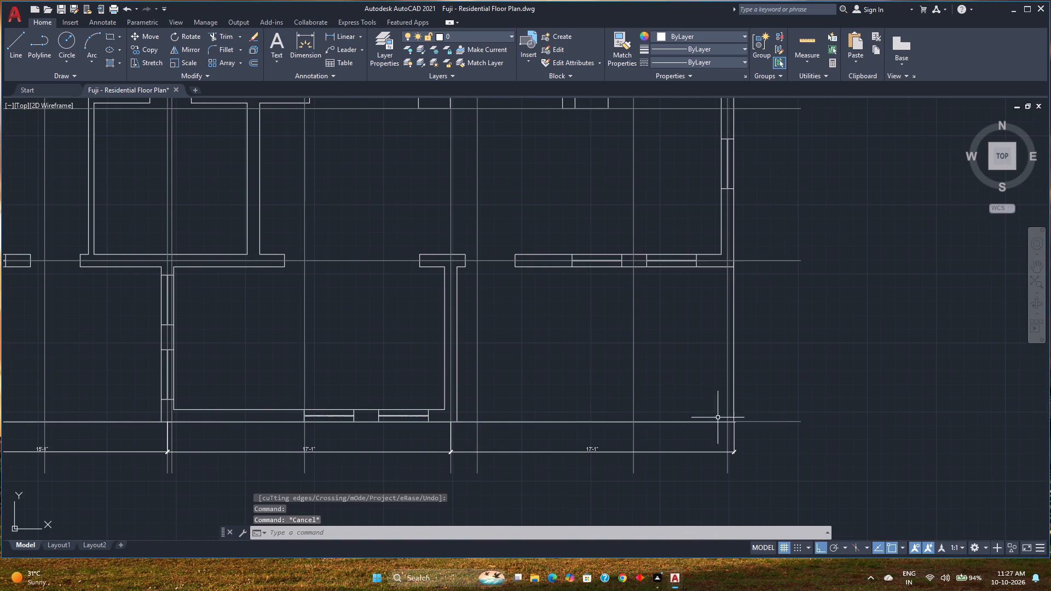
Trim the south boundary line's overhang beyond the east exterior wall's outer face at the southeast corner.
scroll(744, 420, up, 5)
text(tr)
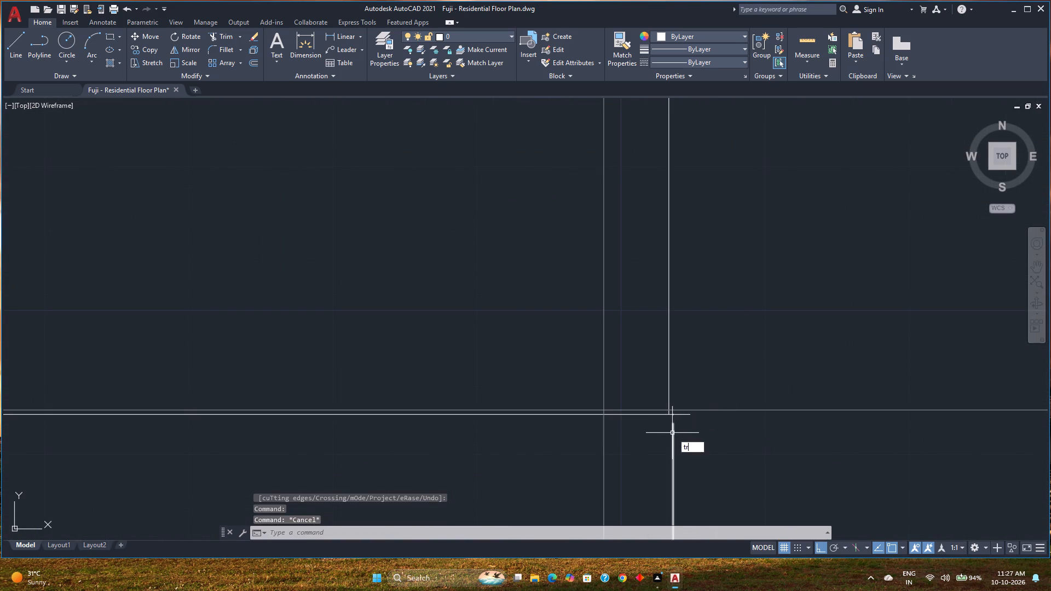
key(Return)
click(685, 414)
scroll(679, 419, up, 2)
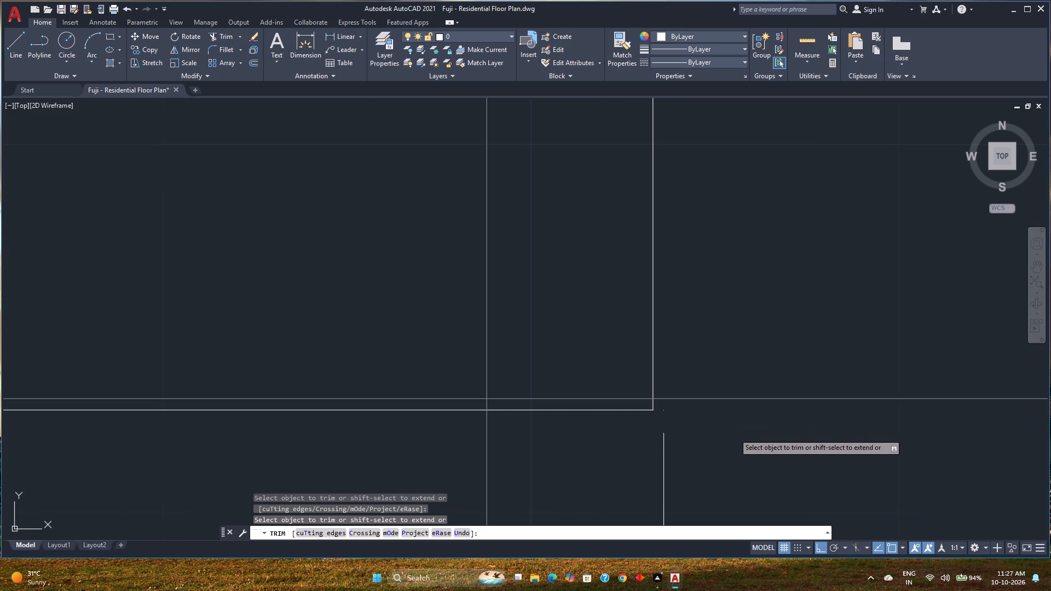
key(Escape)
Examine the southwest corner, the east exterior wall and the southeast area for remaining alignment problems.
scroll(734, 433, down, 7)
scroll(585, 437, down, 1)
middle_drag(585, 437, 524, 443)
scroll(106, 442, up, 3)
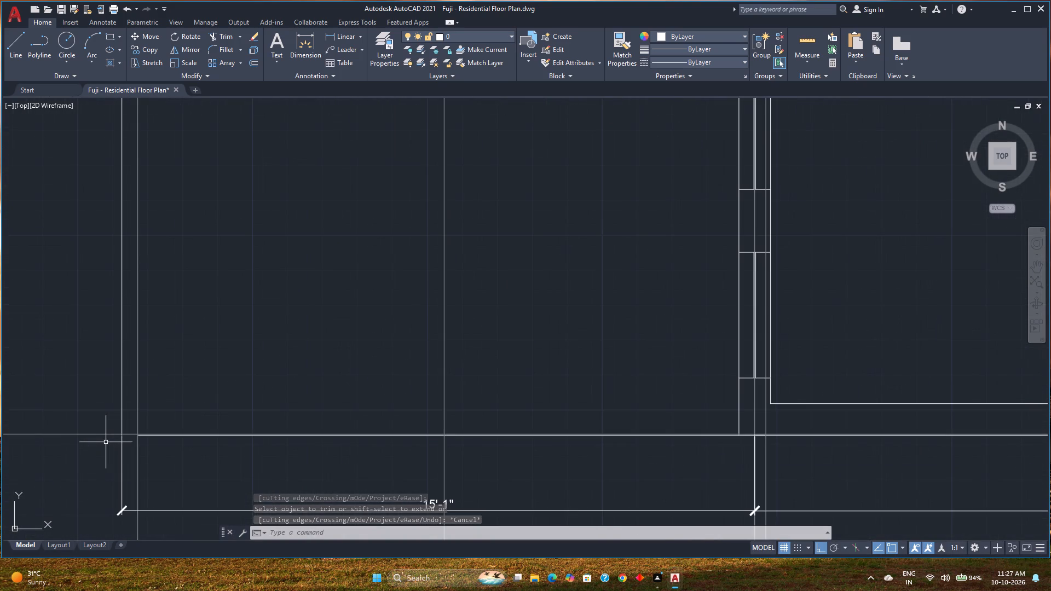
scroll(458, 429, down, 2)
middle_drag(458, 429, 207, 450)
middle_drag(709, 362, 400, 419)
scroll(708, 362, down, 1)
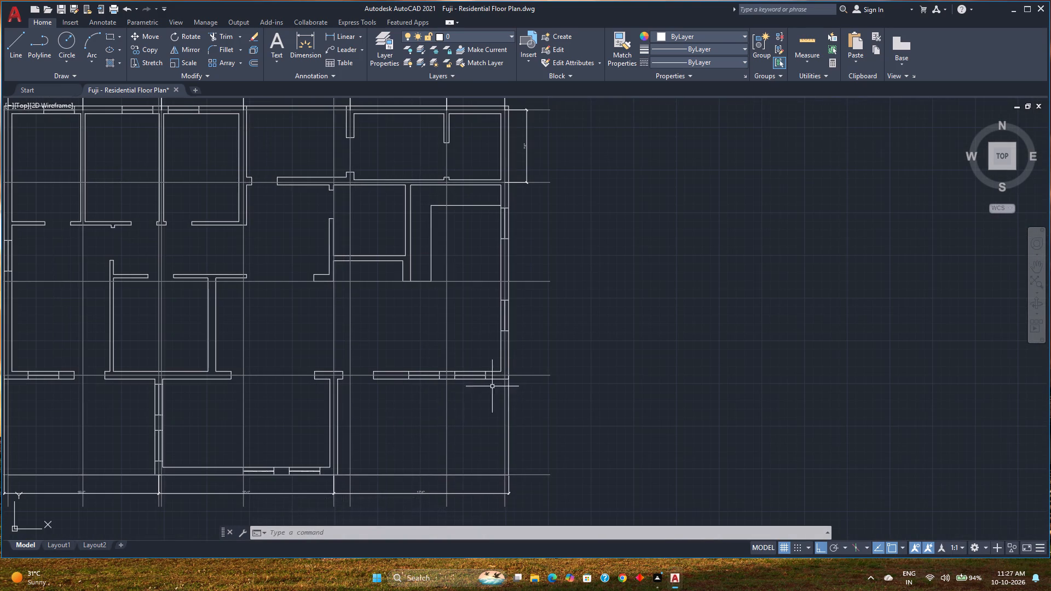
scroll(524, 349, up, 3)
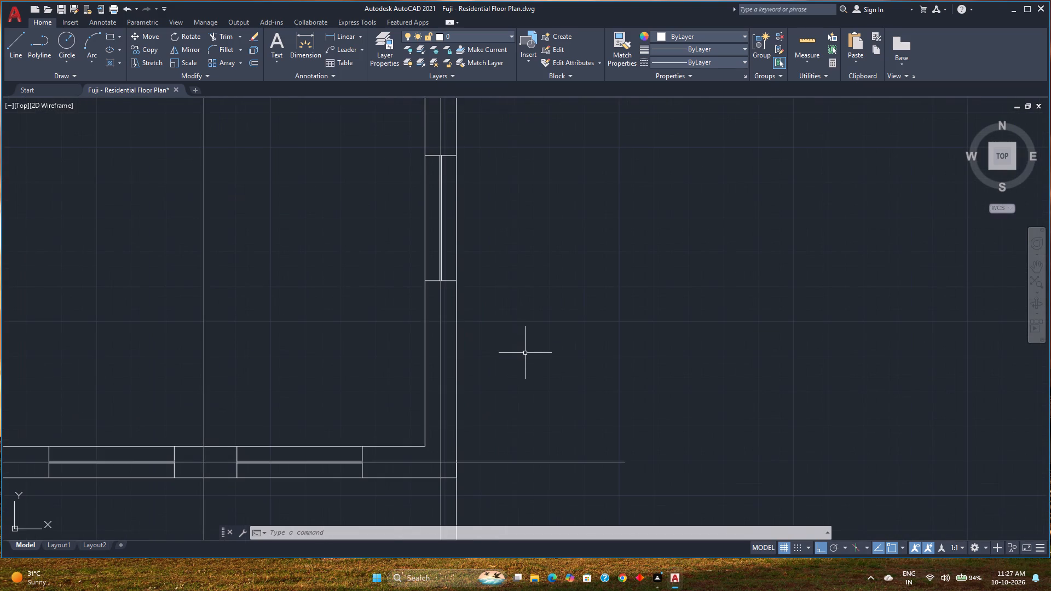
scroll(525, 354, down, 2)
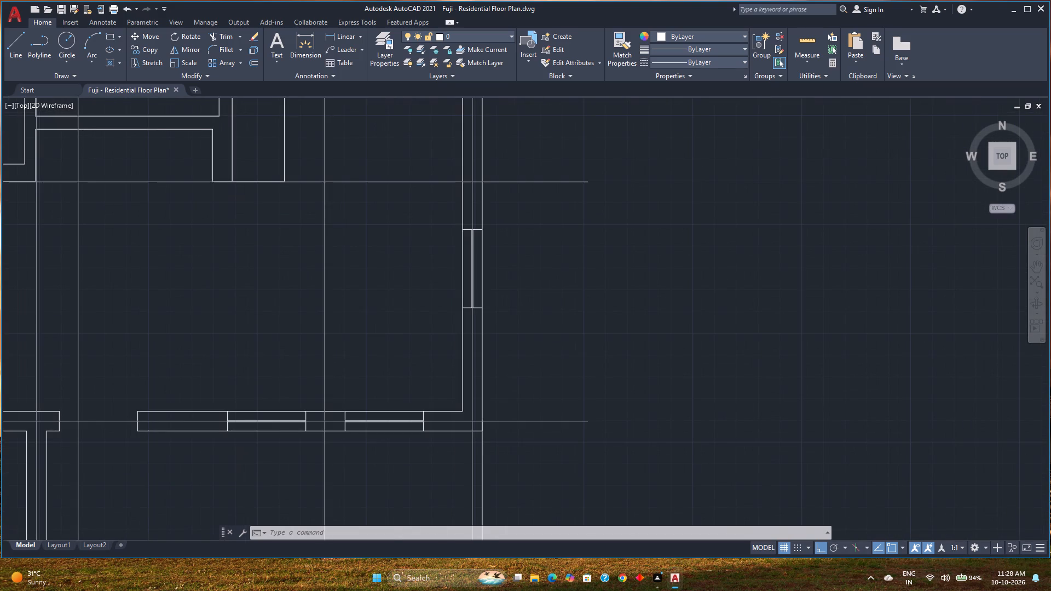
scroll(525, 354, down, 1)
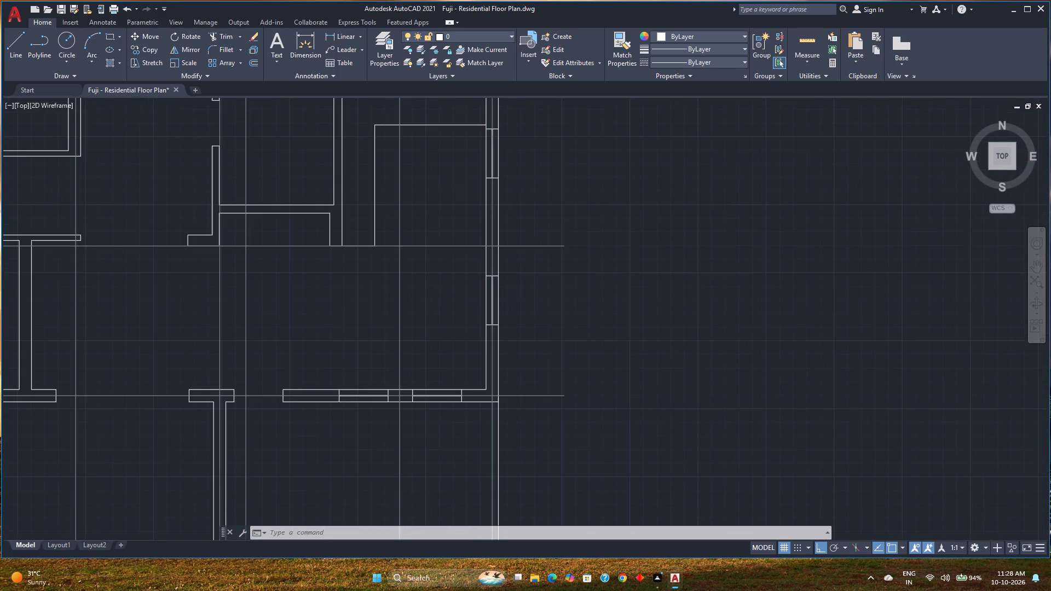
scroll(513, 459, up, 1)
middle_drag(513, 459, 513, 457)
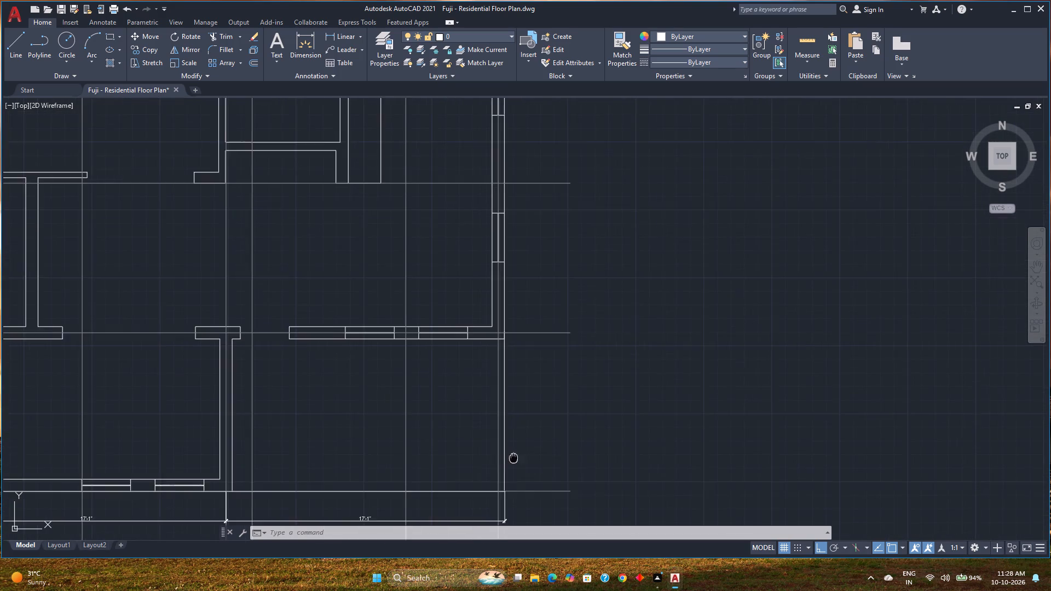
middle_drag(513, 457, 583, 370)
scroll(436, 425, up, 1)
middle_drag(436, 425, 456, 410)
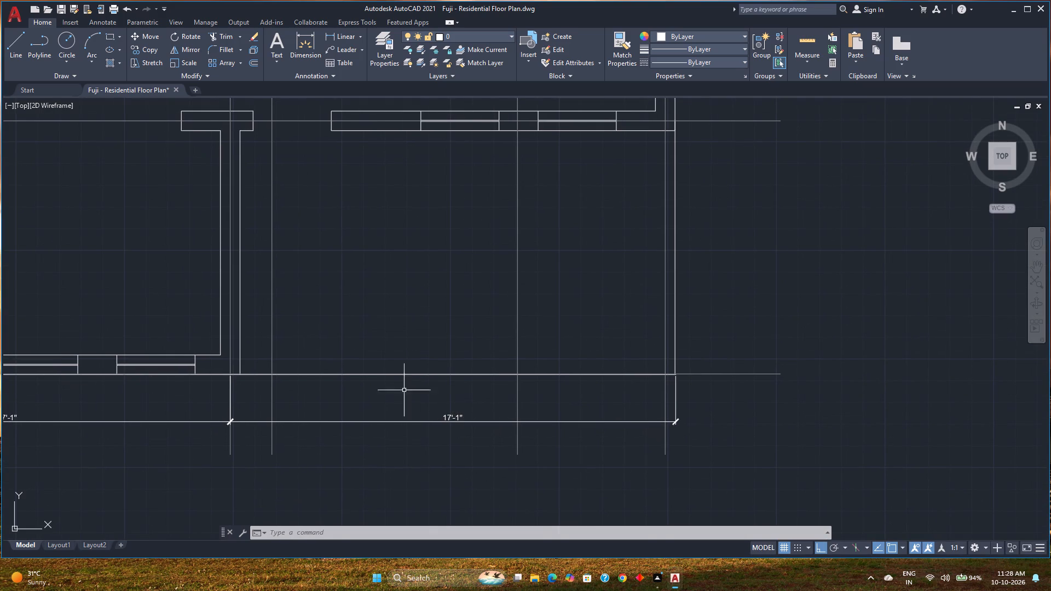
Unlock the Guide Lines layer.
click(471, 35)
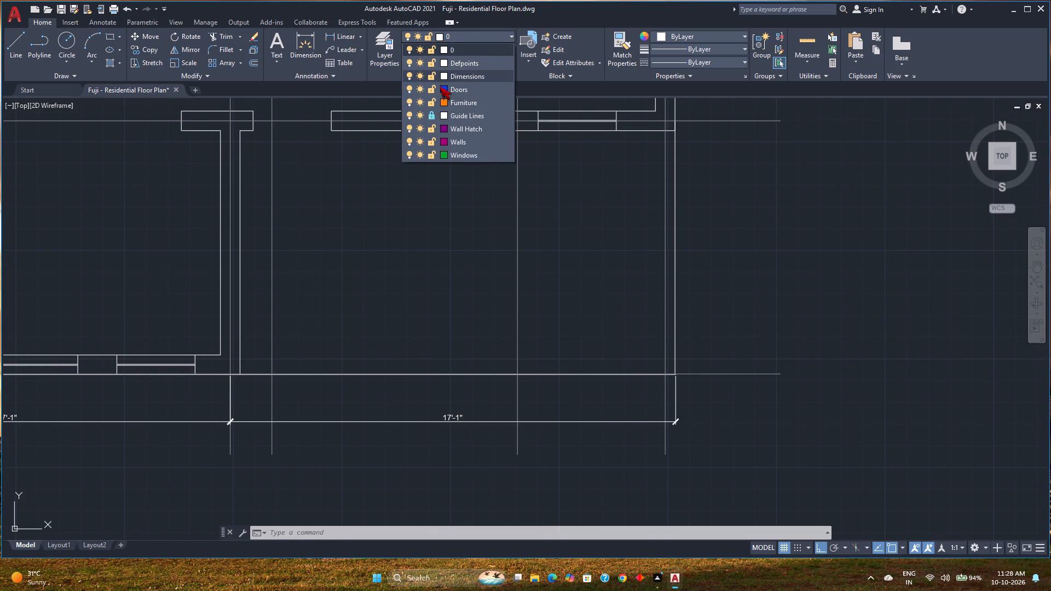
click(429, 115)
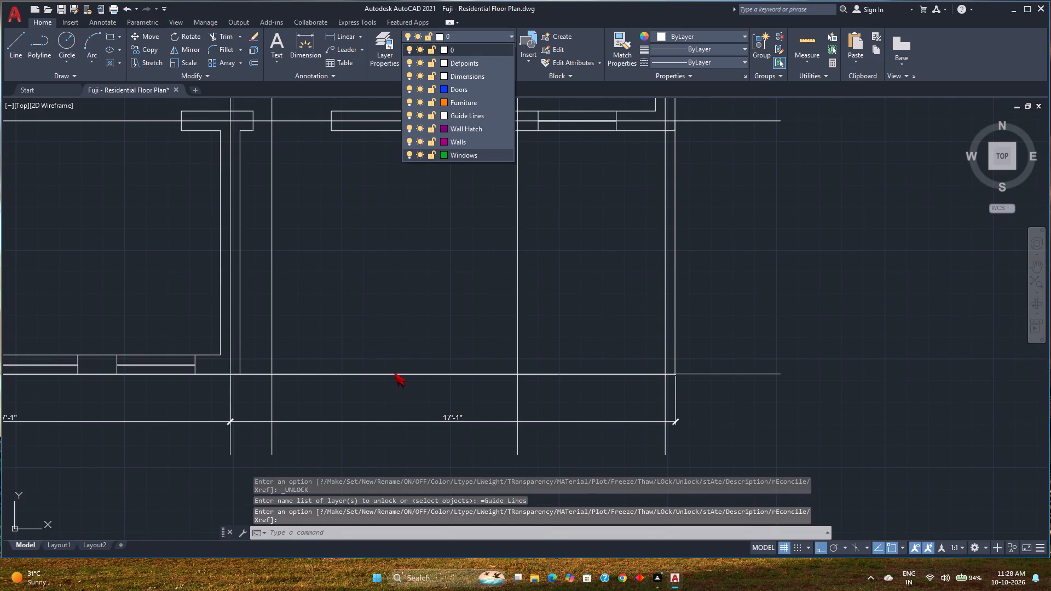
click(256, 63)
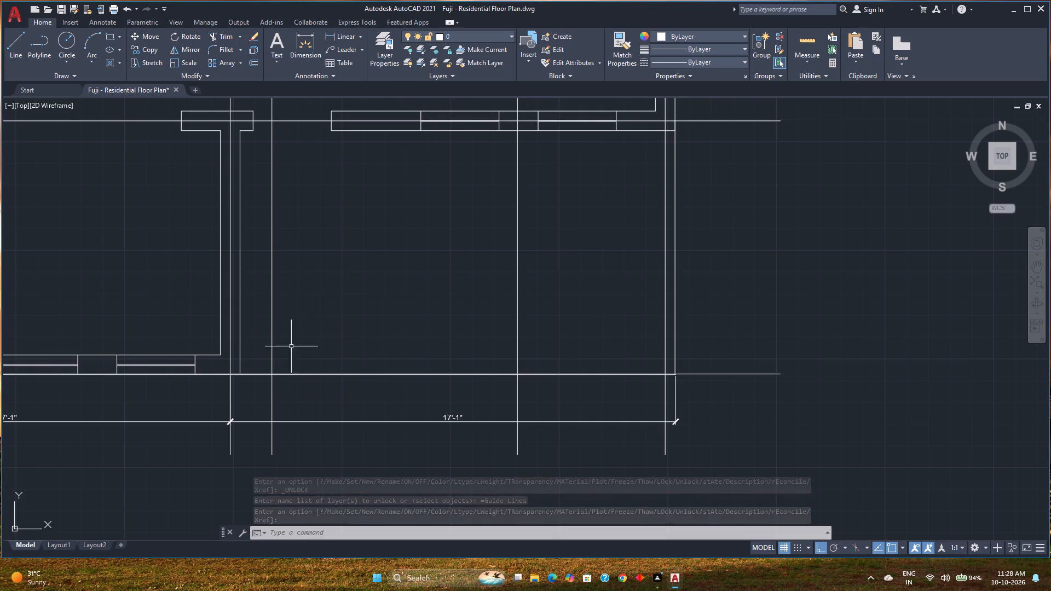
Offset the vertical guide line at the west end of the southeast 17'-1" dimension by 17'1" to the east.
click(255, 65)
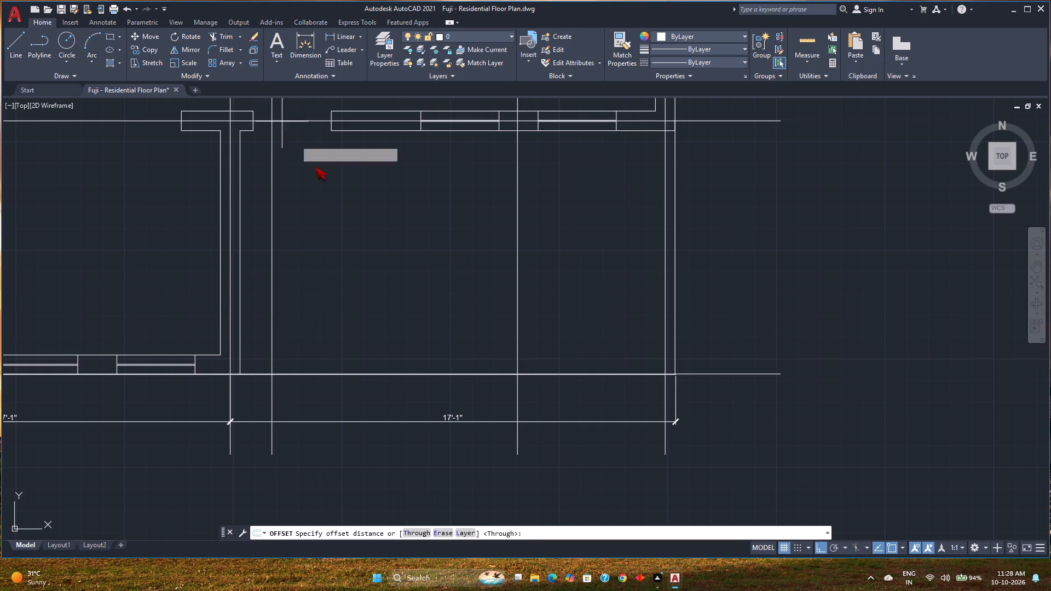
key(1)
key(7)
key(apostrophe)
key(1)
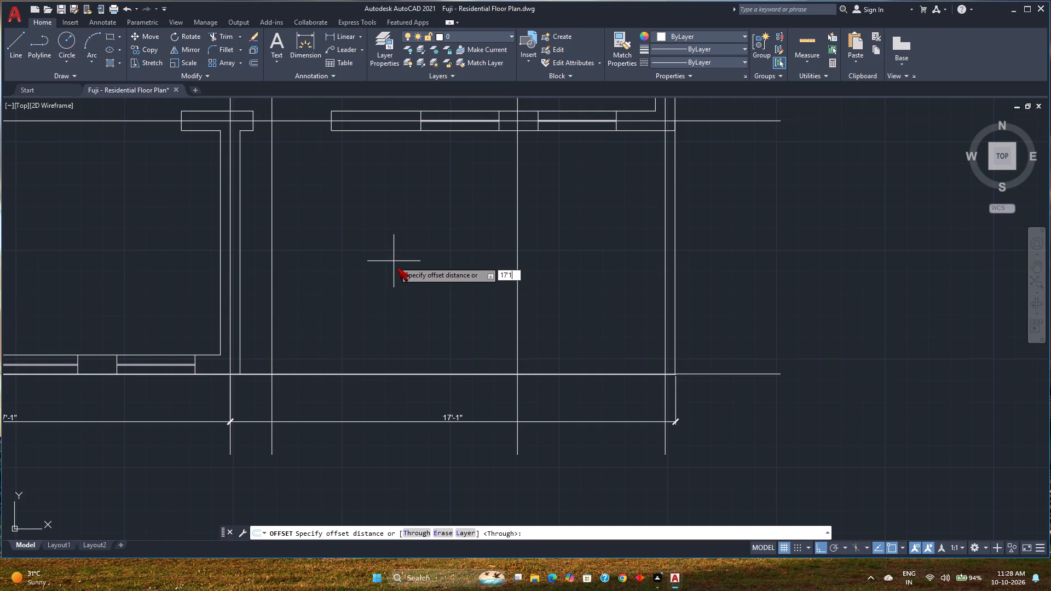
key(shift+quotedbl)
key(Return)
scroll(304, 476, down, 1)
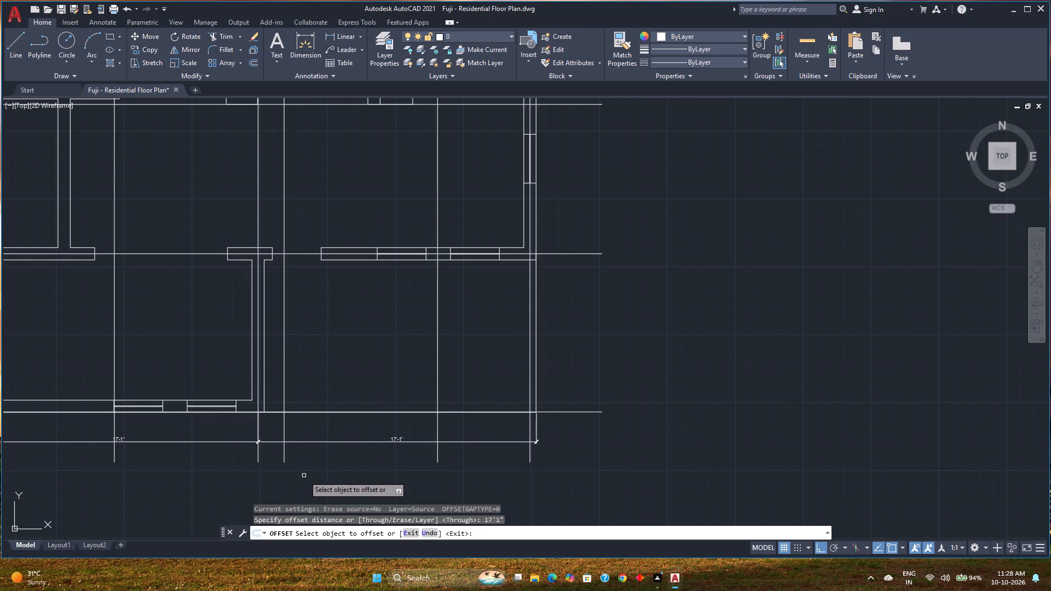
scroll(219, 467, down, 1)
middle_drag(219, 467, 223, 465)
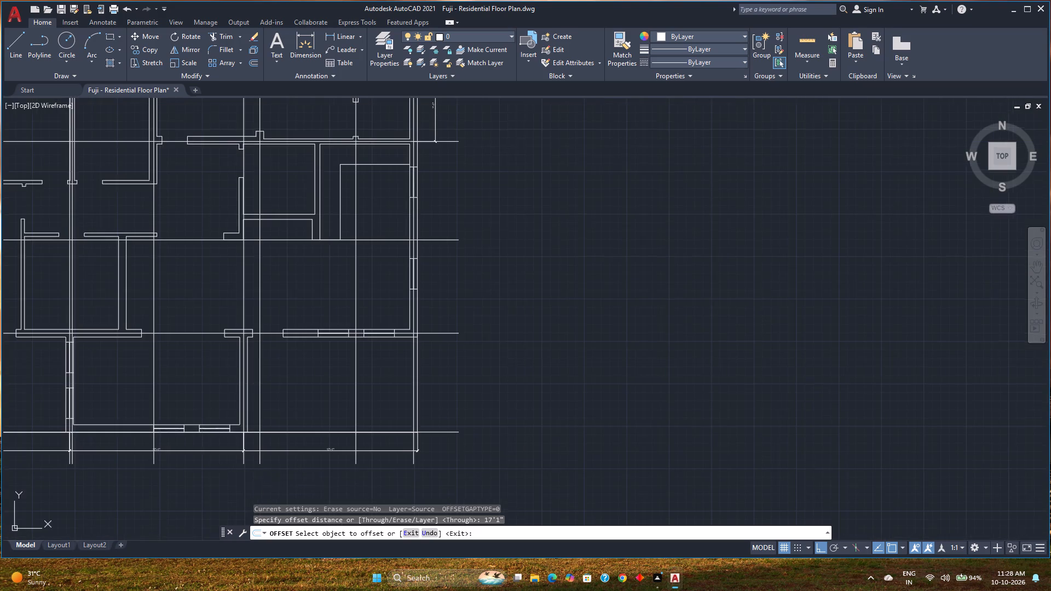
middle_drag(223, 465, 296, 450)
scroll(228, 450, up, 1)
middle_drag(228, 450, 272, 454)
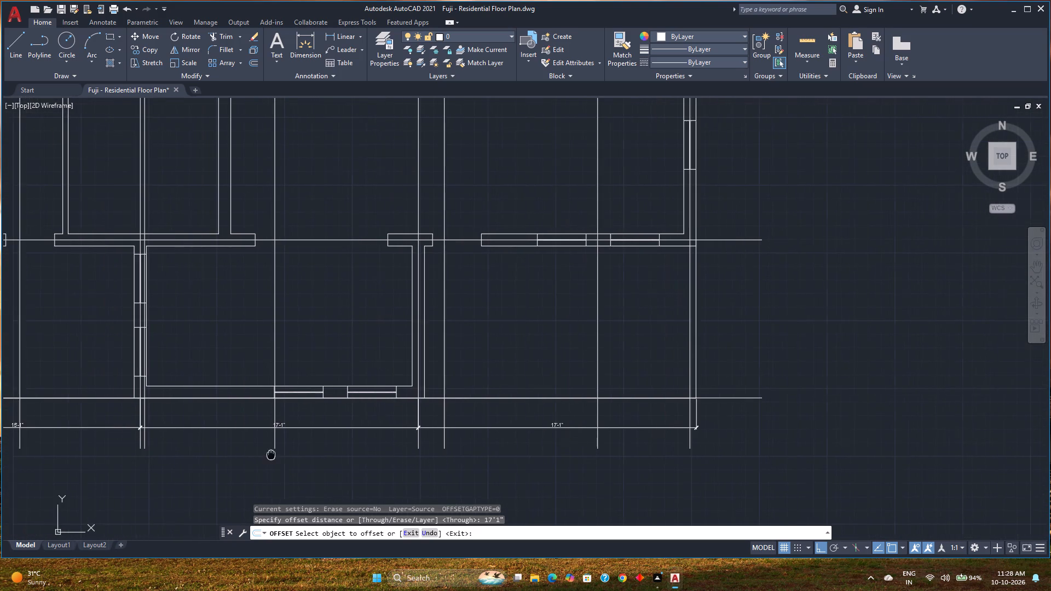
middle_drag(272, 454, 273, 454)
scroll(451, 457, up, 2)
click(370, 432)
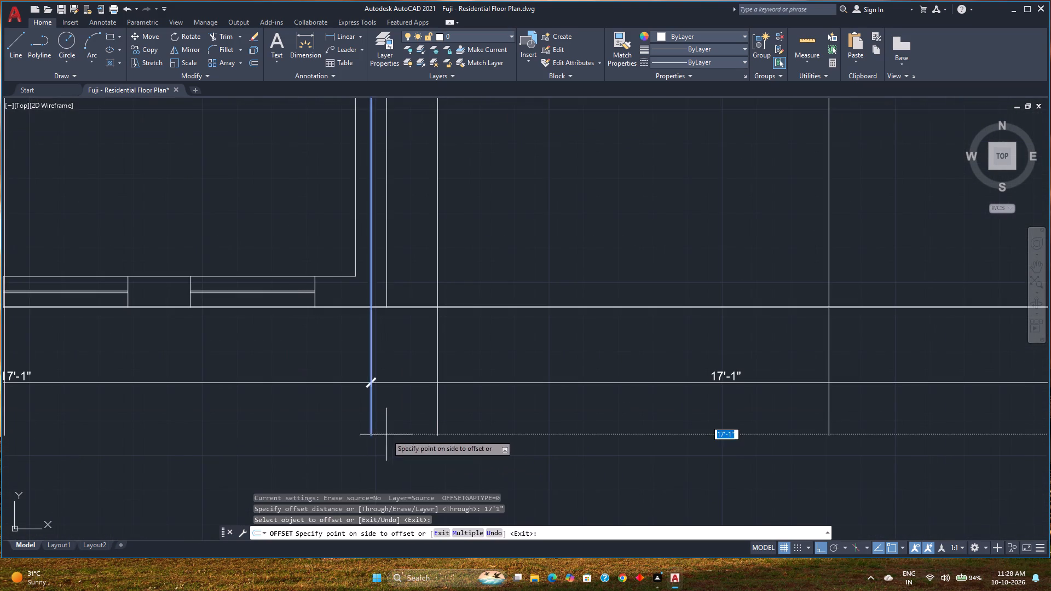
scroll(603, 443, down, 2)
middle_drag(603, 443, 402, 452)
click(639, 460)
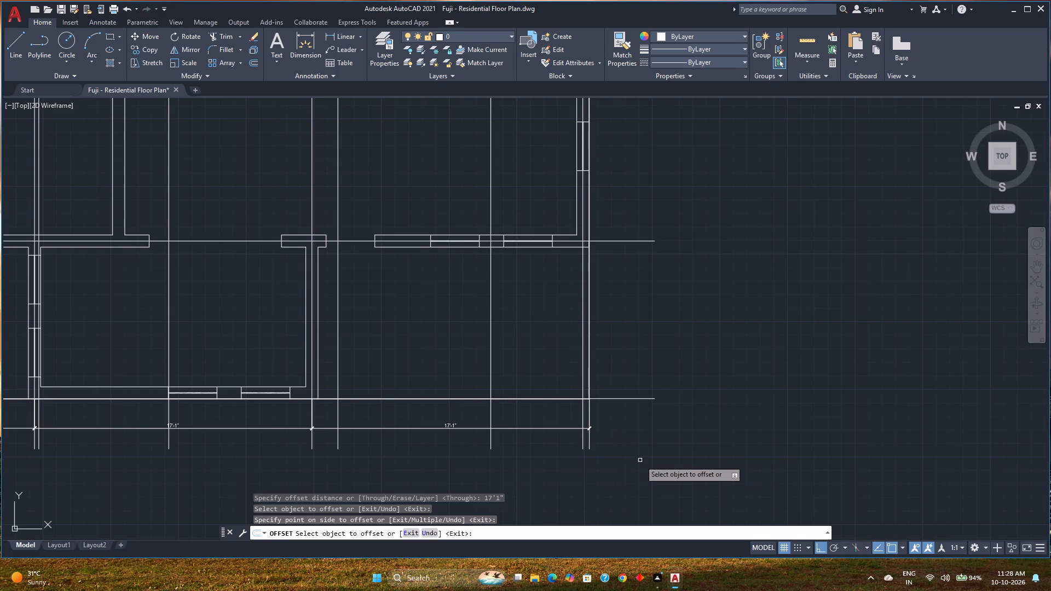
key(space)
Delete the old vertical guide line just west of the new one at the east end of the southeast 17'-1" dimension.
scroll(571, 446, up, 4)
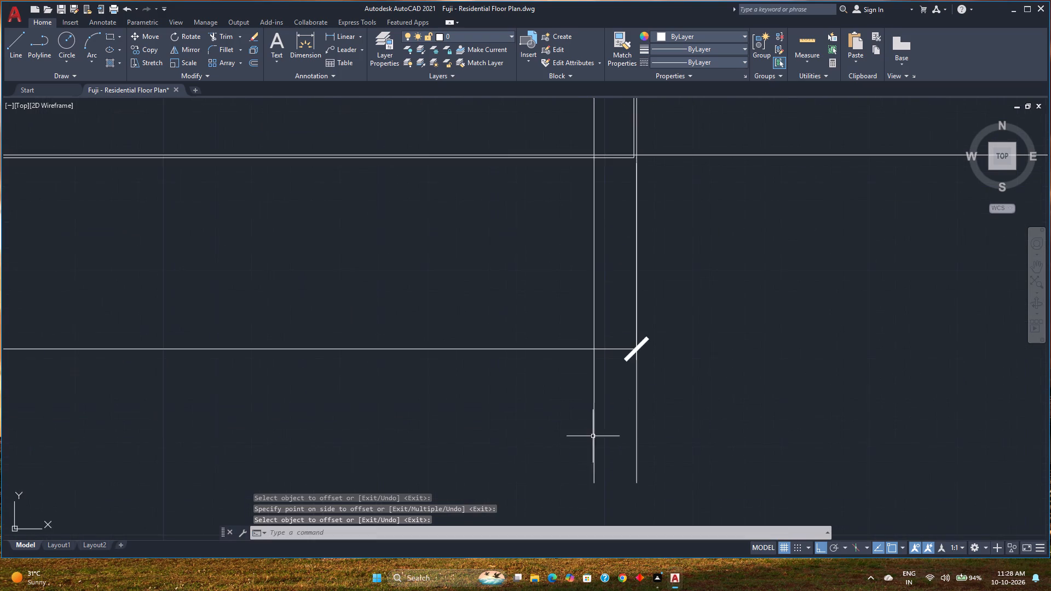
middle_drag(593, 436, 544, 503)
scroll(544, 503, up, 1)
middle_click(544, 503)
click(545, 467)
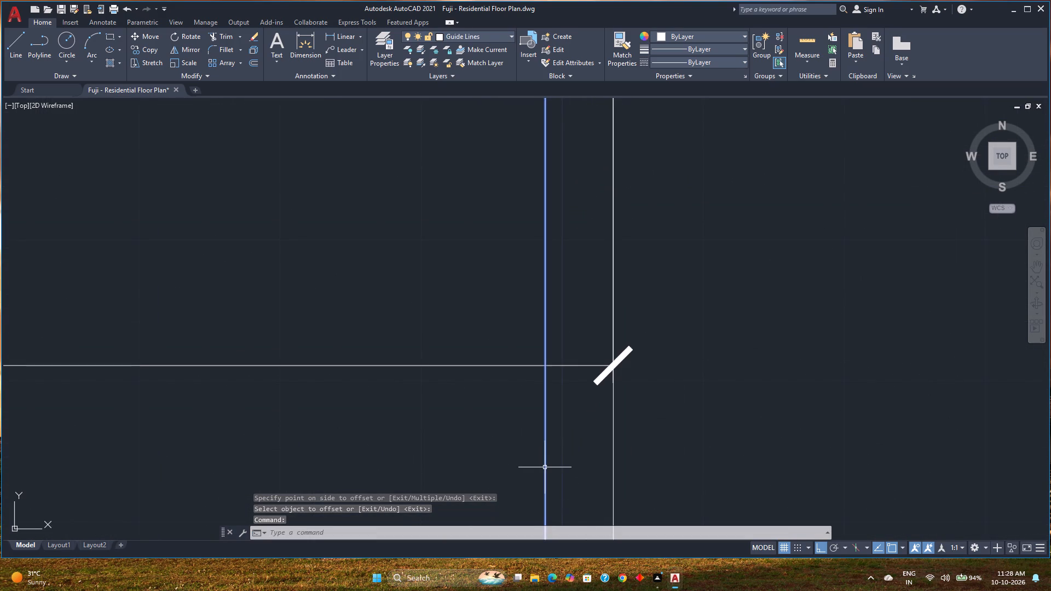
key(Delete)
Lock the Guide Lines layer.
scroll(546, 463, down, 4)
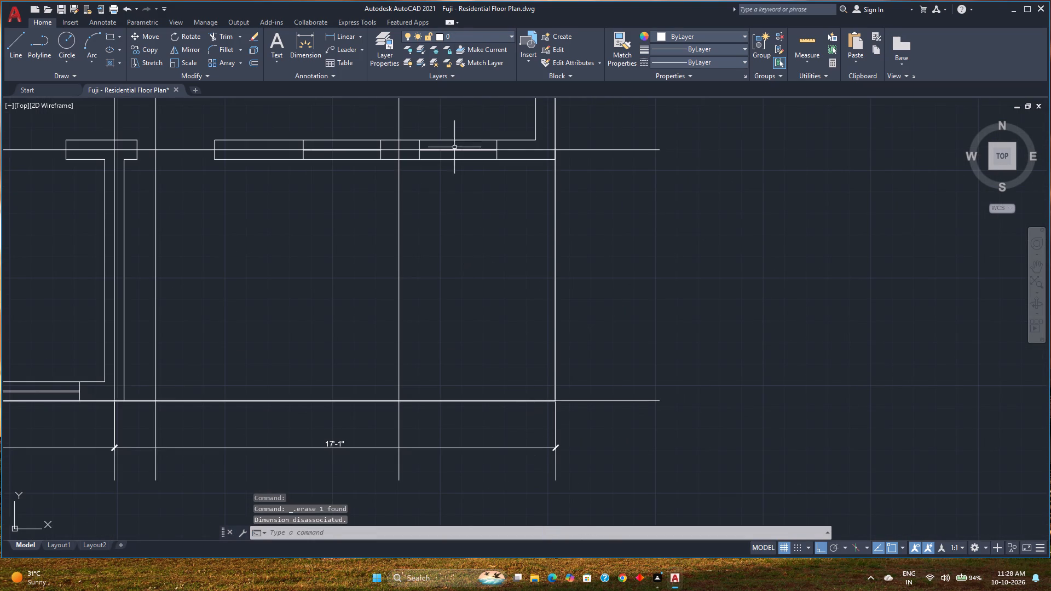
click(480, 36)
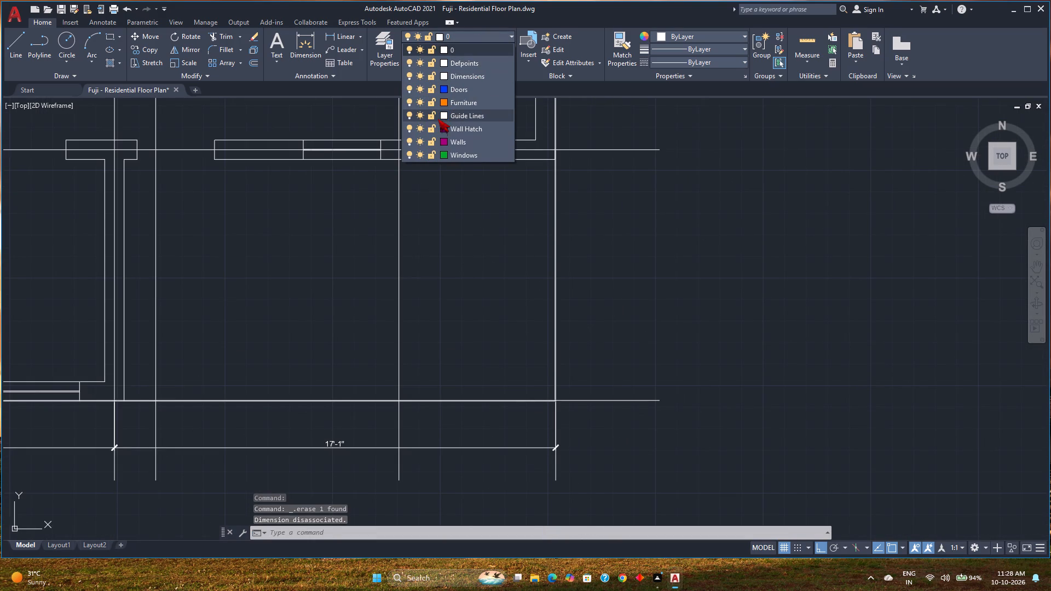
click(430, 115)
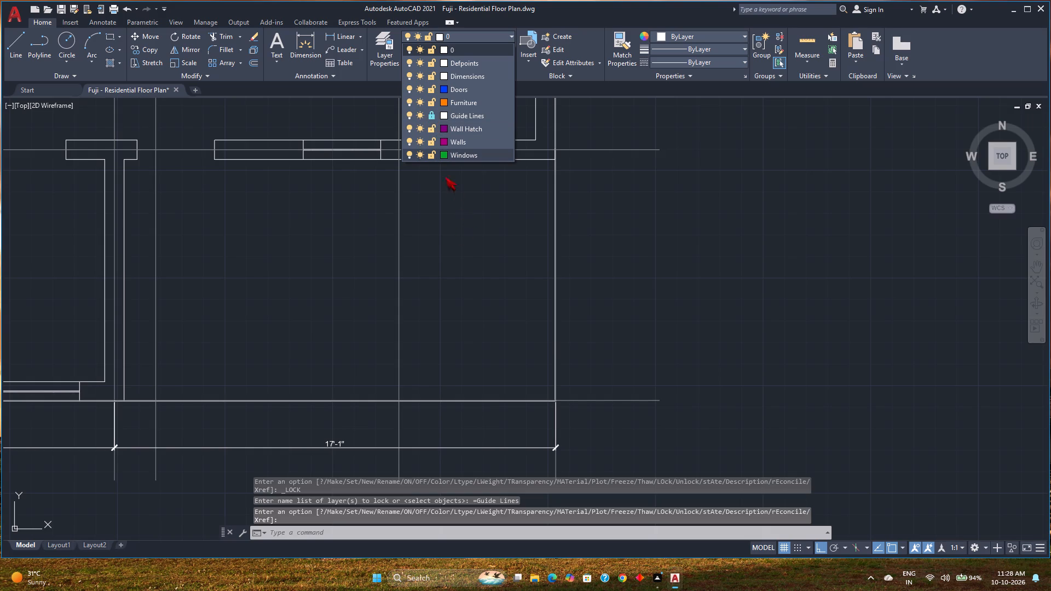
key(Escape)
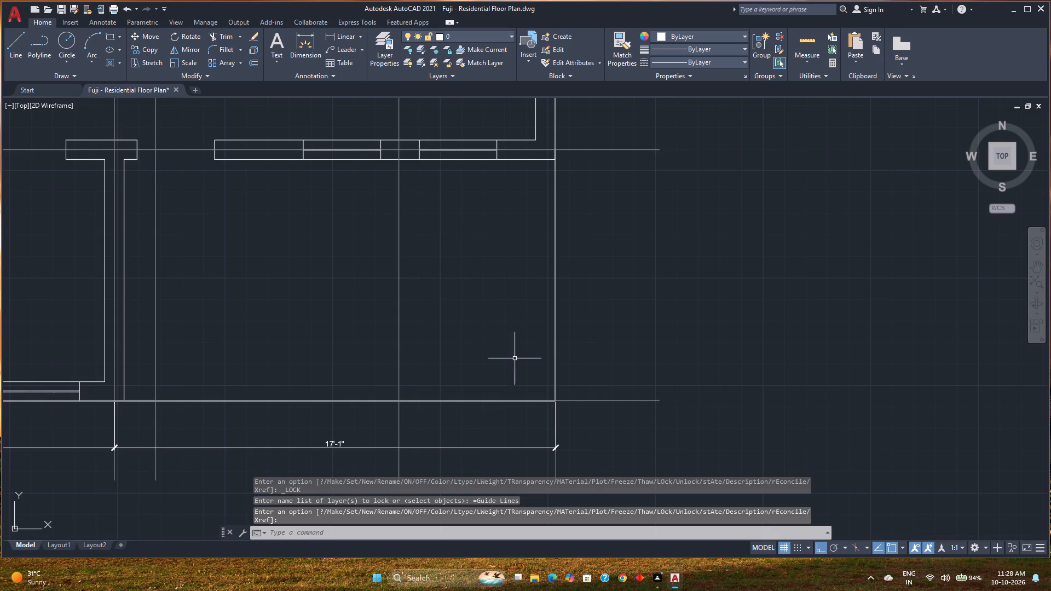
Move the east exterior wall's inner and outer lines and its windows east so the outer face aligns with the new vertical guide line.
scroll(533, 364, up, 3)
middle_drag(574, 362, 574, 264)
scroll(609, 318, up, 1)
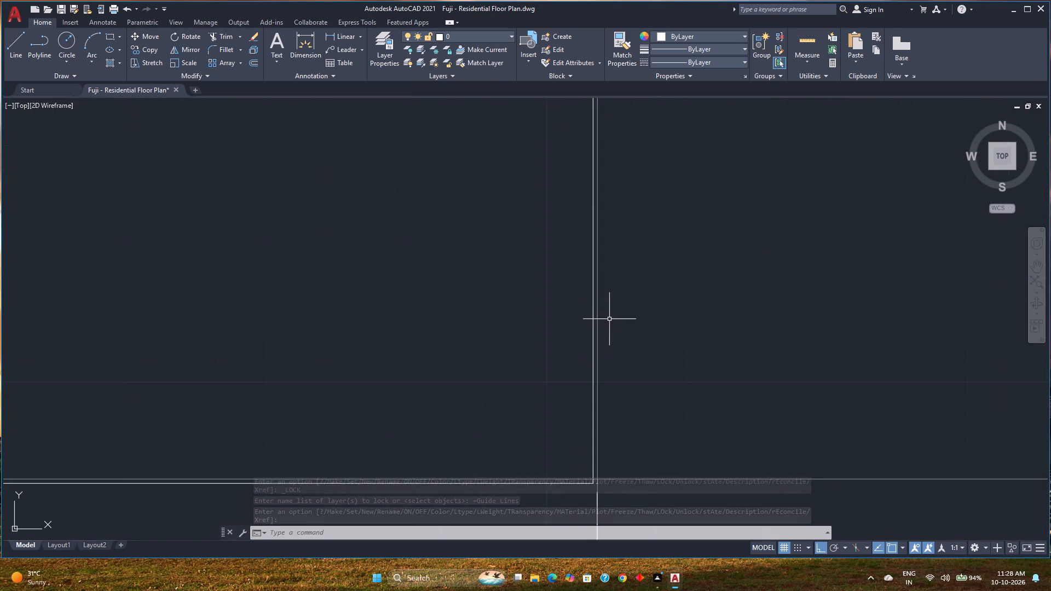
click(594, 325)
scroll(519, 269, down, 4)
middle_drag(509, 263, 518, 350)
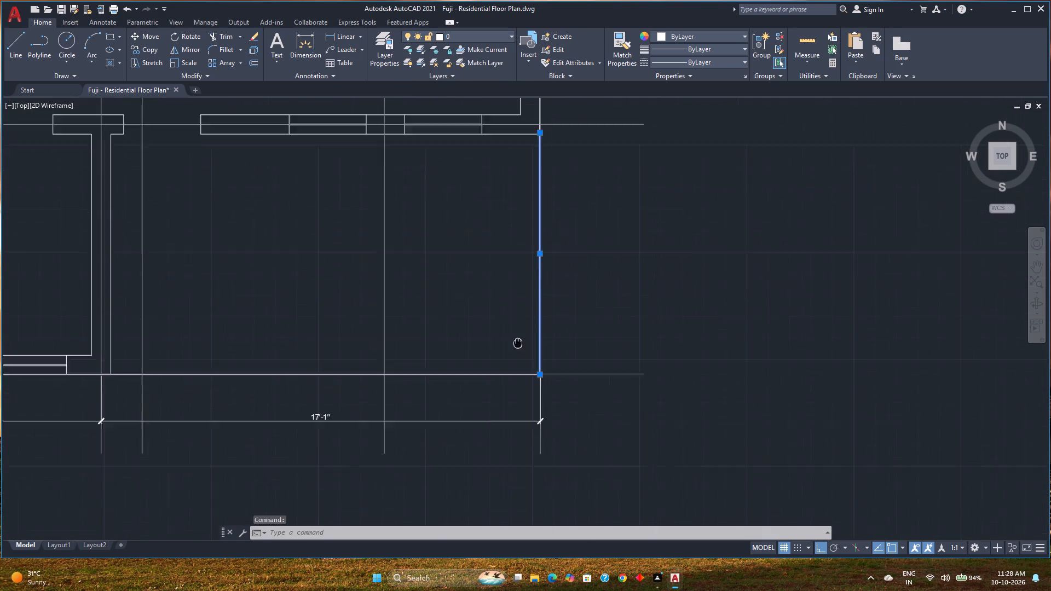
middle_drag(518, 350, 519, 385)
middle_drag(498, 263, 499, 419)
scroll(533, 289, up, 2)
click(580, 298)
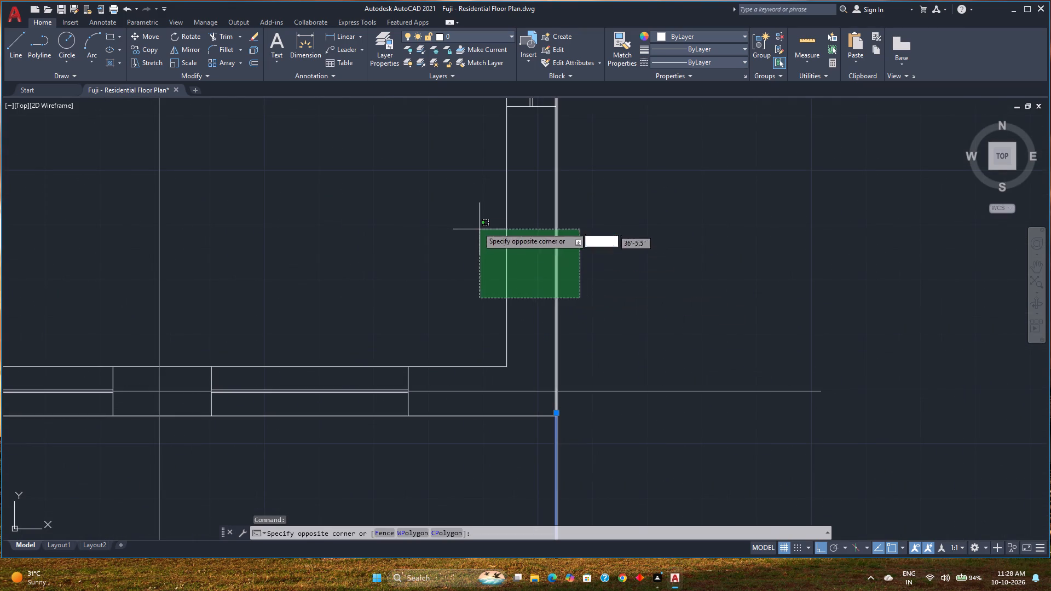
scroll(464, 221, down, 2)
middle_drag(464, 221, 505, 389)
middle_drag(507, 278, 512, 420)
scroll(504, 317, down, 2)
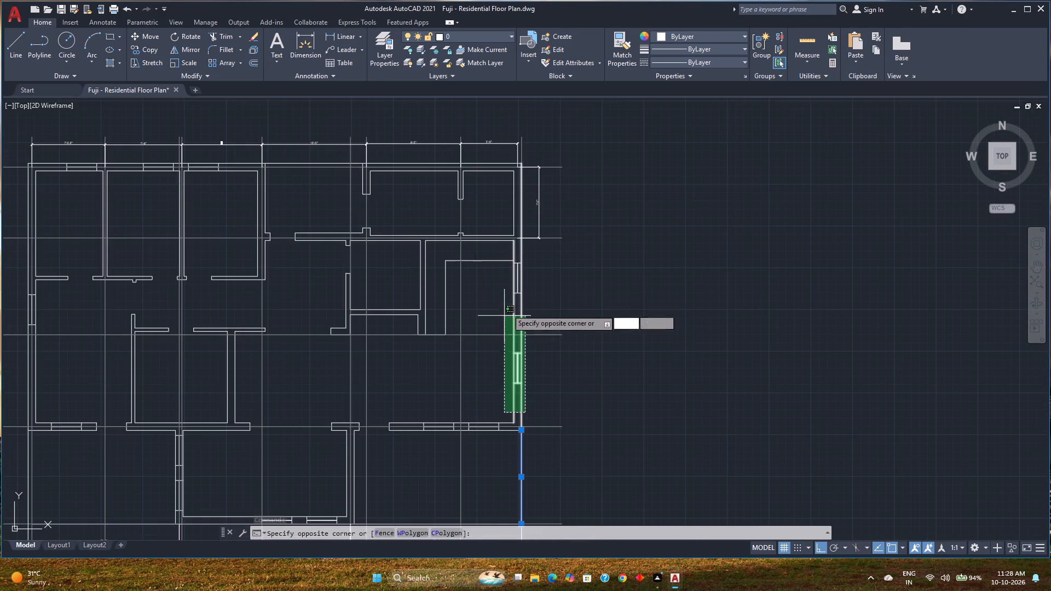
scroll(511, 275, up, 2)
middle_drag(511, 275, 478, 386)
click(478, 385)
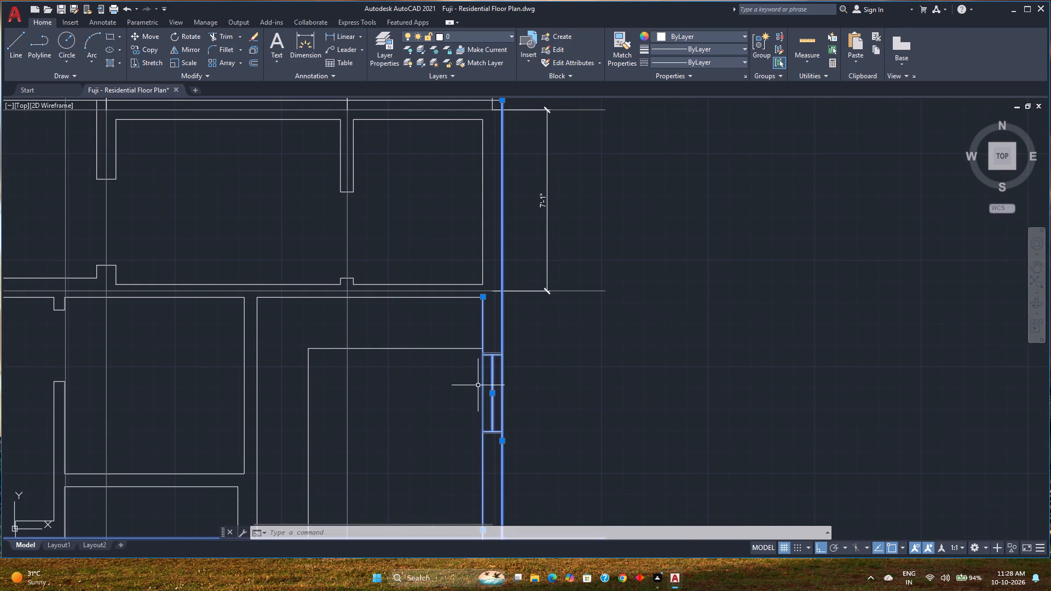
click(482, 259)
middle_drag(460, 237, 438, 389)
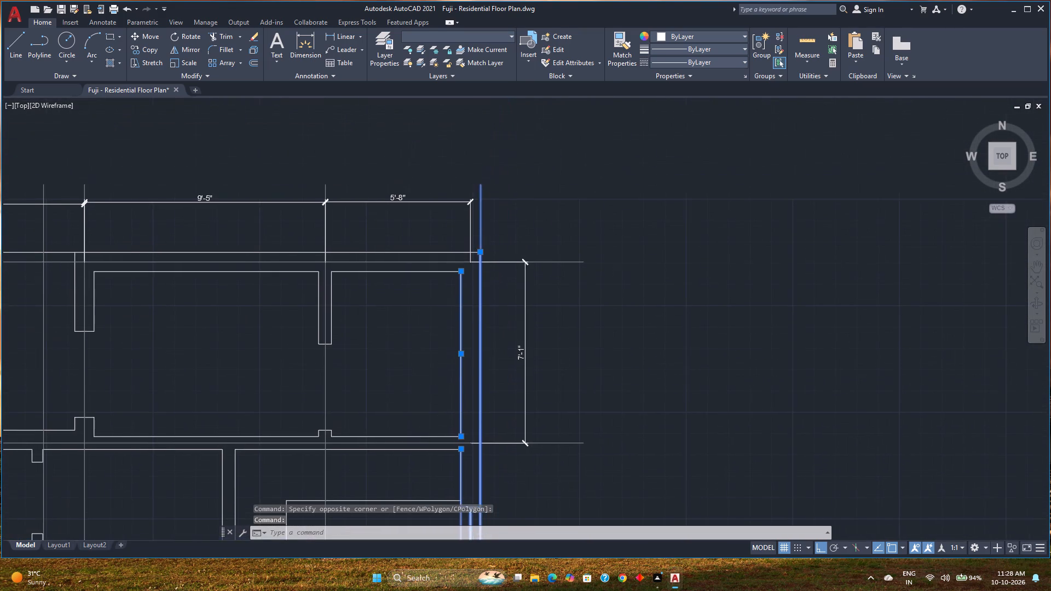
scroll(486, 242, up, 1)
scroll(439, 265, up, 2)
scroll(493, 336, up, 2)
middle_drag(493, 335, 475, 367)
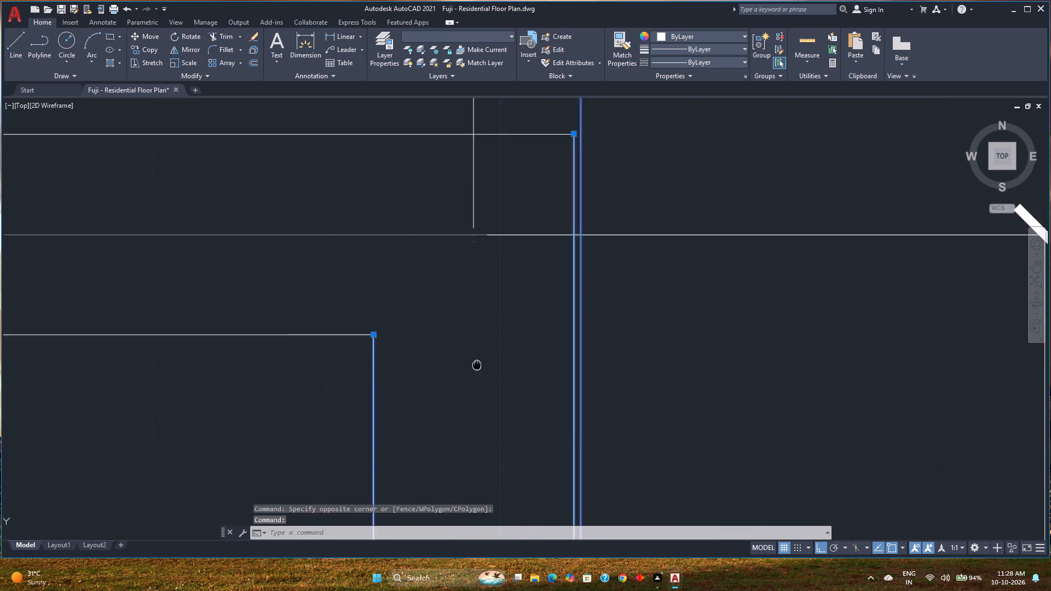
middle_drag(475, 367, 444, 408)
key(m)
key(Return)
scroll(532, 225, up, 2)
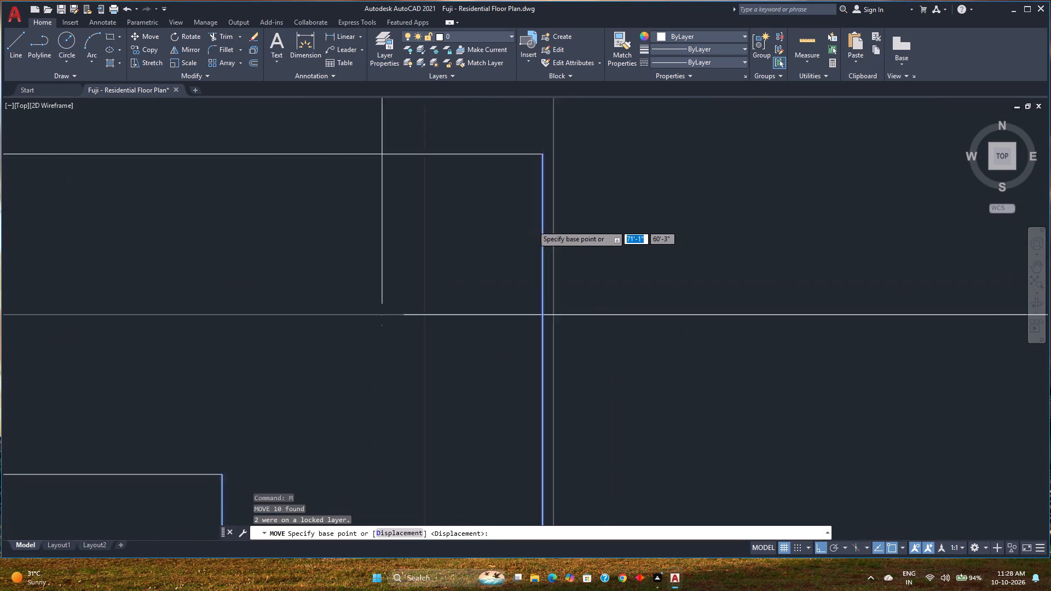
middle_drag(532, 225, 478, 422)
click(499, 309)
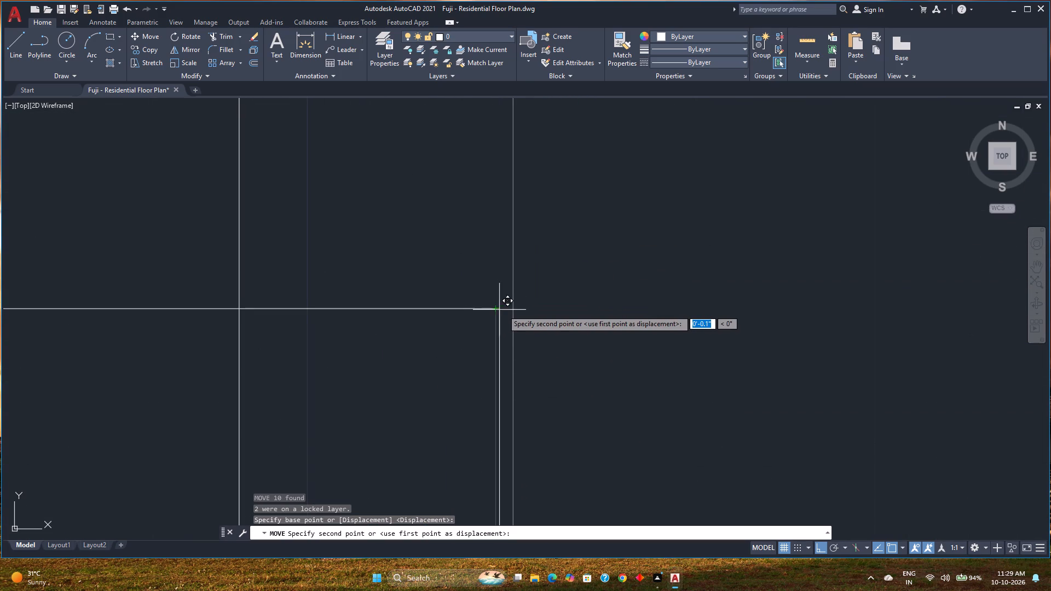
click(513, 310)
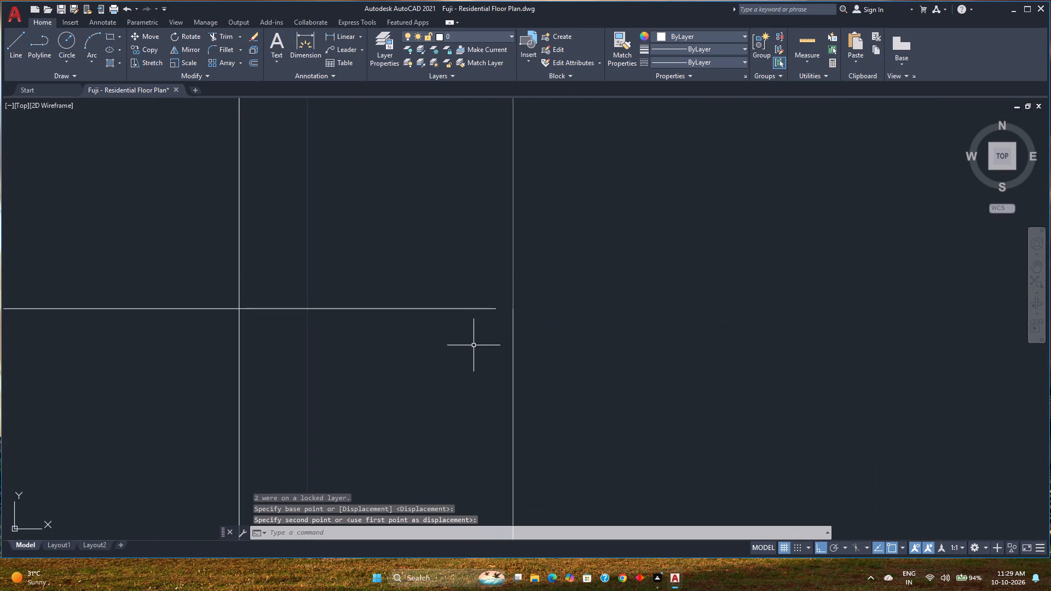
Extend the north exterior wall's outer and inner lines to the moved east wall at the northeast corner.
text(ex)
key(Return)
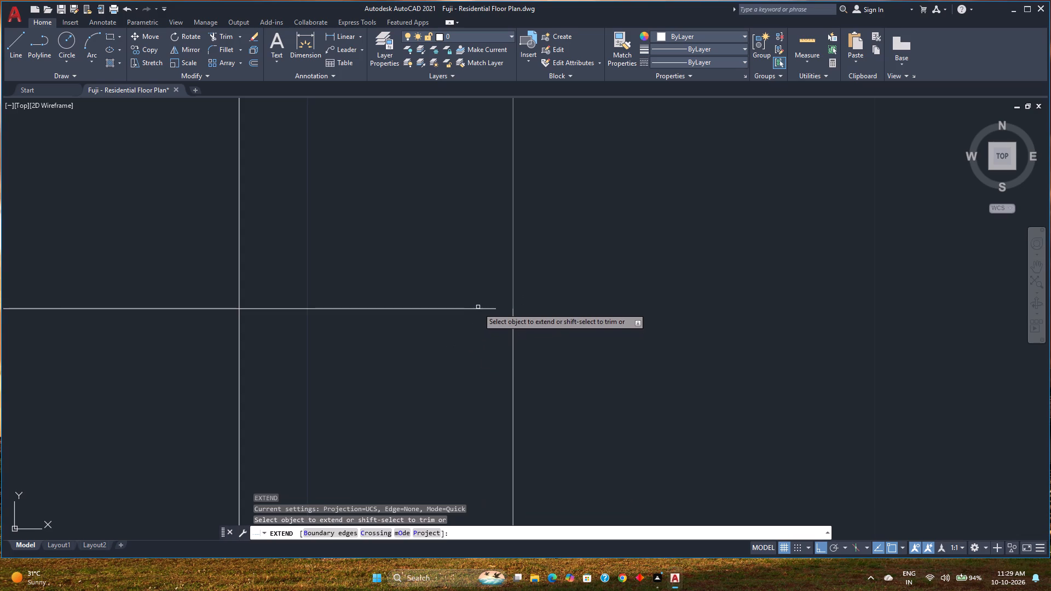
click(478, 308)
scroll(457, 354, down, 2)
middle_drag(457, 354, 497, 308)
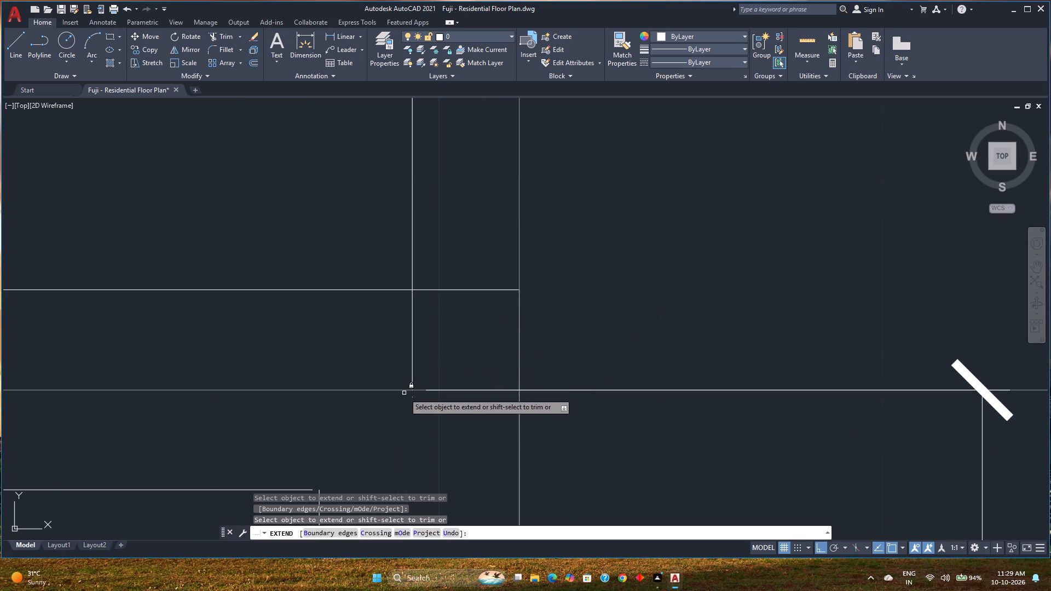
scroll(404, 393, down, 2)
middle_drag(403, 393, 458, 332)
click(420, 370)
Extend the partition wall lines south of the northeast room and the horizontal line below them to the east wall's inner face.
scroll(396, 403, down, 2)
middle_drag(396, 403, 431, 340)
middle_drag(383, 411, 438, 300)
middle_drag(435, 391, 434, 299)
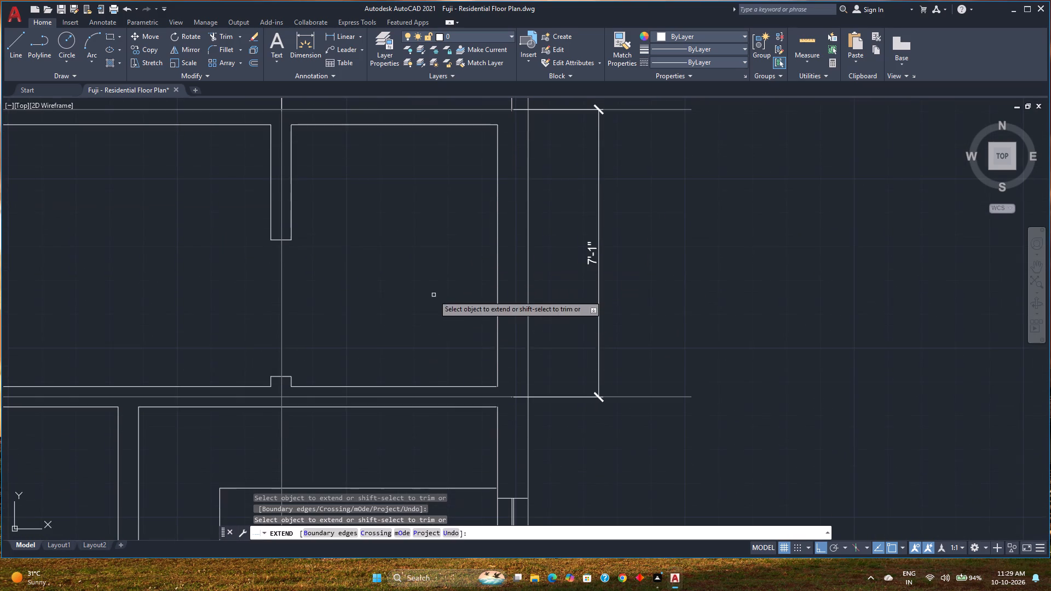
click(467, 426)
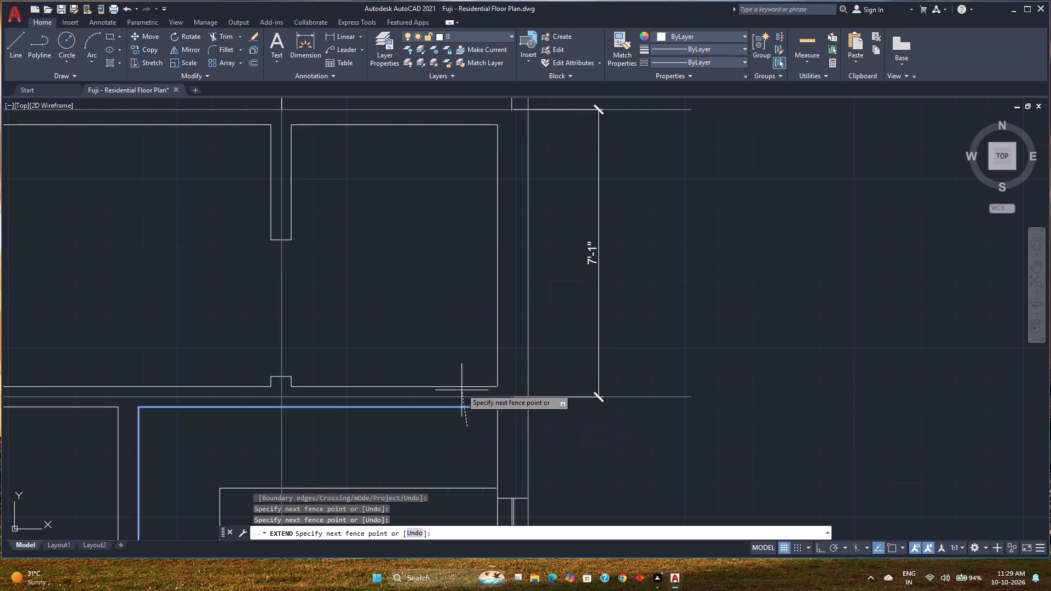
click(464, 351)
middle_drag(438, 429, 470, 317)
scroll(440, 413, down, 1)
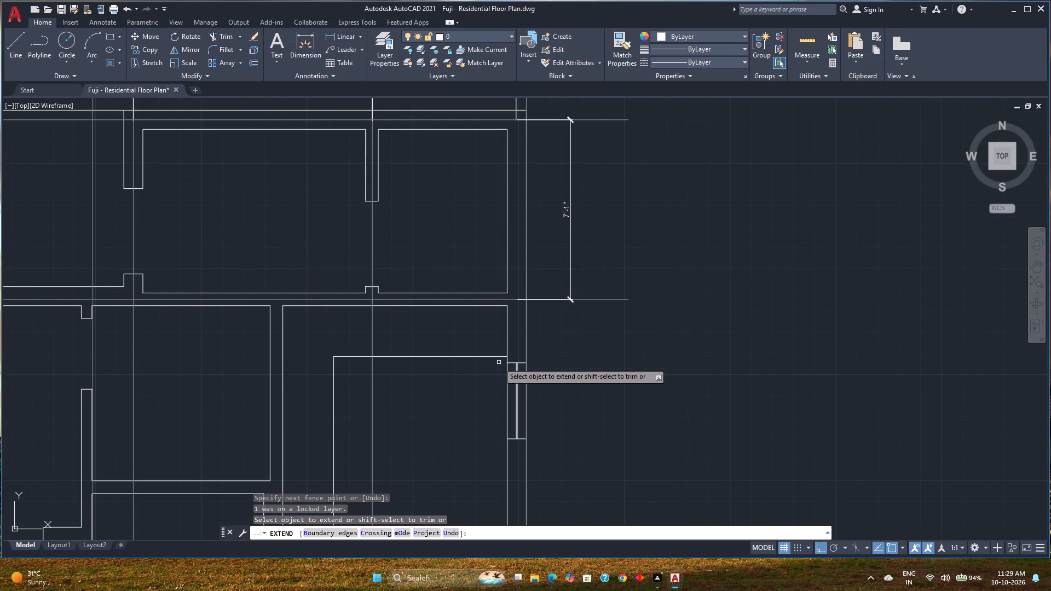
click(499, 357)
middle_drag(472, 398, 466, 352)
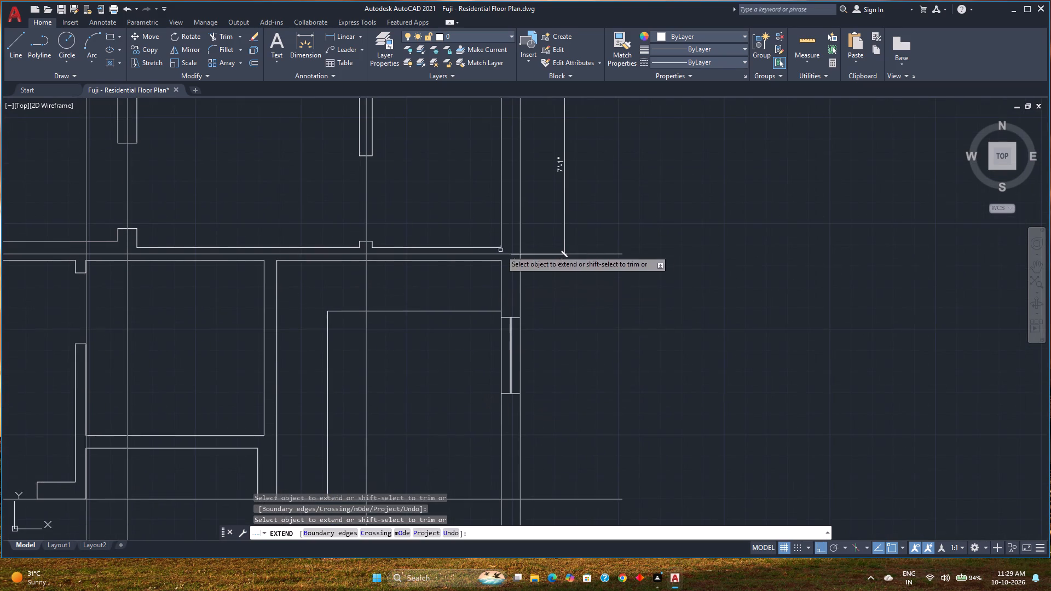
Extend both lines of the horizontal two-window wall to the east exterior wall at its southern junction.
middle_drag(443, 381, 471, 264)
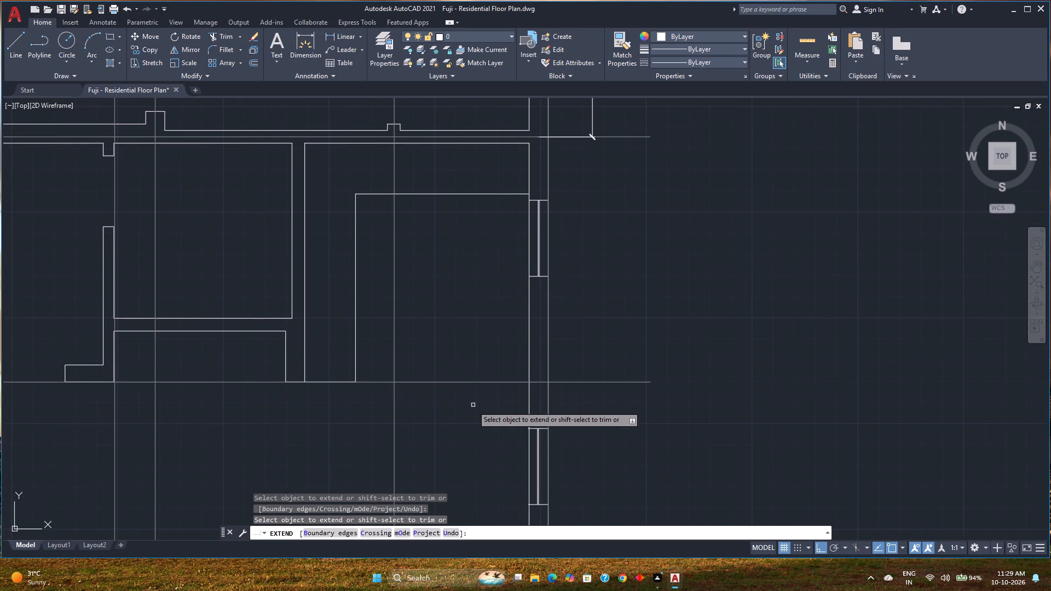
scroll(469, 414, down, 2)
middle_drag(469, 415, 475, 375)
scroll(485, 477, up, 4)
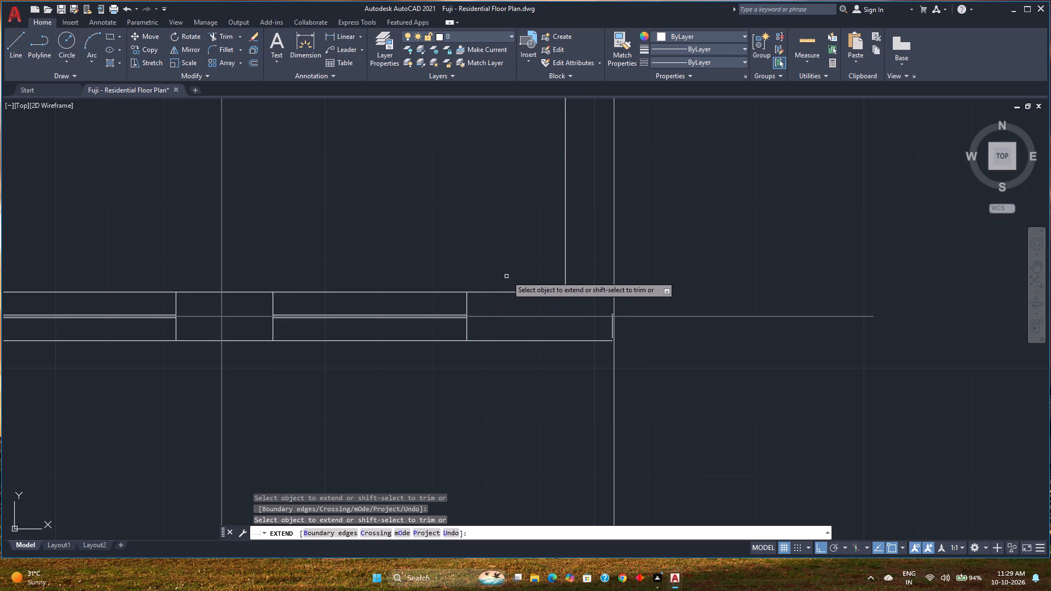
click(517, 268)
click(551, 382)
scroll(628, 335, up, 2)
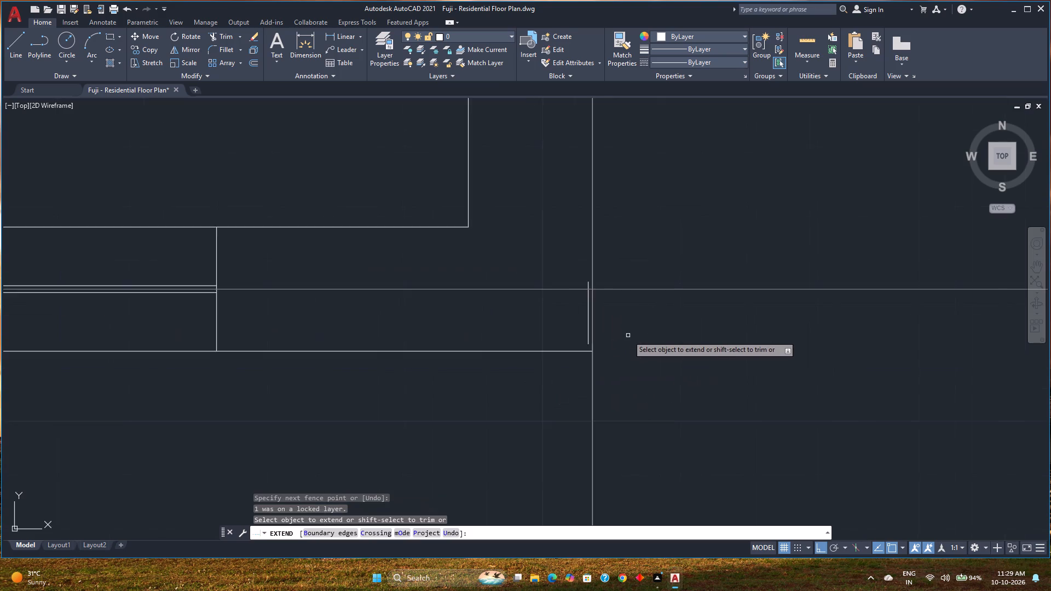
scroll(619, 334, up, 1)
key(space)
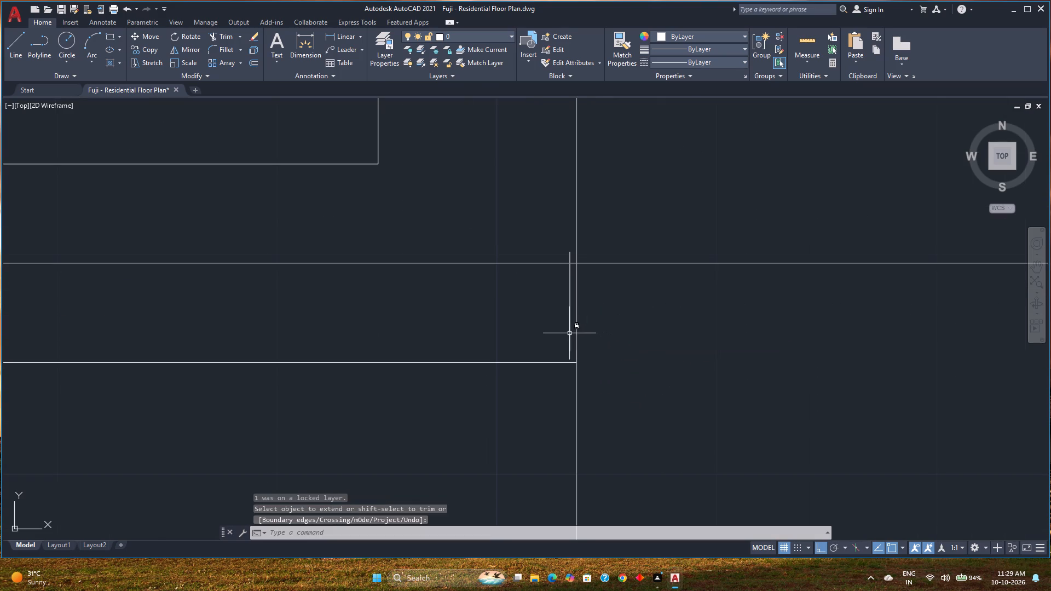
Delete the short stray vertical line just inside the east wall's outer face at the junction with the two-window wall.
click(569, 334)
scroll(493, 335, down, 1)
middle_drag(493, 335, 460, 434)
scroll(460, 413, down, 2)
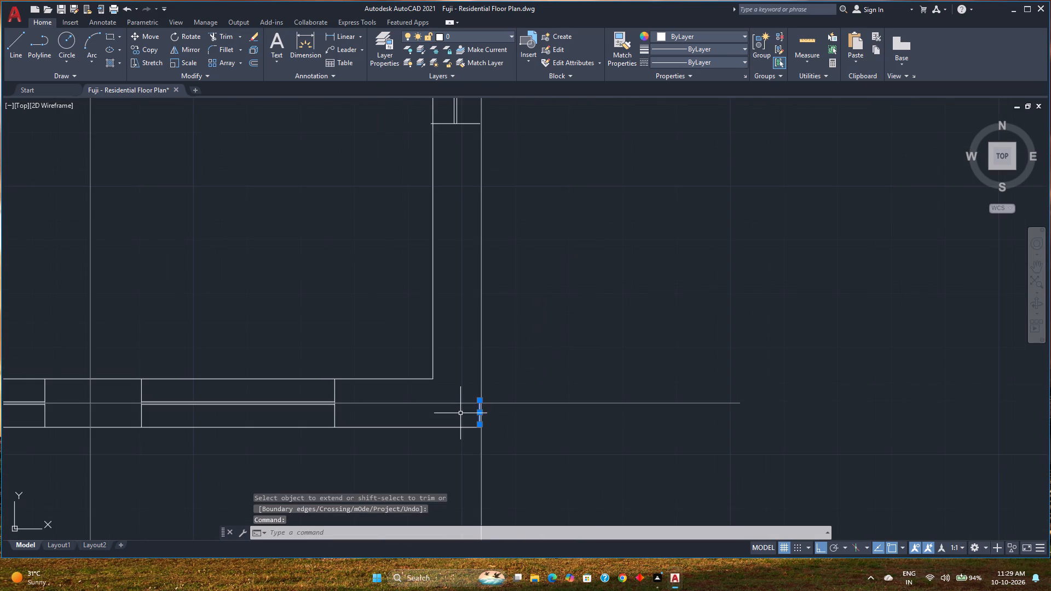
scroll(460, 412, down, 2)
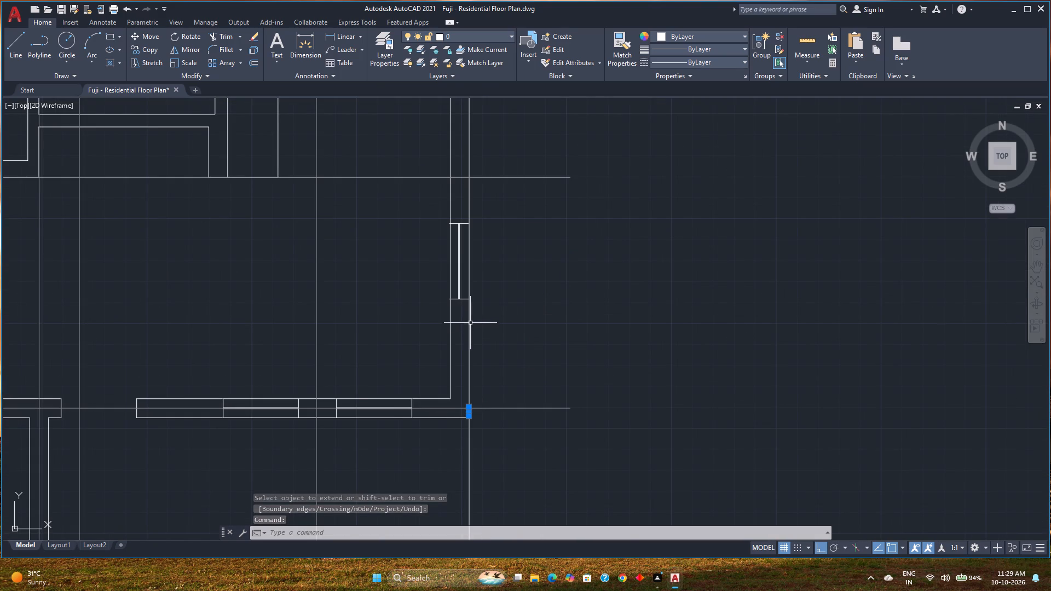
key(Delete)
Move the southern east-wall window east so its jamb end meets the wall's inner face.
scroll(449, 281, up, 3)
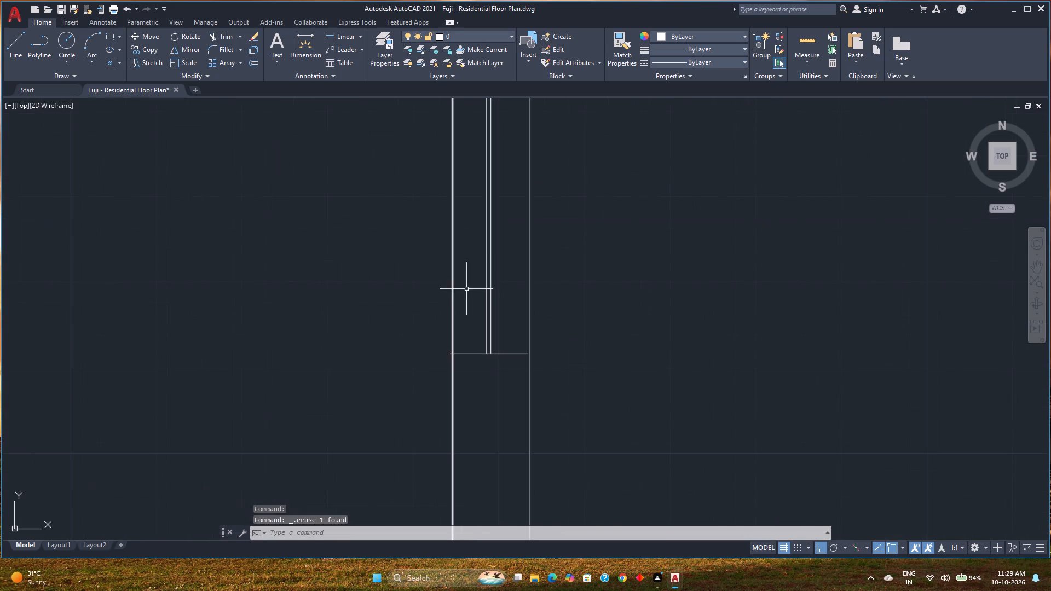
click(487, 304)
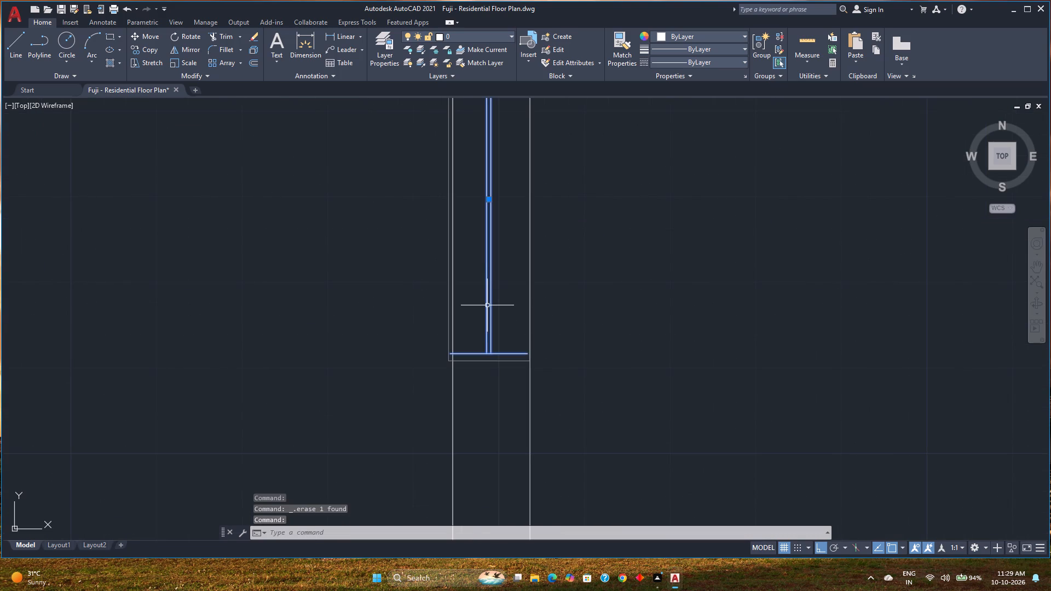
key(m)
key(Return)
scroll(449, 352, up, 5)
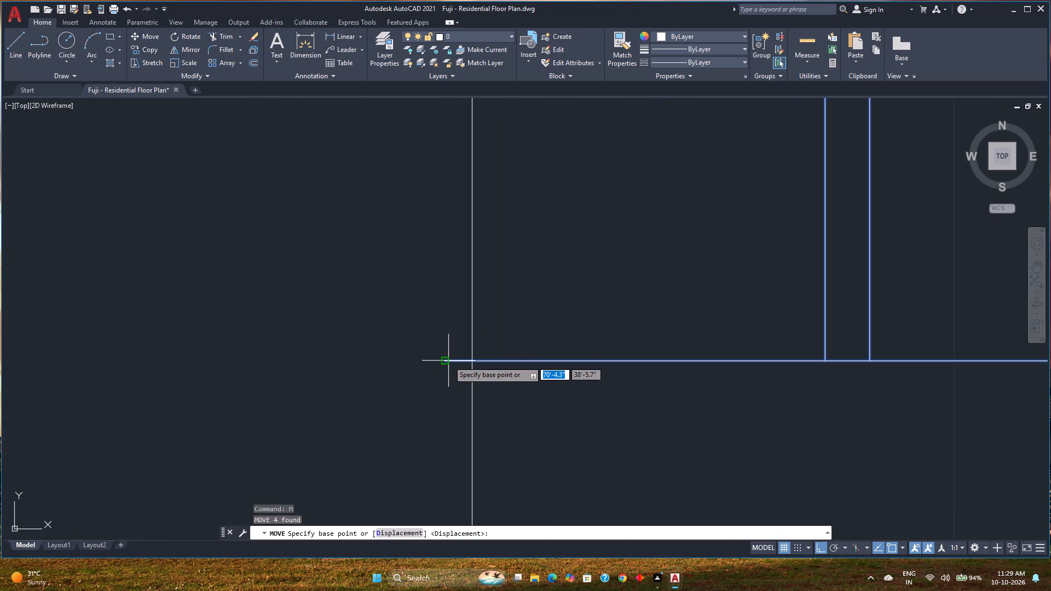
click(448, 361)
click(472, 361)
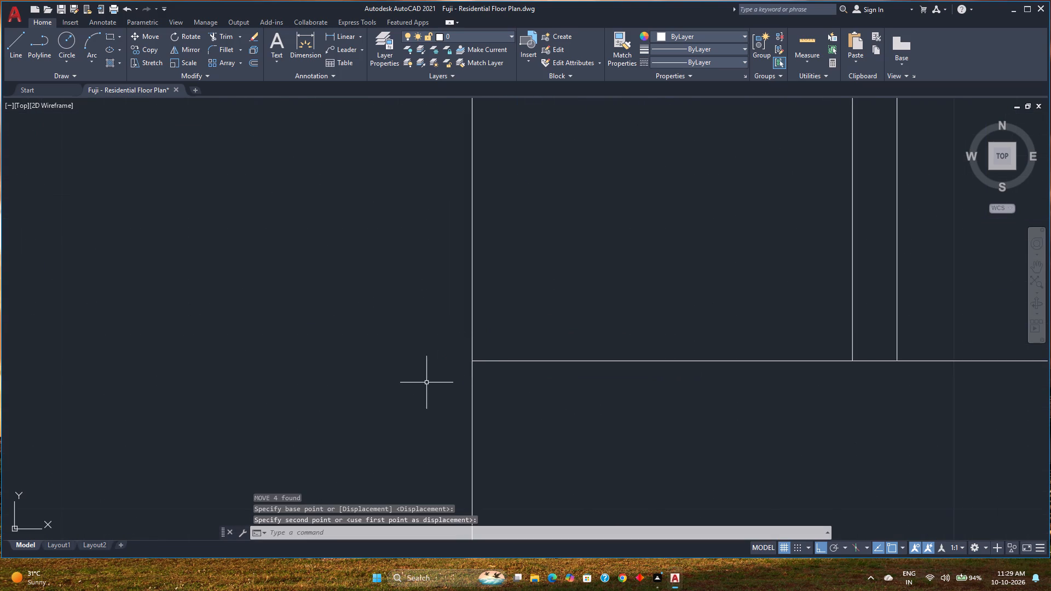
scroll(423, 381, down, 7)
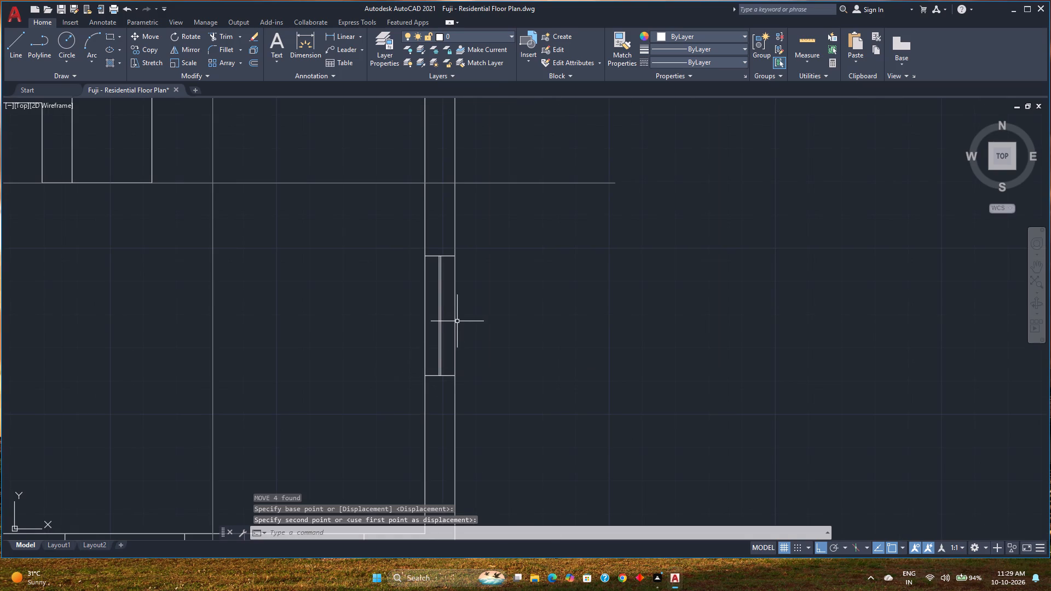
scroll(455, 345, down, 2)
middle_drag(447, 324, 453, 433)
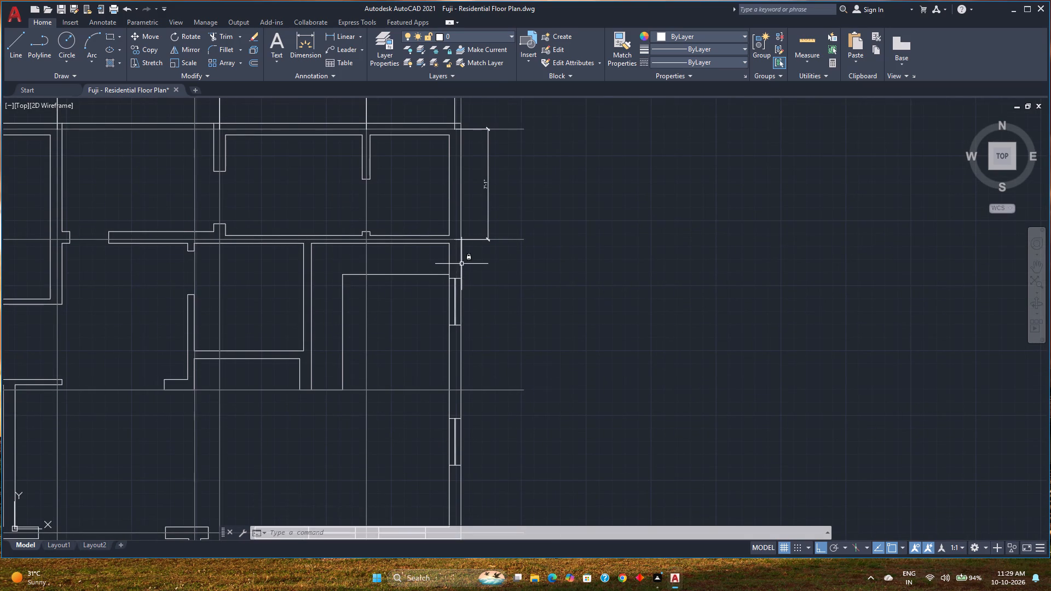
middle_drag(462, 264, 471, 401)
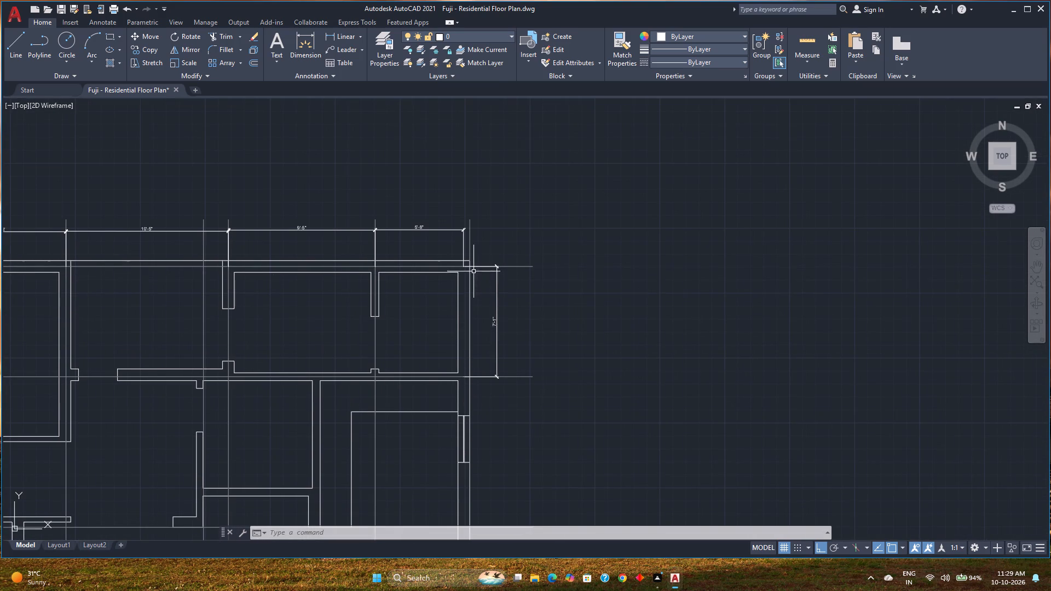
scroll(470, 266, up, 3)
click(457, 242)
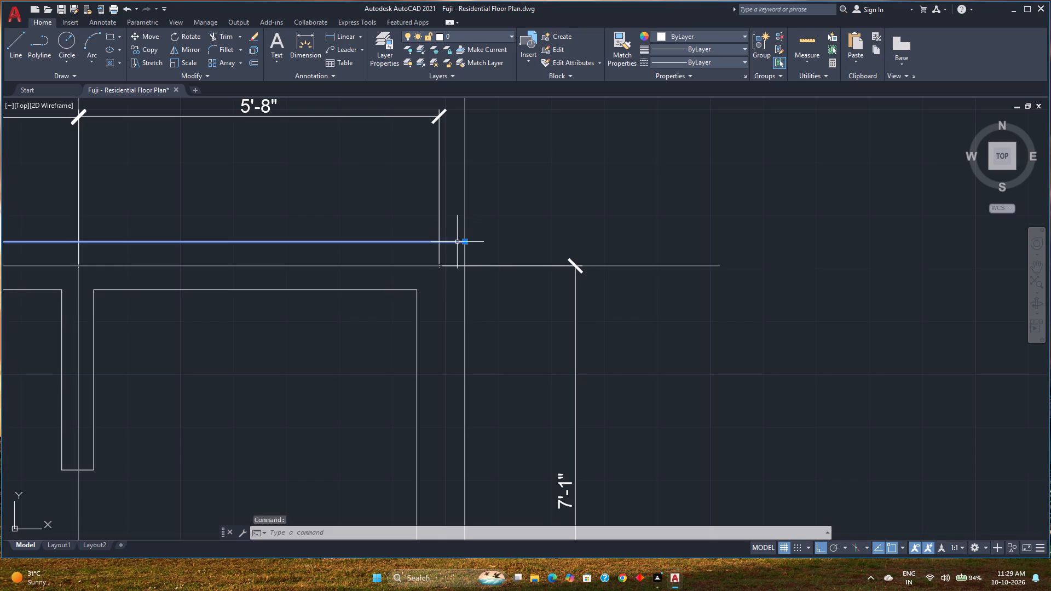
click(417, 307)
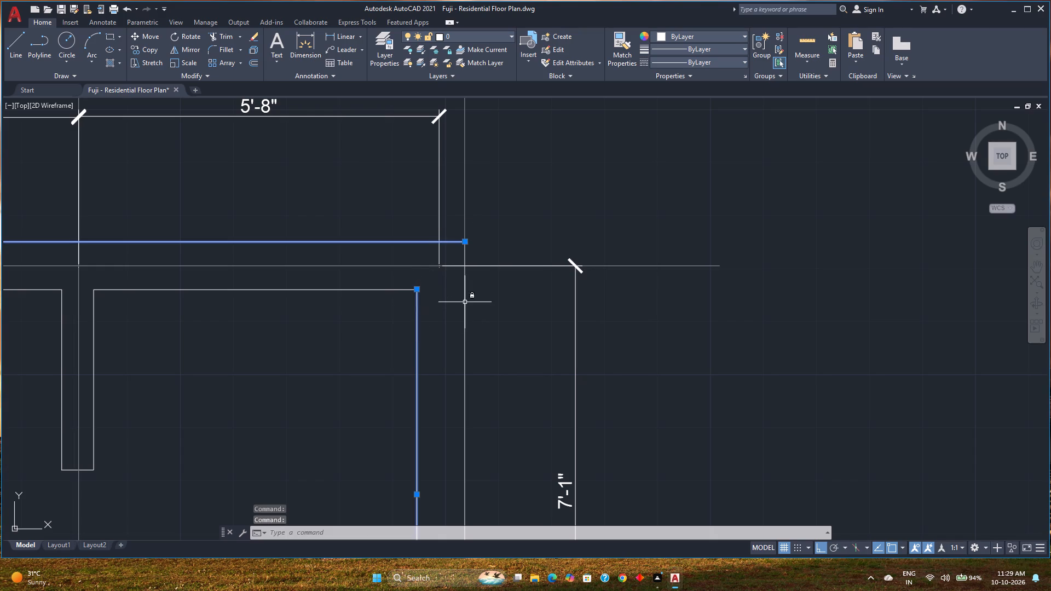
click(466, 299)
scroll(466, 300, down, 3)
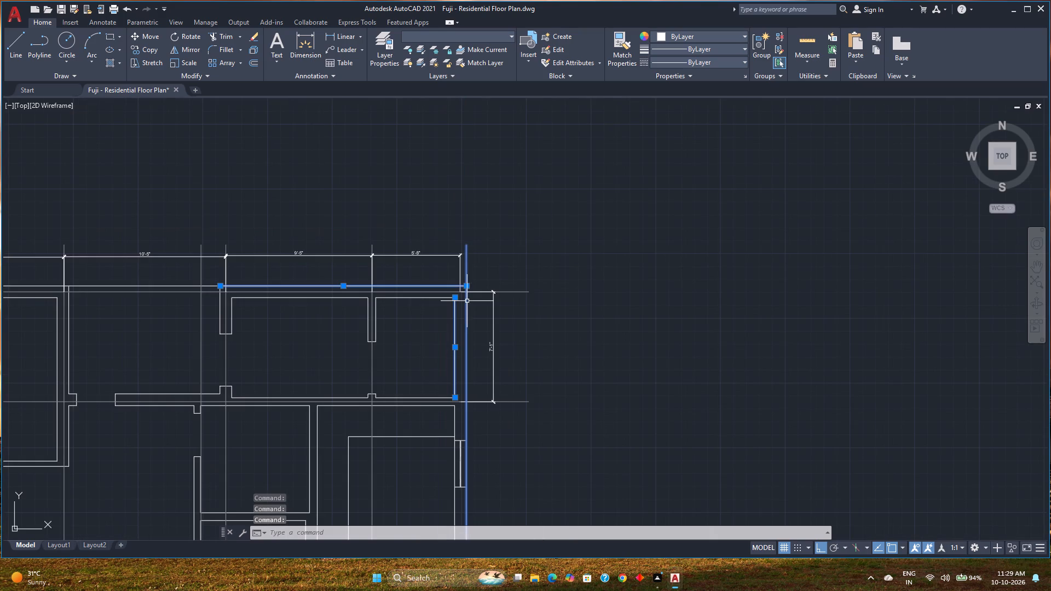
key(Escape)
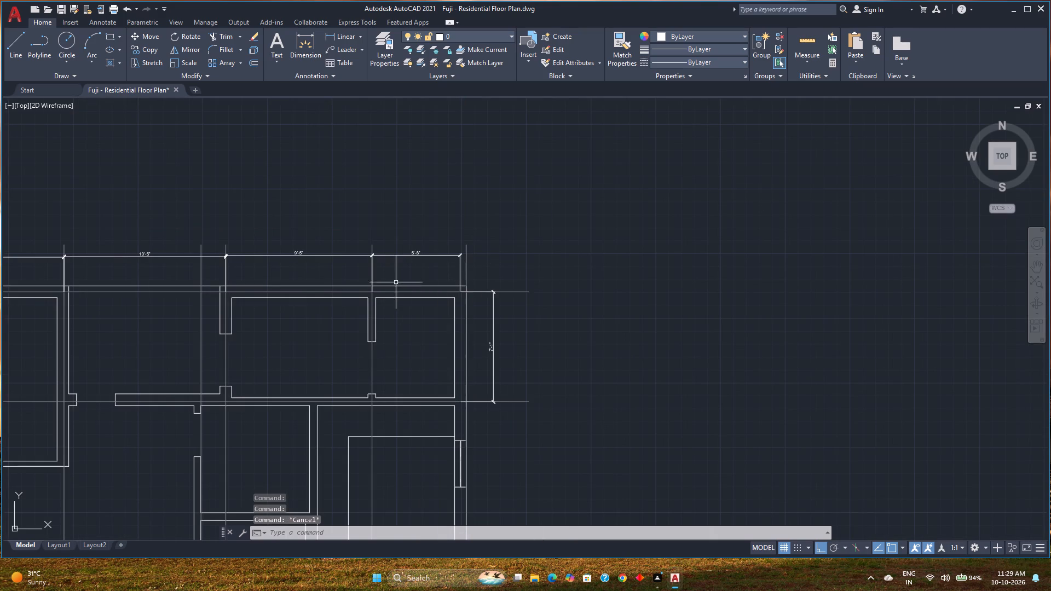
Draw a 26'-8" vertical line along the east wall's outer face from the northeast corner to the two-window wall's outer corner.
click(10, 45)
scroll(438, 288, up, 5)
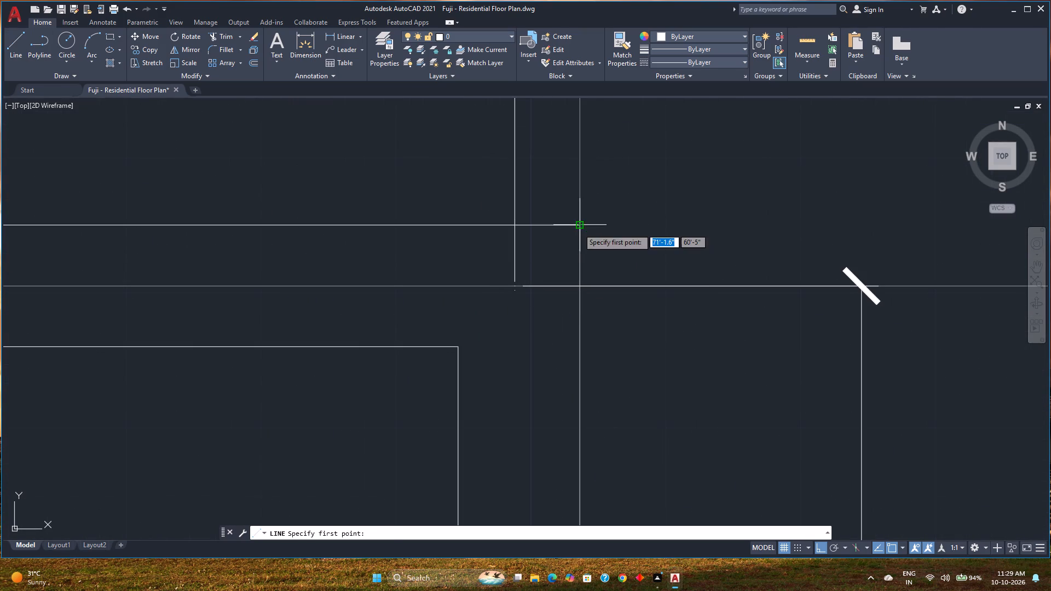
click(578, 228)
scroll(573, 372, down, 7)
middle_drag(580, 373, 507, 256)
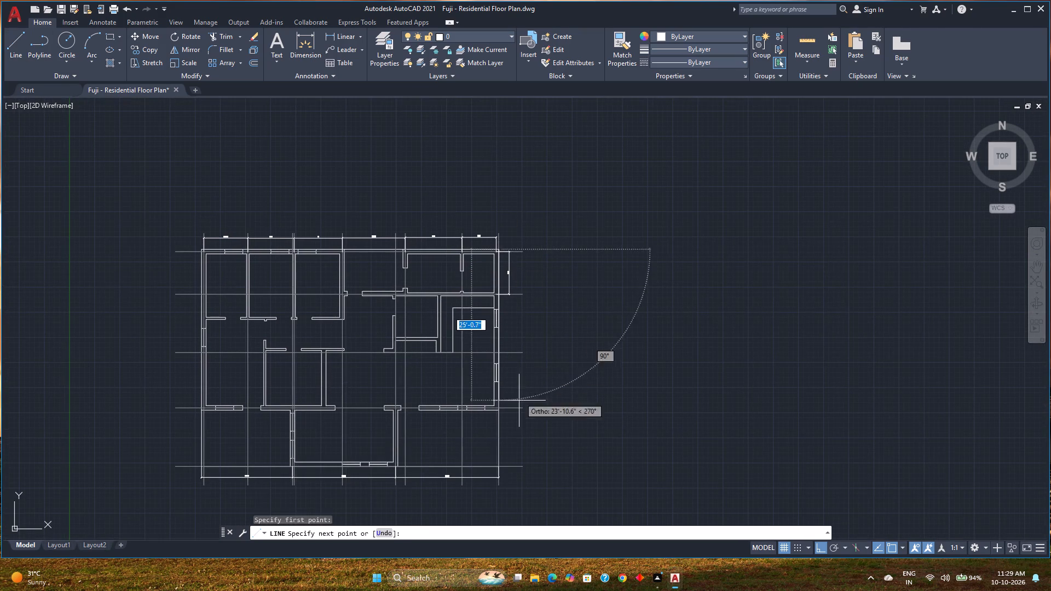
scroll(494, 415, up, 6)
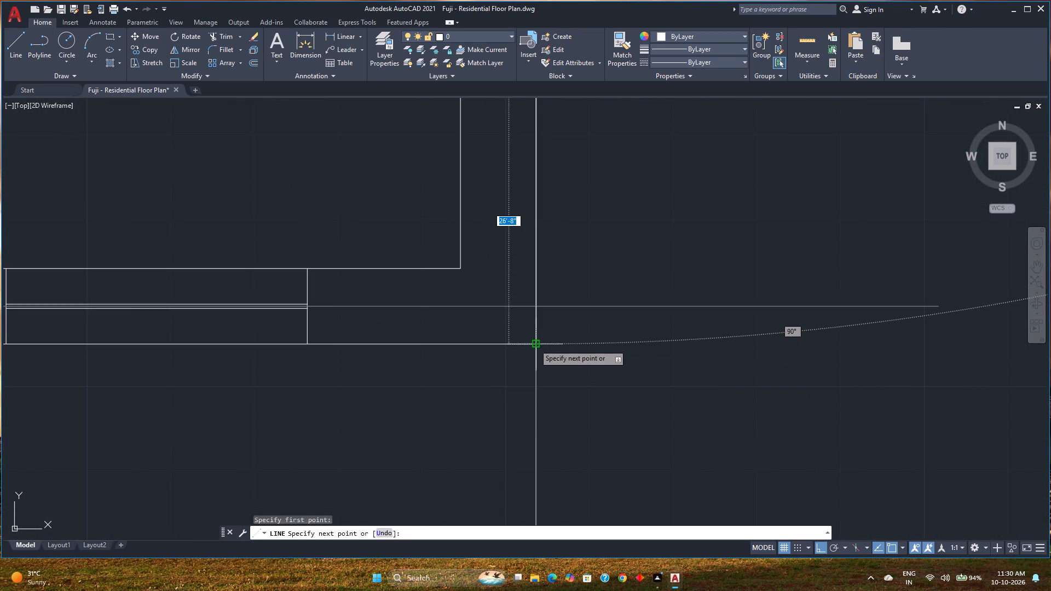
click(534, 344)
key(Escape)
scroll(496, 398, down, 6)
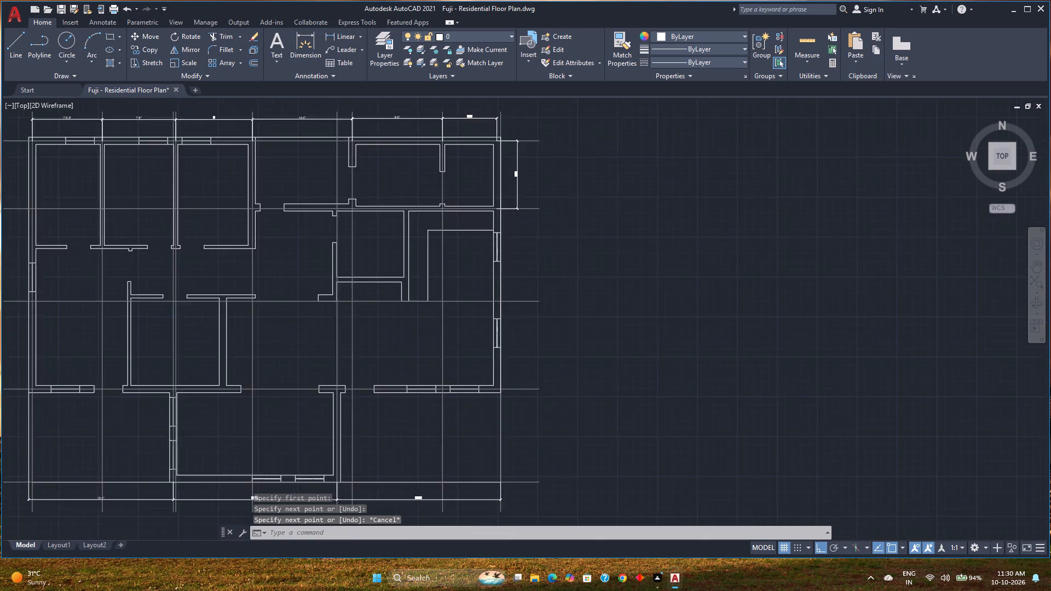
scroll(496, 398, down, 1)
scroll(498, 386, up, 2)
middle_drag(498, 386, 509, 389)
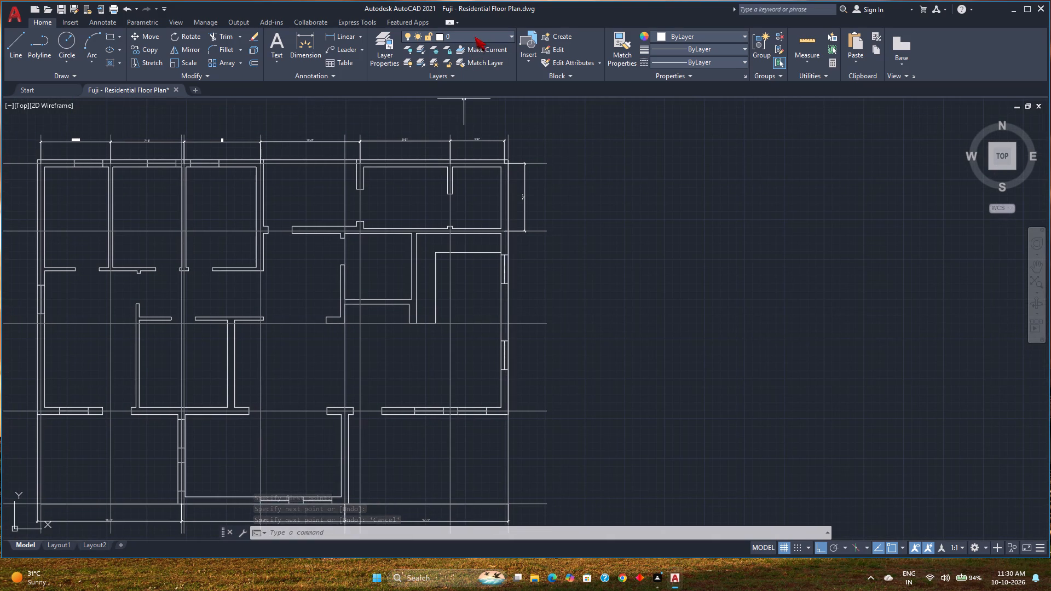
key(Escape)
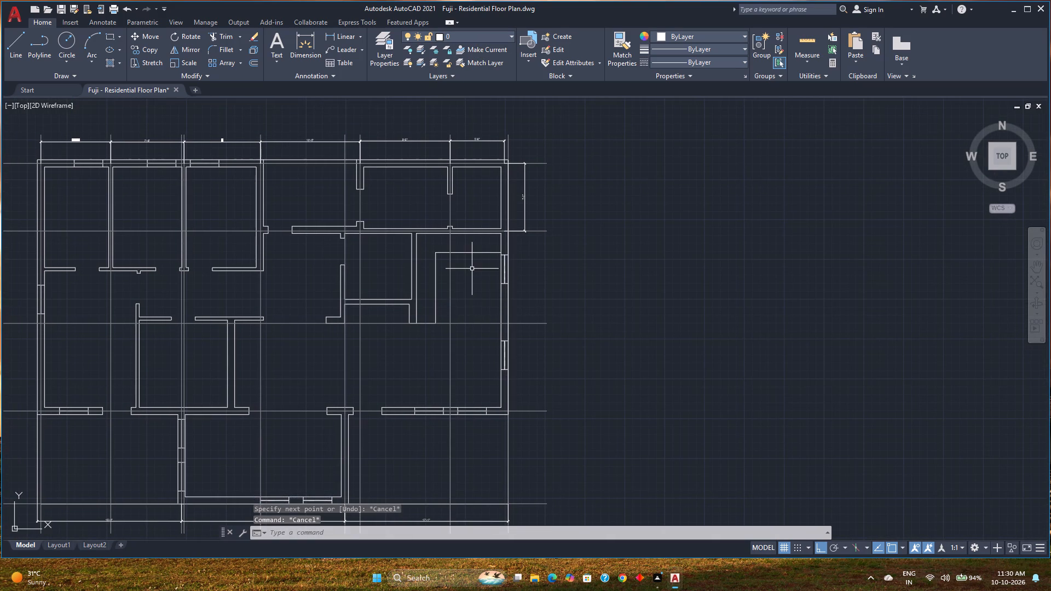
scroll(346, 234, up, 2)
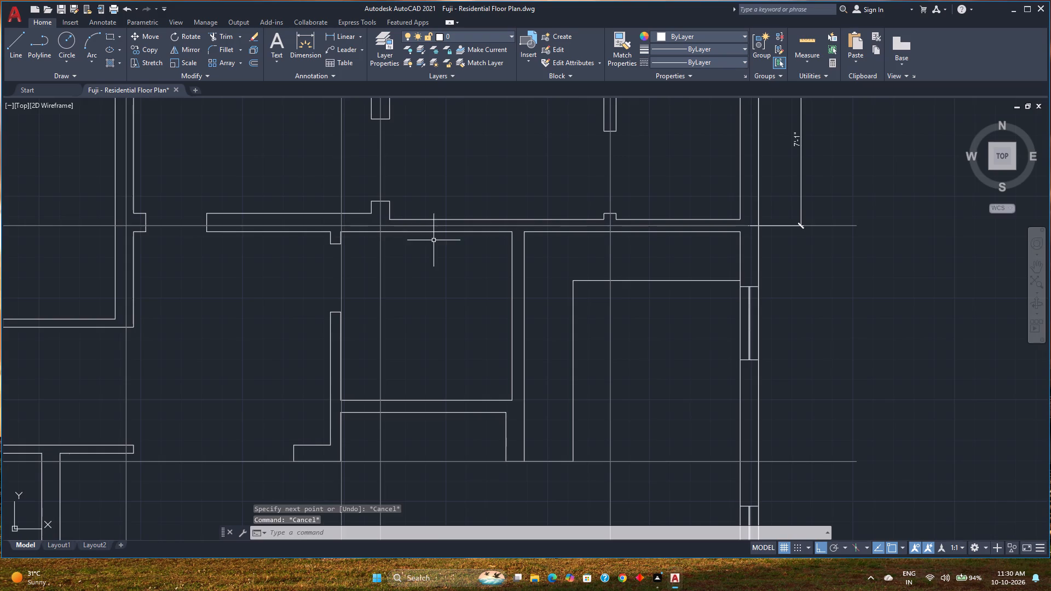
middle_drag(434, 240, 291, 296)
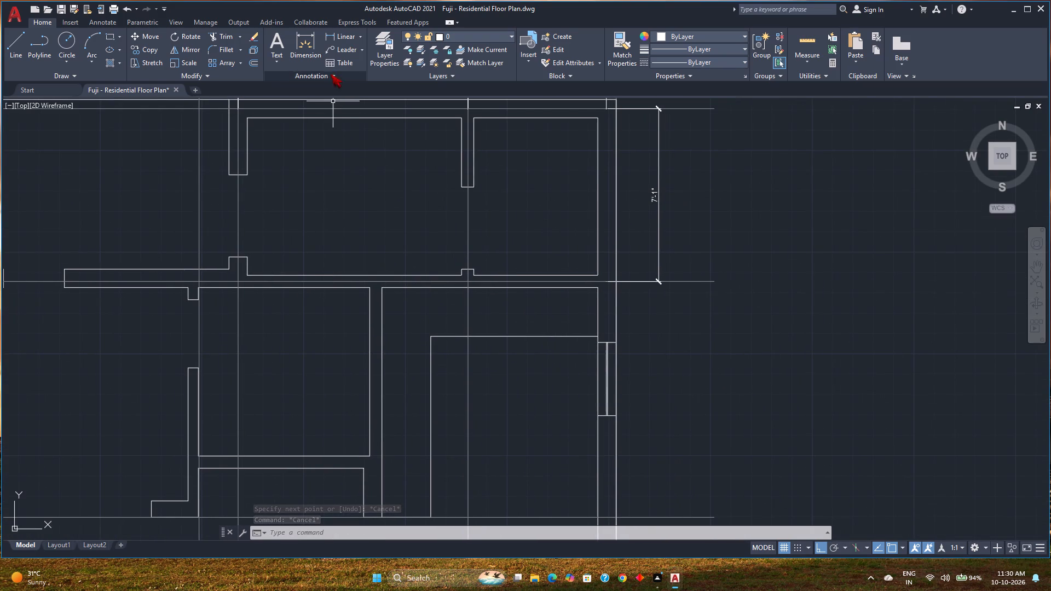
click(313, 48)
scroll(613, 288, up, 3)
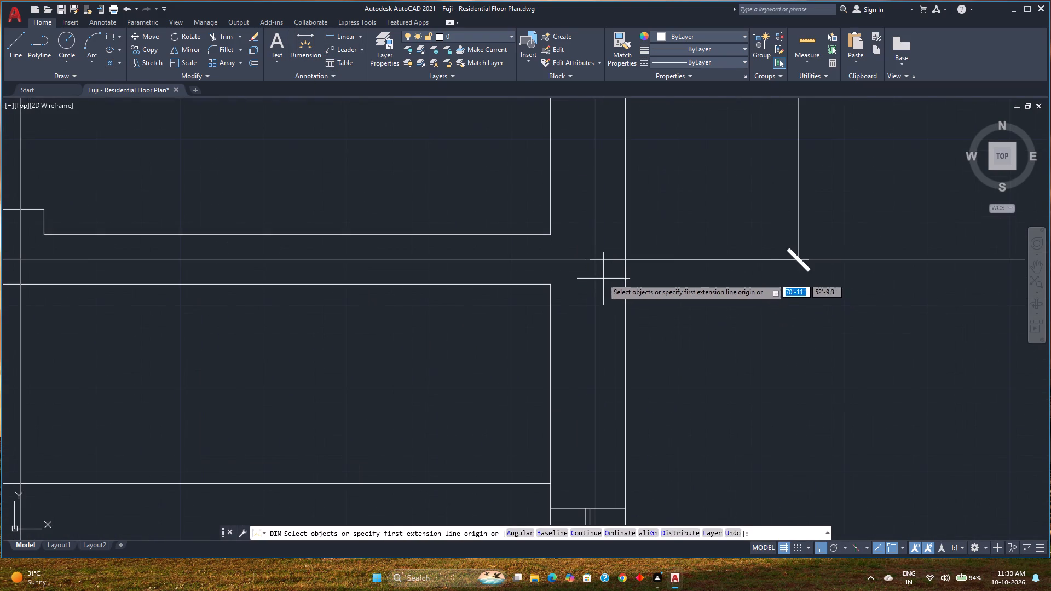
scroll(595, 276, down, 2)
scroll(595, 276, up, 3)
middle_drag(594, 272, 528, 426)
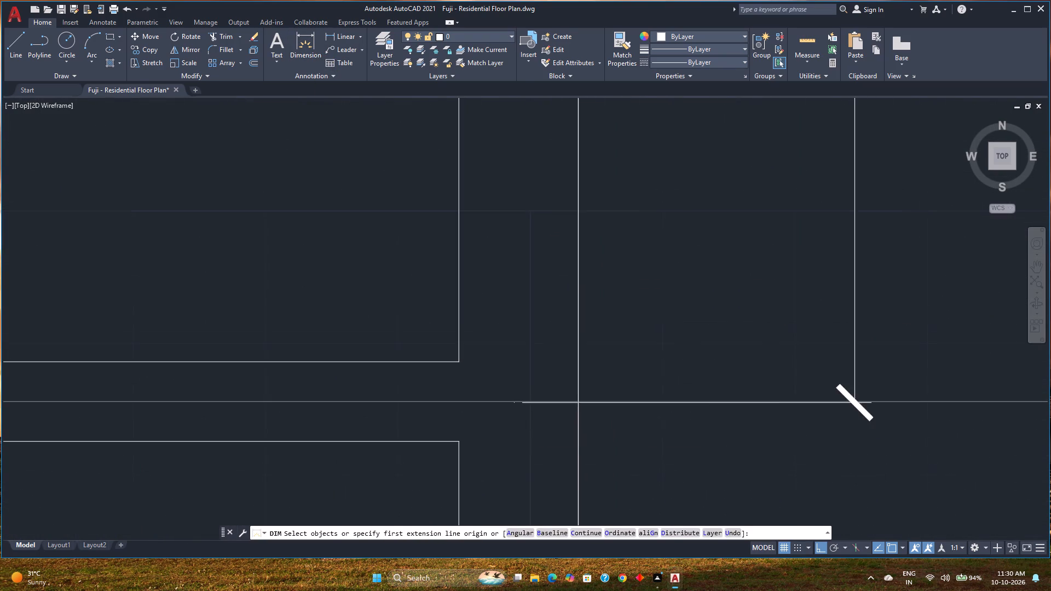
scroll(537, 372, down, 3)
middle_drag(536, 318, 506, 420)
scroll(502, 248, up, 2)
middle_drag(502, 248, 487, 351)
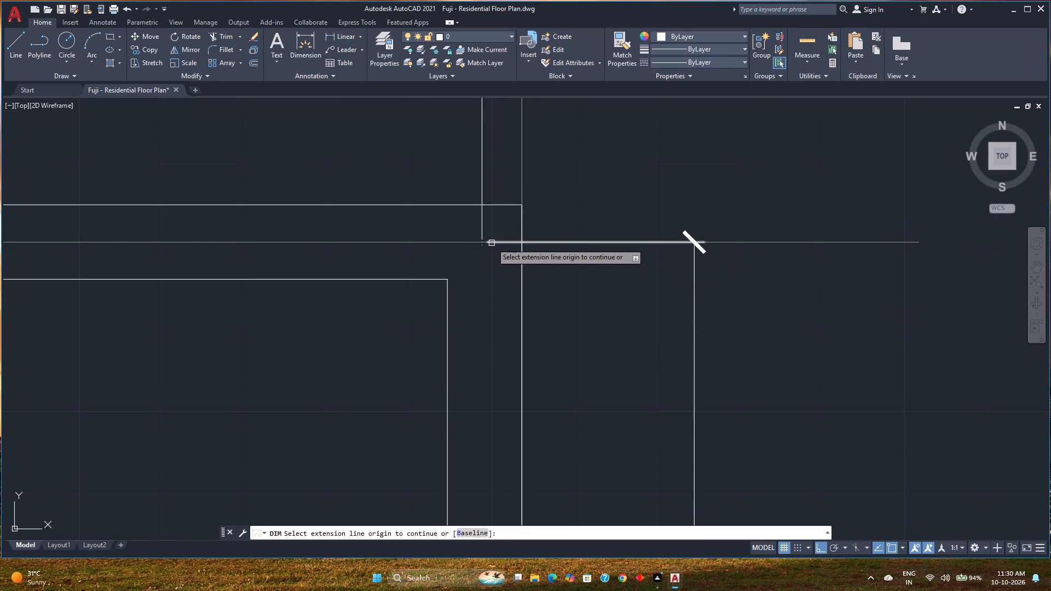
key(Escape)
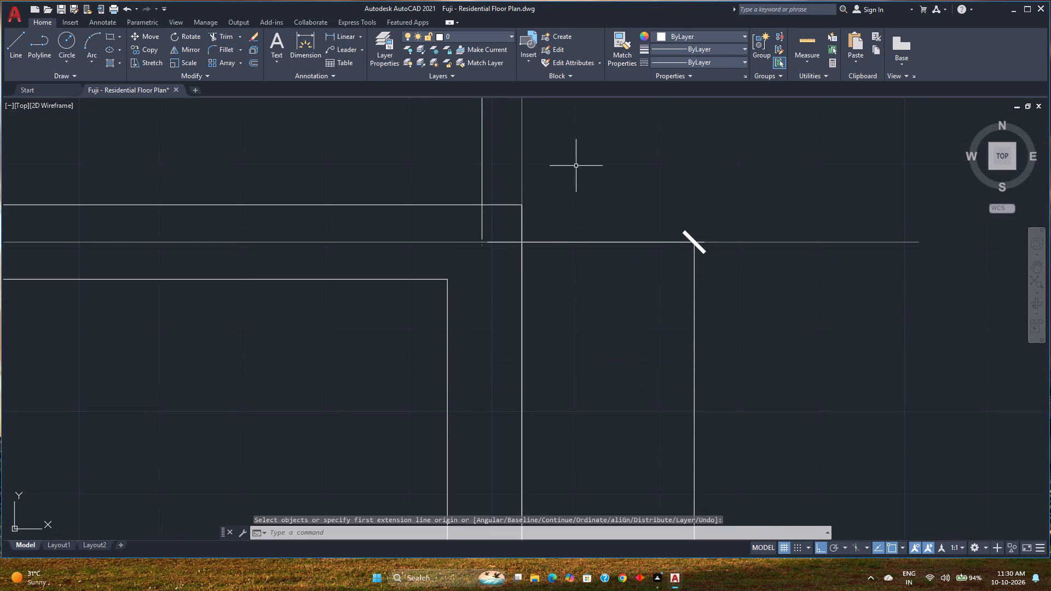
Quick-measure the east exterior wall's thickness at the northeast corner.
click(812, 39)
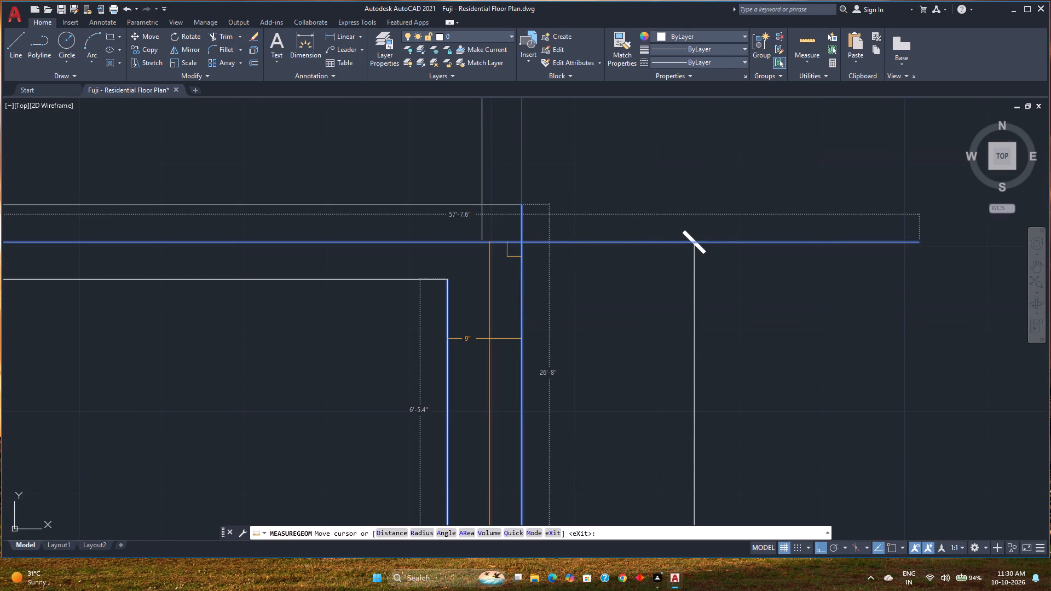
key(Escape)
Examine the north dimension chain and how the east dimension's ends line up with the guide lines and wall junctions.
scroll(493, 316, down, 2)
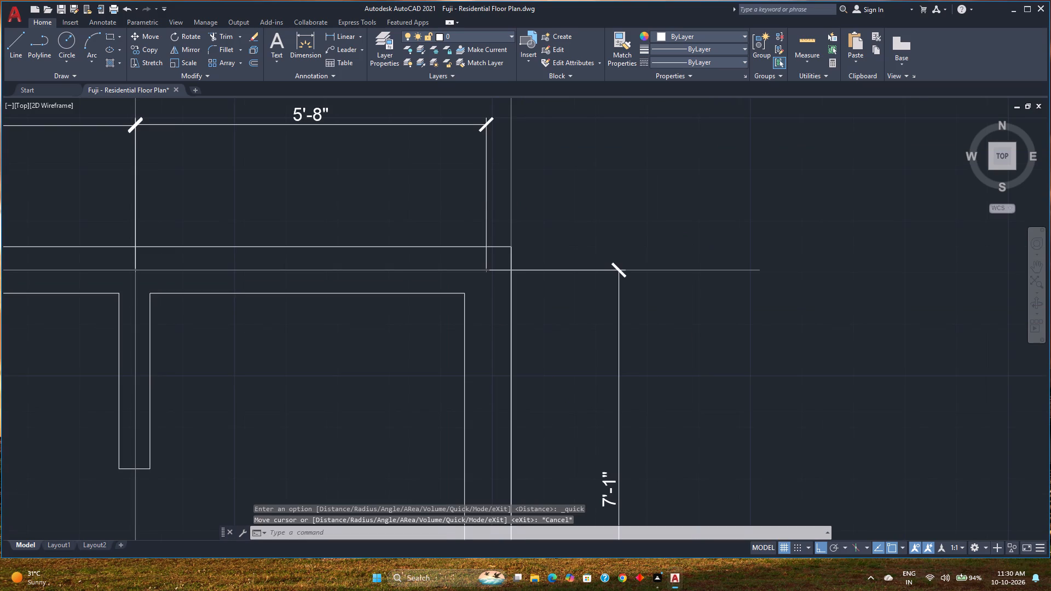
scroll(492, 316, up, 2)
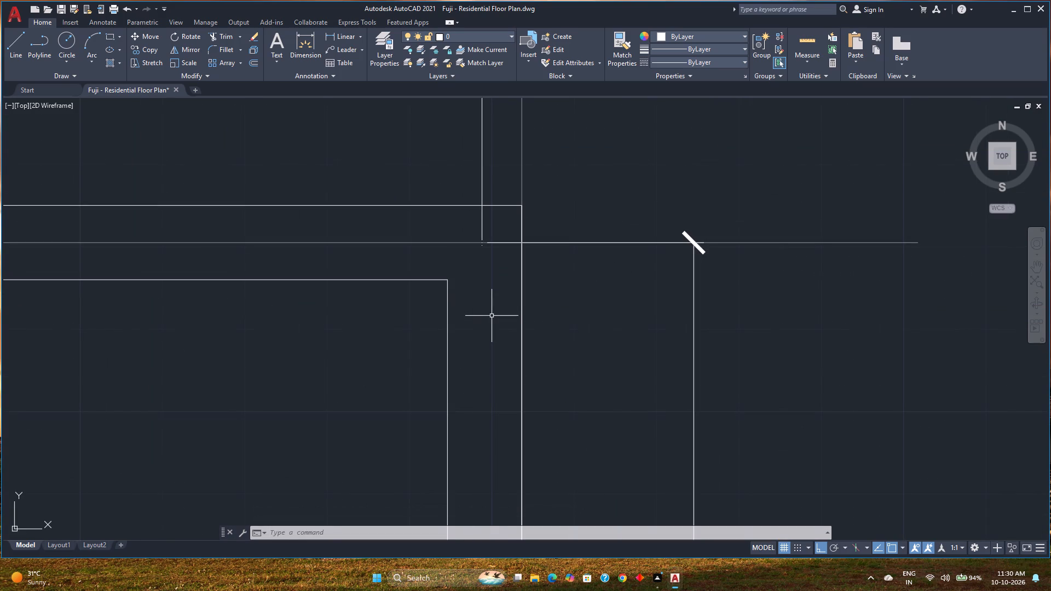
scroll(492, 316, down, 2)
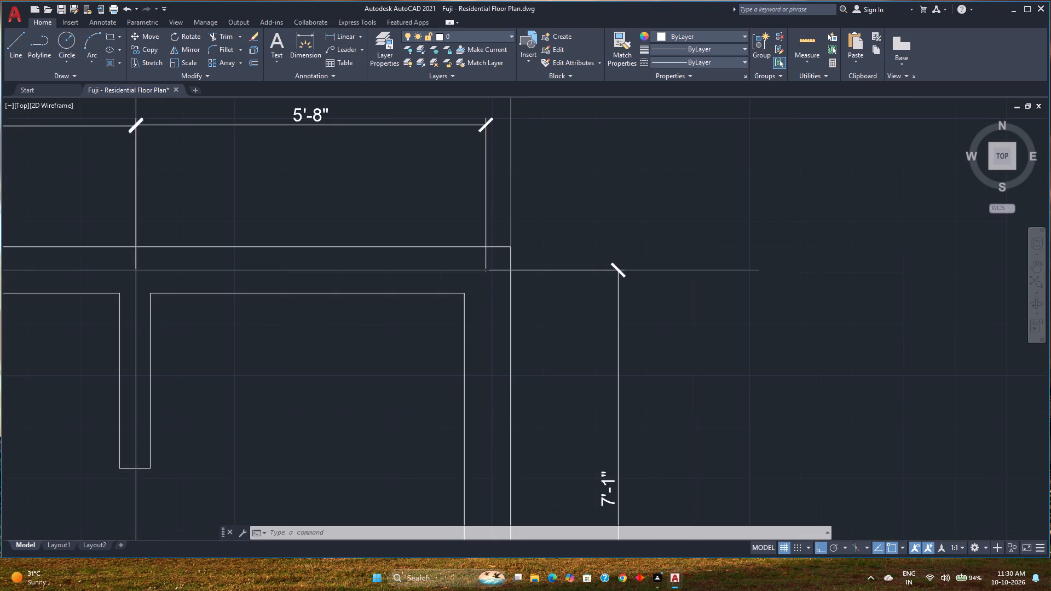
scroll(492, 316, down, 2)
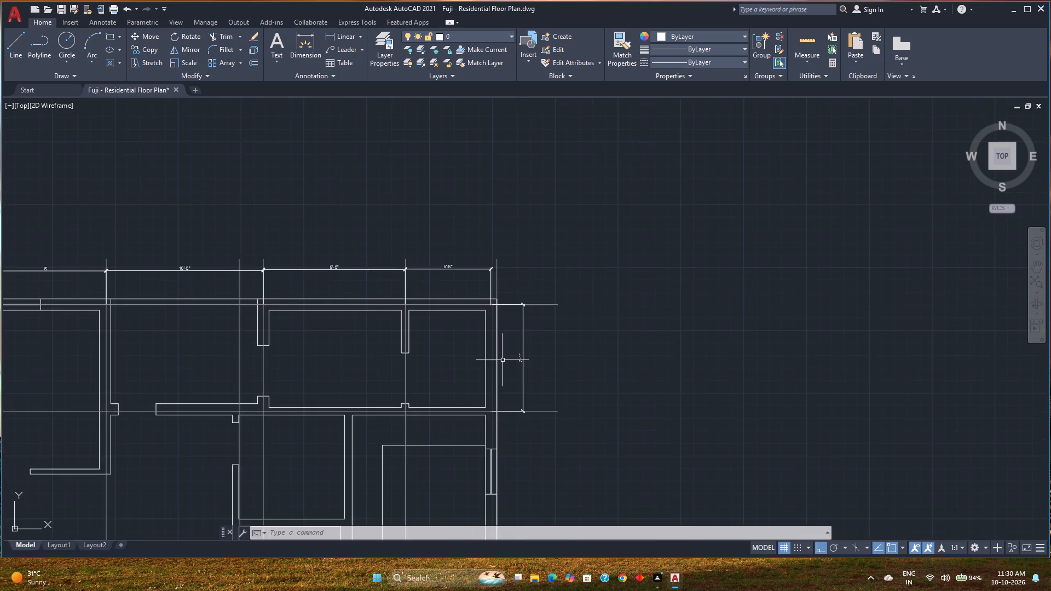
middle_drag(503, 364, 490, 277)
middle_drag(307, 246, 345, 246)
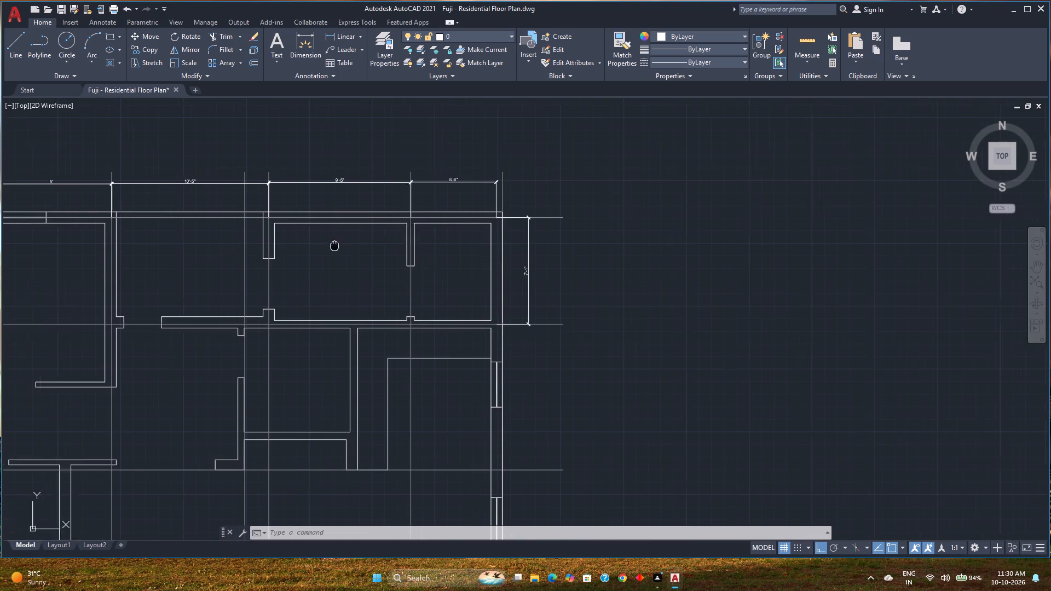
middle_drag(345, 246, 555, 331)
middle_drag(255, 316, 477, 346)
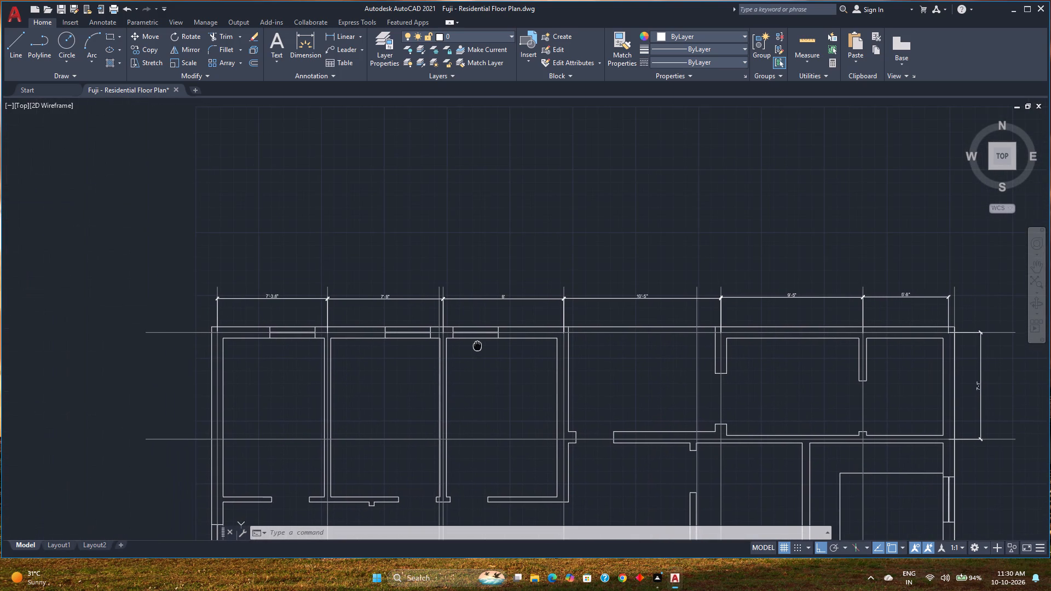
middle_drag(477, 346, 477, 346)
scroll(242, 291, up, 2)
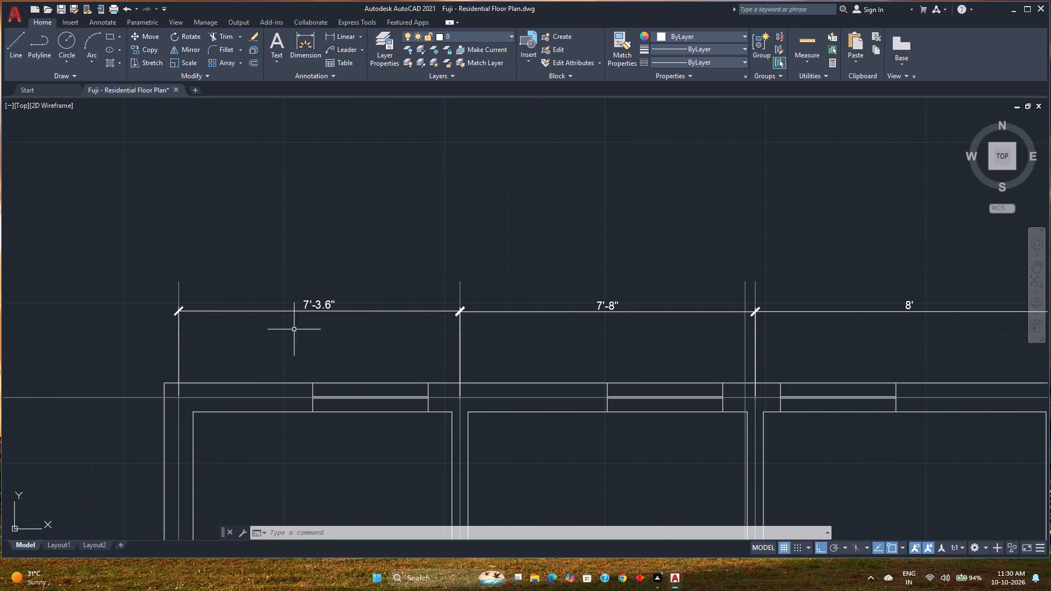
middle_drag(617, 378, 188, 316)
scroll(439, 325, down, 2)
middle_drag(731, 378, 395, 310)
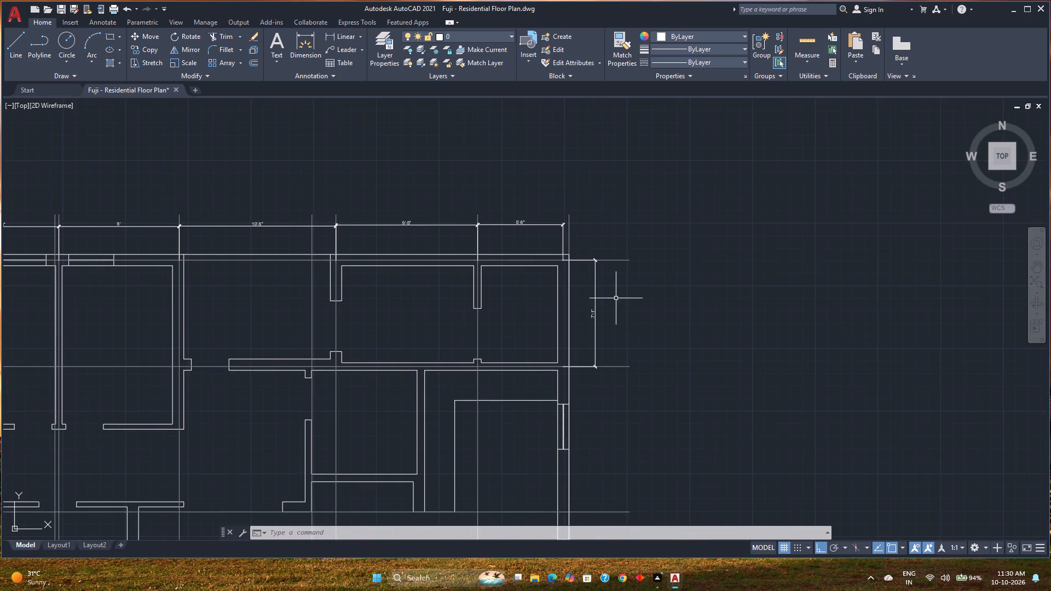
scroll(616, 296, up, 3)
scroll(446, 356, down, 2)
middle_drag(446, 356, 447, 317)
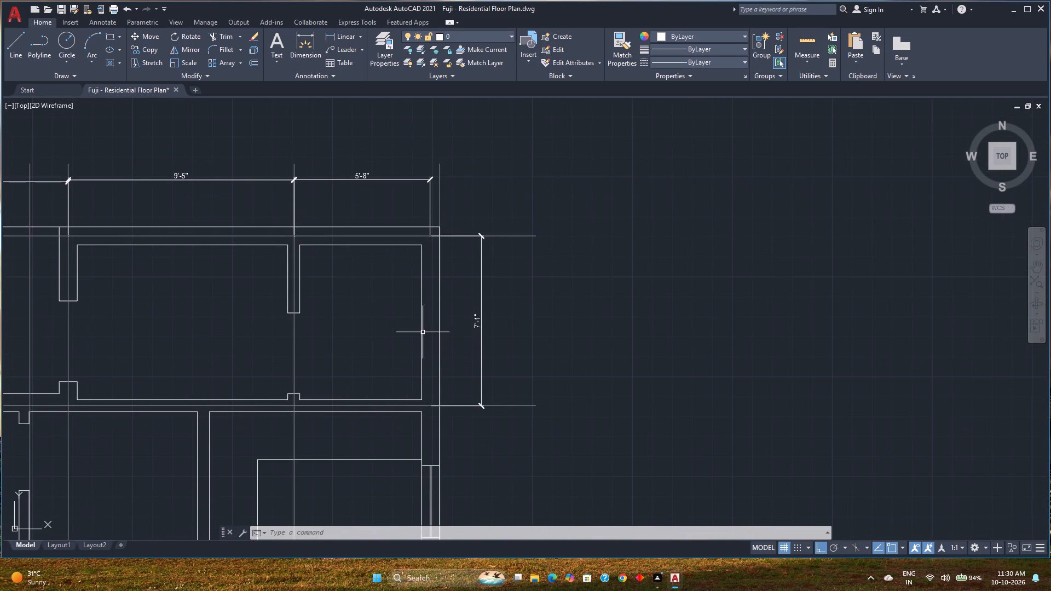
middle_drag(422, 332, 448, 287)
scroll(453, 362, up, 6)
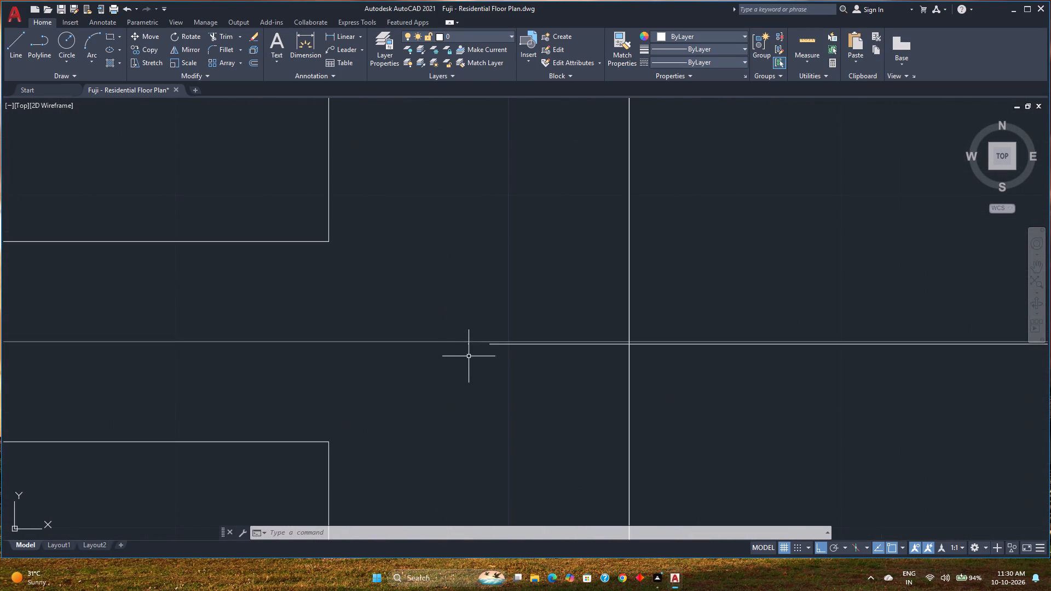
scroll(466, 344, down, 4)
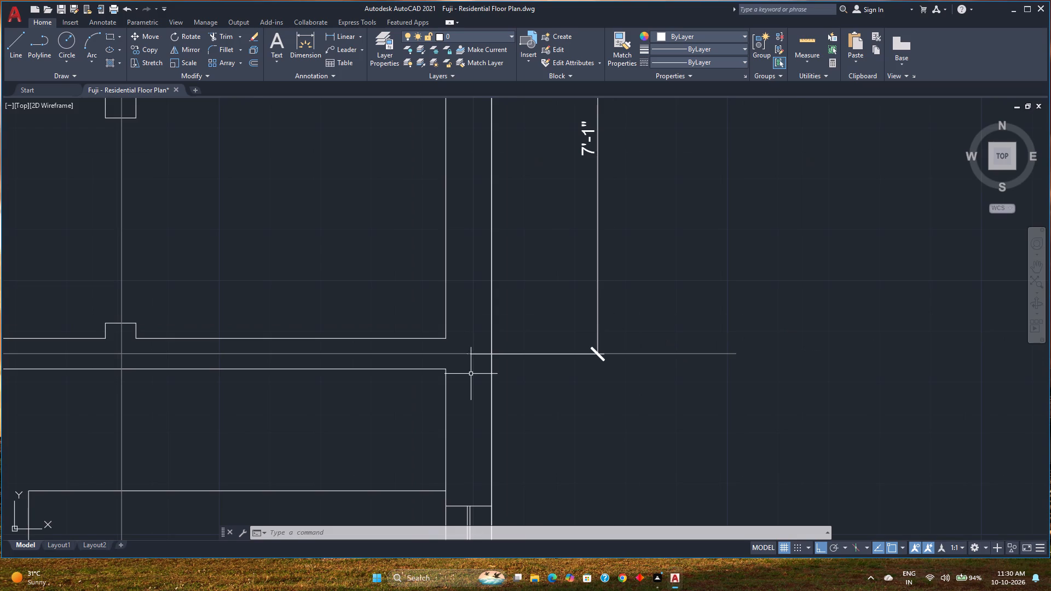
scroll(471, 374, down, 2)
middle_drag(471, 374, 451, 336)
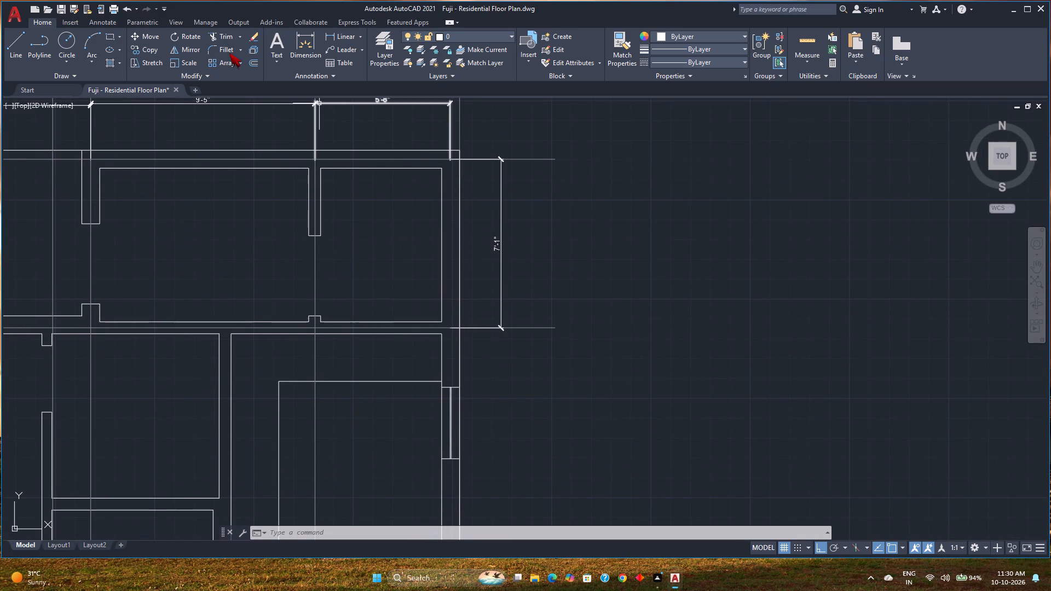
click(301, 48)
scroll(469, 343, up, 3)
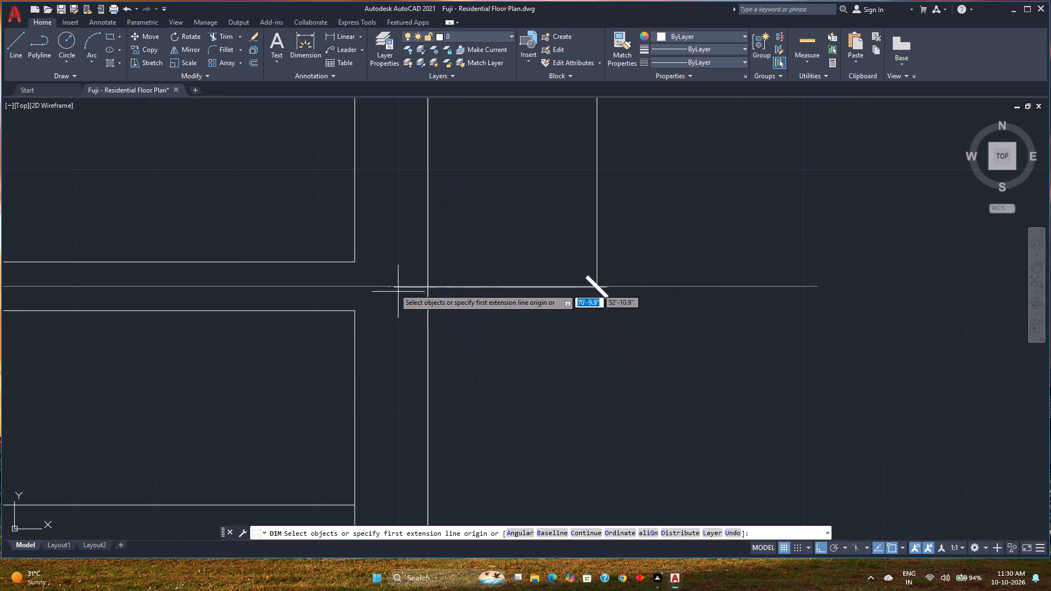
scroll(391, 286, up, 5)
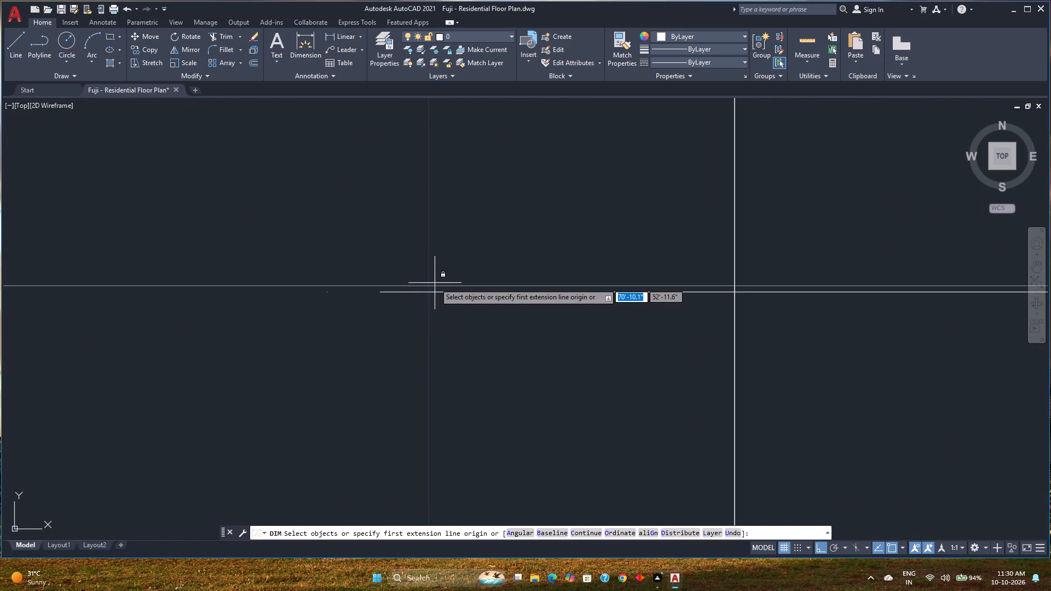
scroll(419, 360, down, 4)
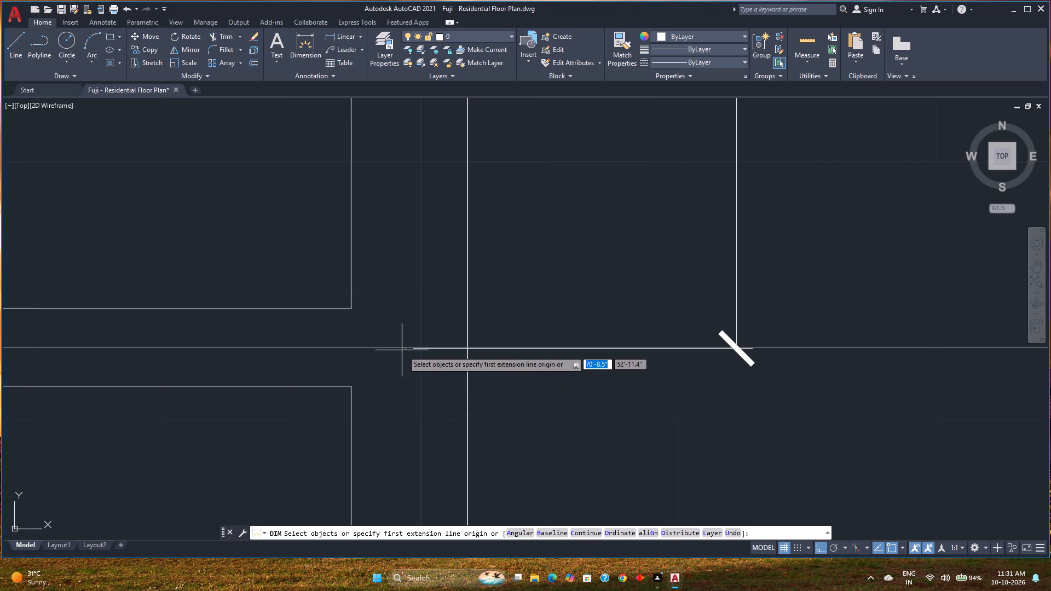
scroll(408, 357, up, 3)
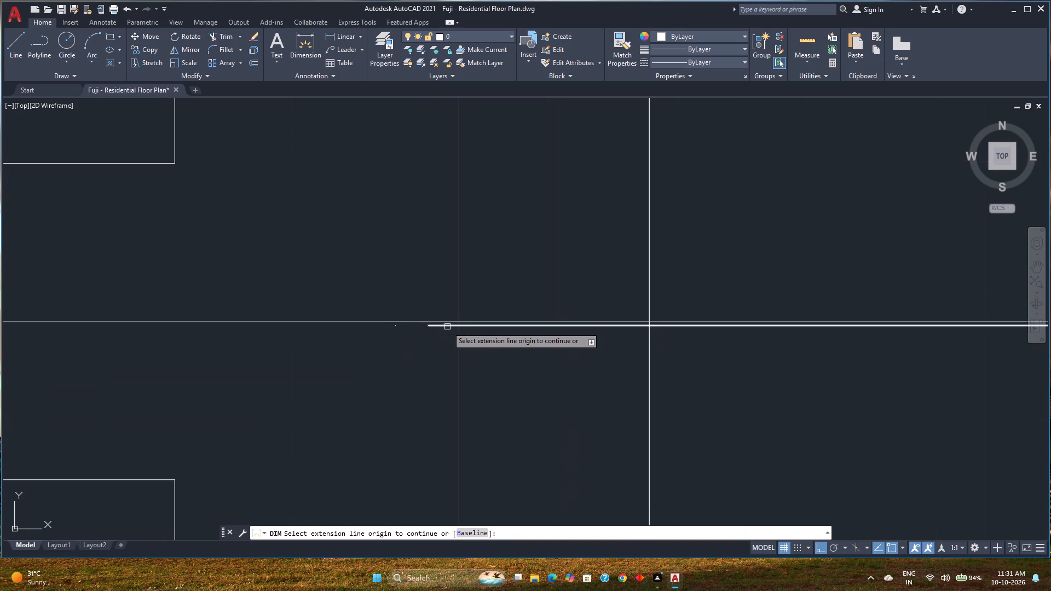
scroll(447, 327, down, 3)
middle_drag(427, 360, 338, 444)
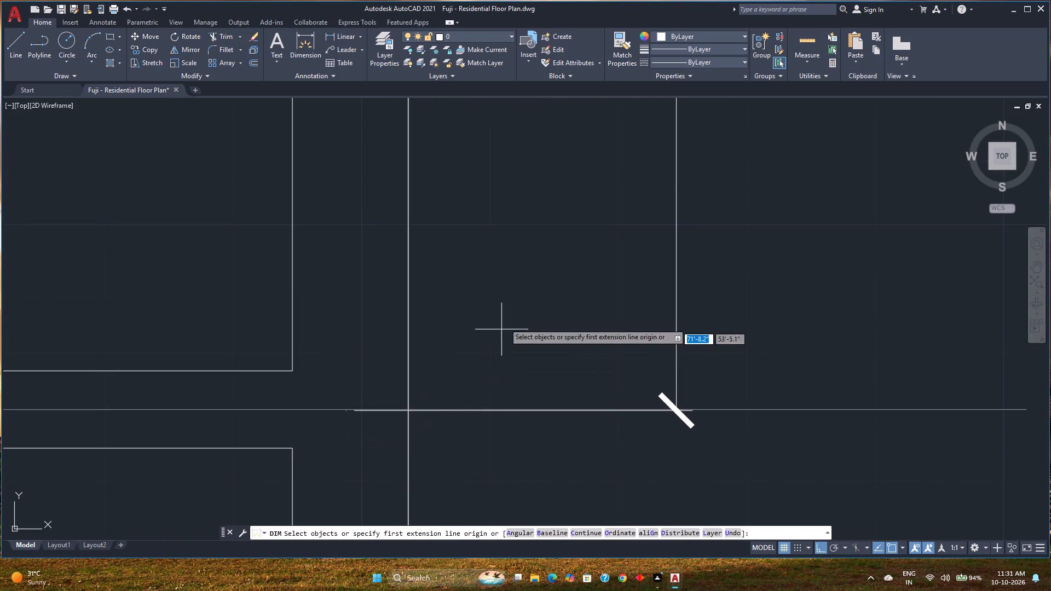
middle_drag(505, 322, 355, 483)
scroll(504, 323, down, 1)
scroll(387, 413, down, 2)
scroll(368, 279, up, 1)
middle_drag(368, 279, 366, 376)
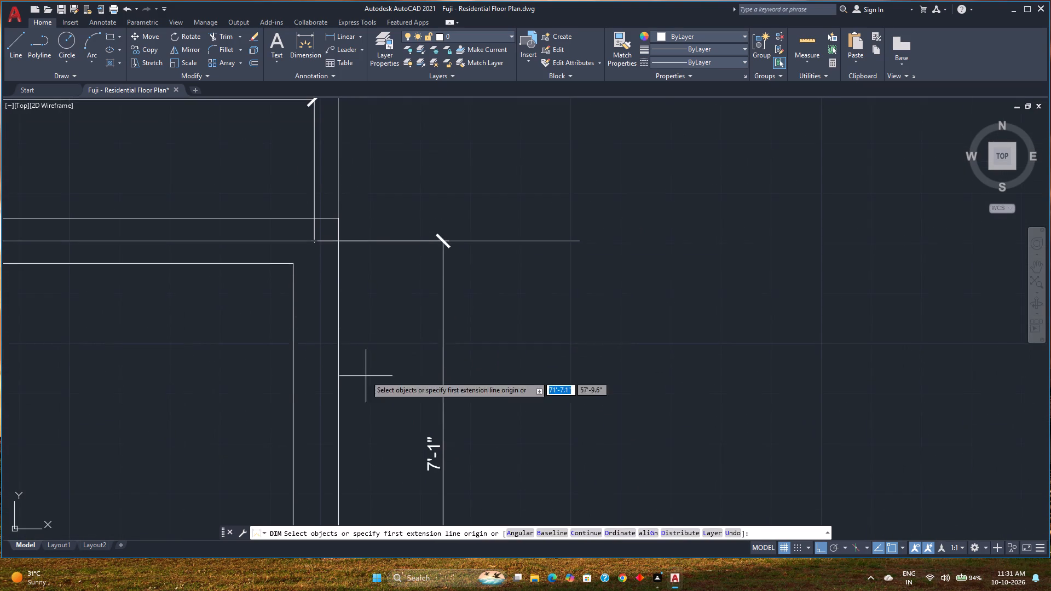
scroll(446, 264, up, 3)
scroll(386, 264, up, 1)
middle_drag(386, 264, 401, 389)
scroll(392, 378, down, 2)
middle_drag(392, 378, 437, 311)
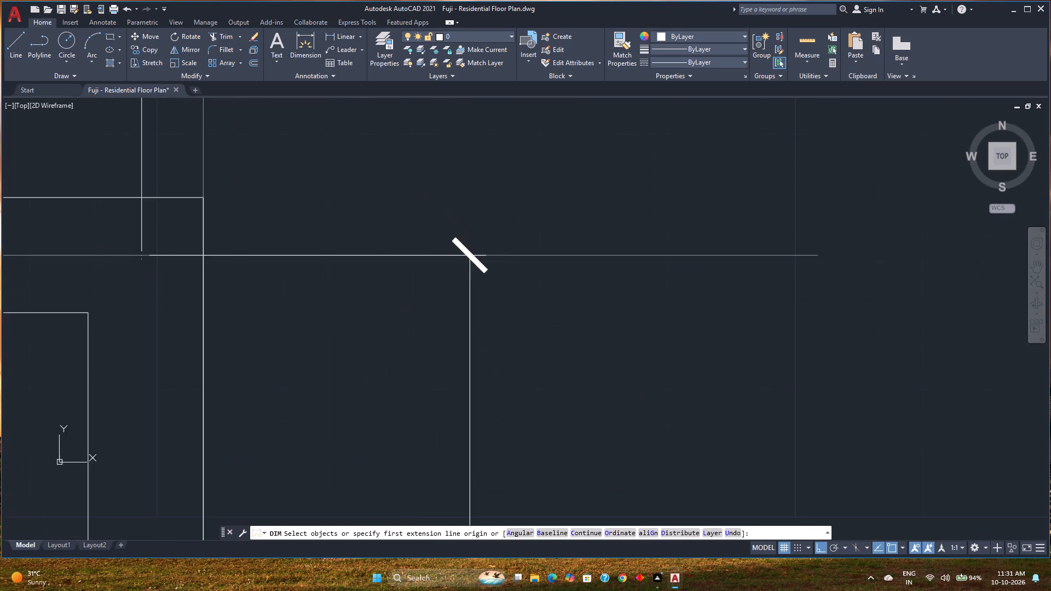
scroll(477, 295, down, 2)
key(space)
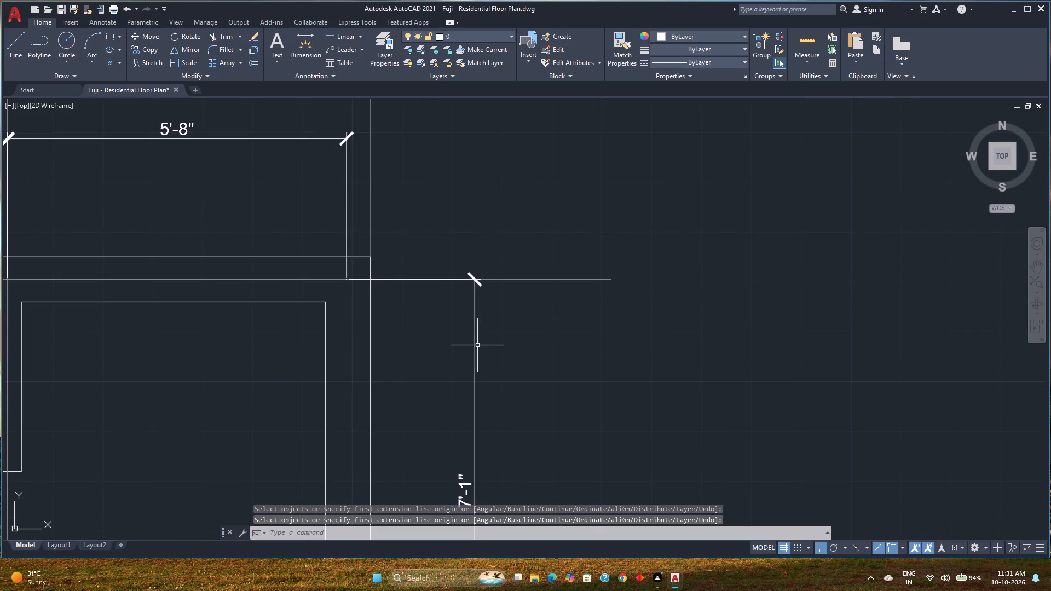
Delete the 7'-1" vertical dimension beside the east exterior wall.
click(475, 349)
key(Delete)
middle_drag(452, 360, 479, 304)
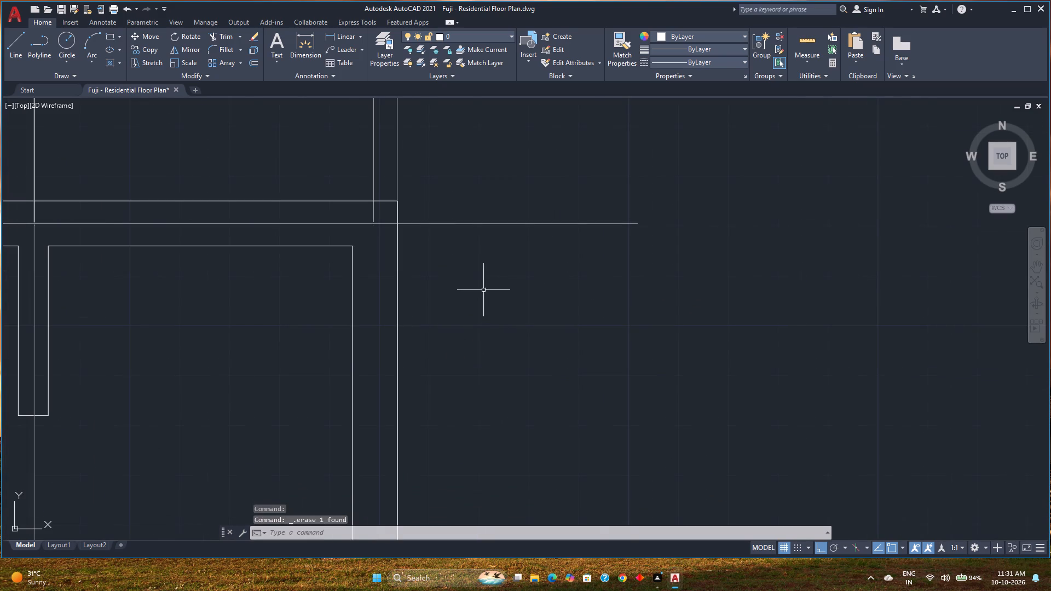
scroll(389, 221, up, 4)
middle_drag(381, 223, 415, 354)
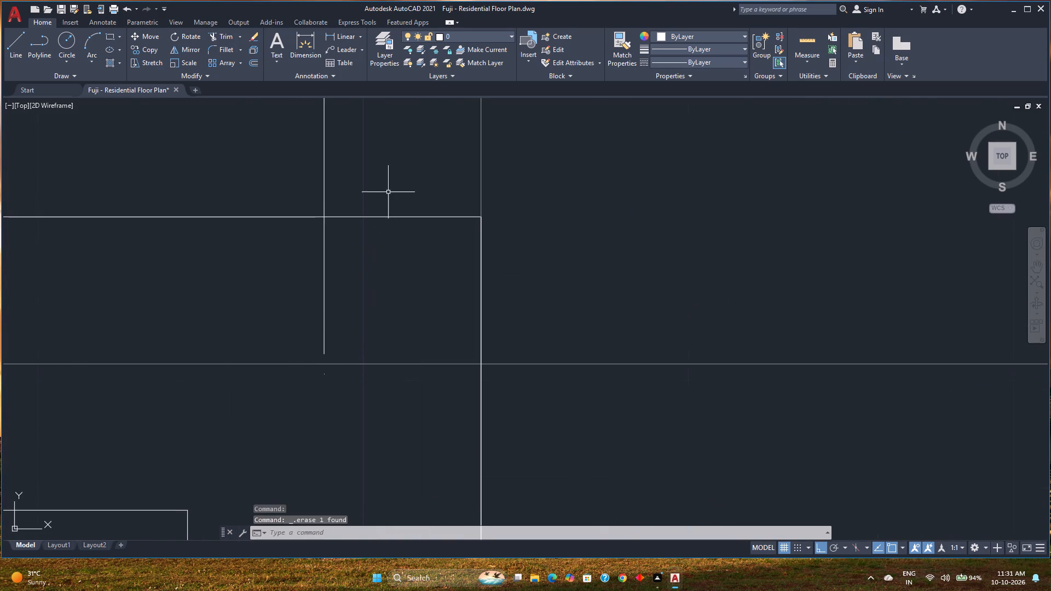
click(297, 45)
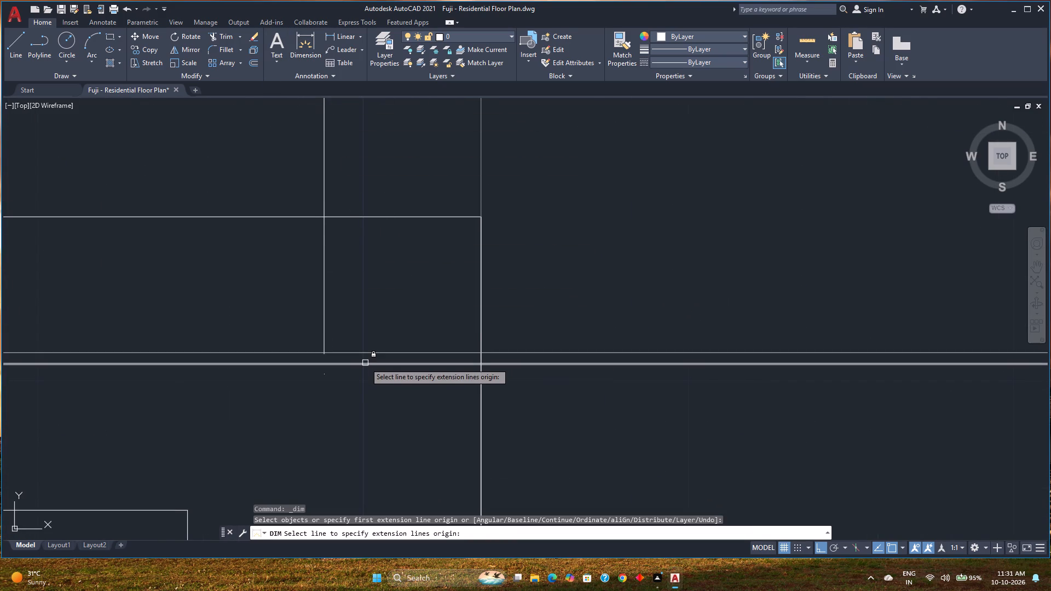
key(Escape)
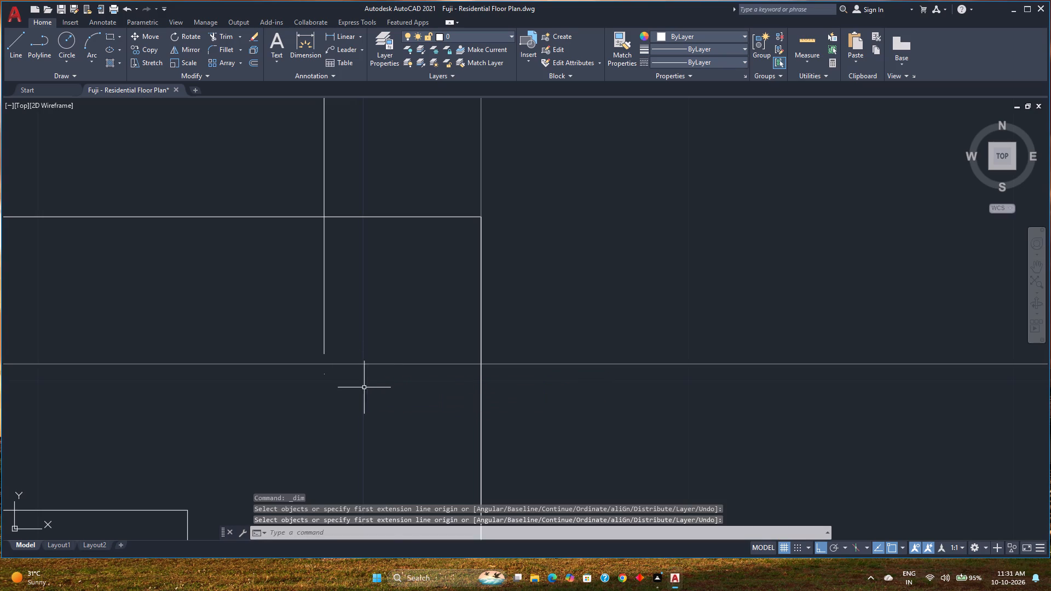
Unlock the Guide Lines layer.
scroll(364, 387, down, 5)
middle_drag(392, 355, 508, 263)
scroll(512, 261, down, 2)
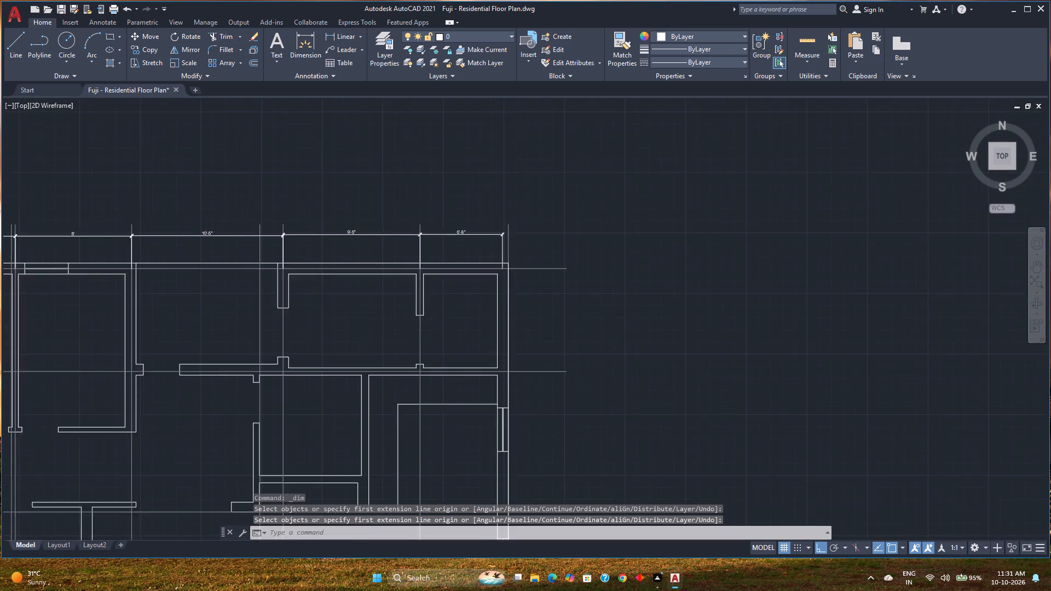
scroll(512, 261, down, 2)
middle_drag(524, 364, 521, 314)
scroll(499, 383, up, 3)
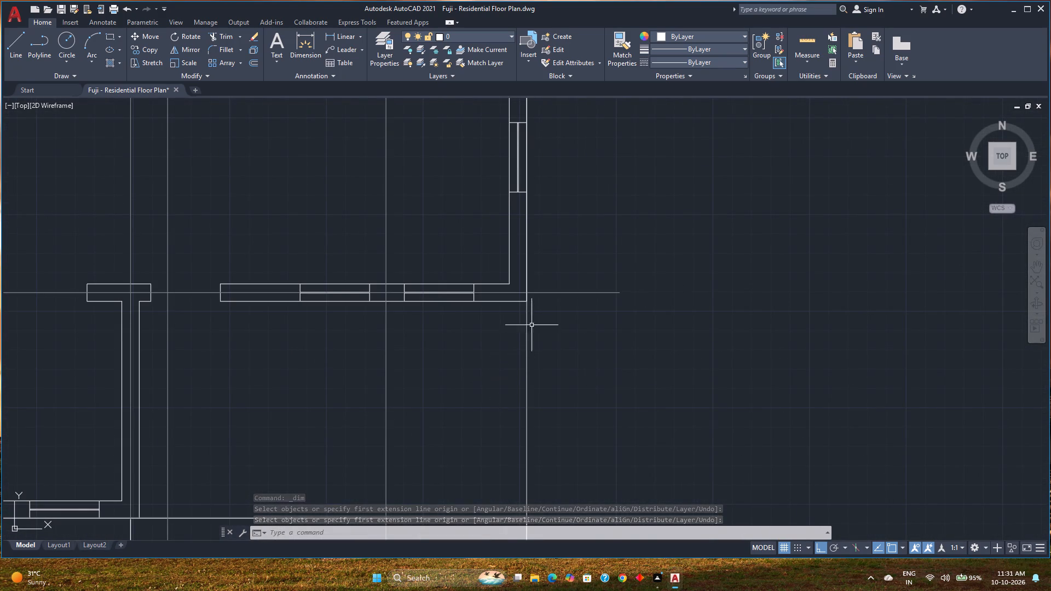
middle_drag(519, 306, 487, 451)
scroll(471, 388, down, 1)
middle_drag(471, 388, 428, 534)
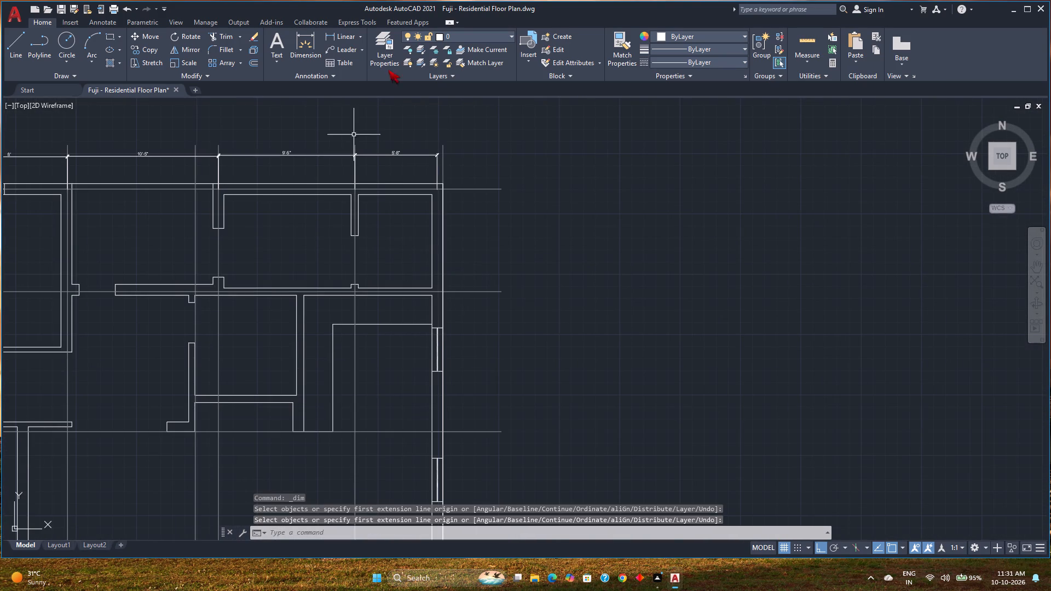
click(467, 33)
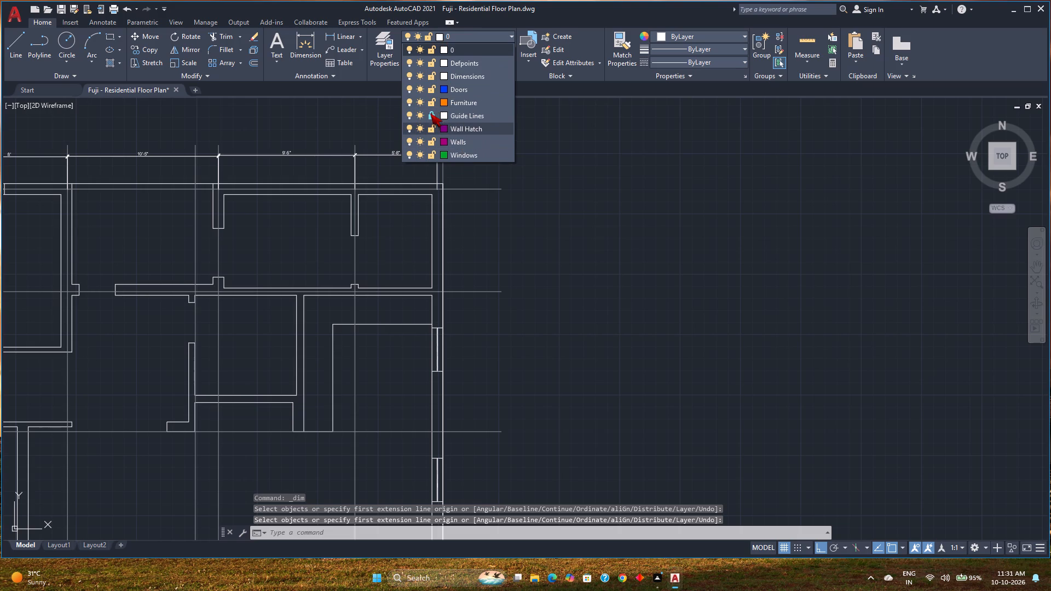
click(430, 113)
key(Escape)
Offset the guide line on the east wall's outer face 4.5" west, toward the wall's interior.
scroll(444, 145, up, 5)
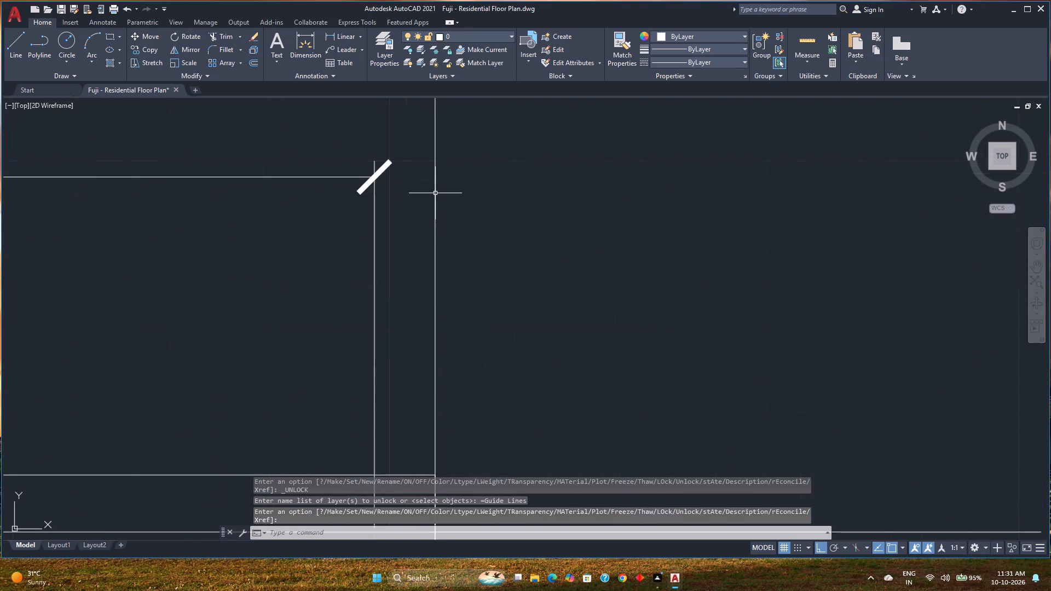
click(435, 193)
scroll(409, 237, down, 1)
middle_drag(409, 237, 427, 163)
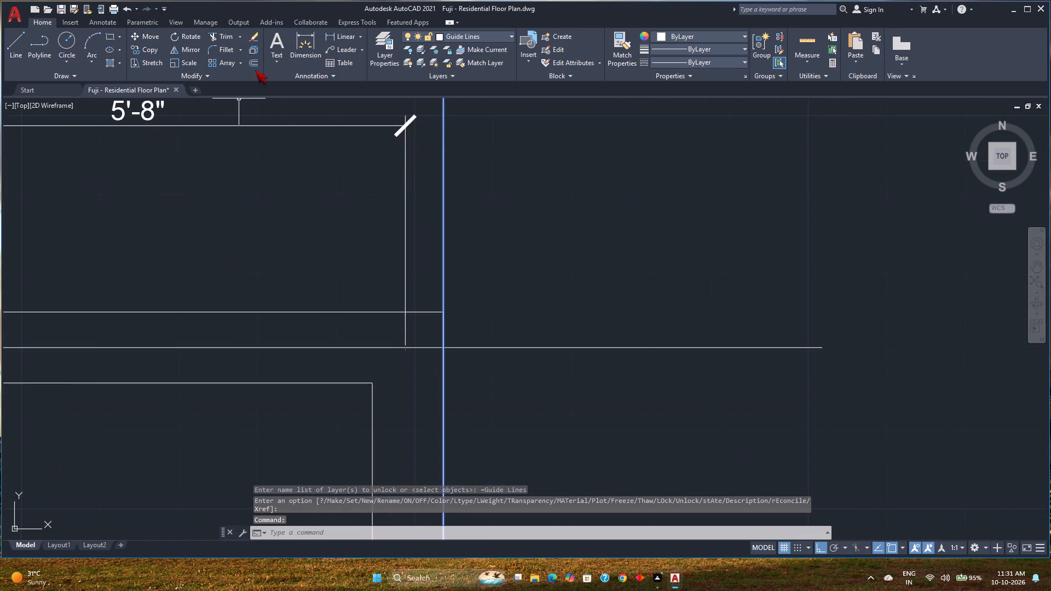
click(254, 64)
text(4.5)
key(Return)
click(414, 266)
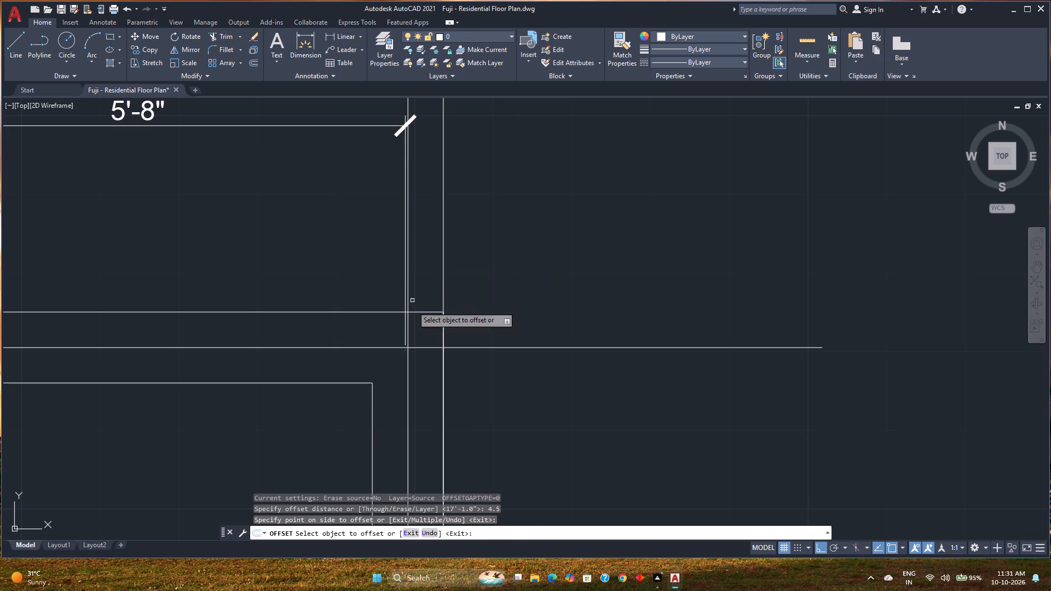
key(Escape)
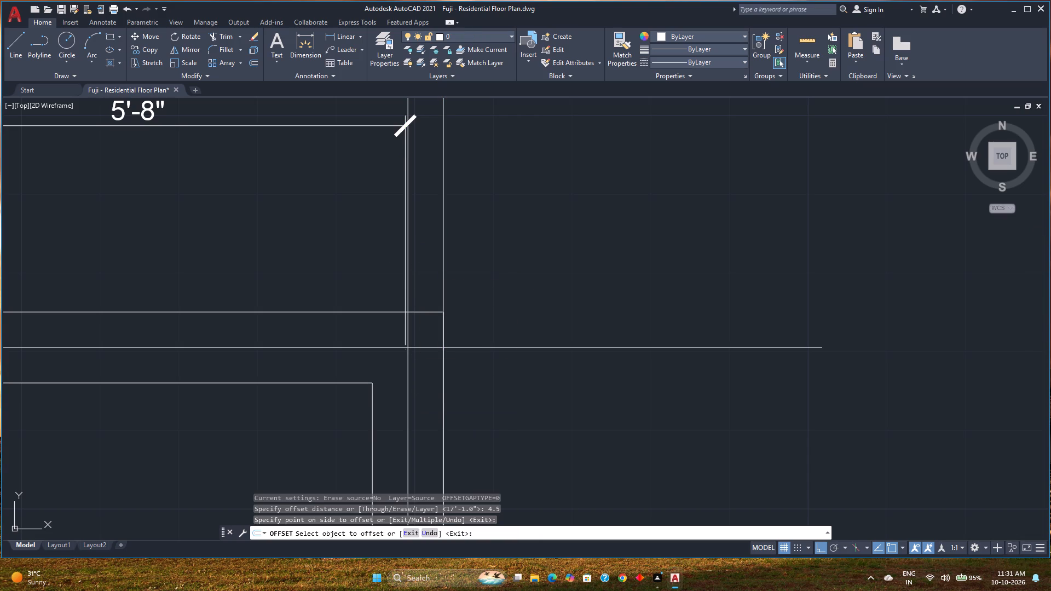
Examine how the new east guide line and the other guide lines match the north dimension chain and wall junctions.
scroll(273, 329, down, 1)
middle_drag(288, 366, 309, 349)
scroll(382, 327, up, 2)
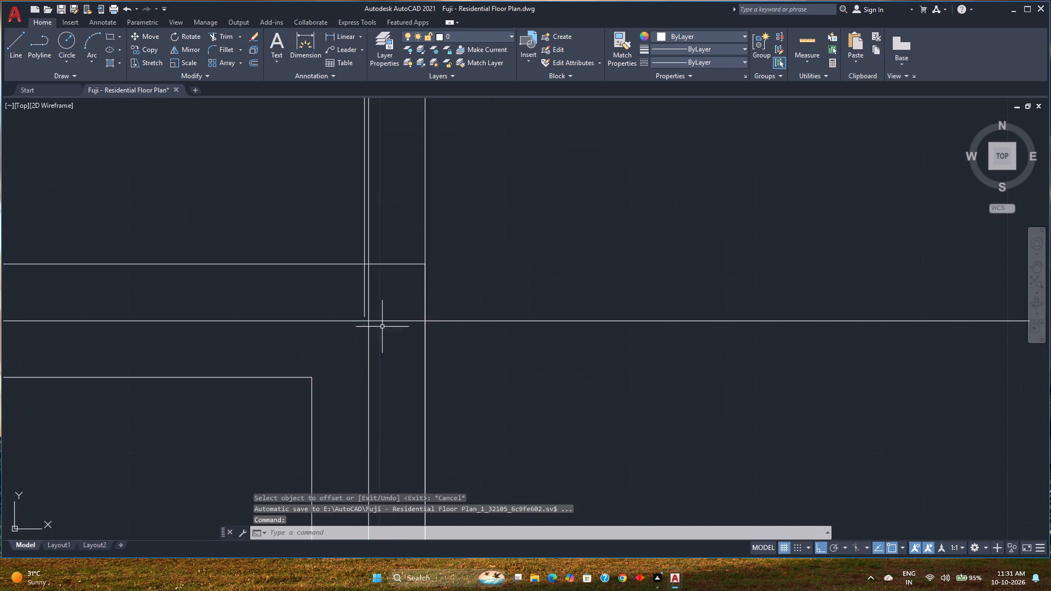
scroll(382, 327, up, 3)
scroll(367, 324, down, 7)
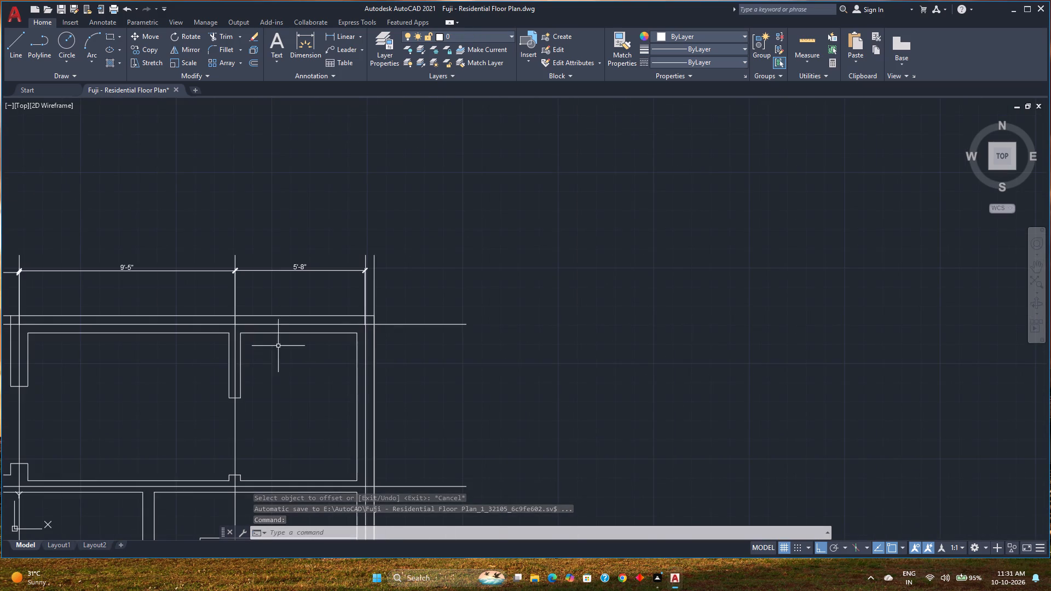
scroll(285, 352, up, 3)
middle_drag(286, 356, 269, 398)
scroll(277, 378, down, 2)
middle_drag(277, 391, 578, 348)
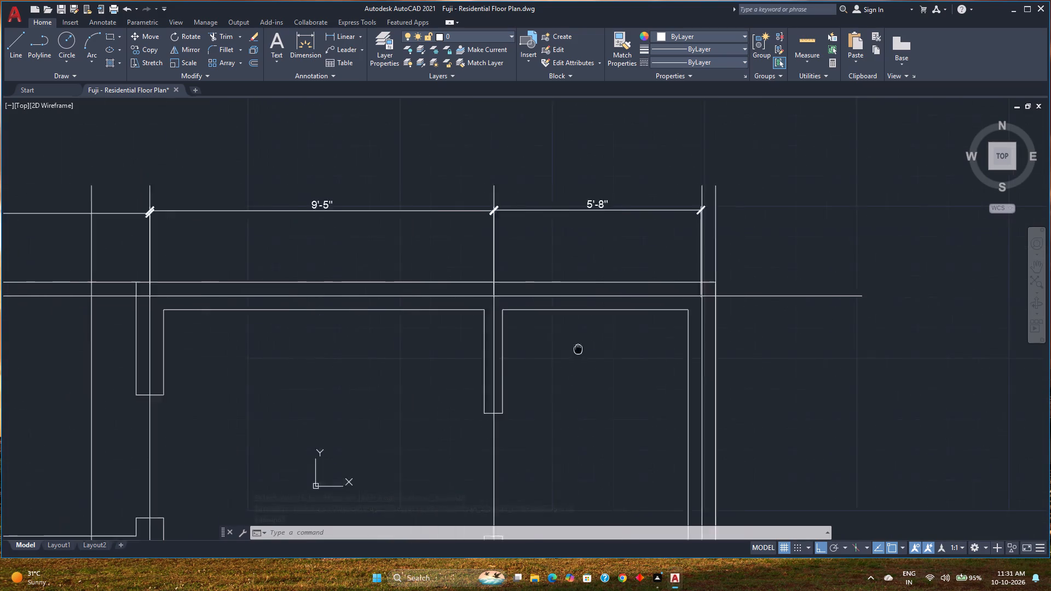
middle_drag(578, 348, 606, 350)
scroll(552, 351, down, 1)
middle_drag(556, 384, 608, 365)
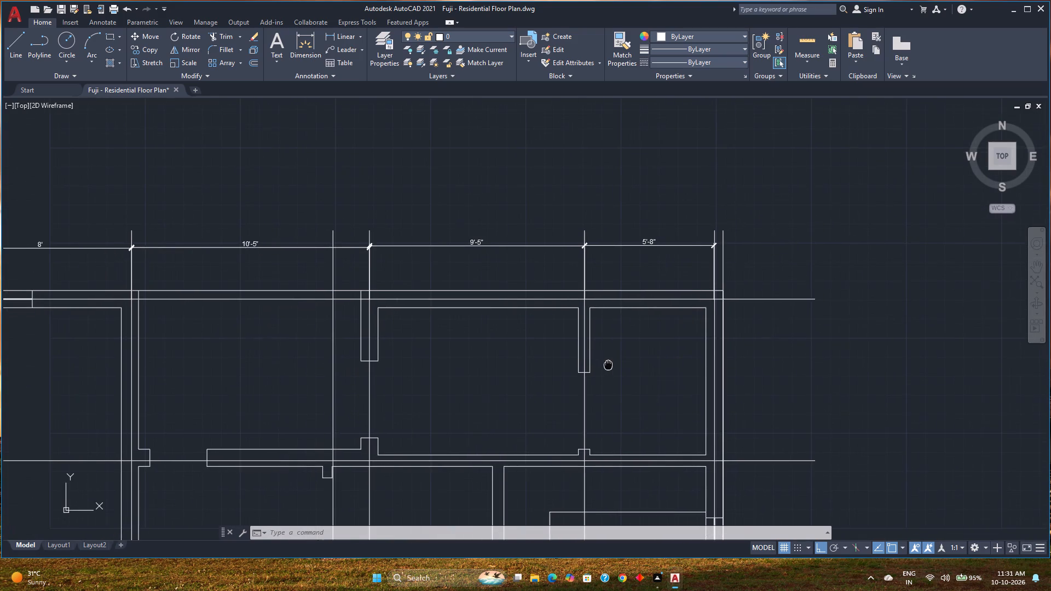
middle_drag(608, 365, 958, 385)
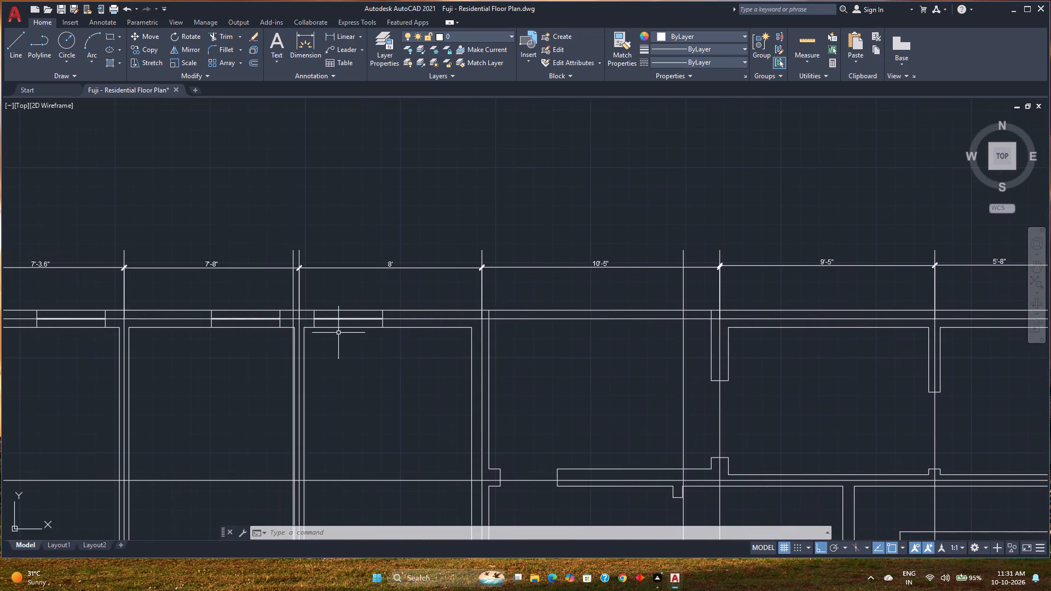
middle_drag(446, 371, 207, 284)
scroll(823, 358, up, 1)
middle_drag(823, 358, 464, 314)
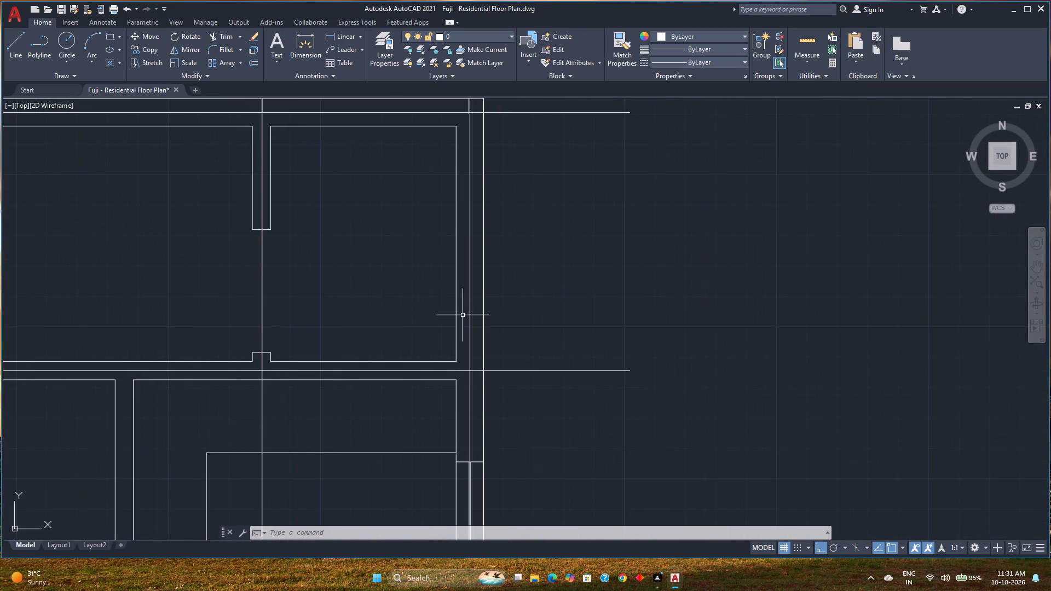
Lock the Guide Lines layer.
click(481, 33)
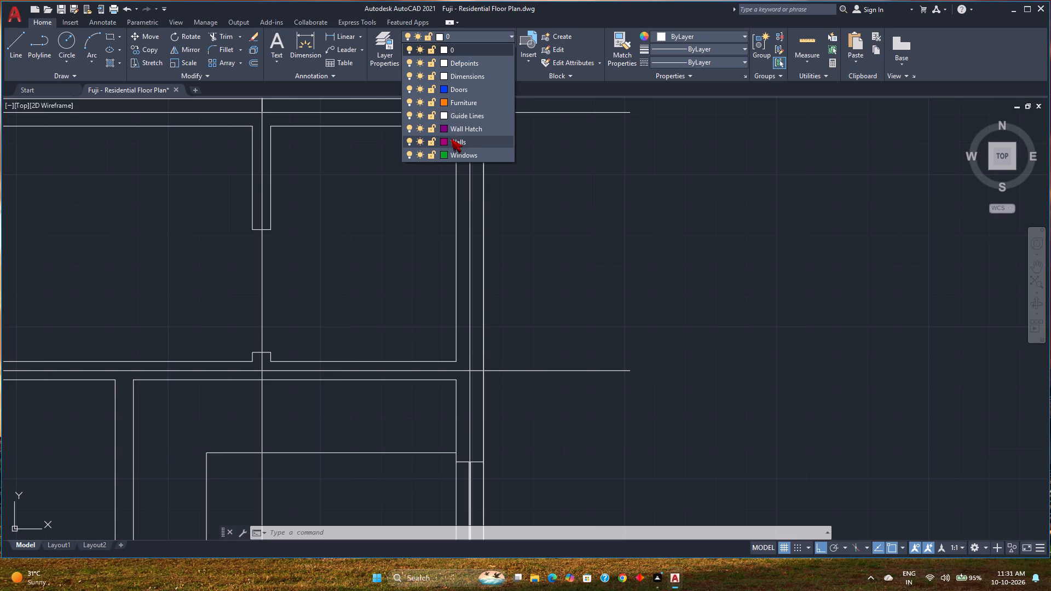
click(432, 113)
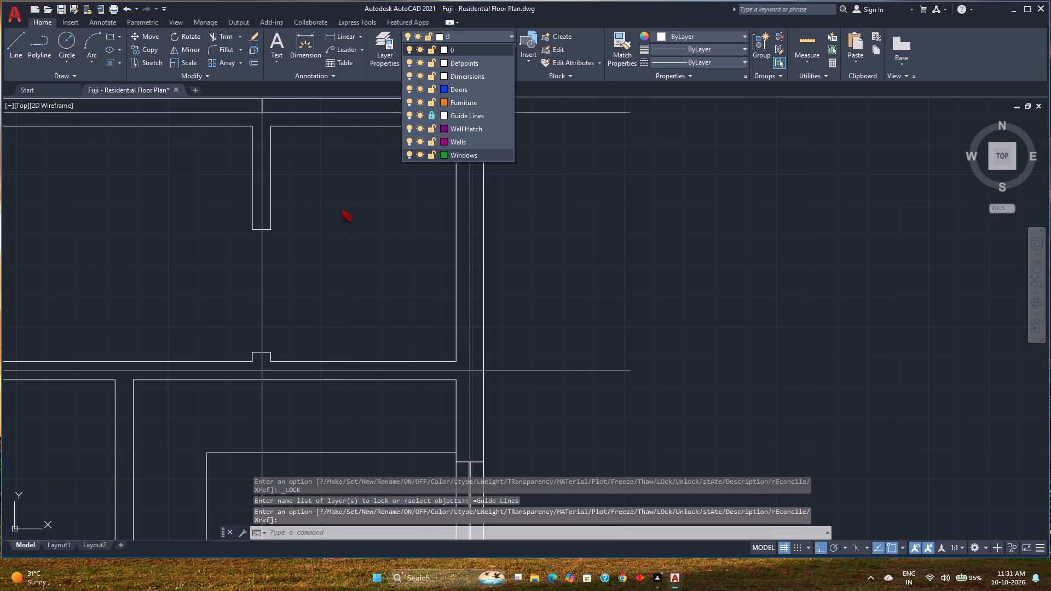
click(302, 37)
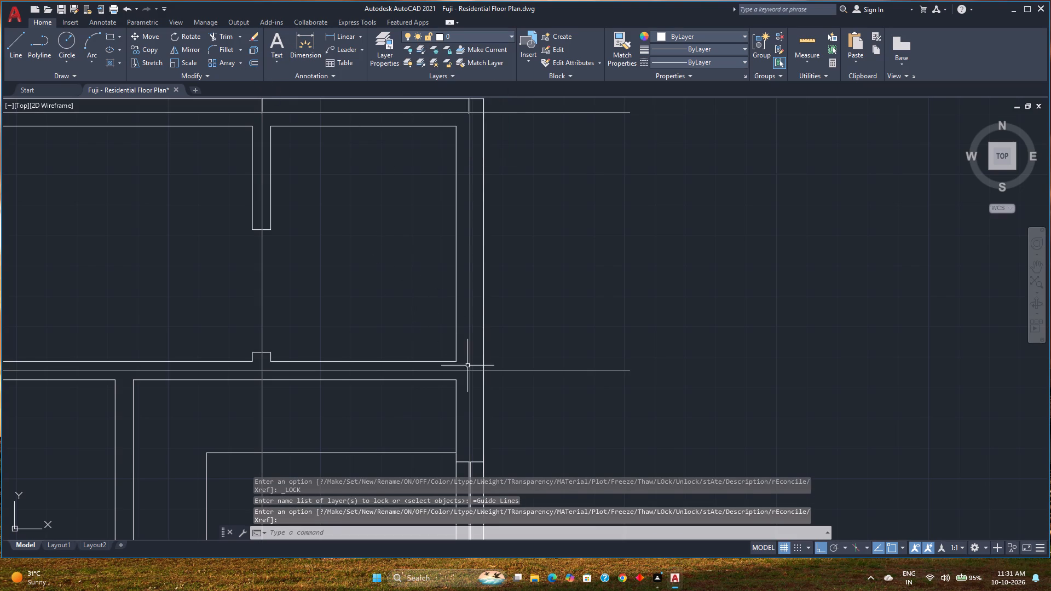
Measure along the east guide line from the north guide line to the adjacent wall faces and the next horizontal guide line south.
scroll(473, 305, down, 2)
middle_drag(473, 305, 455, 329)
scroll(448, 247, up, 5)
scroll(492, 297, up, 2)
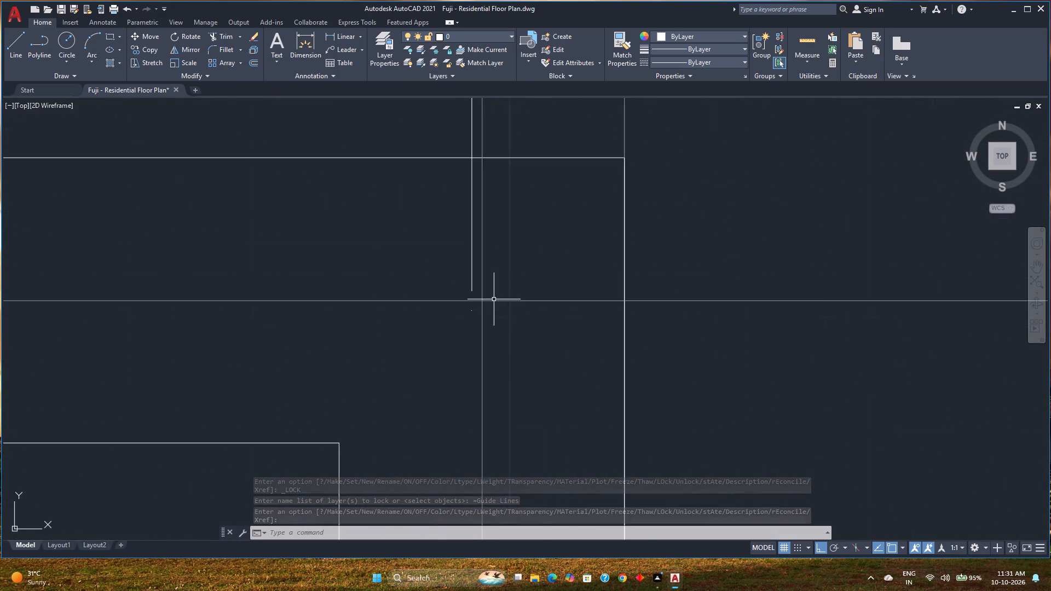
scroll(494, 299, up, 1)
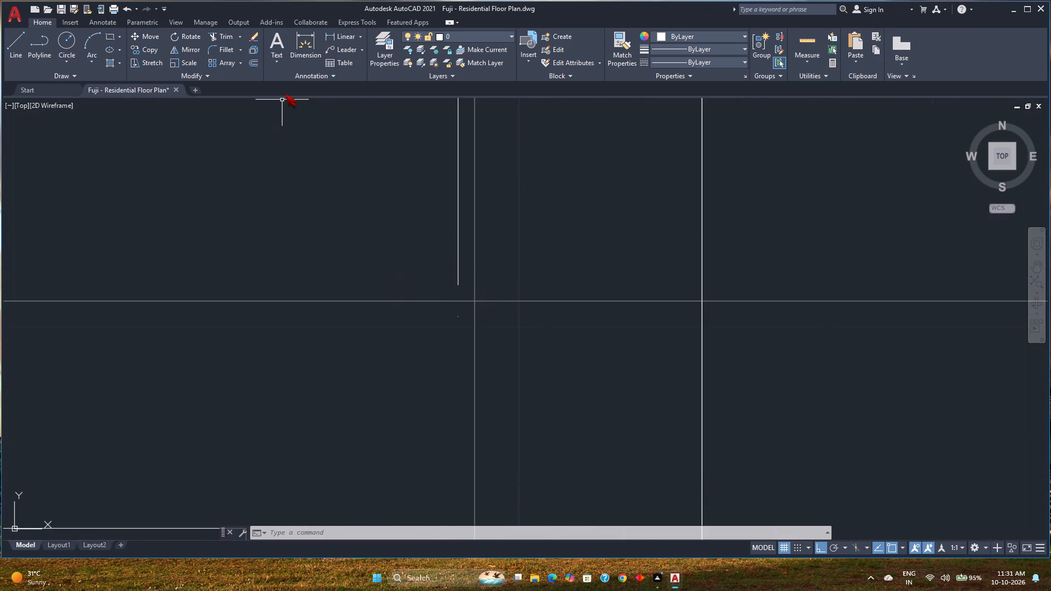
click(306, 50)
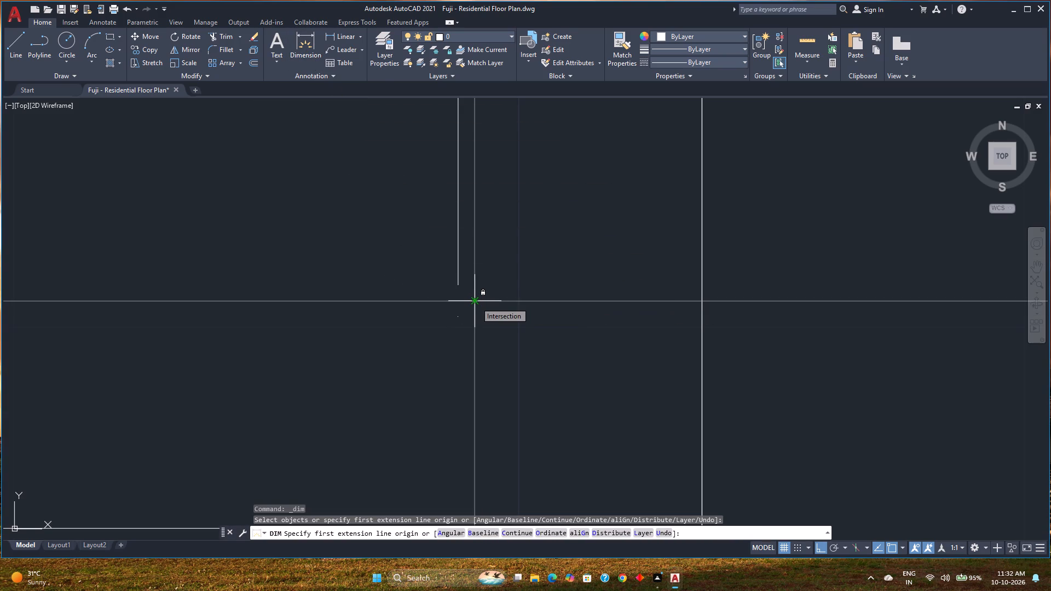
click(476, 302)
scroll(483, 370, down, 3)
middle_drag(483, 370, 467, 308)
scroll(470, 227, down, 5)
scroll(469, 346, up, 8)
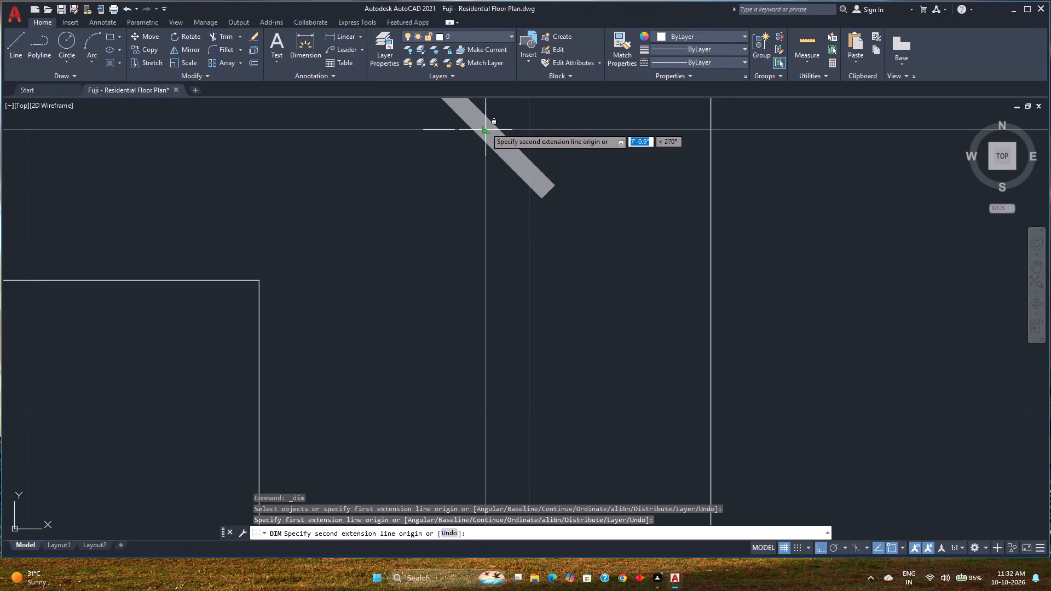
middle_drag(487, 128, 486, 280)
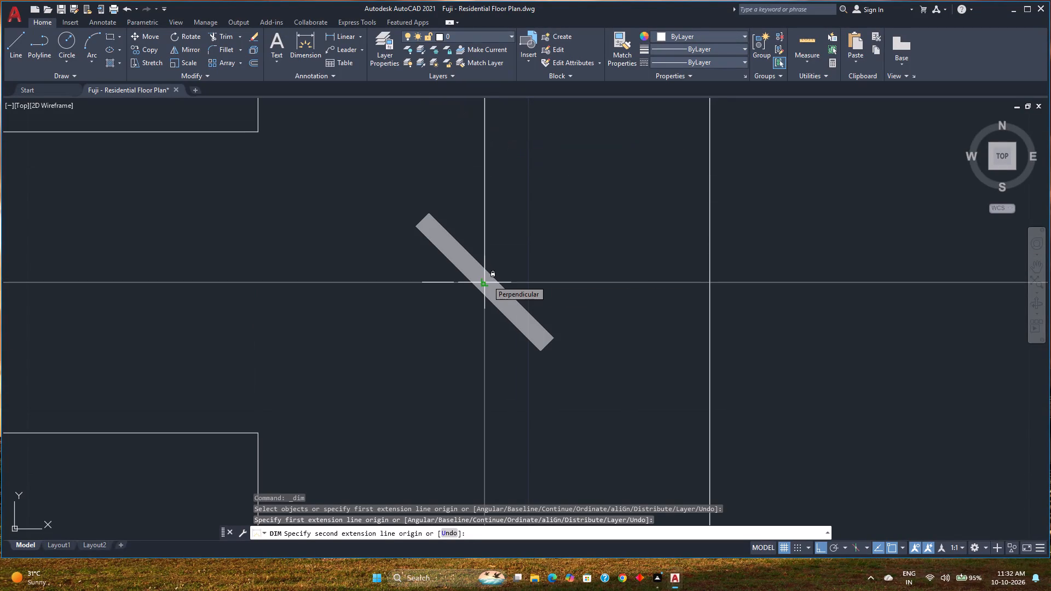
scroll(487, 280, down, 2)
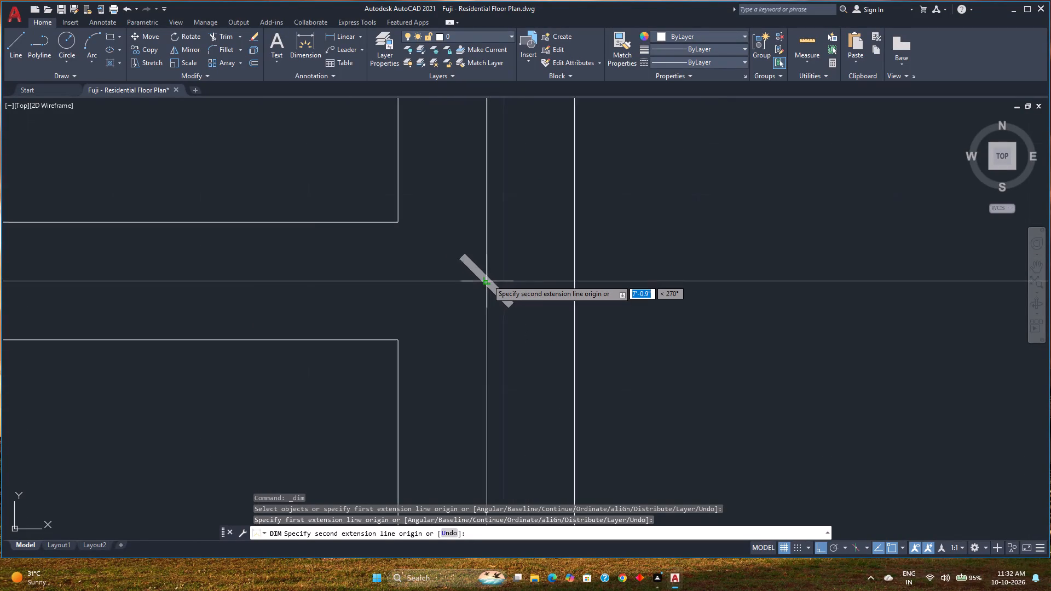
scroll(487, 280, down, 5)
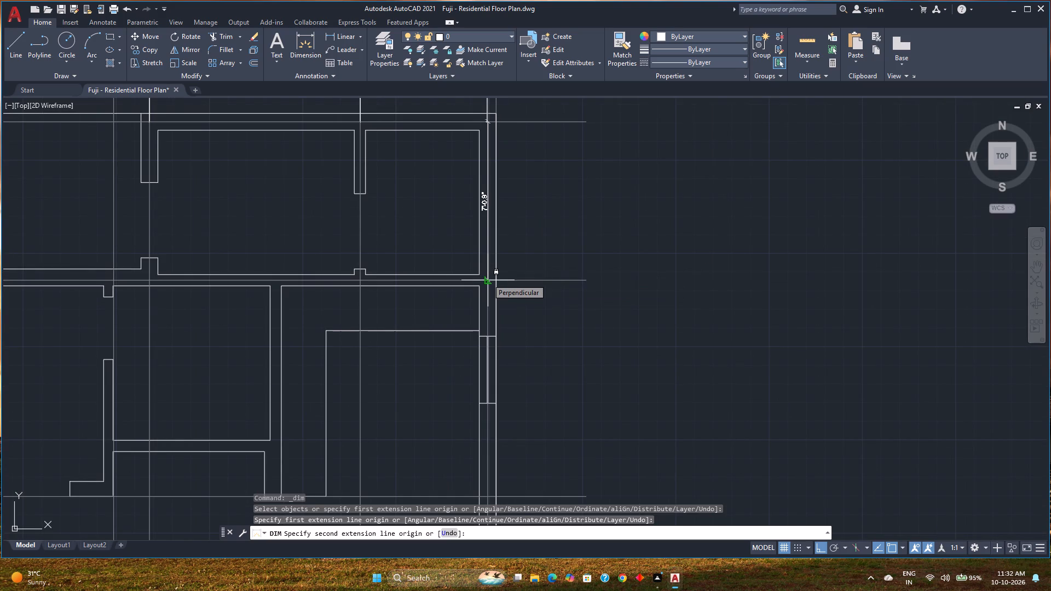
scroll(490, 132, up, 1)
middle_drag(490, 132, 488, 361)
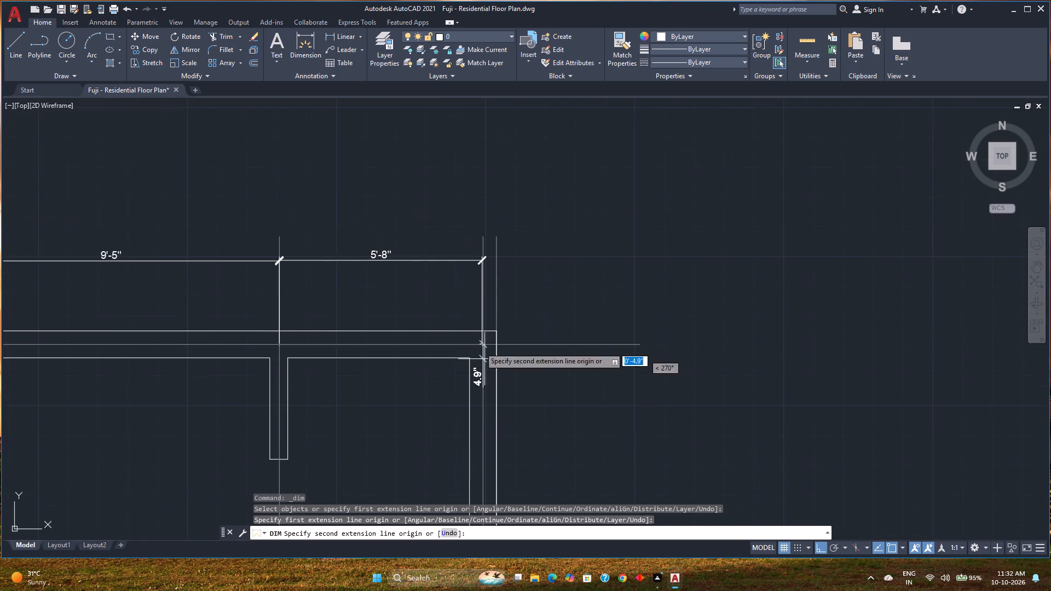
scroll(498, 347, up, 3)
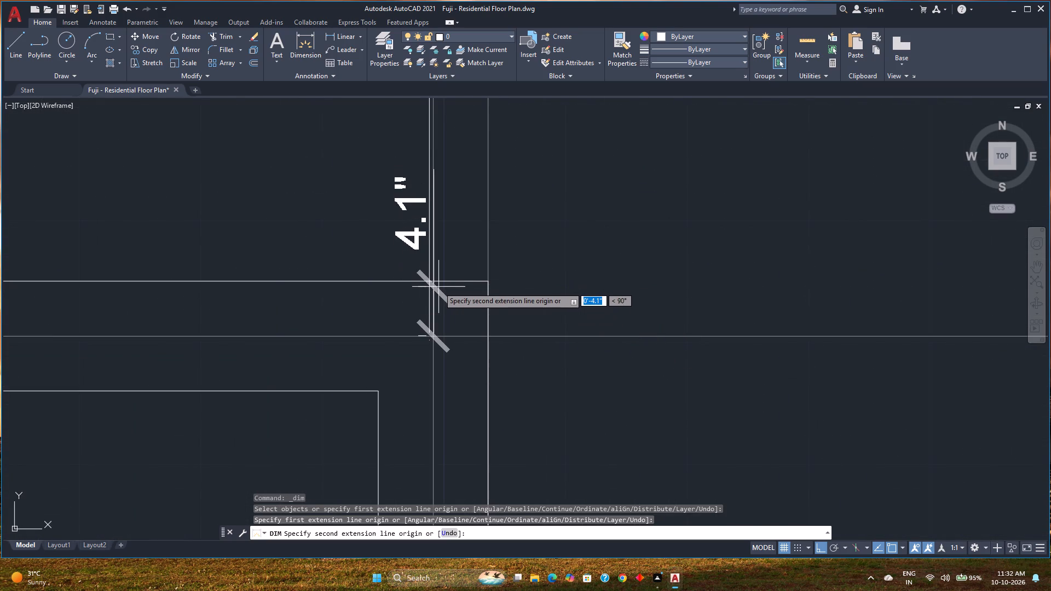
scroll(434, 282, up, 2)
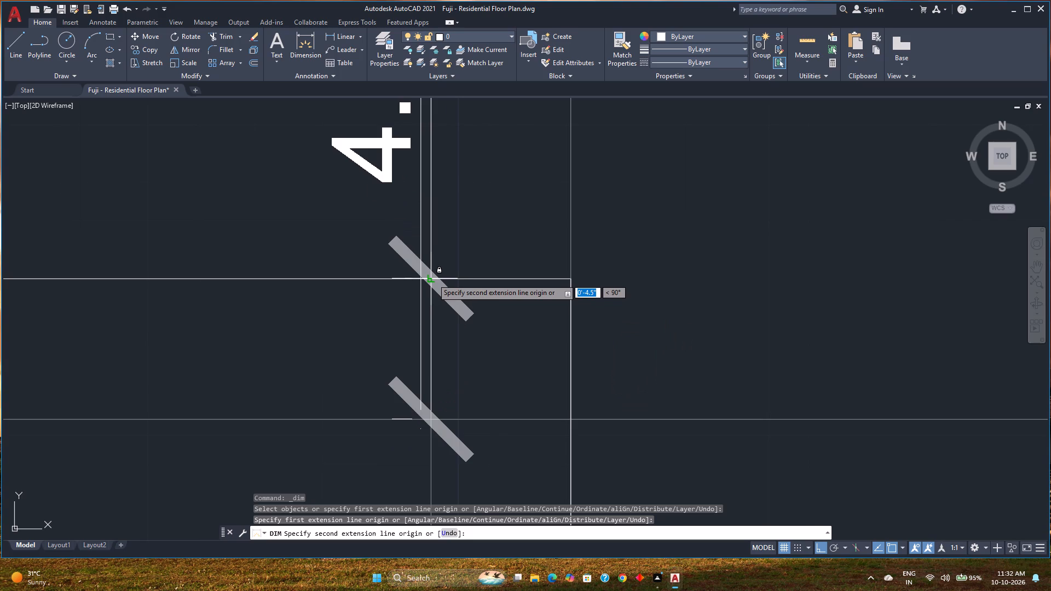
scroll(432, 279, down, 2)
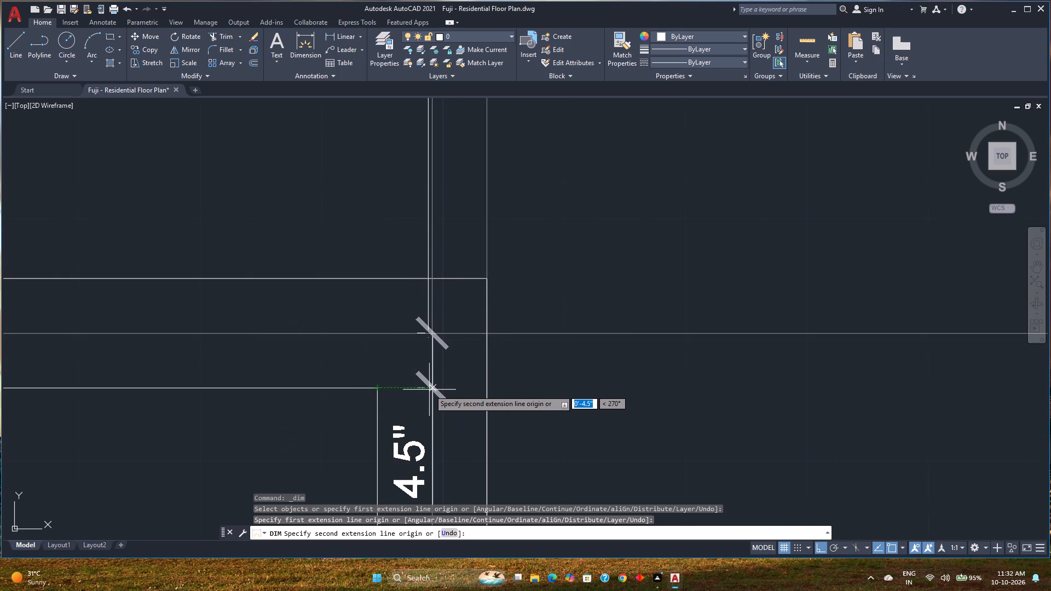
scroll(429, 390, down, 2)
middle_drag(429, 390, 418, 287)
scroll(432, 252, down, 2)
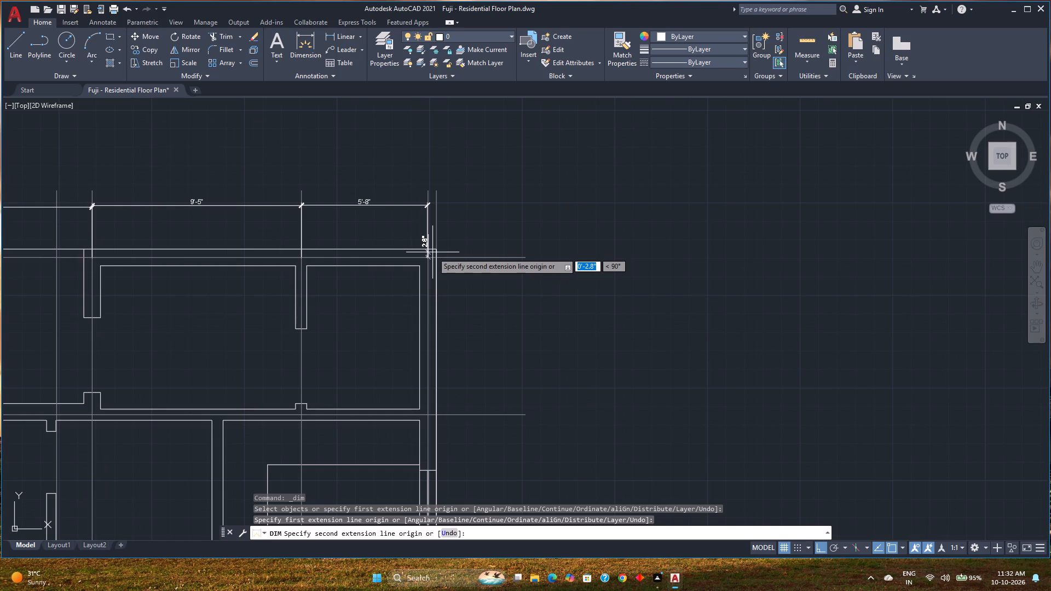
key(Escape)
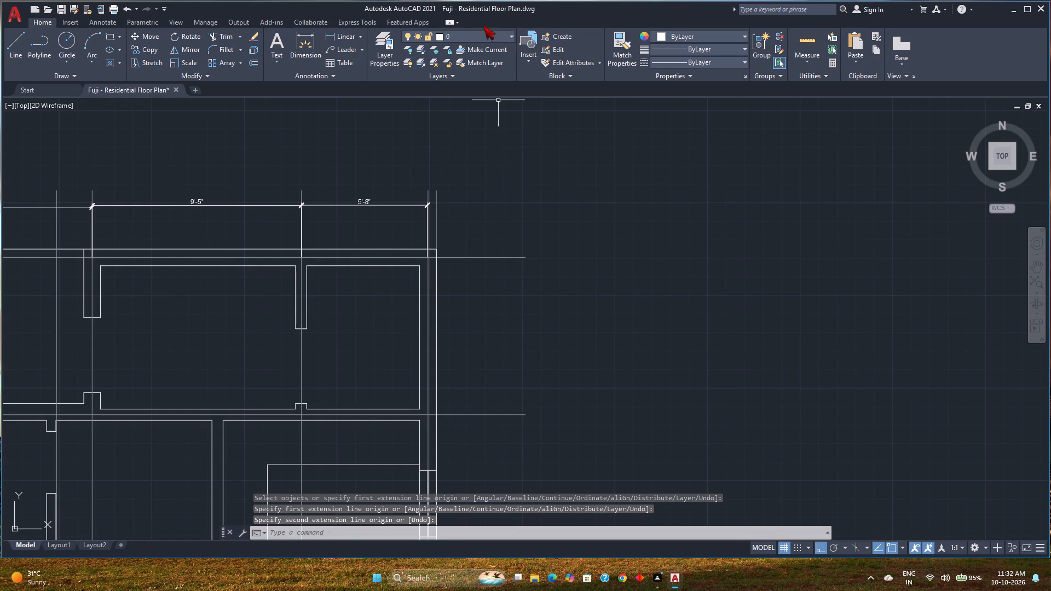
Unlock the Guide Lines layer.
click(478, 38)
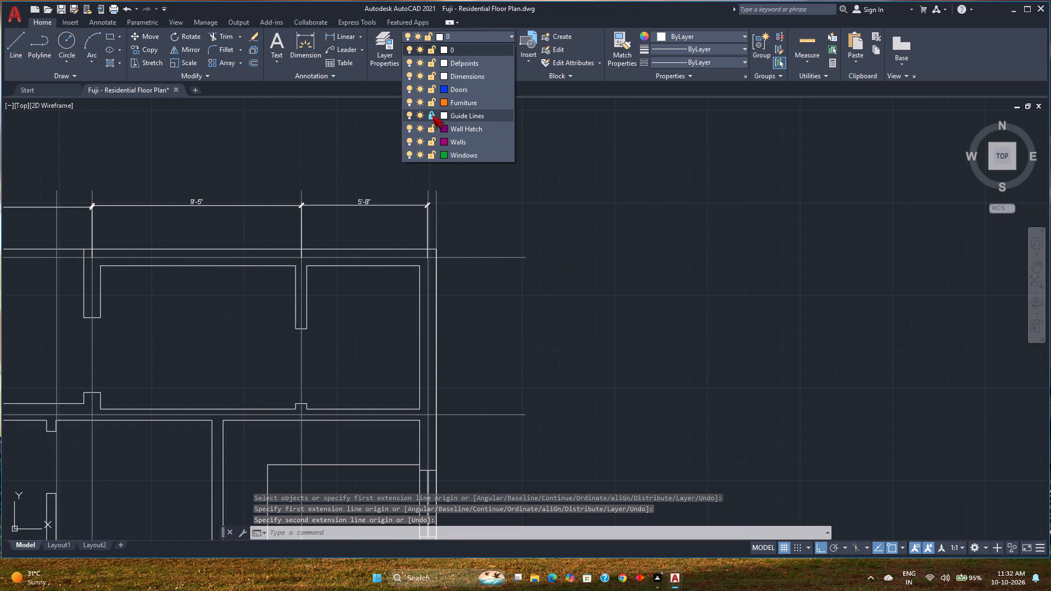
click(432, 115)
click(516, 225)
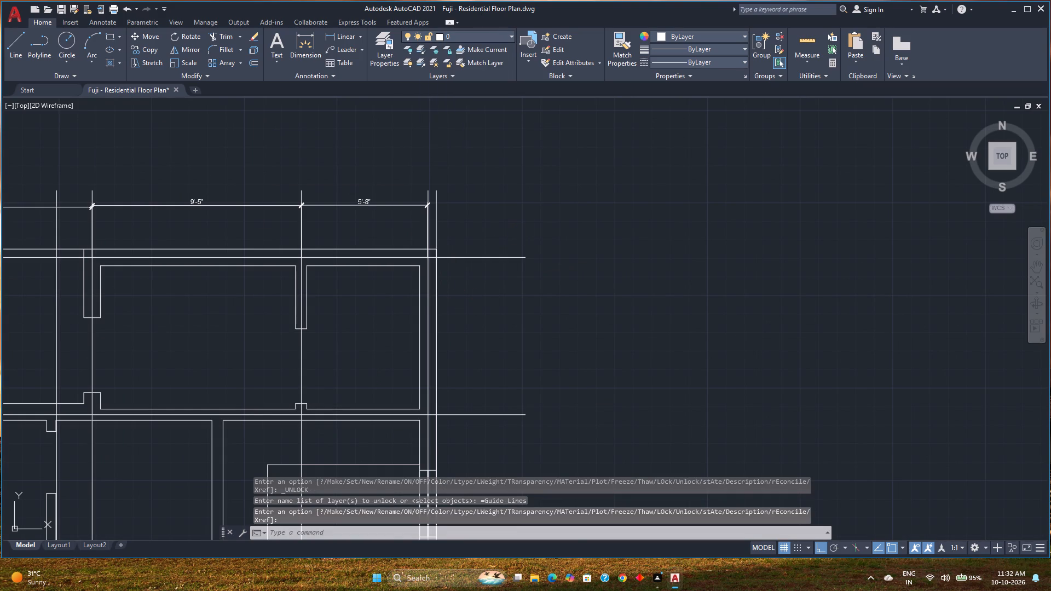
Offset the north wall's horizontal guide line 7'1" south, toward the first interior wall junction.
click(249, 60)
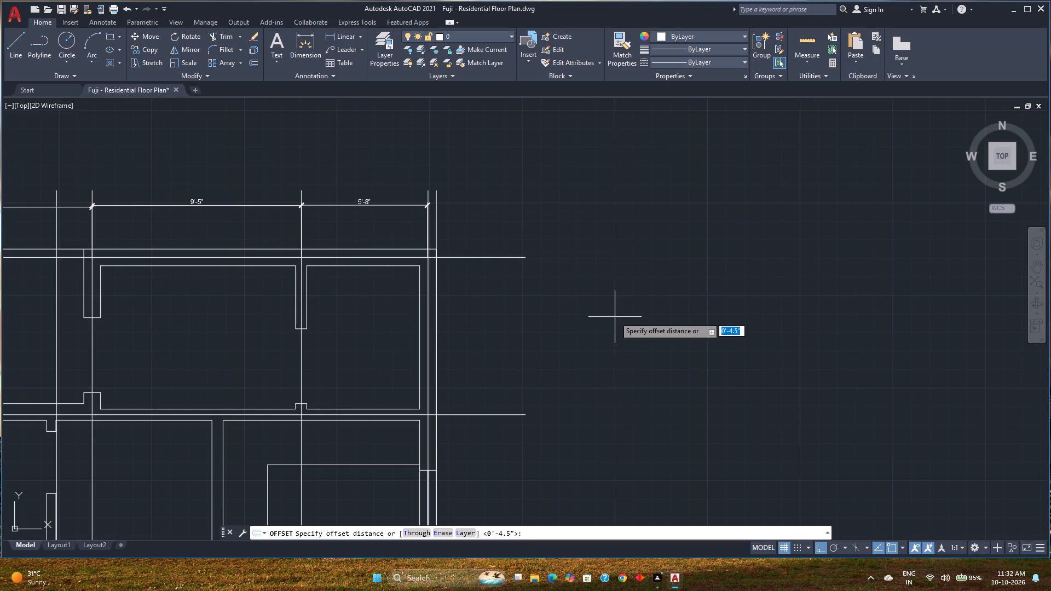
key(7)
text('1")
key(Return)
click(468, 257)
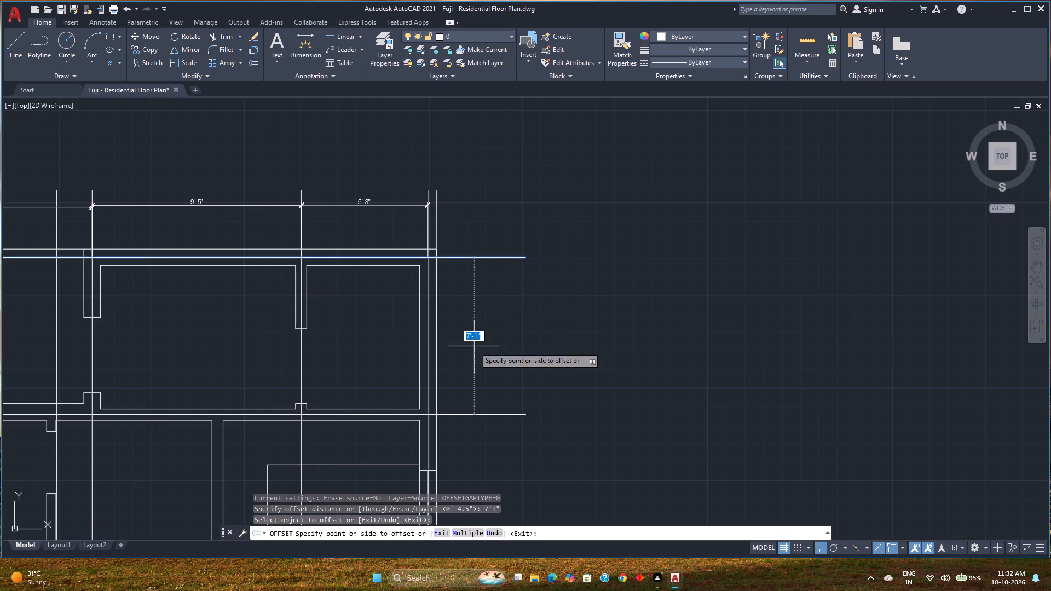
scroll(471, 422, up, 6)
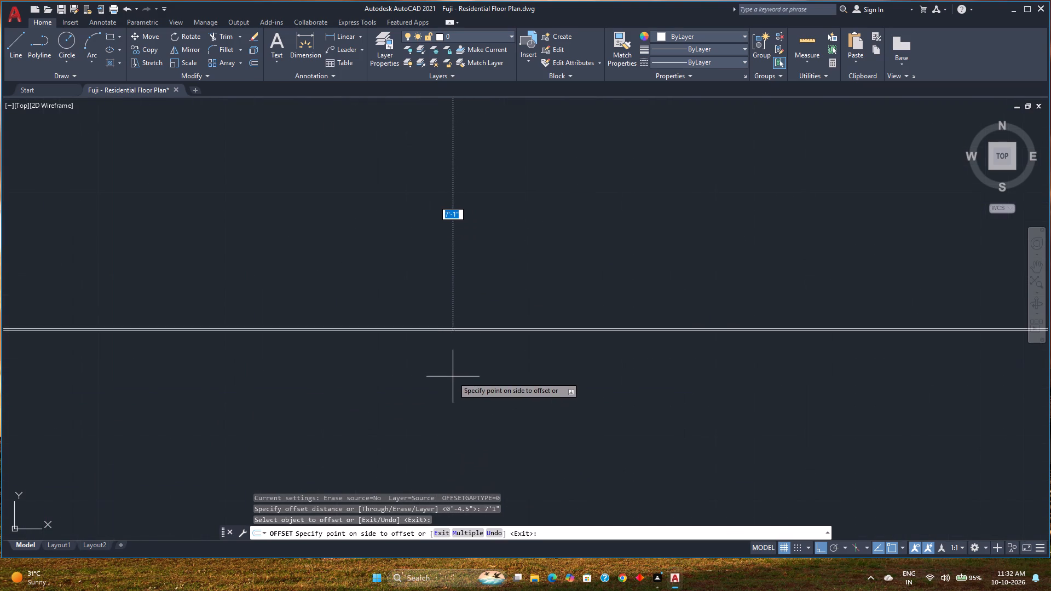
scroll(453, 376, up, 1)
middle_drag(453, 376, 908, 397)
middle_drag(275, 358, 928, 355)
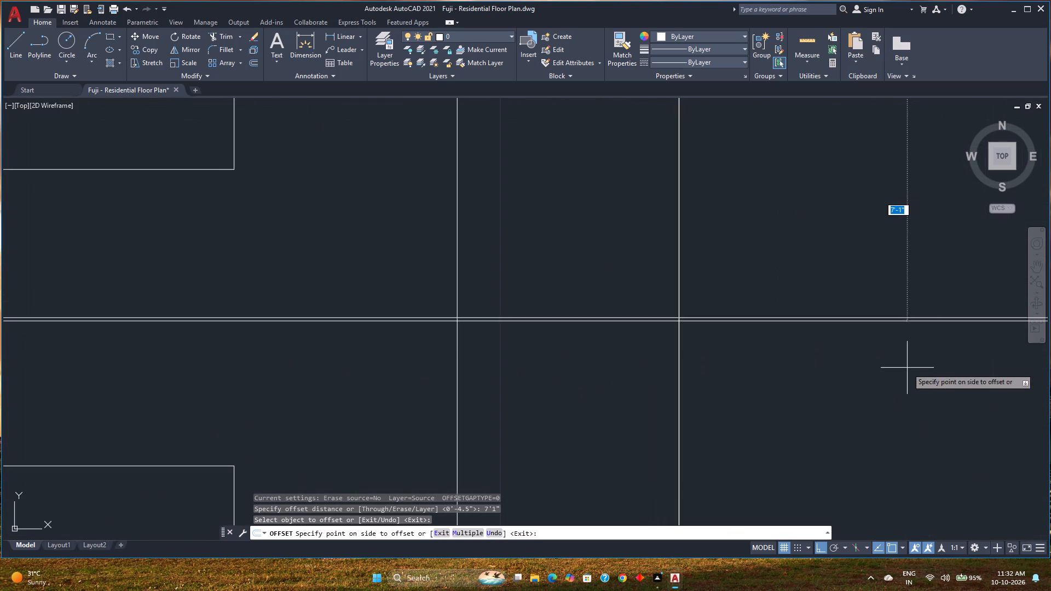
click(740, 401)
key(Escape)
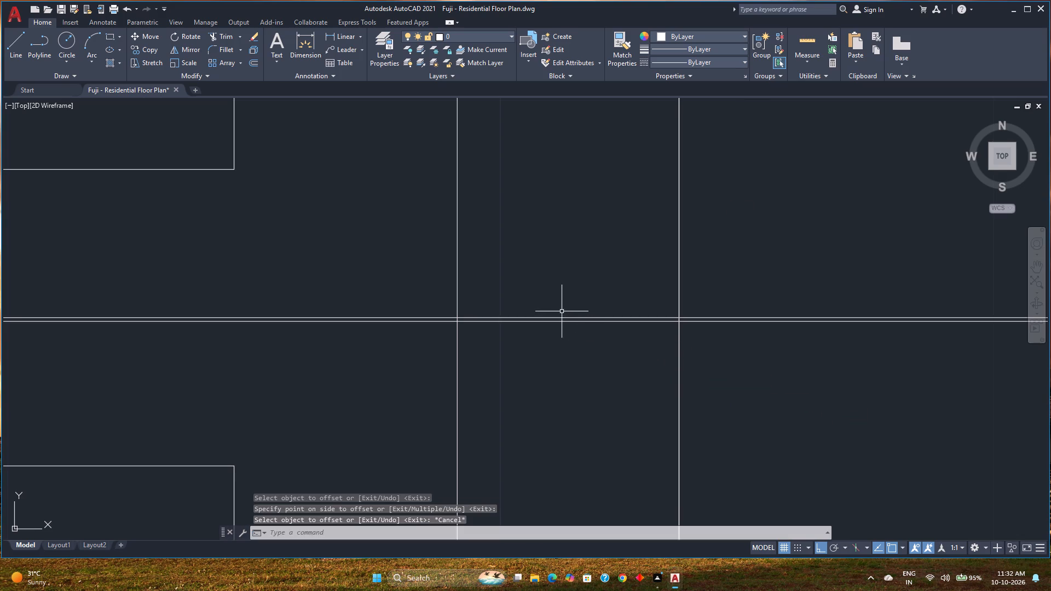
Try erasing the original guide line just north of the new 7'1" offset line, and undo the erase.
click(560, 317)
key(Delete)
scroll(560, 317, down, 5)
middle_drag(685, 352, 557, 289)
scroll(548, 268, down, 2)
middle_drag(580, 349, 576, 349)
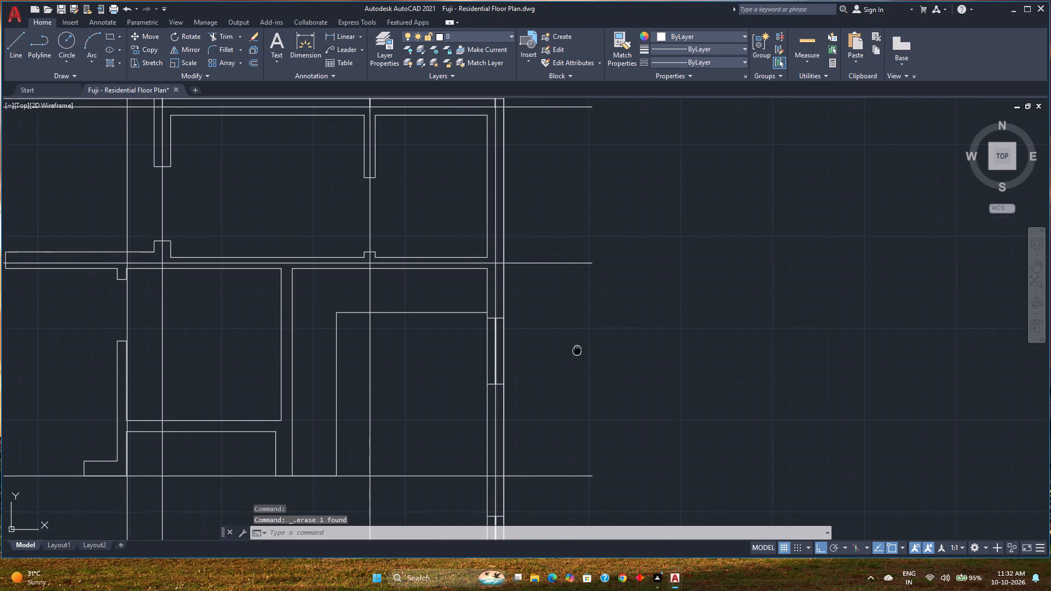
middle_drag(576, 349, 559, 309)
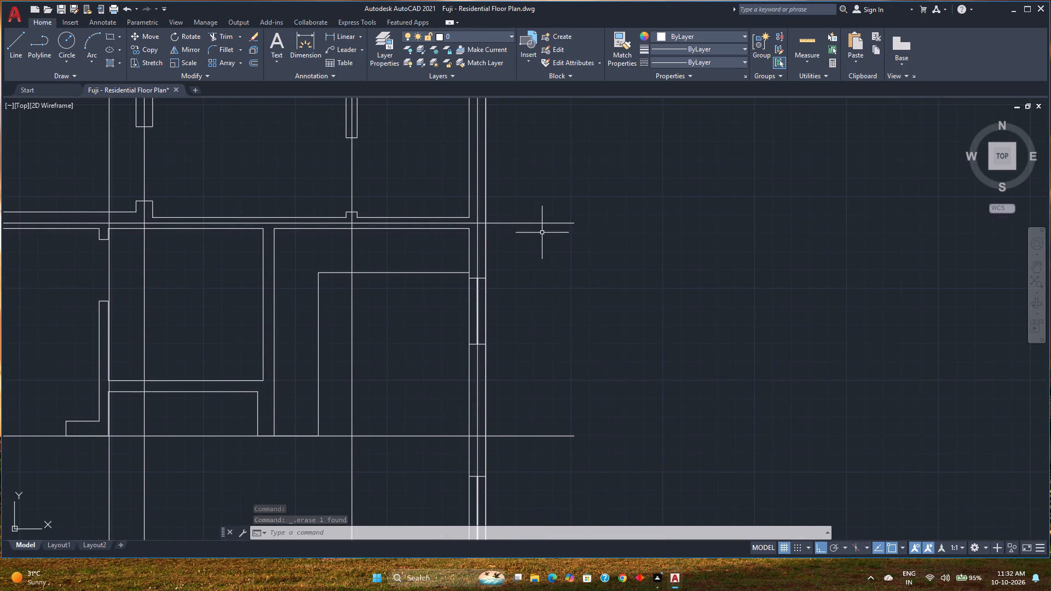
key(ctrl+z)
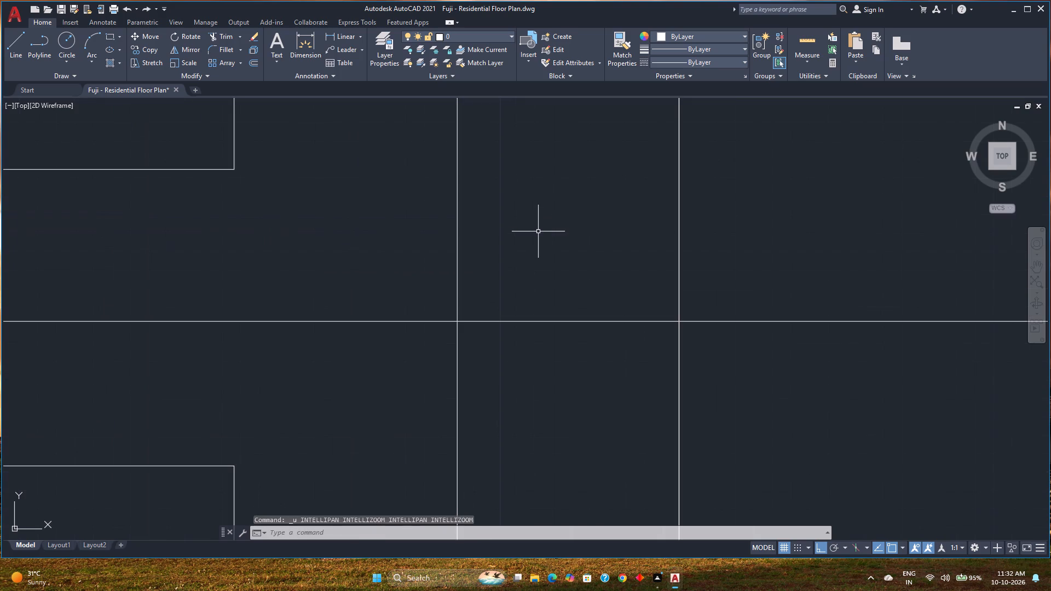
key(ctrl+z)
Move the three horizontal guide lines south of the first interior junction by the gap between the original and 7'1" offset guide lines.
middle_drag(602, 367, 372, 310)
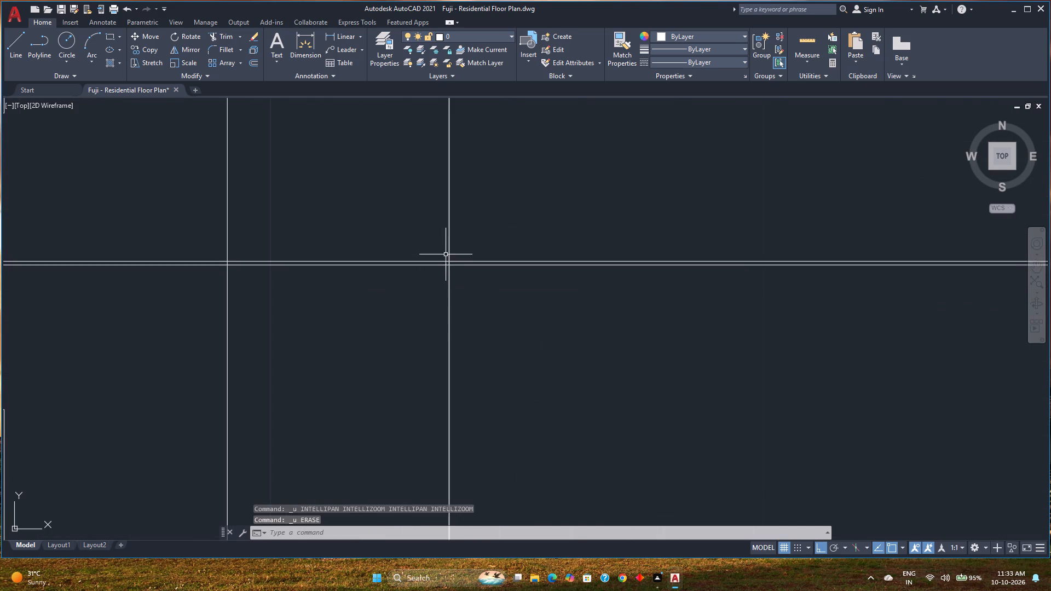
middle_drag(493, 328, 443, 264)
scroll(440, 258, down, 3)
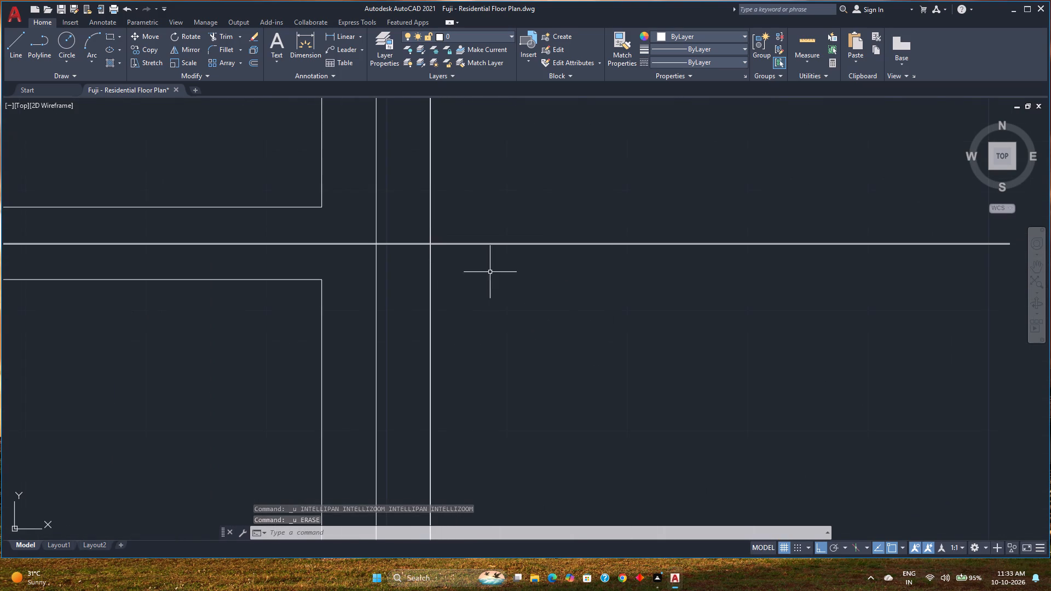
middle_drag(637, 316, 367, 208)
scroll(377, 205, down, 2)
scroll(396, 289, down, 2)
middle_drag(393, 289, 419, 212)
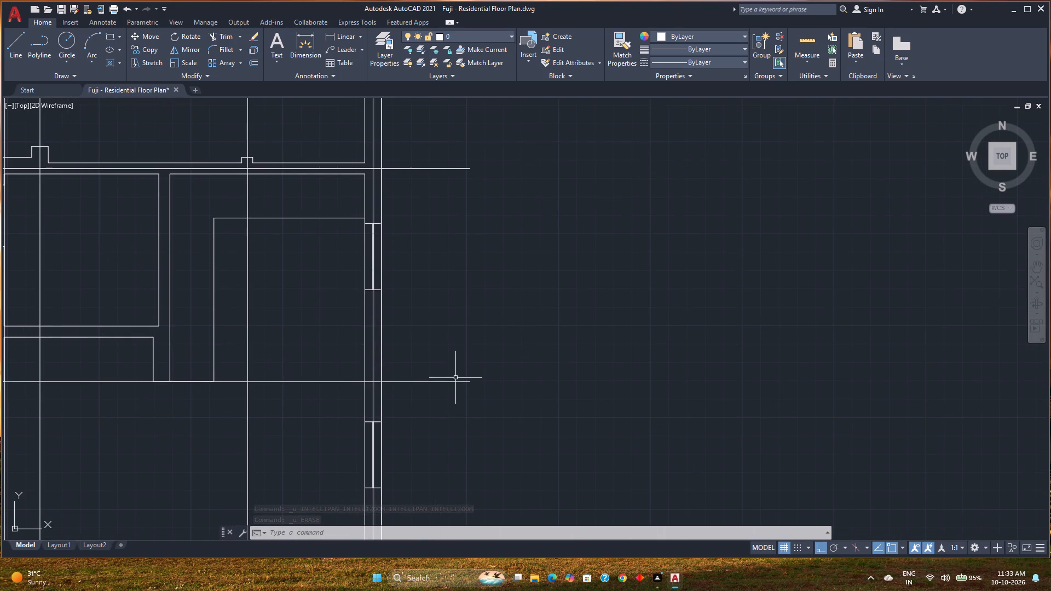
click(454, 380)
middle_drag(474, 323, 500, 212)
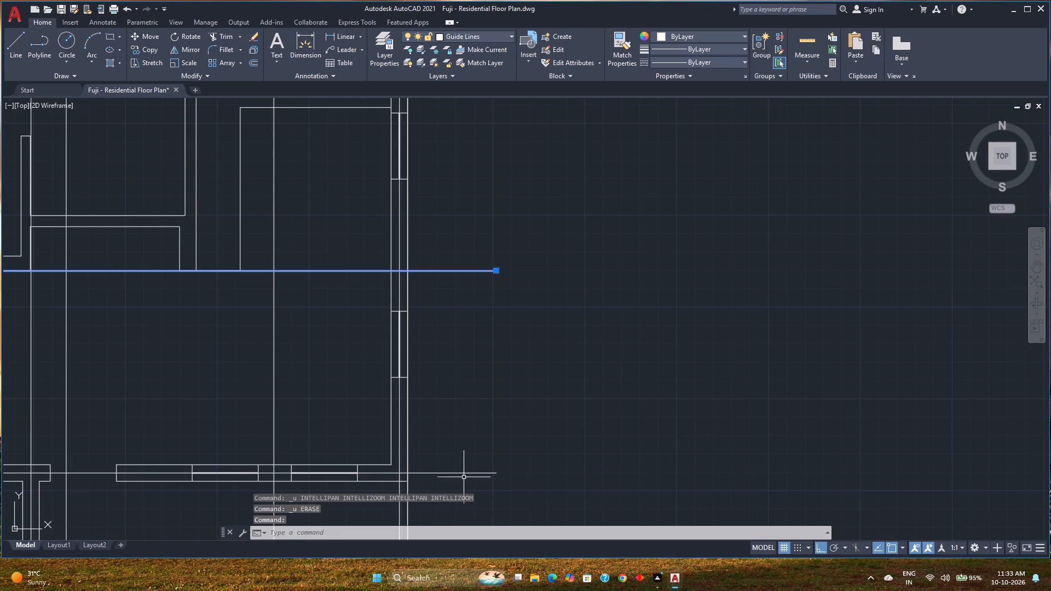
click(466, 473)
middle_drag(465, 416, 484, 274)
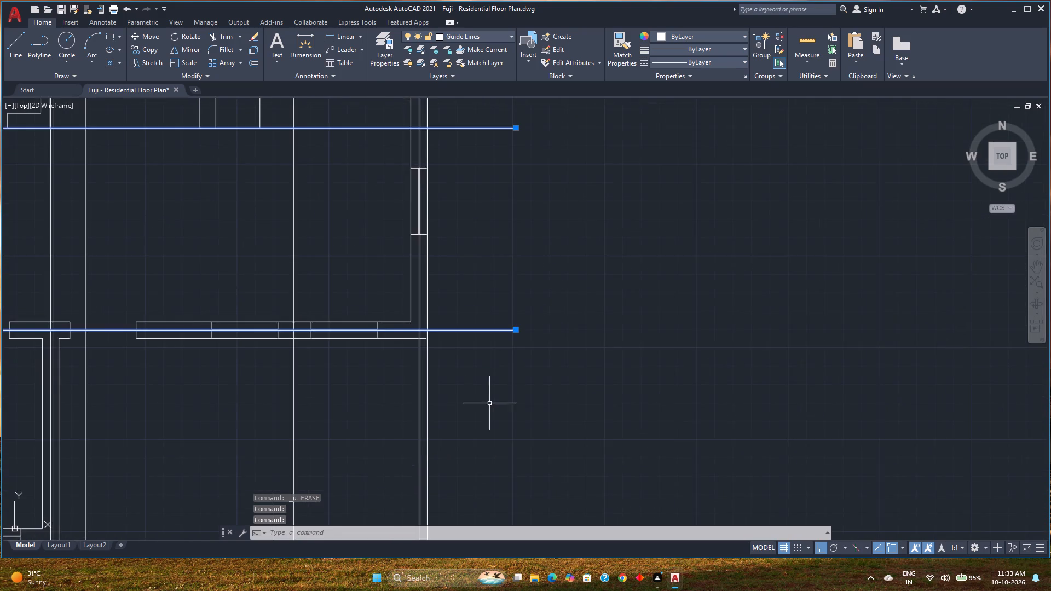
middle_drag(489, 404, 484, 312)
scroll(488, 370, down, 1)
middle_drag(488, 370, 494, 341)
scroll(241, 385, up, 3)
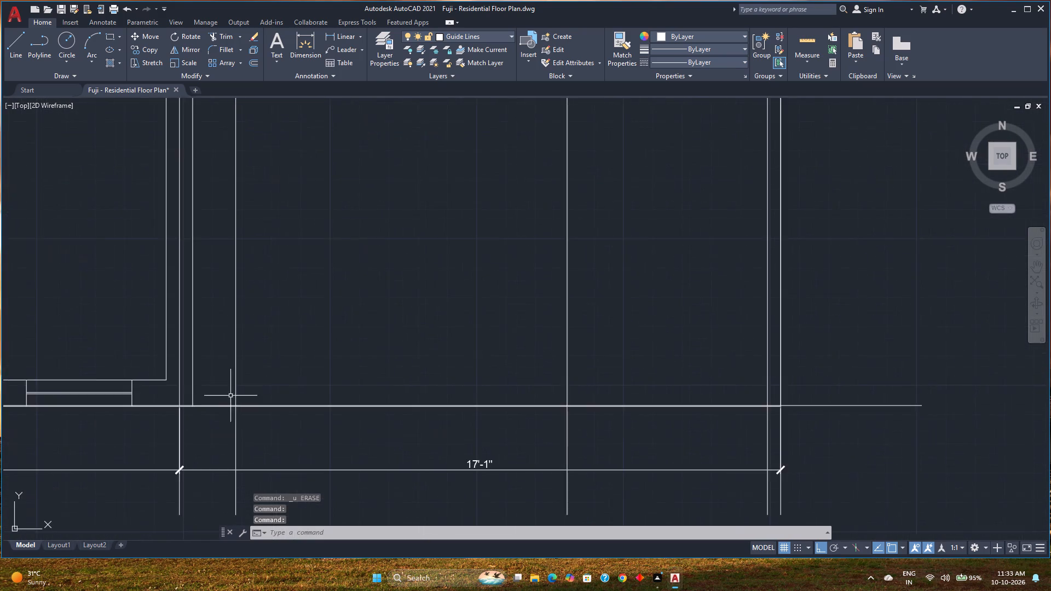
scroll(225, 399, up, 2)
middle_drag(210, 407, 400, 361)
scroll(348, 377, up, 4)
scroll(423, 372, down, 6)
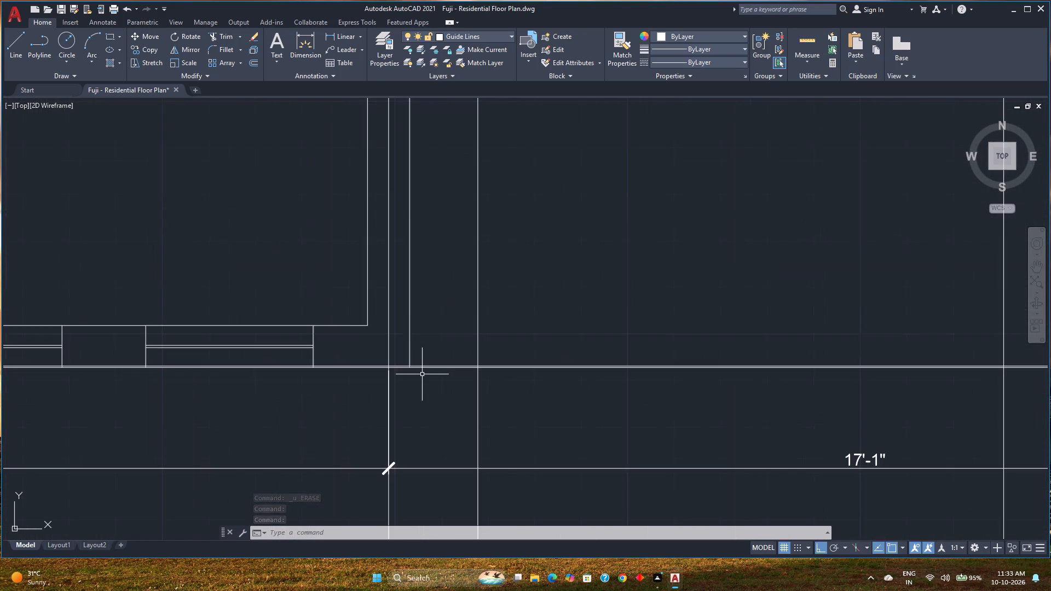
scroll(420, 377, up, 3)
right_click(420, 377)
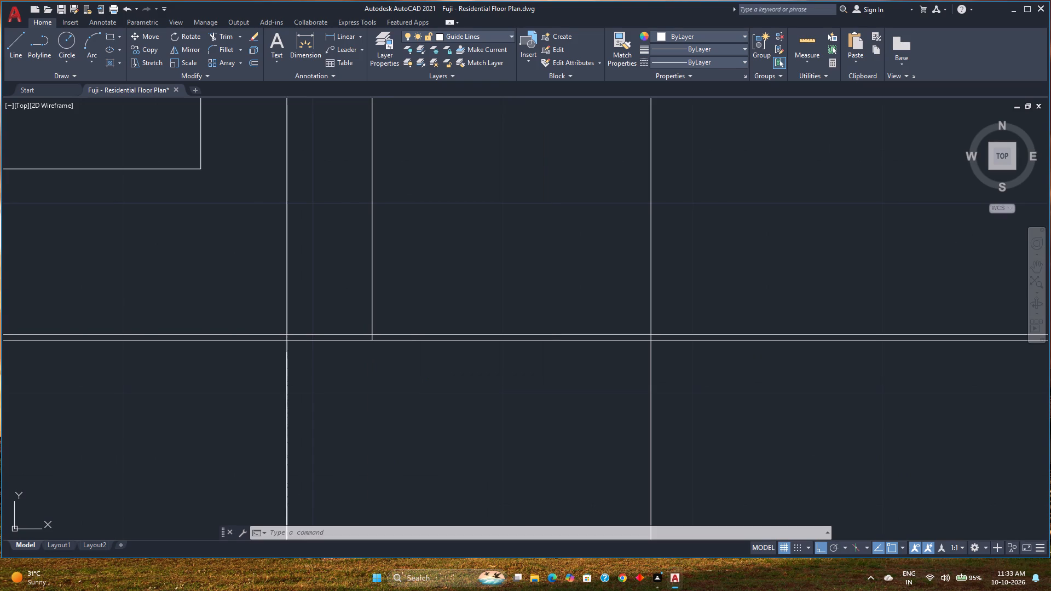
key(Escape)
click(408, 334)
scroll(411, 372, down, 6)
middle_drag(428, 379, 223, 379)
scroll(384, 239, up, 2)
middle_drag(384, 239, 323, 402)
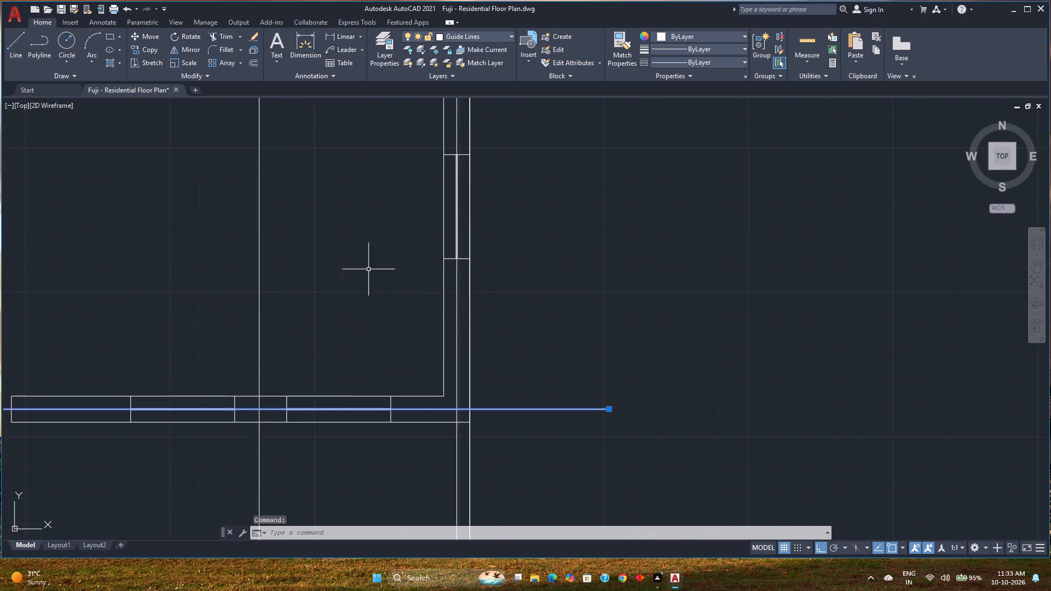
scroll(378, 232, up, 1)
middle_drag(378, 232, 324, 388)
scroll(370, 246, down, 2)
middle_drag(370, 246, 349, 325)
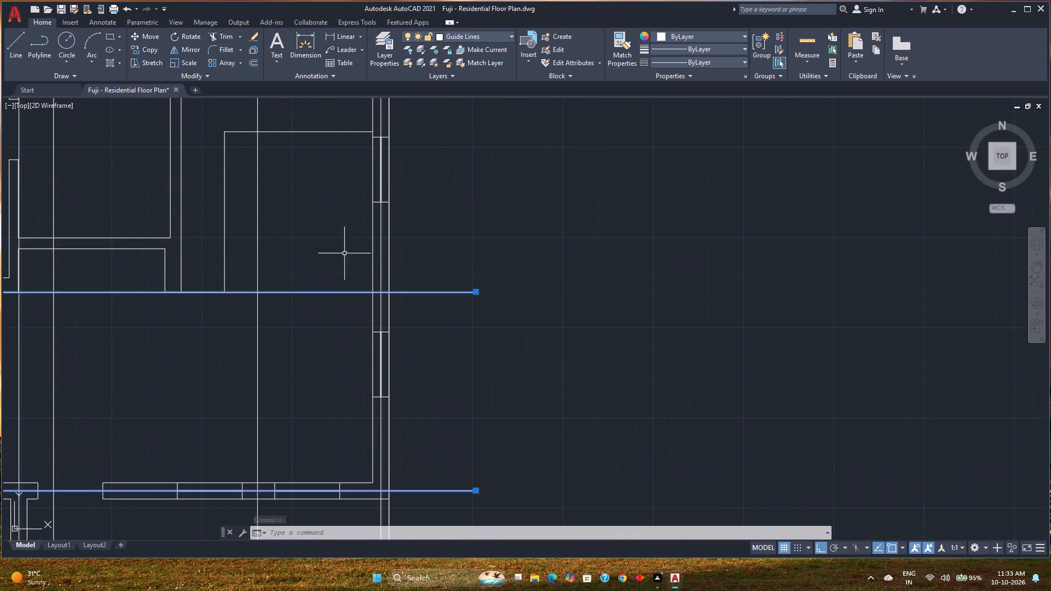
click(157, 36)
scroll(372, 293, down, 1)
middle_drag(368, 291, 366, 375)
scroll(441, 222, up, 10)
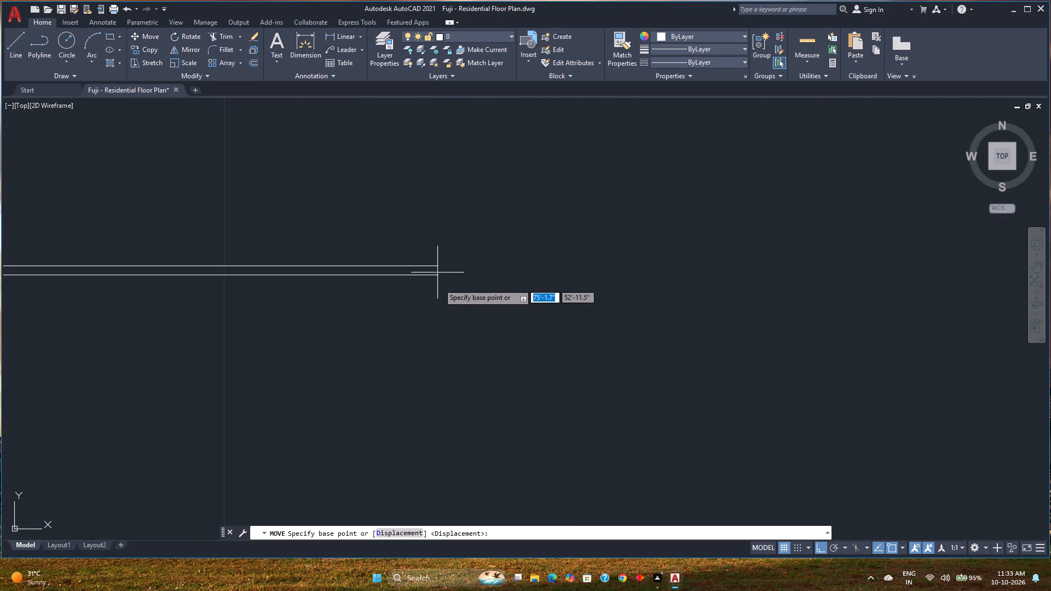
scroll(437, 271, up, 3)
click(435, 252)
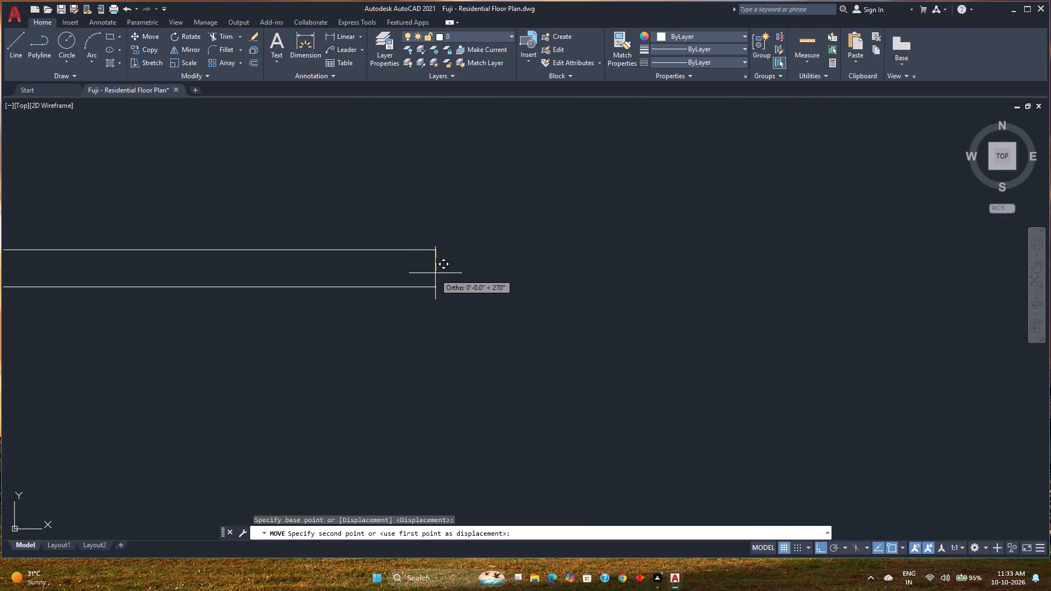
click(435, 286)
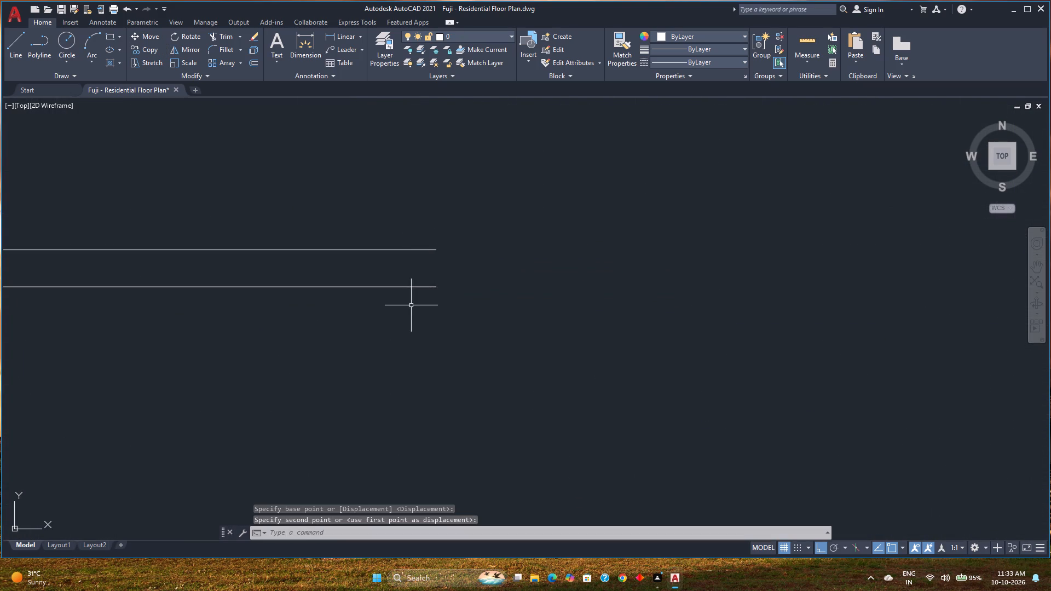
Erase the original horizontal guide line just north of the 7'1" offset line.
scroll(415, 300, down, 2)
middle_drag(415, 300, 628, 231)
scroll(551, 267, down, 4)
scroll(564, 262, up, 3)
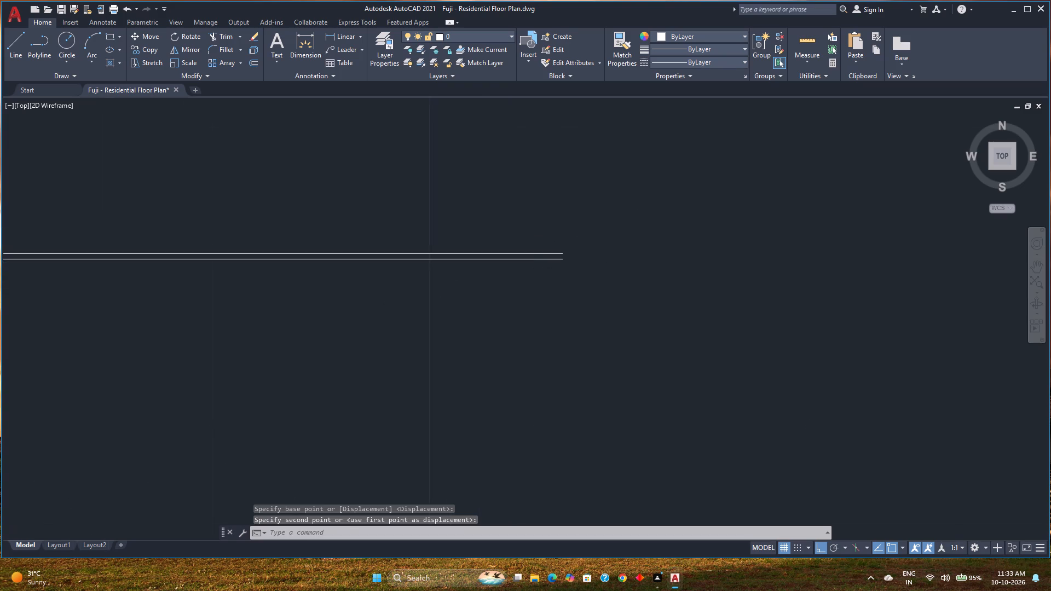
click(559, 250)
click(555, 241)
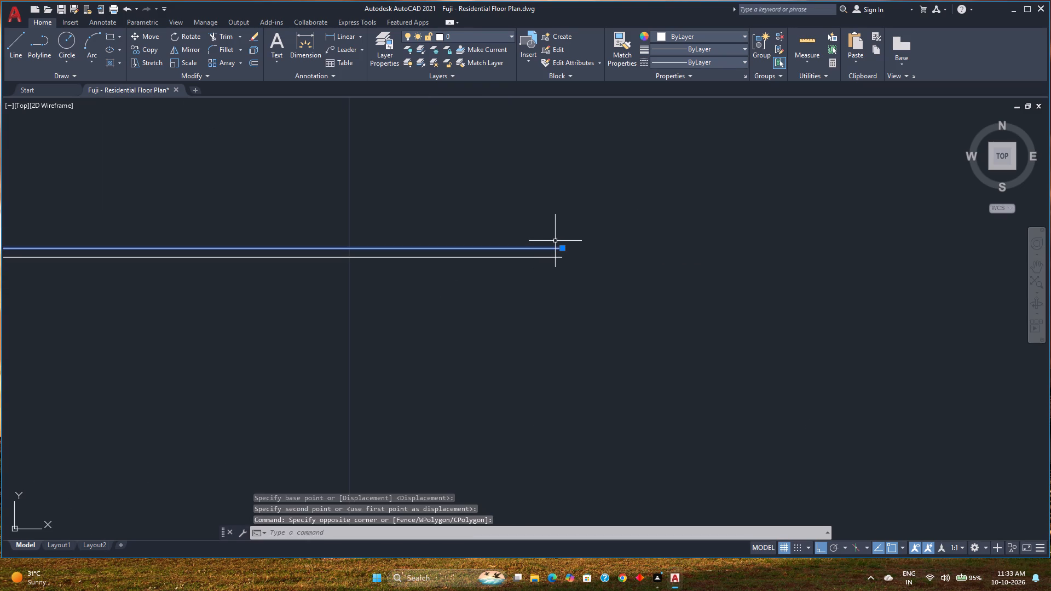
key(Delete)
Stretch the east end of the southernmost wall line to meet the outermost east vertical line.
scroll(506, 290, down, 5)
middle_drag(493, 321, 613, 204)
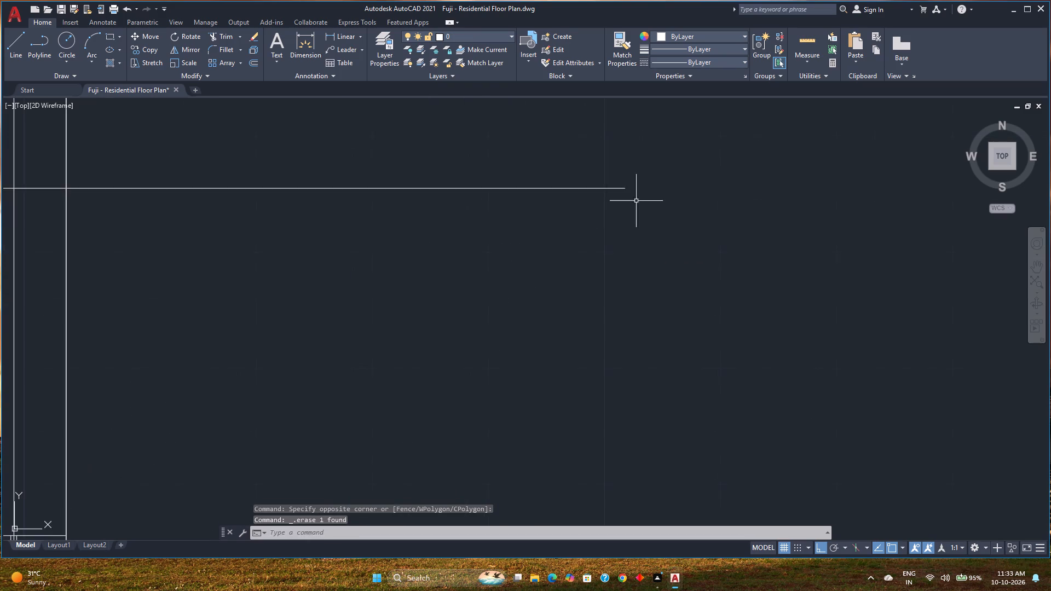
scroll(624, 210, down, 5)
middle_drag(604, 297, 547, 179)
middle_drag(551, 340, 522, 218)
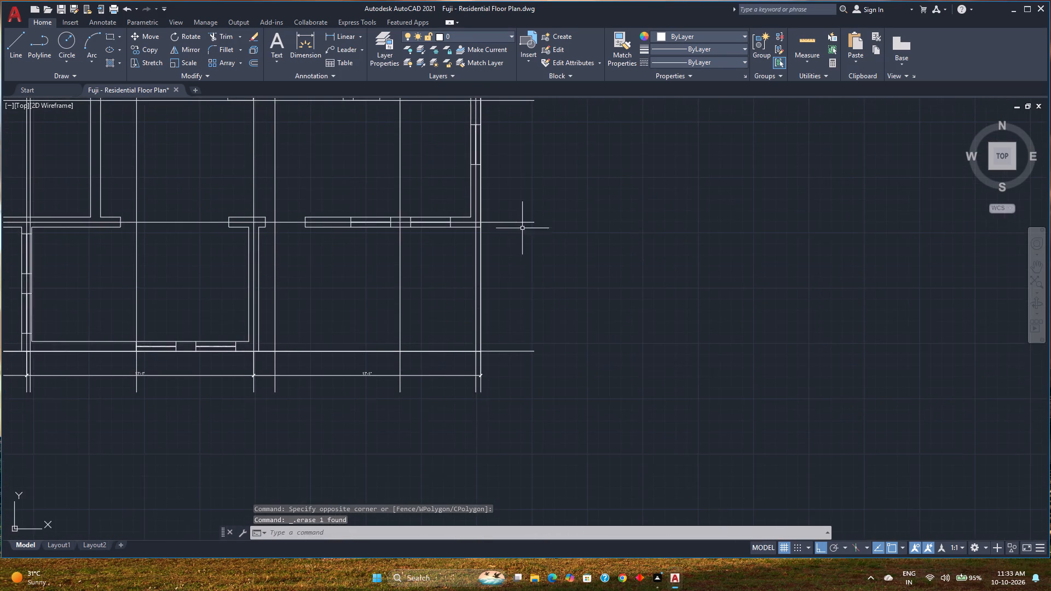
scroll(503, 353, up, 6)
scroll(597, 360, up, 1)
click(596, 366)
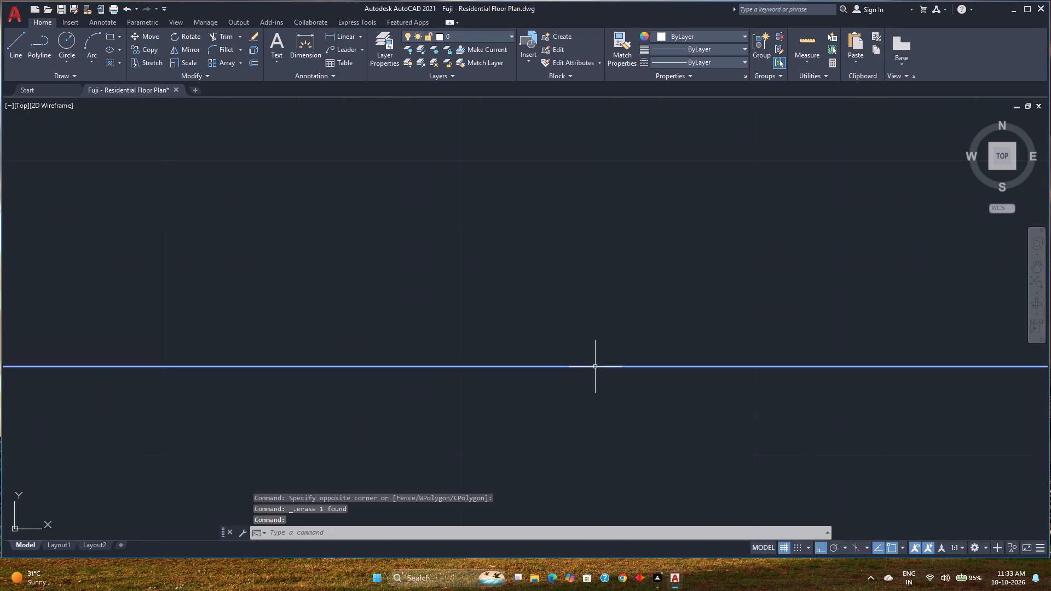
scroll(540, 285, down, 5)
scroll(460, 314, up, 2)
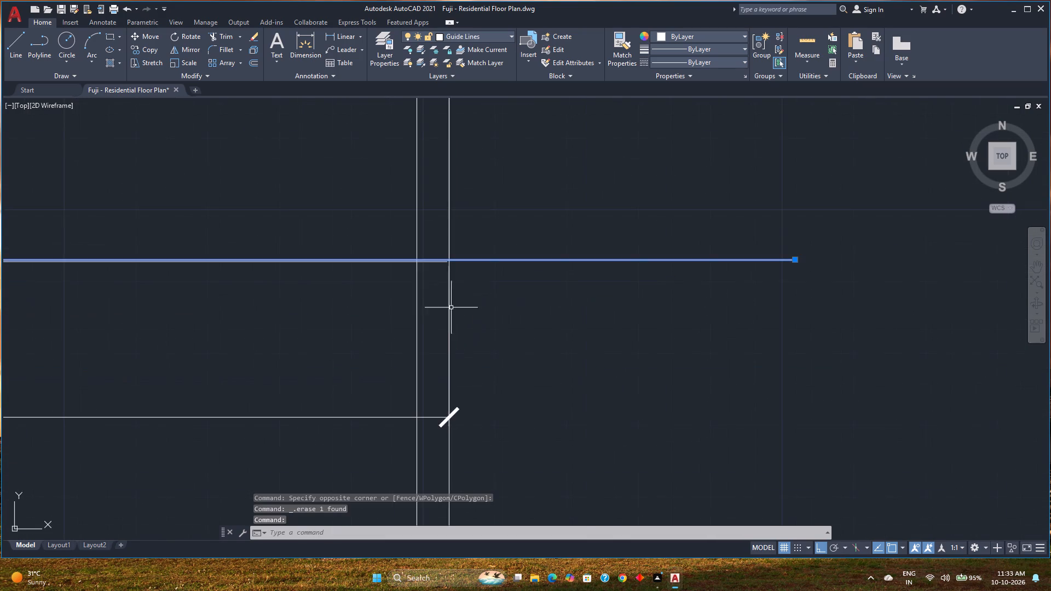
scroll(403, 278, up, 2)
key(Escape)
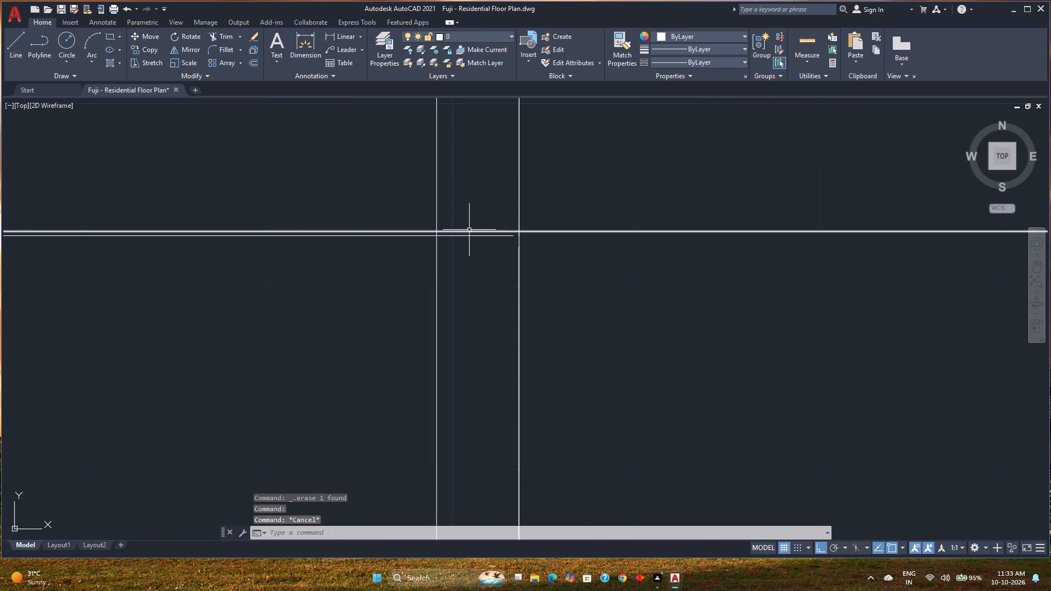
click(468, 235)
scroll(387, 268, down, 2)
middle_drag(385, 268, 646, 292)
scroll(596, 292, down, 3)
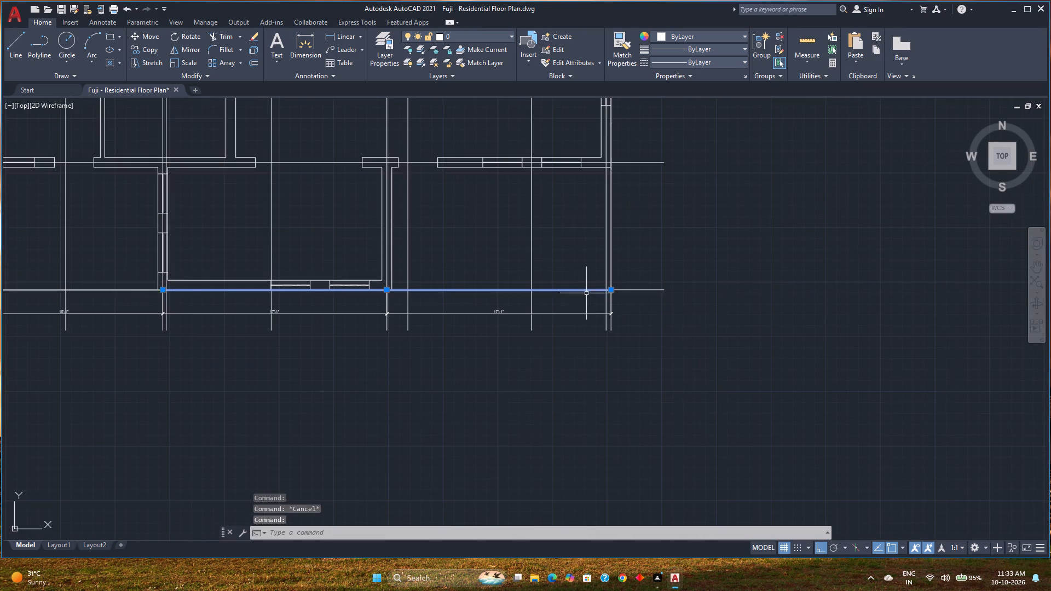
scroll(582, 294, down, 2)
scroll(588, 304, up, 6)
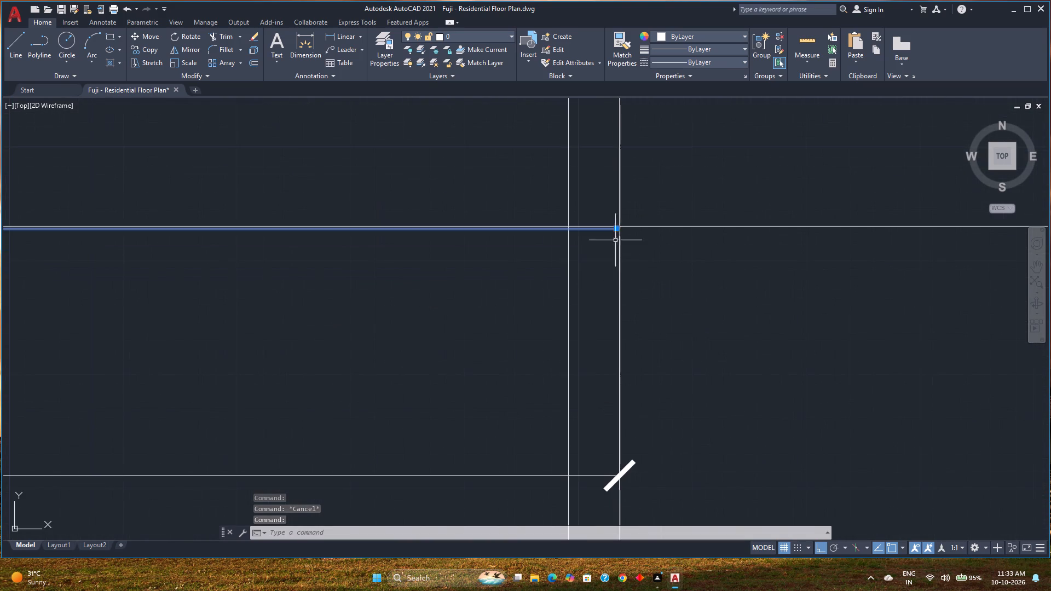
scroll(617, 234, up, 3)
click(617, 215)
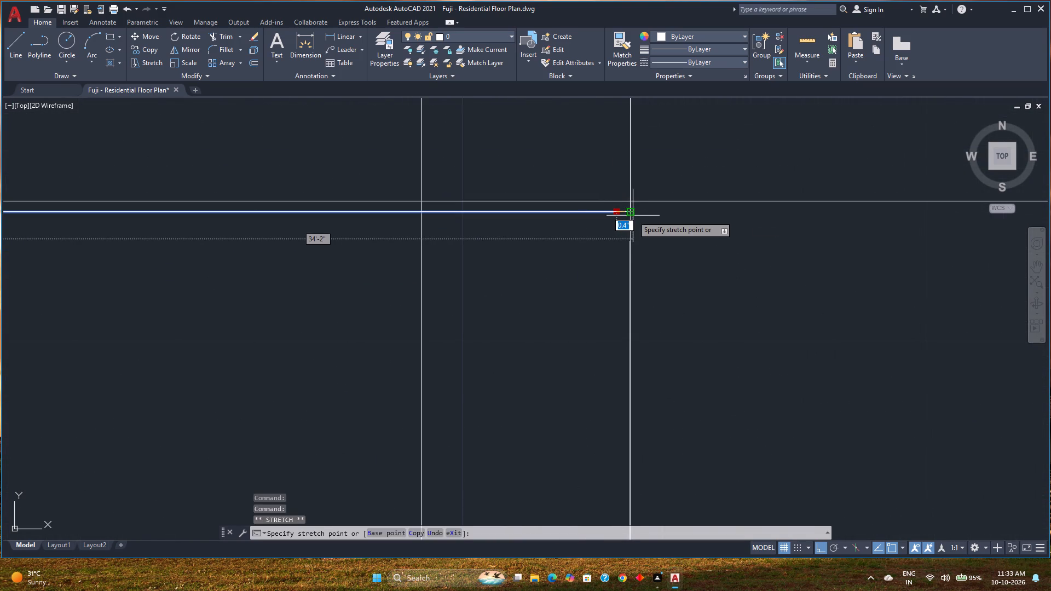
click(632, 214)
key(Escape)
Move the southernmost horizontal guide line south onto the adjacent wall line at the southeast corner.
scroll(551, 236, down, 1)
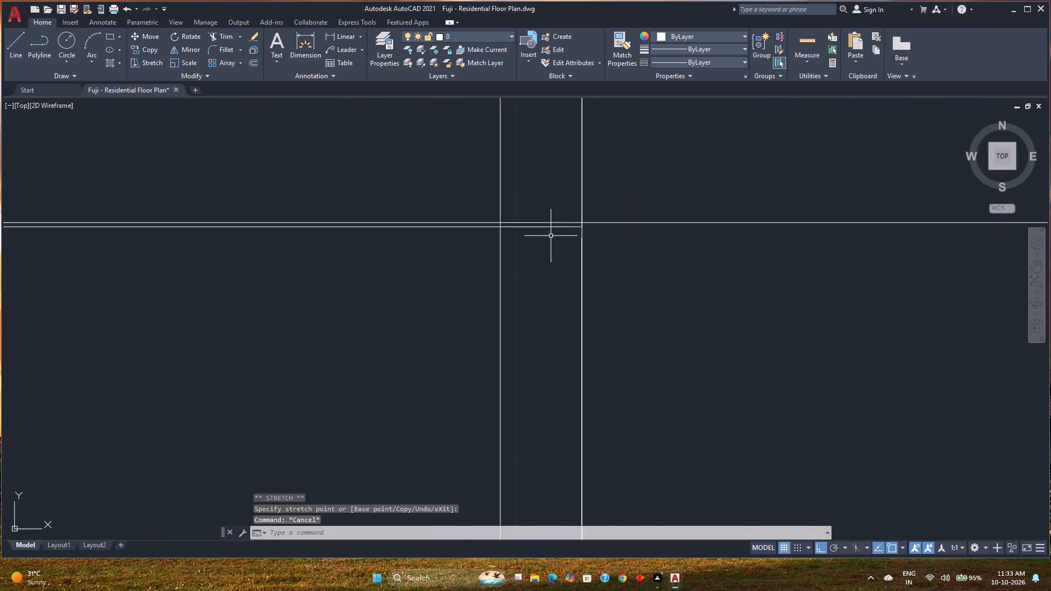
scroll(551, 236, down, 4)
click(611, 231)
scroll(592, 243, up, 2)
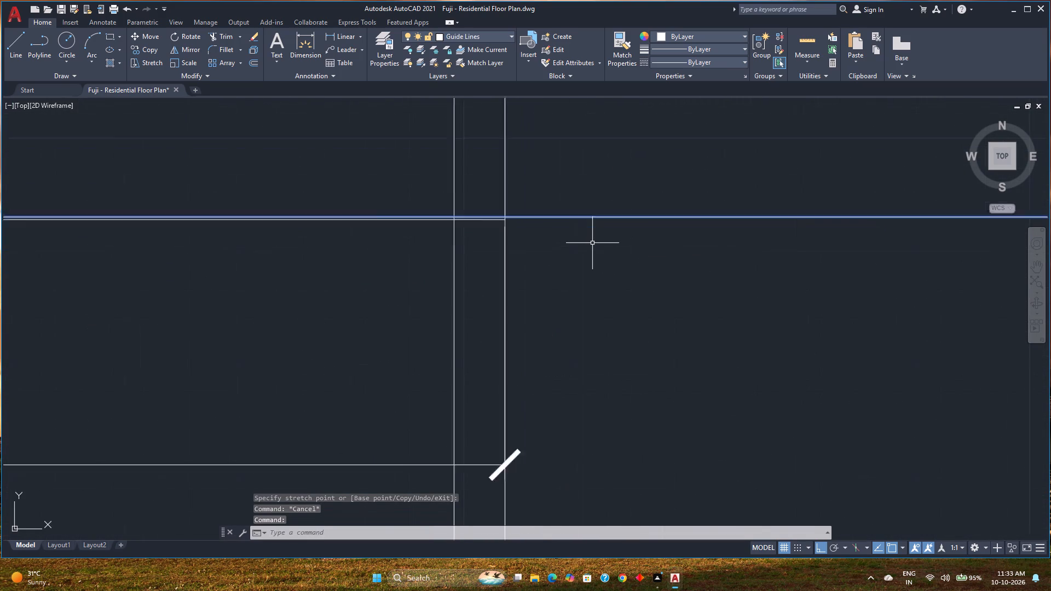
scroll(592, 243, up, 1)
key(m)
key(Return)
scroll(452, 205, up, 2)
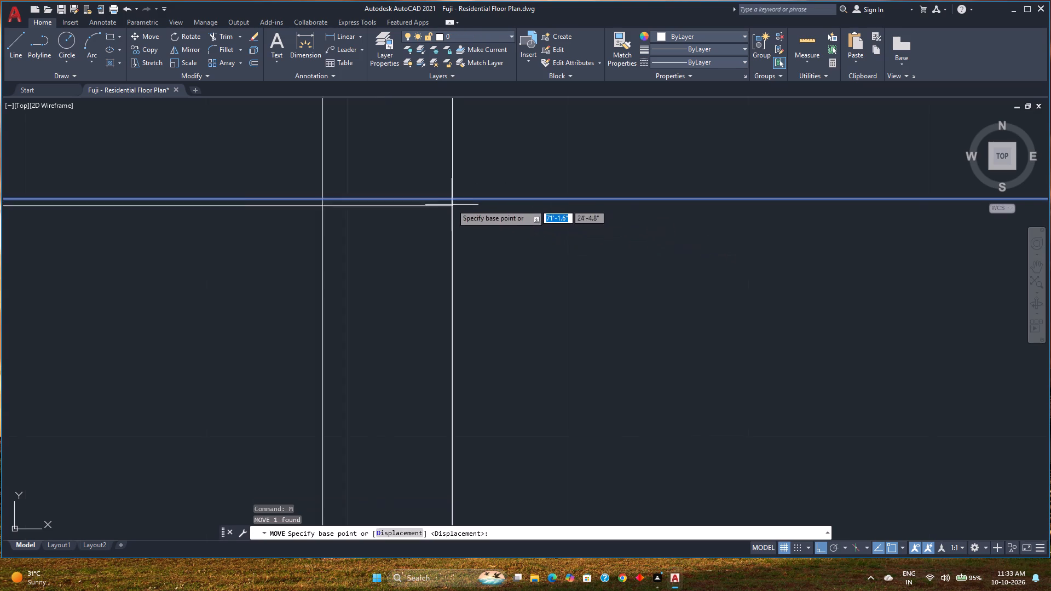
scroll(452, 204, up, 1)
click(449, 193)
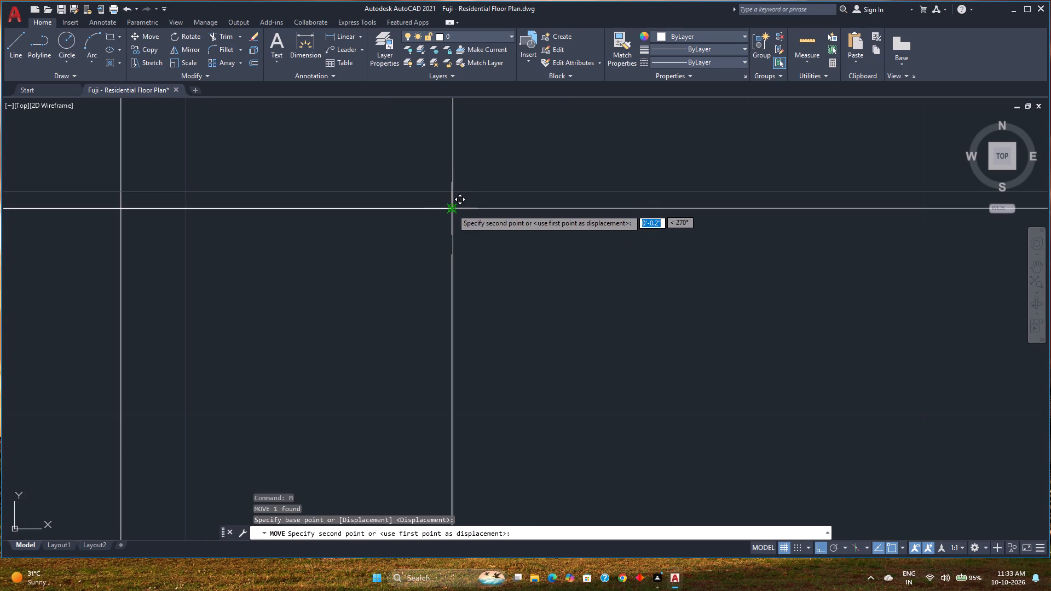
click(453, 210)
Check the distance between the two southernmost horizontal guide lines at the inner east vertical guide line with a trial dimension.
scroll(390, 260, down, 8)
middle_drag(384, 260, 599, 300)
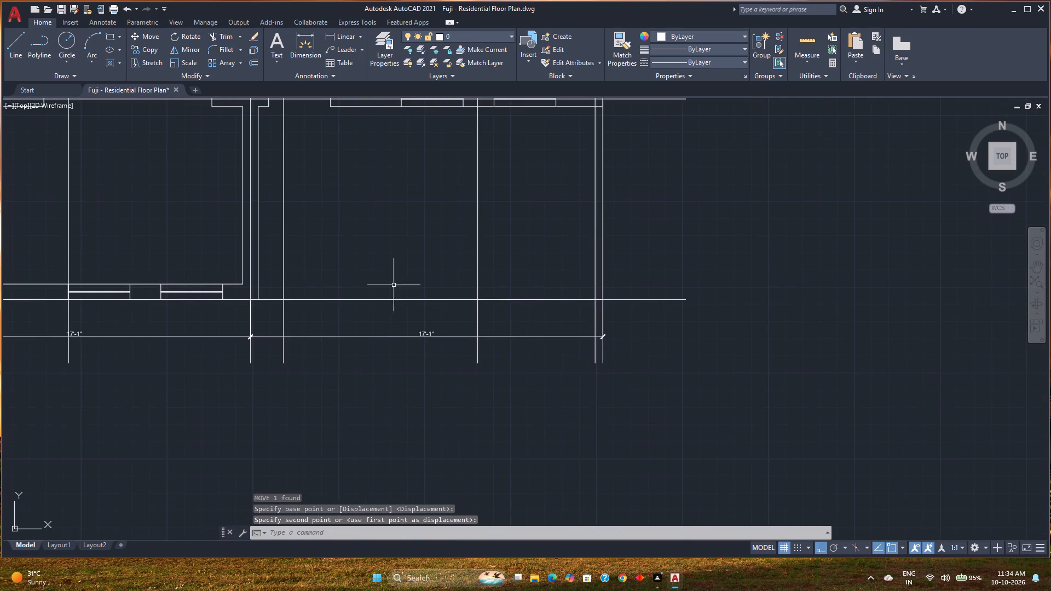
middle_drag(288, 271, 267, 345)
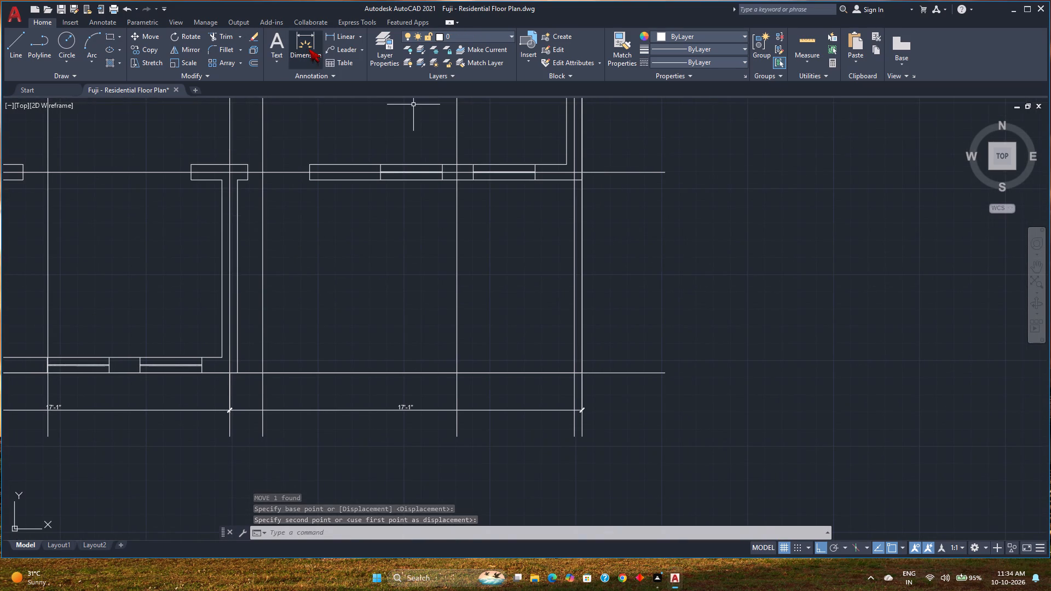
click(309, 49)
scroll(576, 175, up, 1)
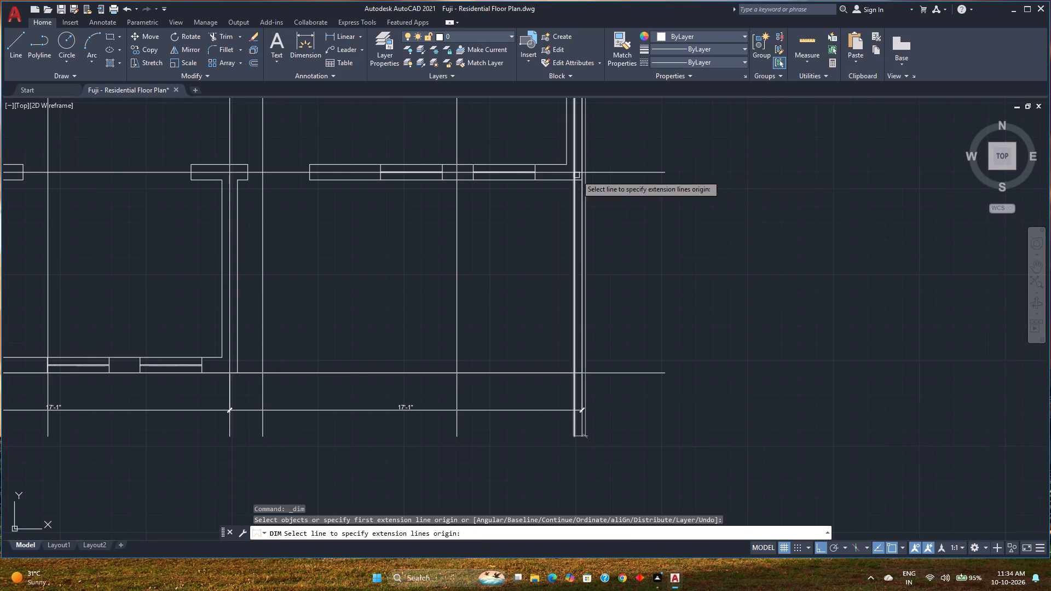
scroll(576, 175, up, 3)
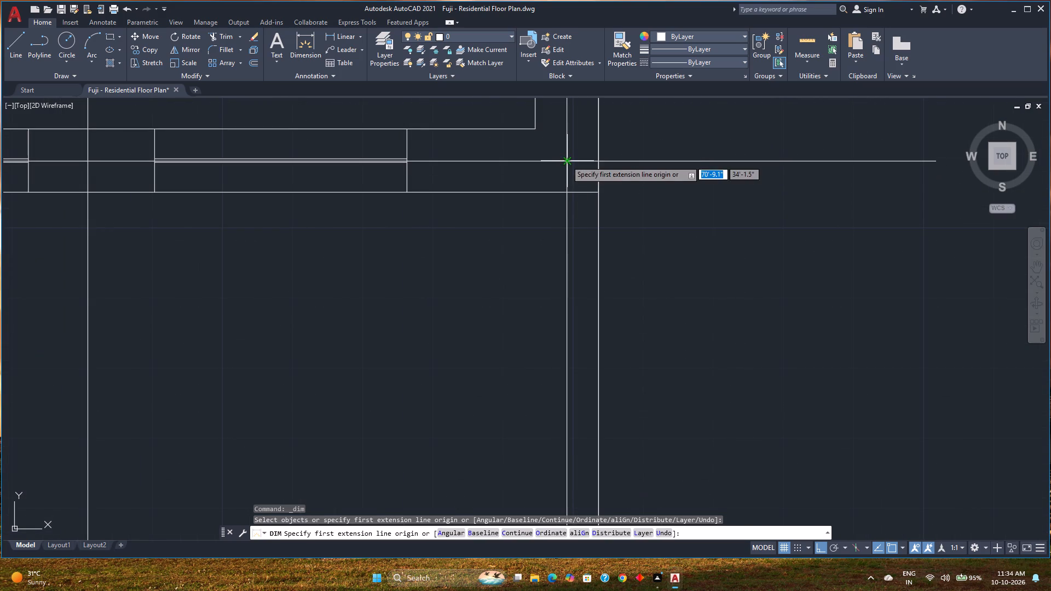
click(566, 160)
scroll(573, 250, down, 2)
middle_drag(568, 246, 533, 112)
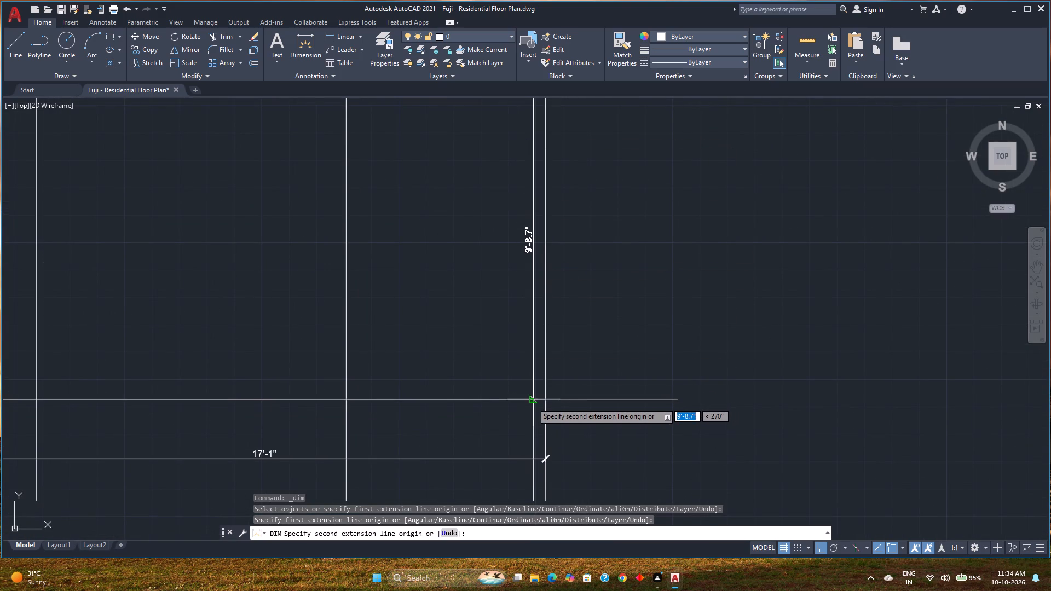
scroll(533, 405, up, 2)
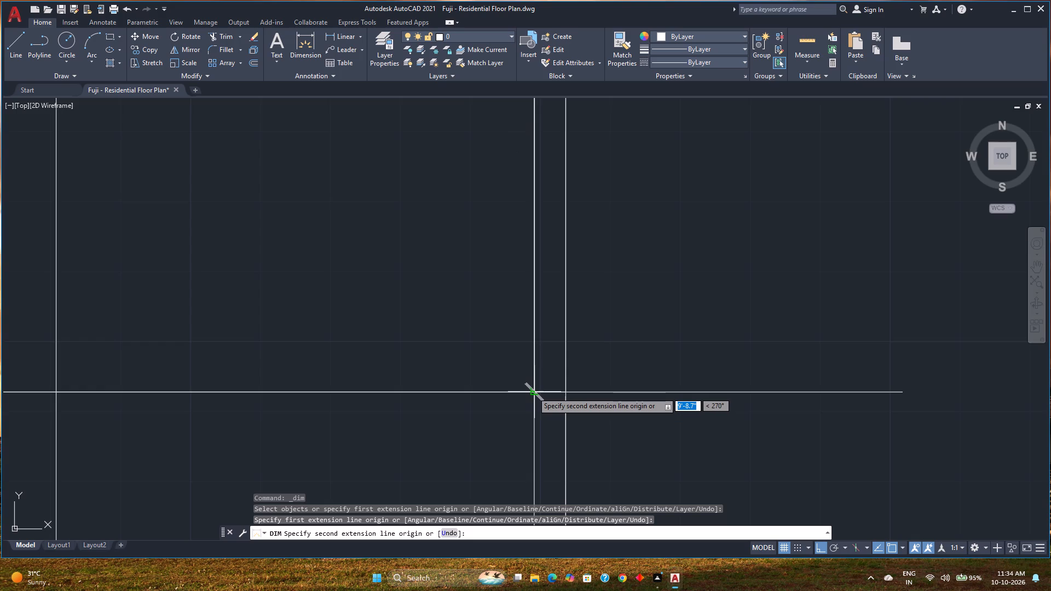
scroll(533, 392, down, 4)
scroll(533, 392, up, 1)
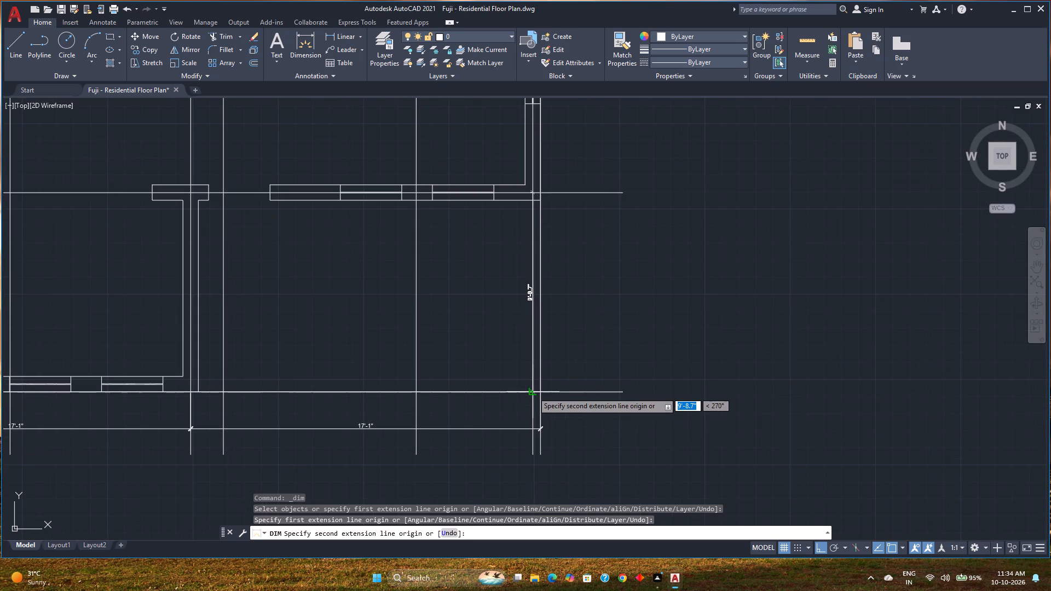
scroll(533, 392, up, 2)
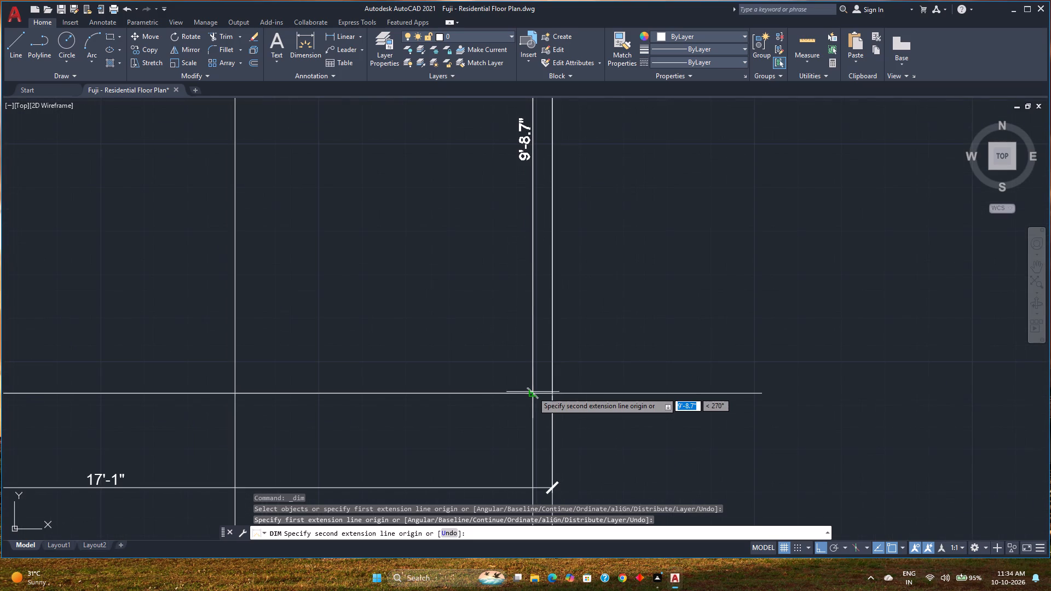
scroll(533, 392, down, 3)
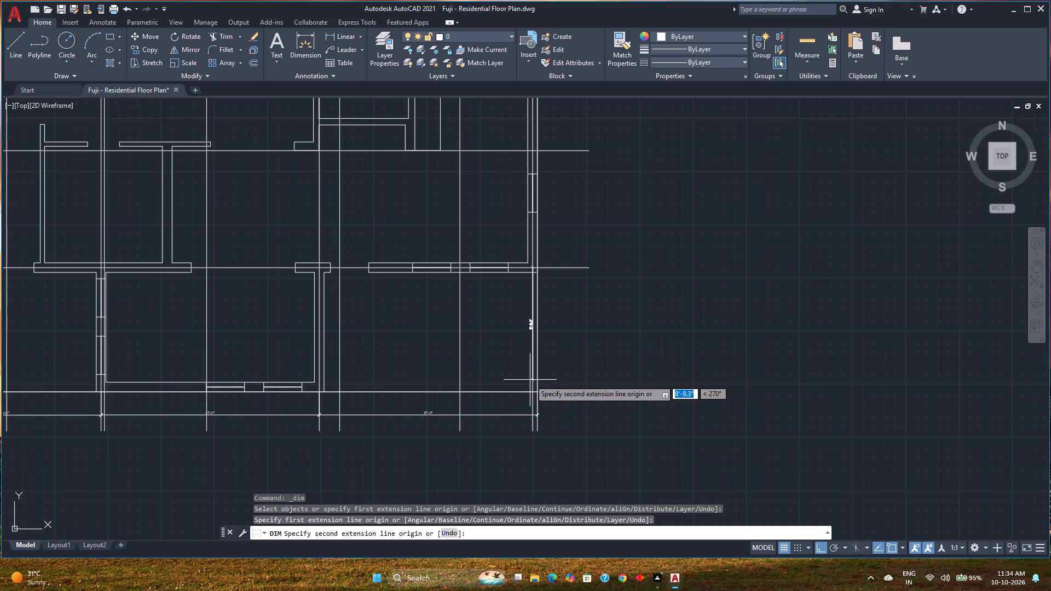
key(Escape)
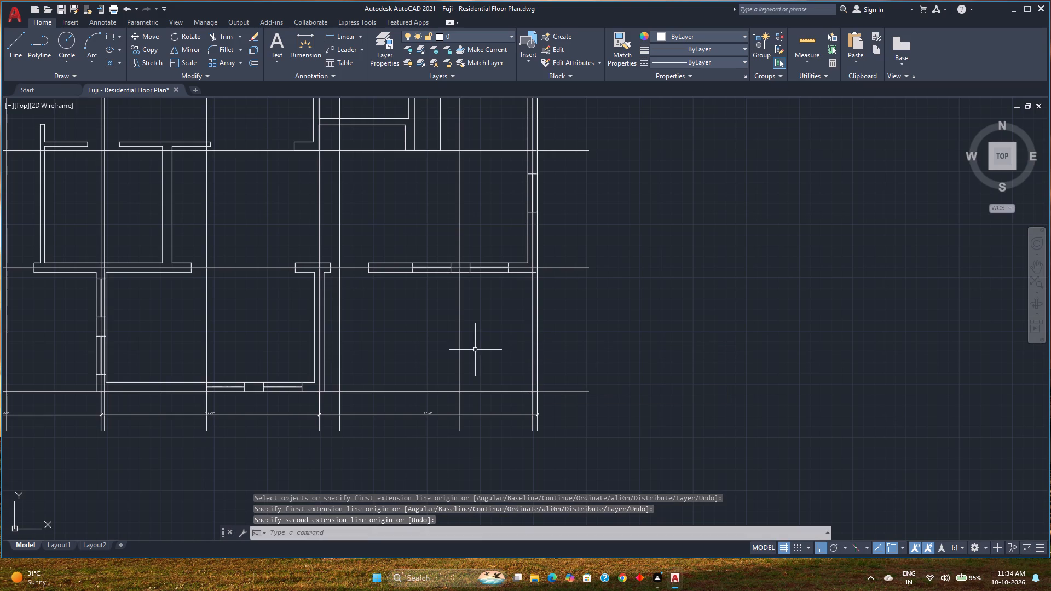
Offset the southernmost horizontal guide line 4.5" north.
click(552, 392)
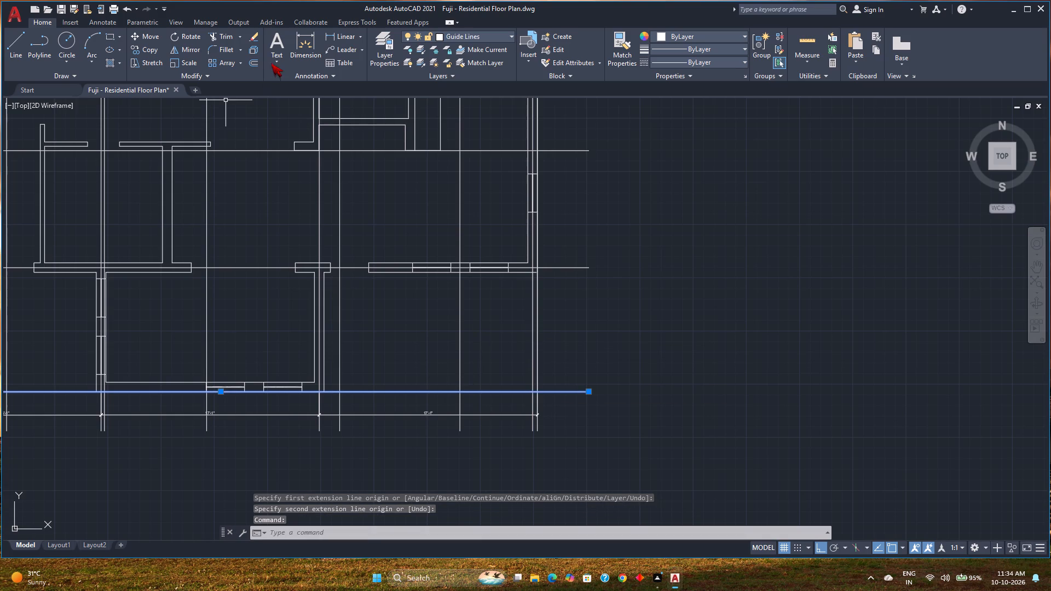
click(251, 67)
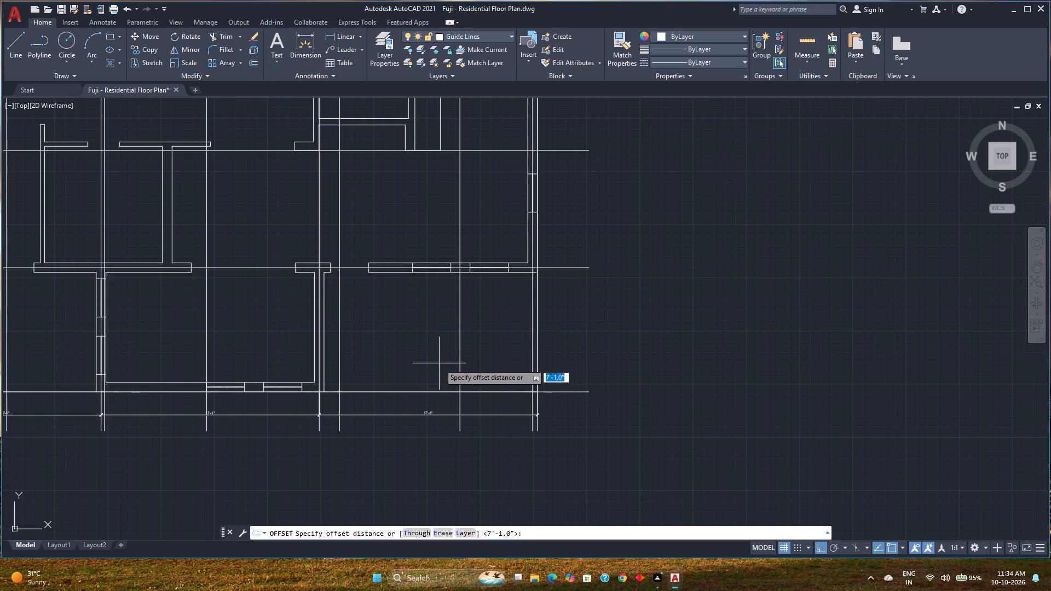
text(4.5)
key(Return)
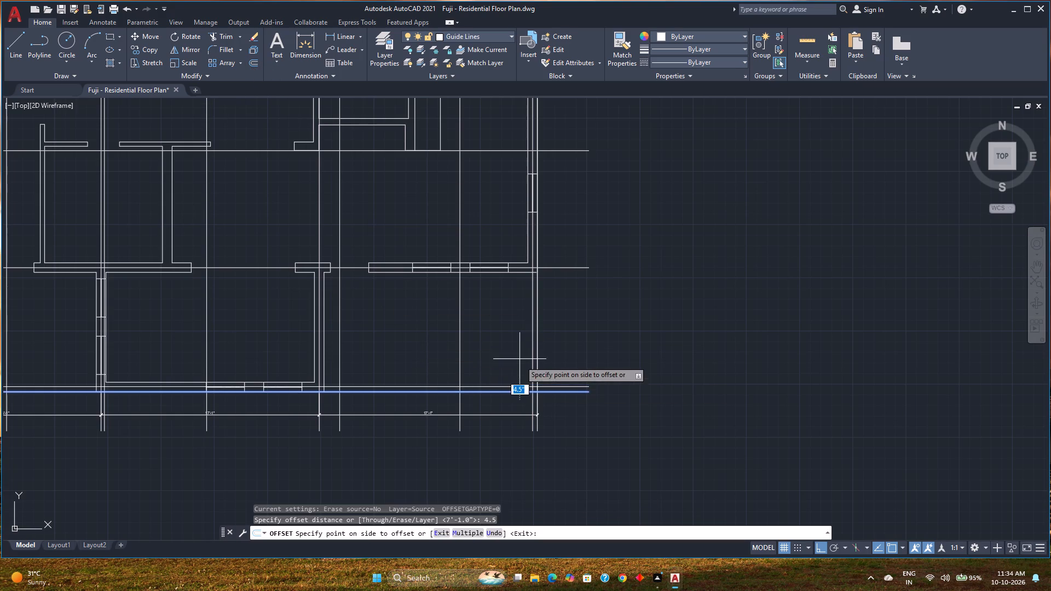
click(466, 347)
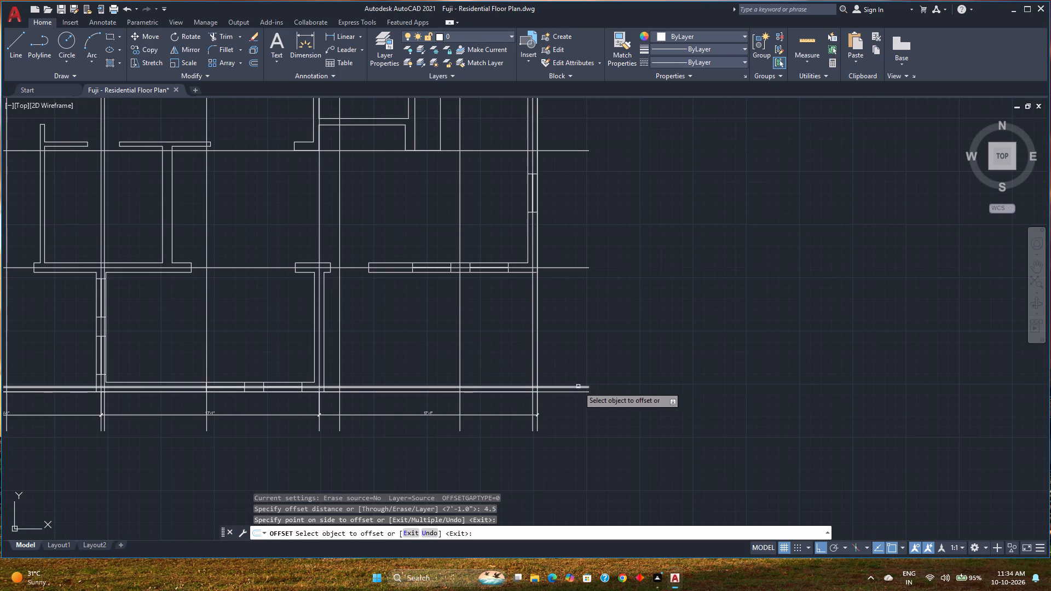
Offset the new guide line along the south wall's centre 9'2" north.
click(576, 387)
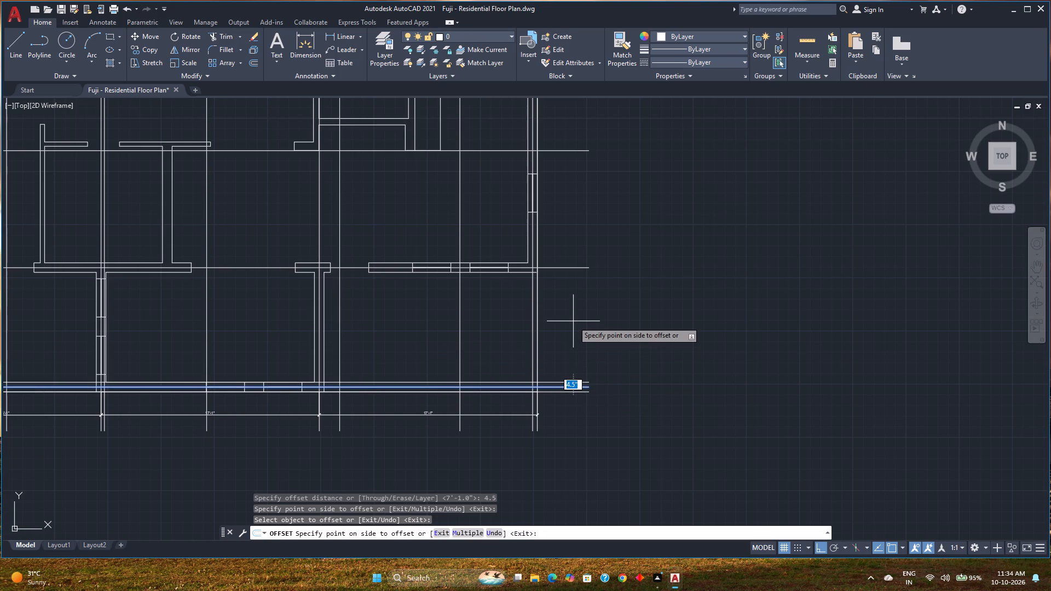
key(9)
text('2")
key(Return)
scroll(555, 276, up, 5)
middle_drag(561, 269, 564, 318)
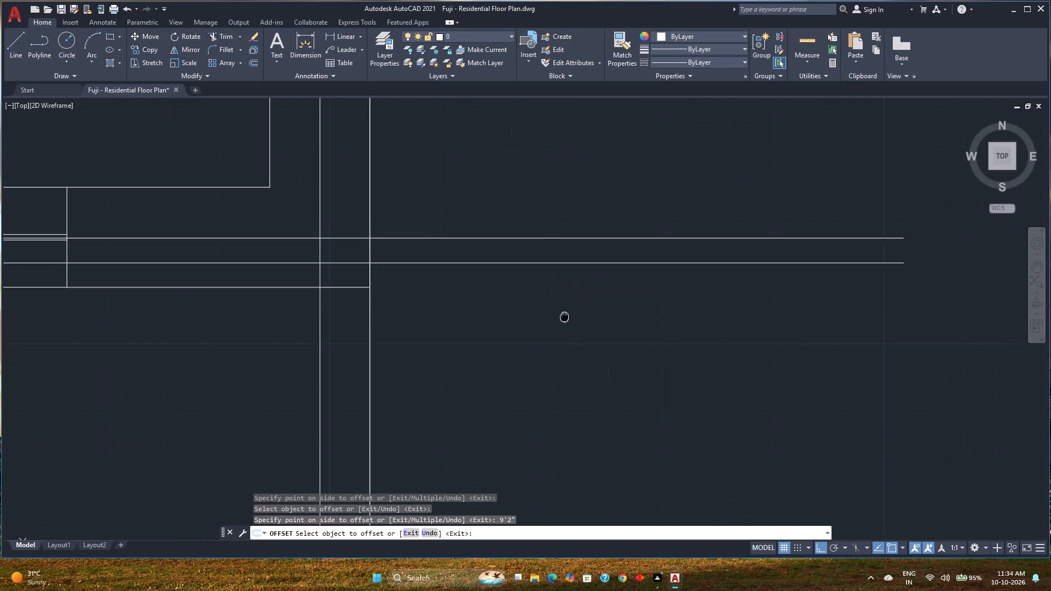
middle_drag(564, 318, 564, 320)
key(space)
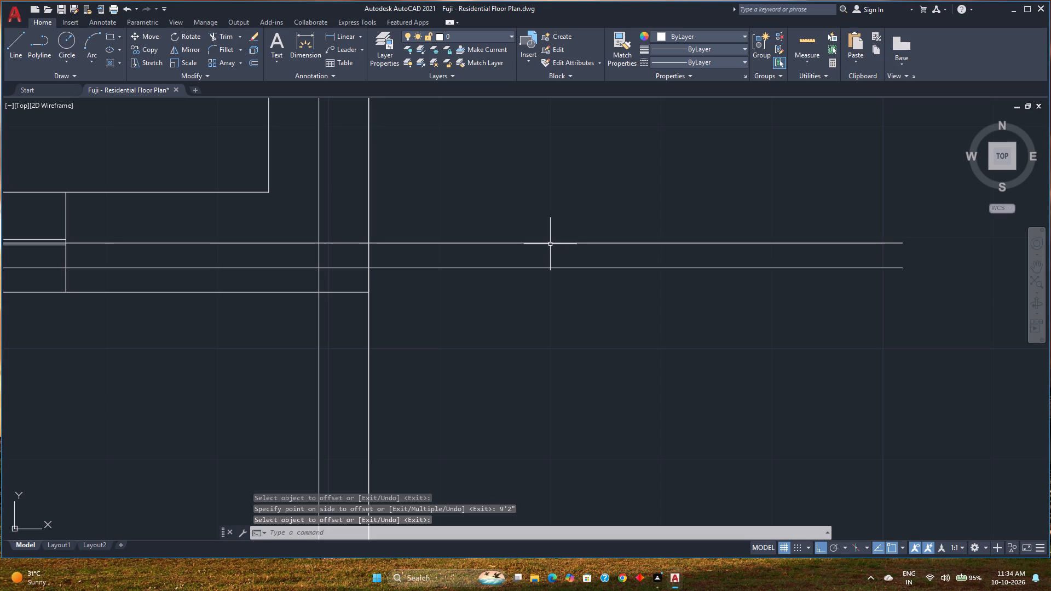
Erase the original horizontal guide line just north of the 9'2" offset line.
click(552, 242)
scroll(479, 325, down, 1)
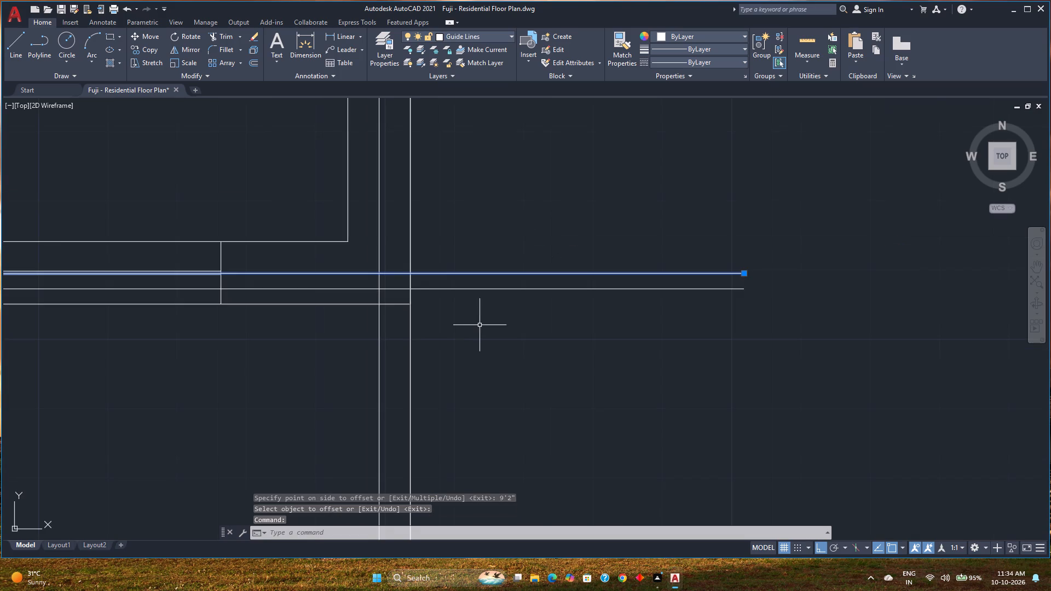
key(Delete)
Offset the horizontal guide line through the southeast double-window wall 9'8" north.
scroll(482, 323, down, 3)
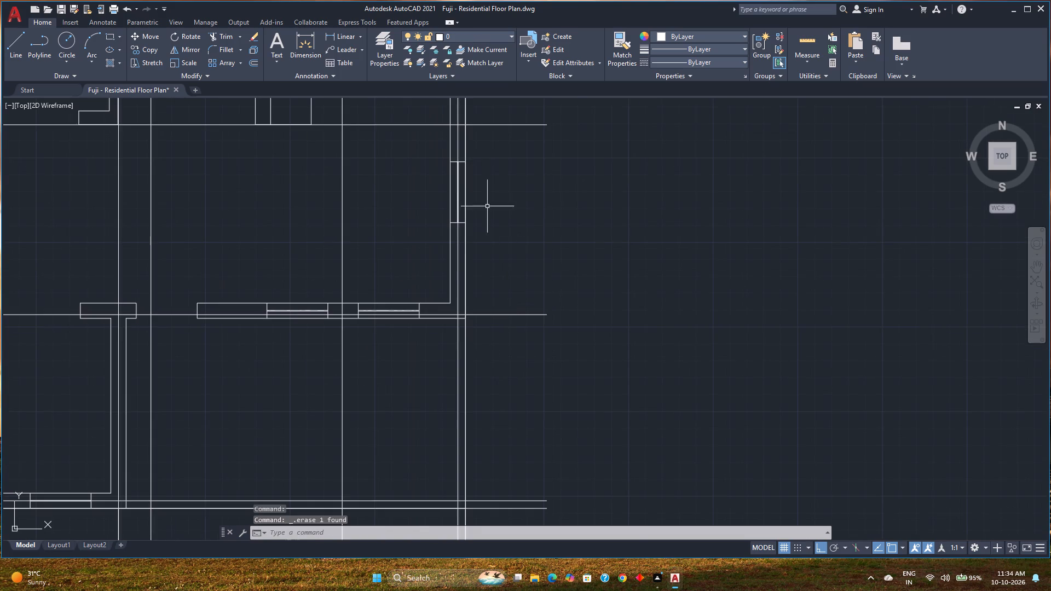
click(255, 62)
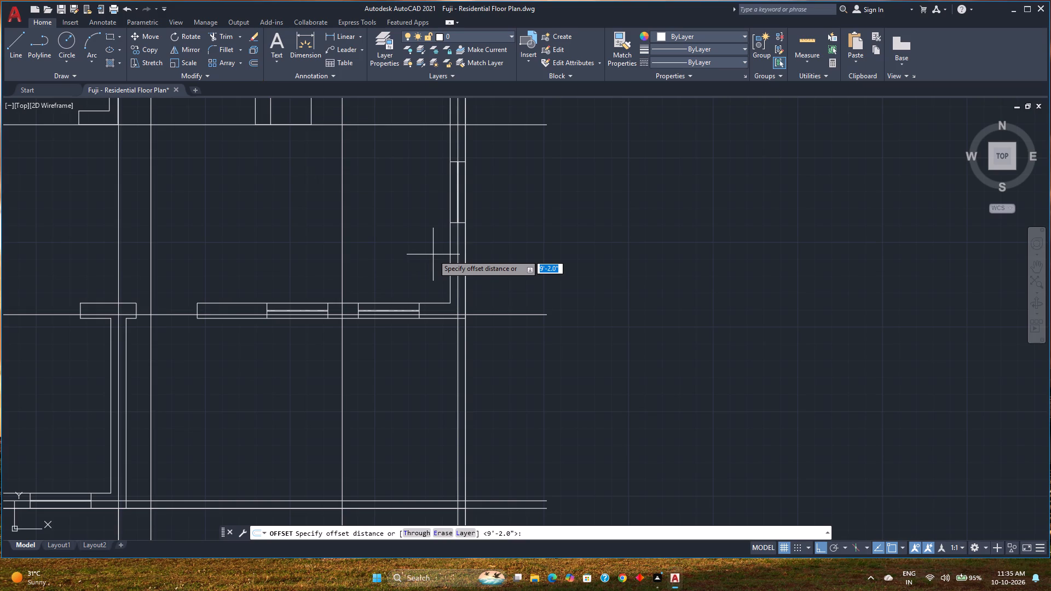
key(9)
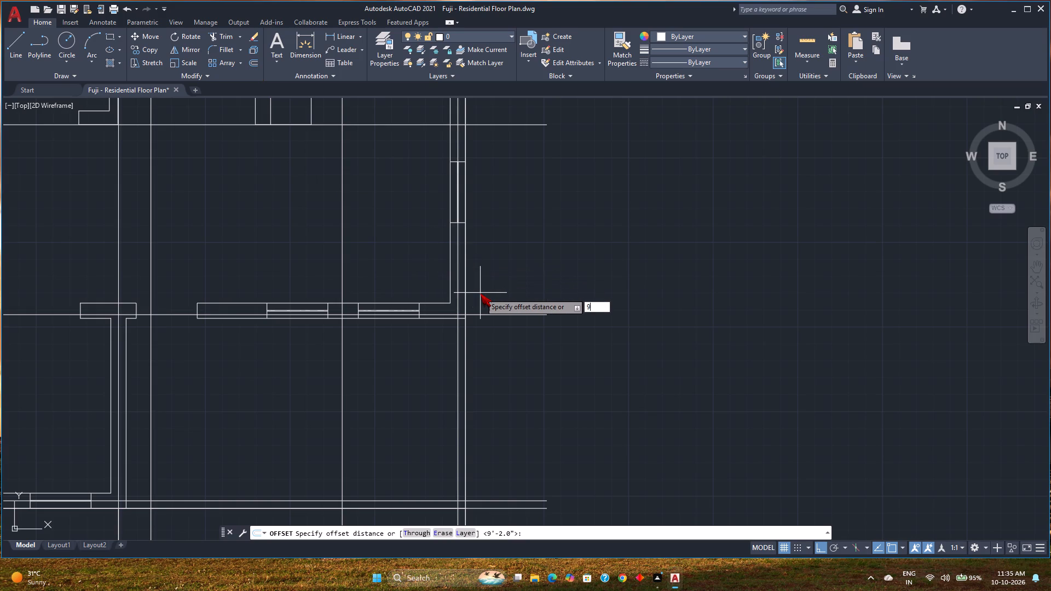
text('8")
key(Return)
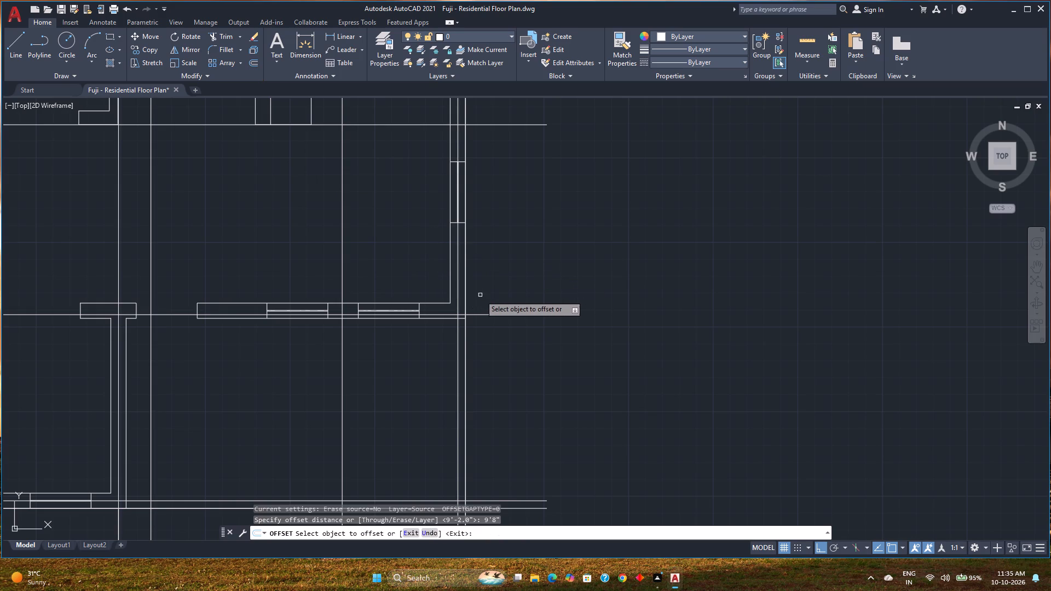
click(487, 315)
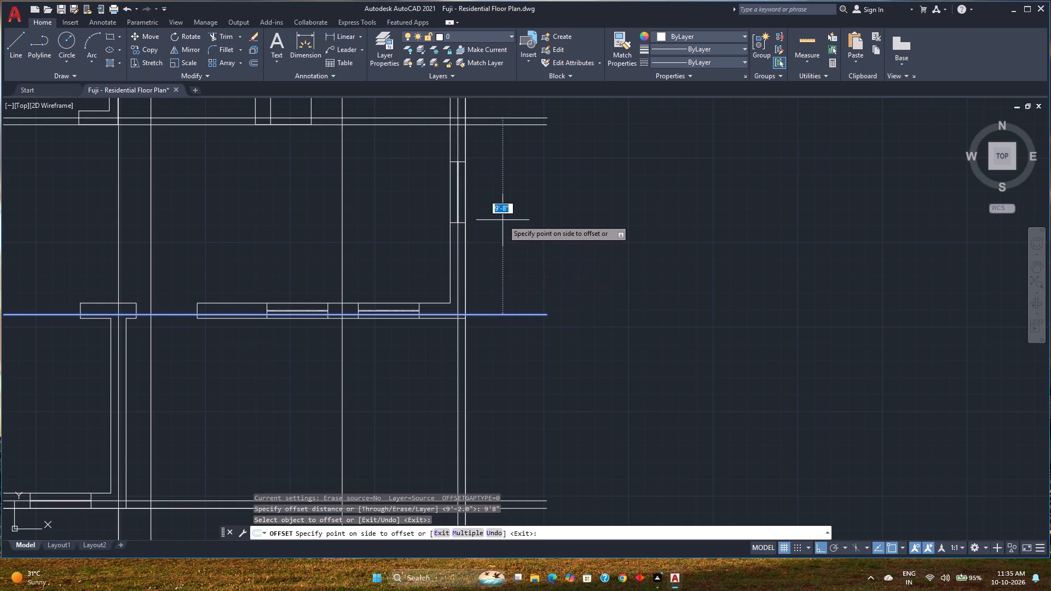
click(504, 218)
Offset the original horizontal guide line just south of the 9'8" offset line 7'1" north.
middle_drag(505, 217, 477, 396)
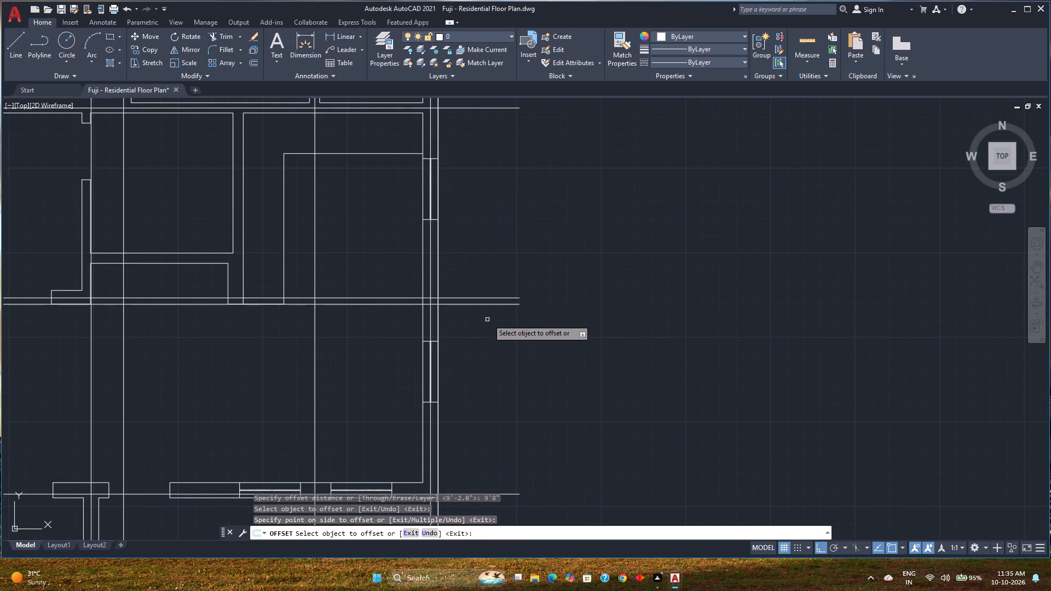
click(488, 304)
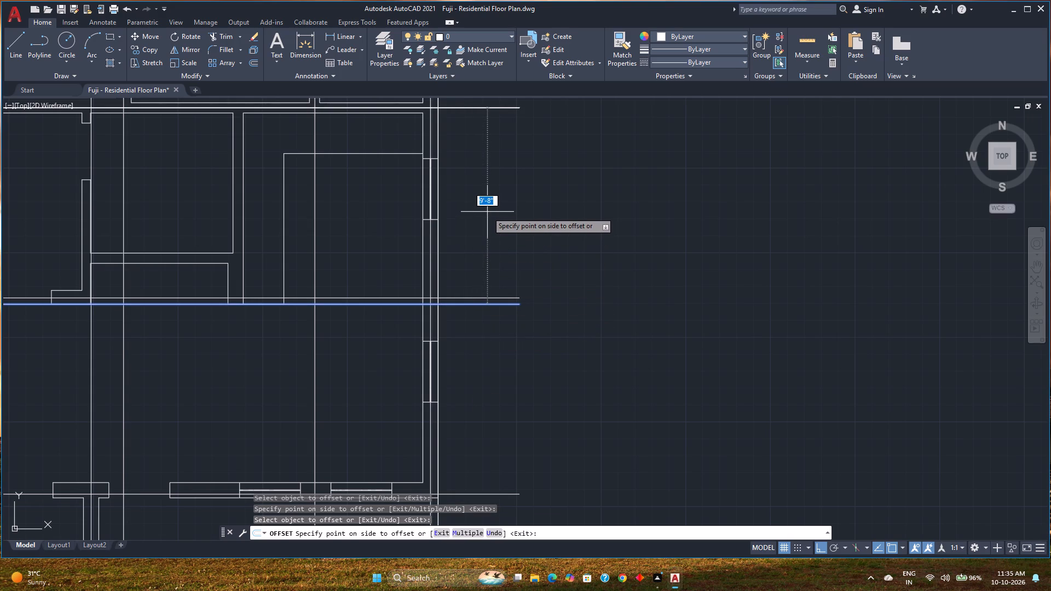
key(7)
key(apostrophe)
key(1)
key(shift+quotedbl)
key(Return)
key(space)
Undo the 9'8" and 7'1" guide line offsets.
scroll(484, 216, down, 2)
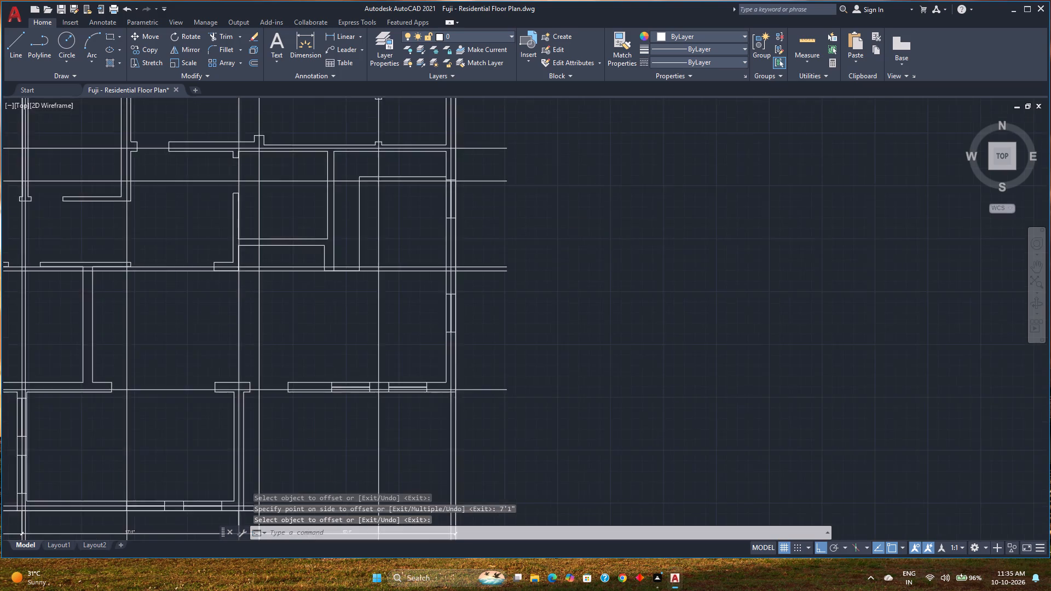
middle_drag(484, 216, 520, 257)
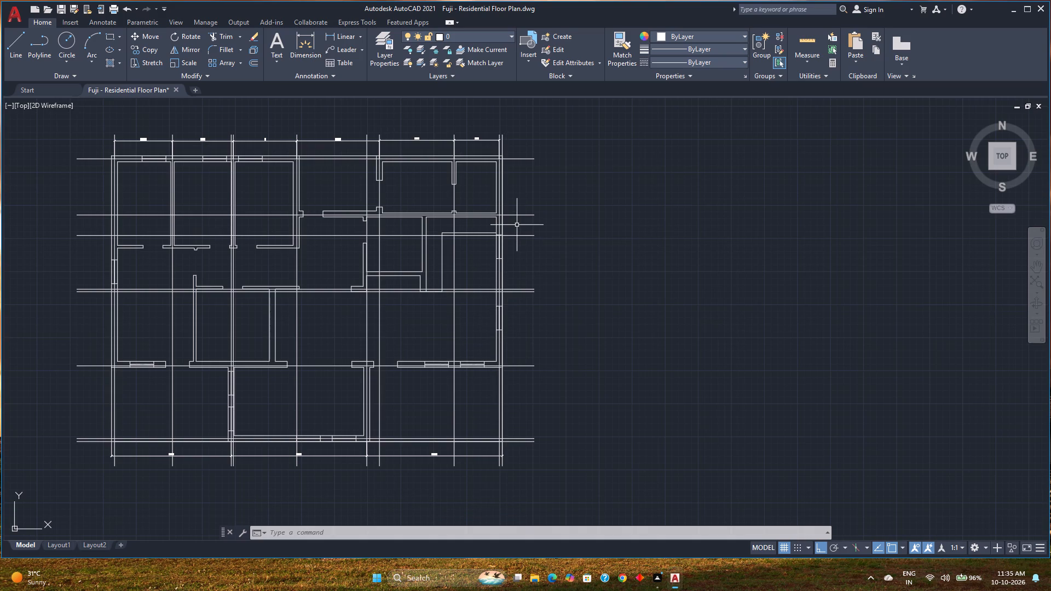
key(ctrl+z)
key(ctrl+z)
Measure the spacing between the guide line through the southeast double-window wall and the horizontal guide line north of it.
scroll(519, 265, down, 3)
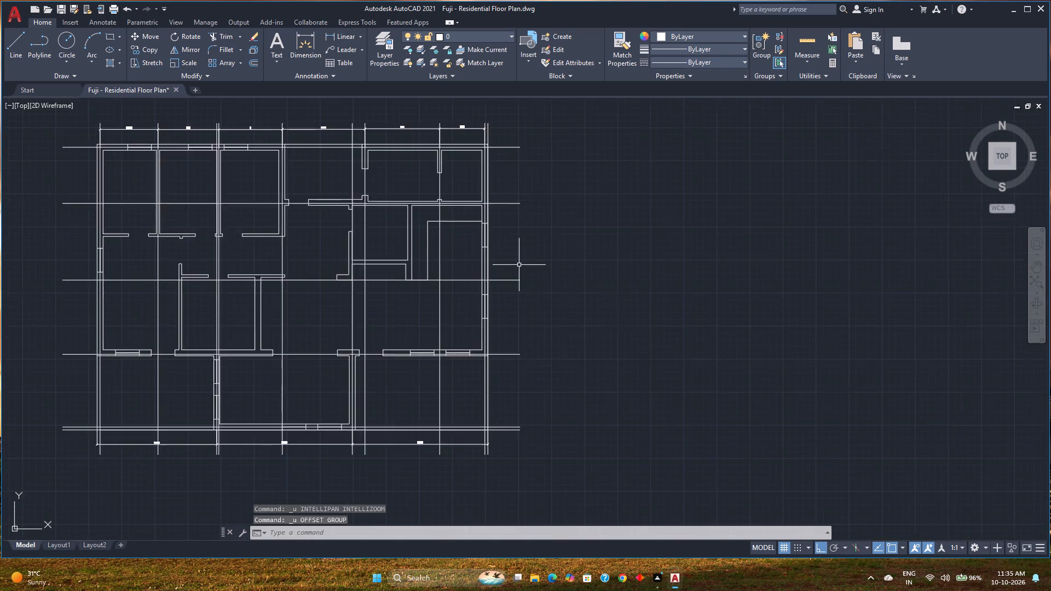
scroll(522, 311, up, 3)
scroll(436, 369, up, 1)
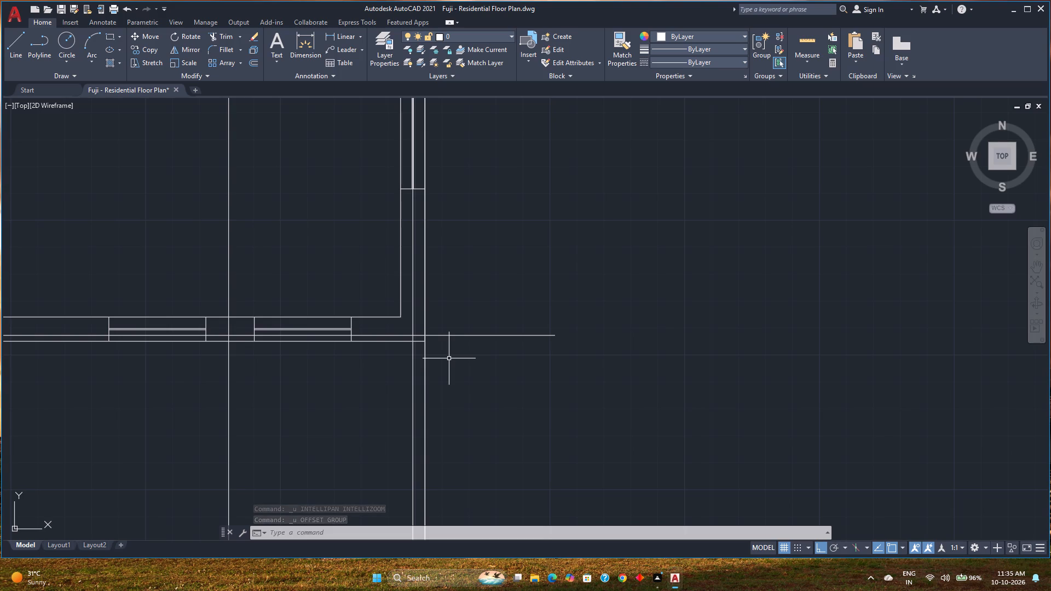
scroll(463, 370, down, 1)
middle_drag(463, 370, 459, 328)
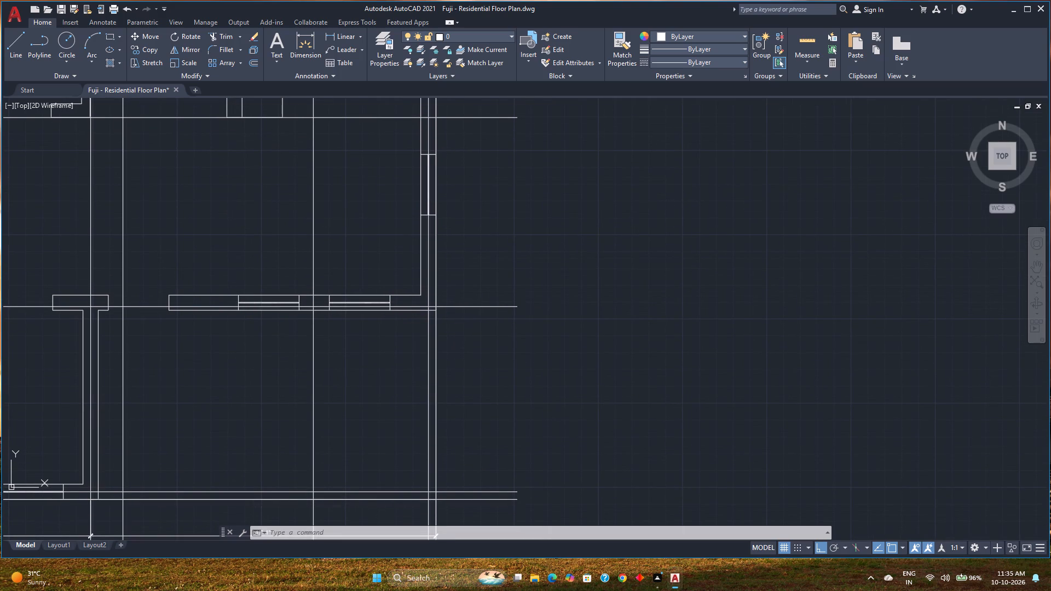
scroll(476, 319, down, 1)
middle_drag(476, 319, 436, 384)
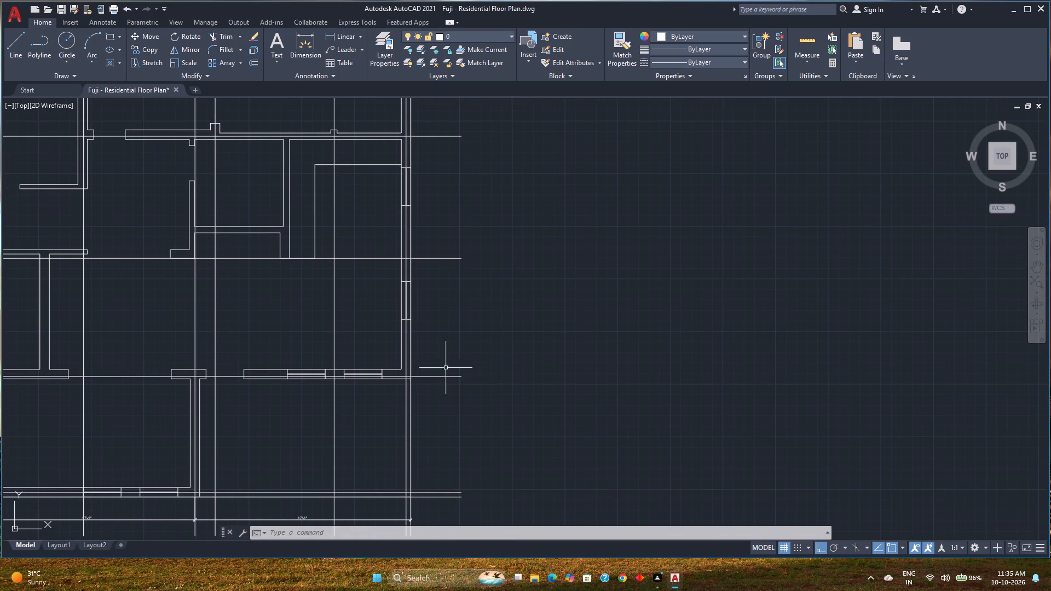
middle_drag(459, 294, 455, 373)
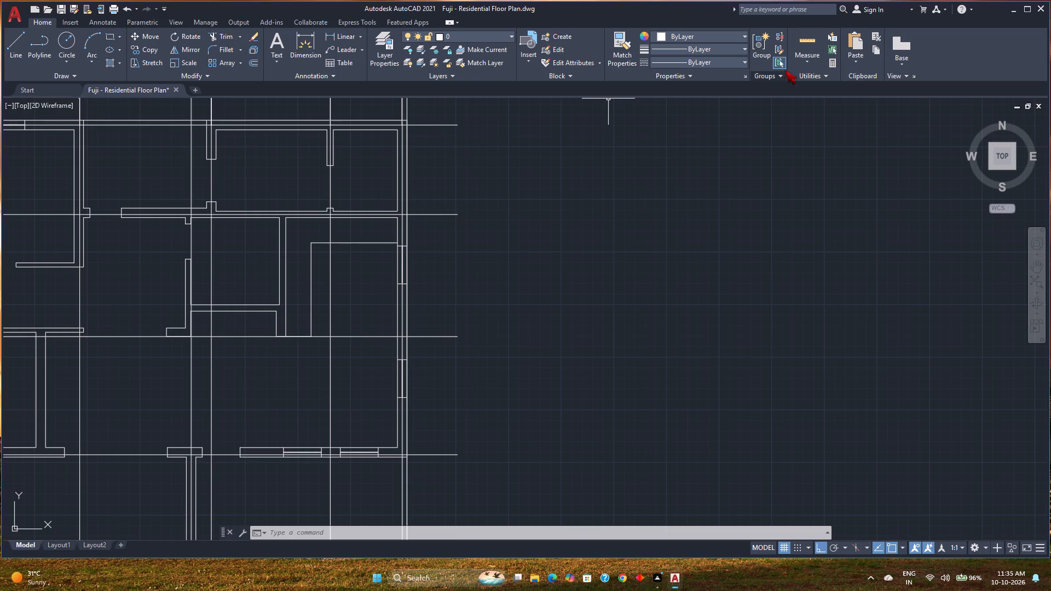
click(804, 43)
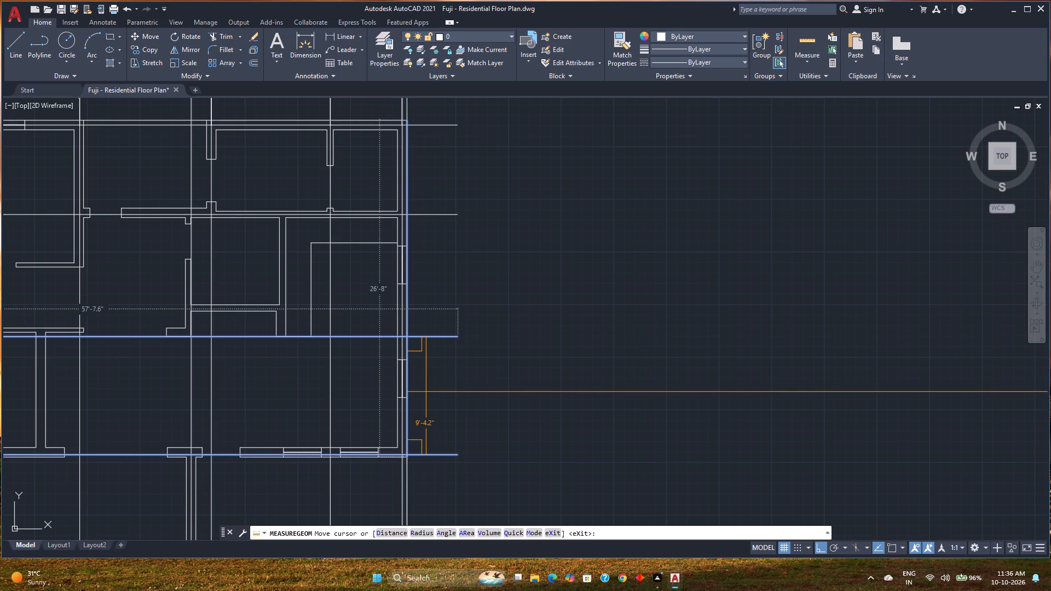
key(Escape)
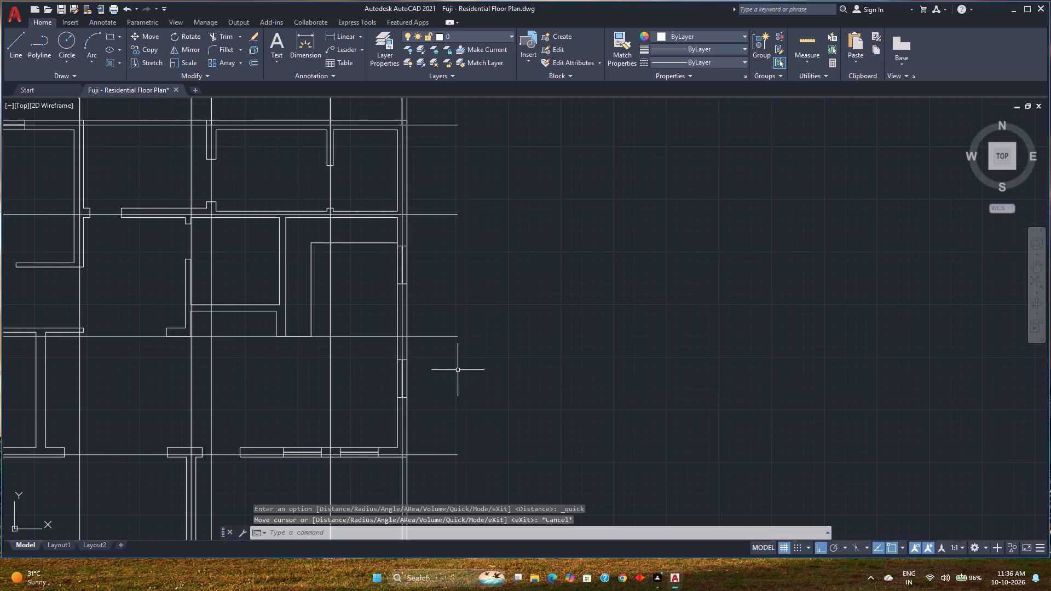
Move the three horizontal guide lines north of the southeast double-window wall 2" south.
click(485, 369)
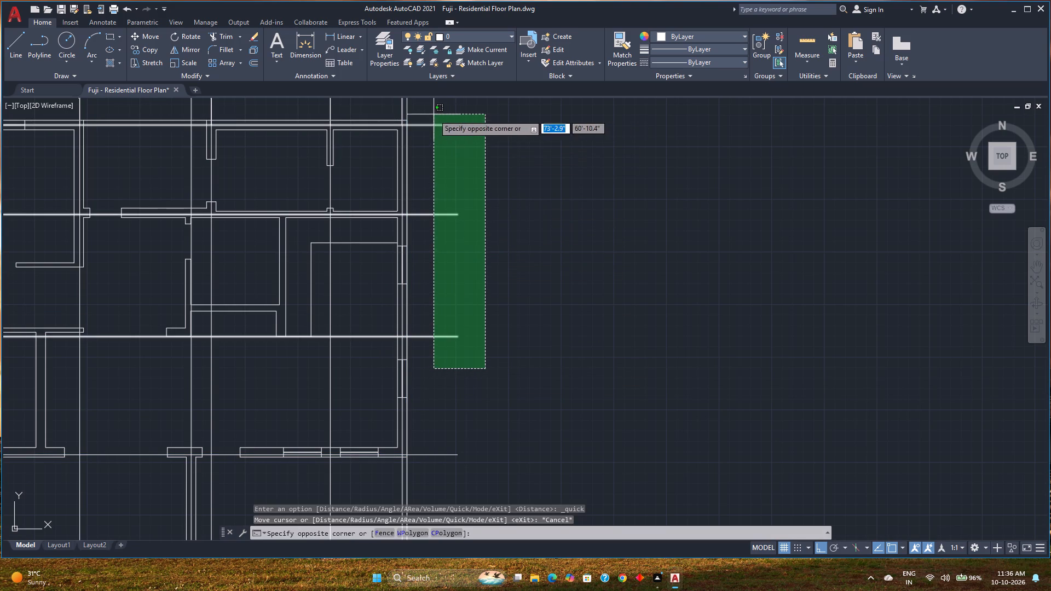
click(430, 114)
key(m)
key(Return)
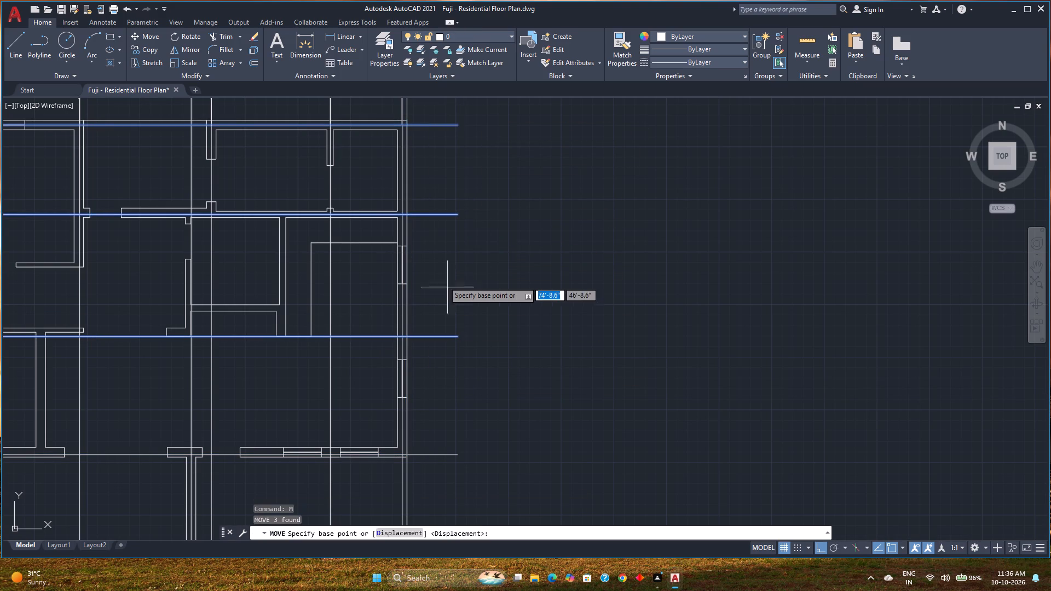
click(456, 124)
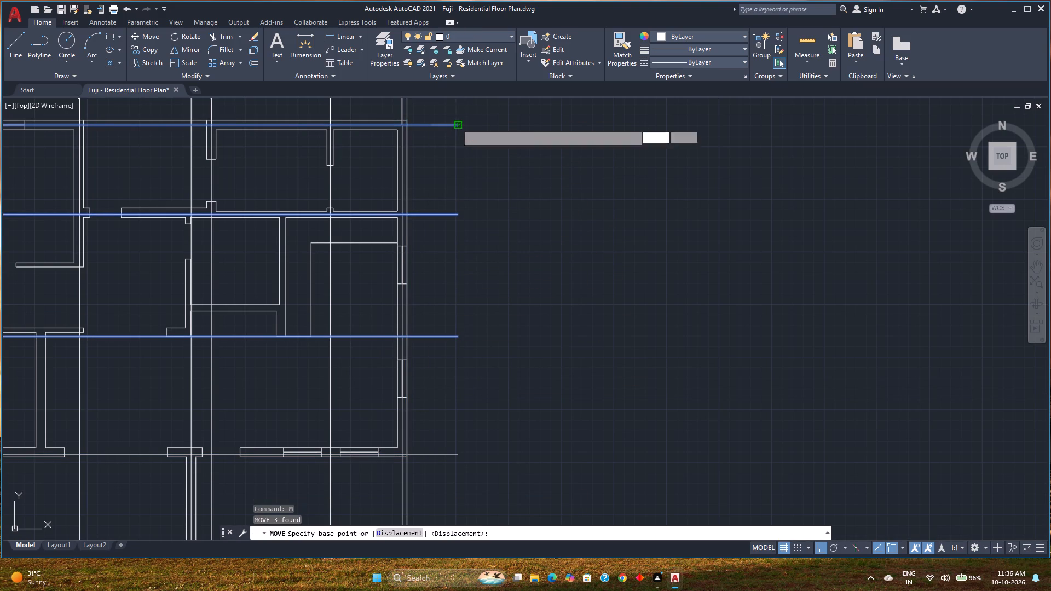
key(2)
key(Return)
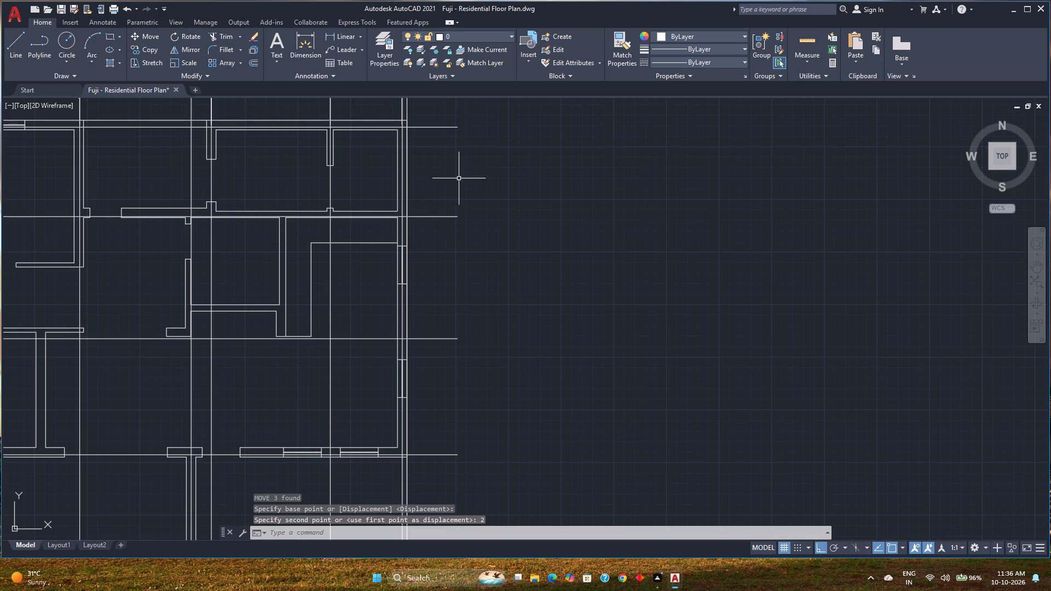
Measure the spacing between the moved guide lines and the guide line through the southeast double-window wall.
click(799, 37)
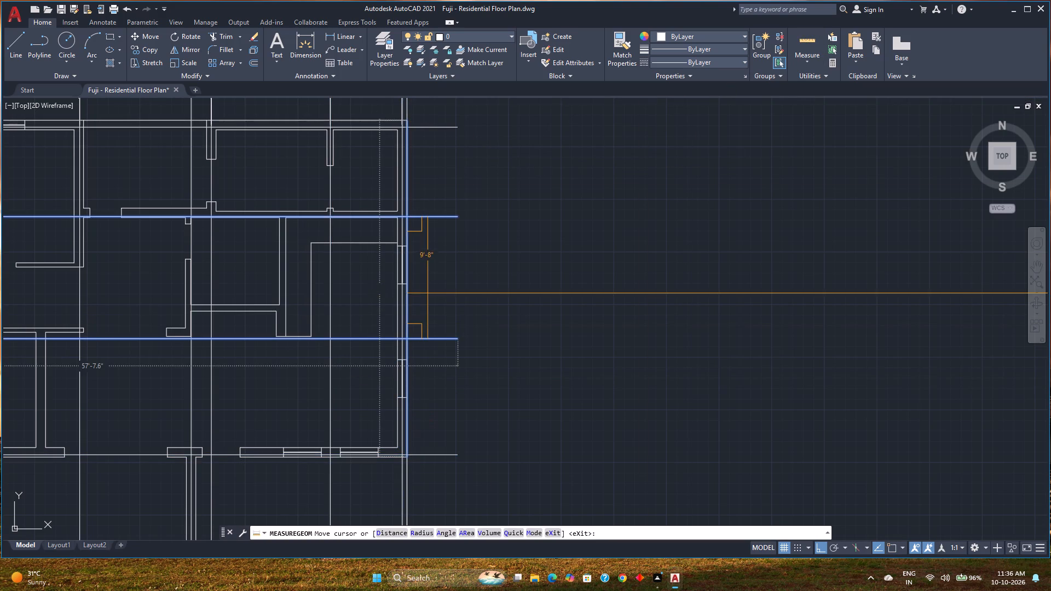
key(Escape)
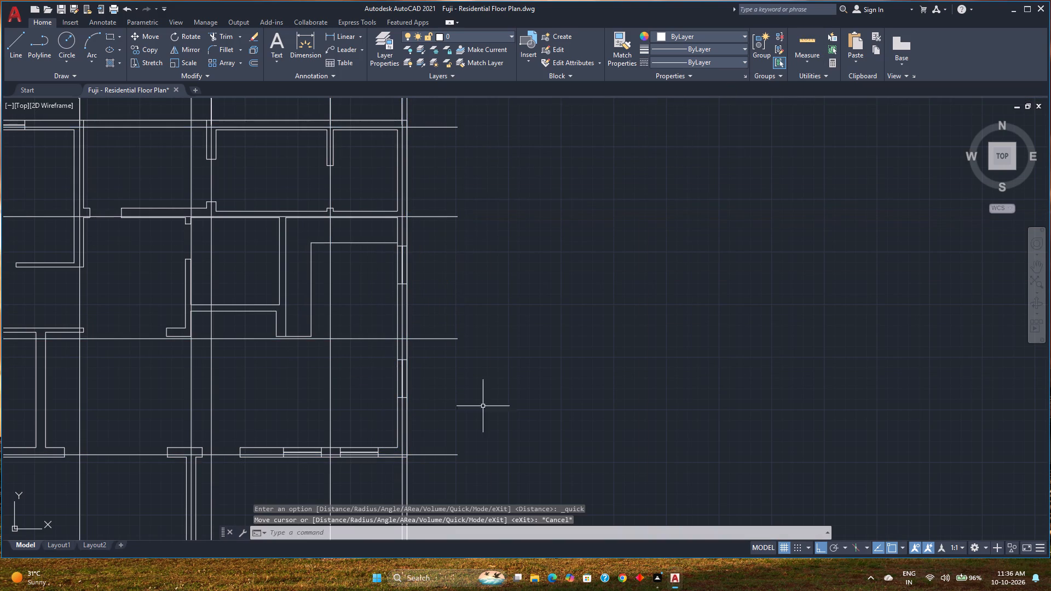
click(800, 42)
key(Escape)
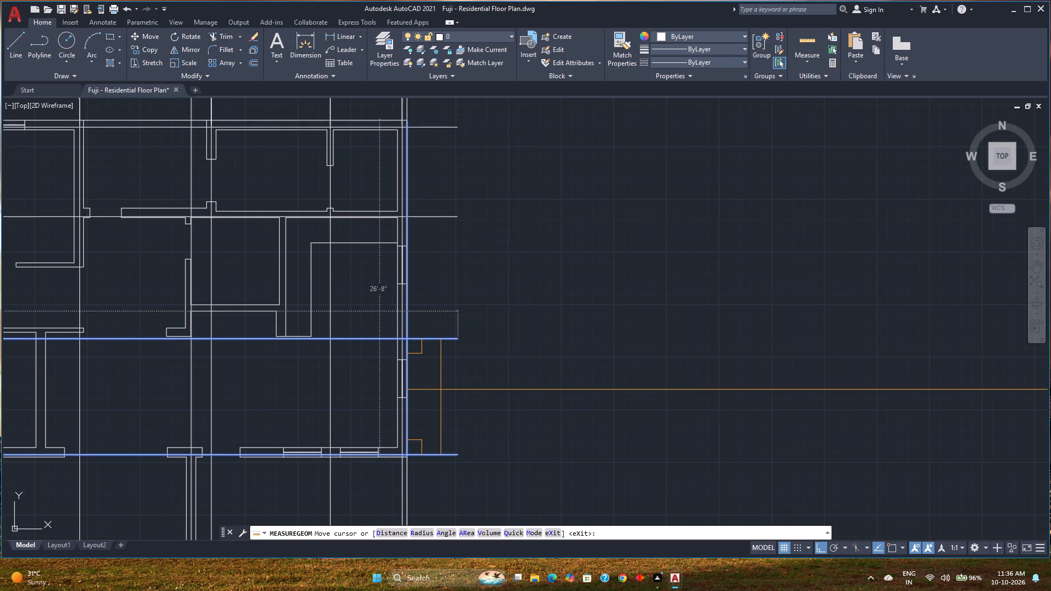
Move the three horizontal guide lines north of the southeast double-window wall another 0.2" south.
click(516, 392)
click(427, 116)
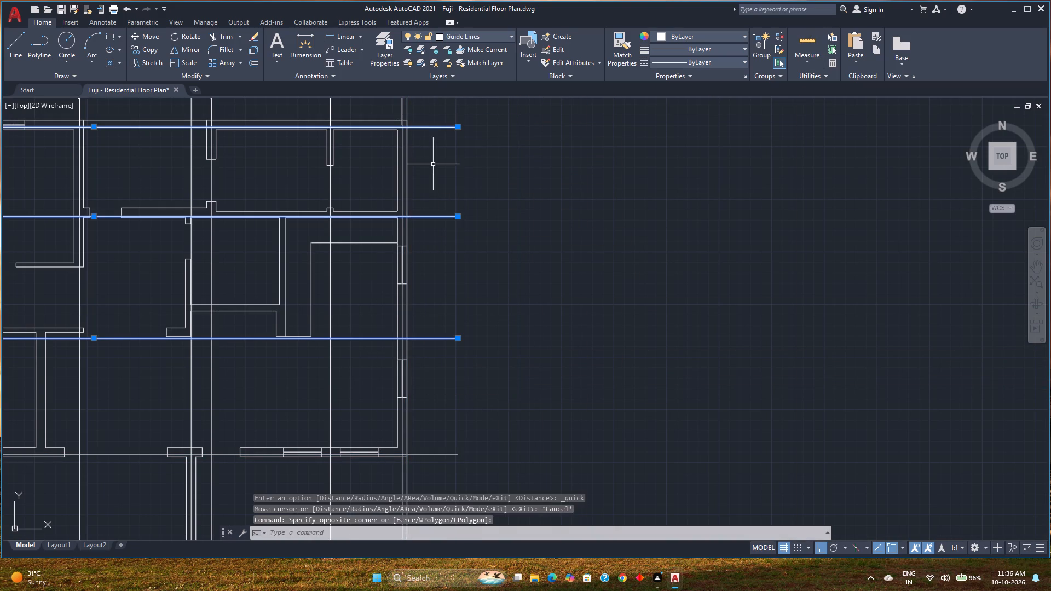
key(m)
key(Return)
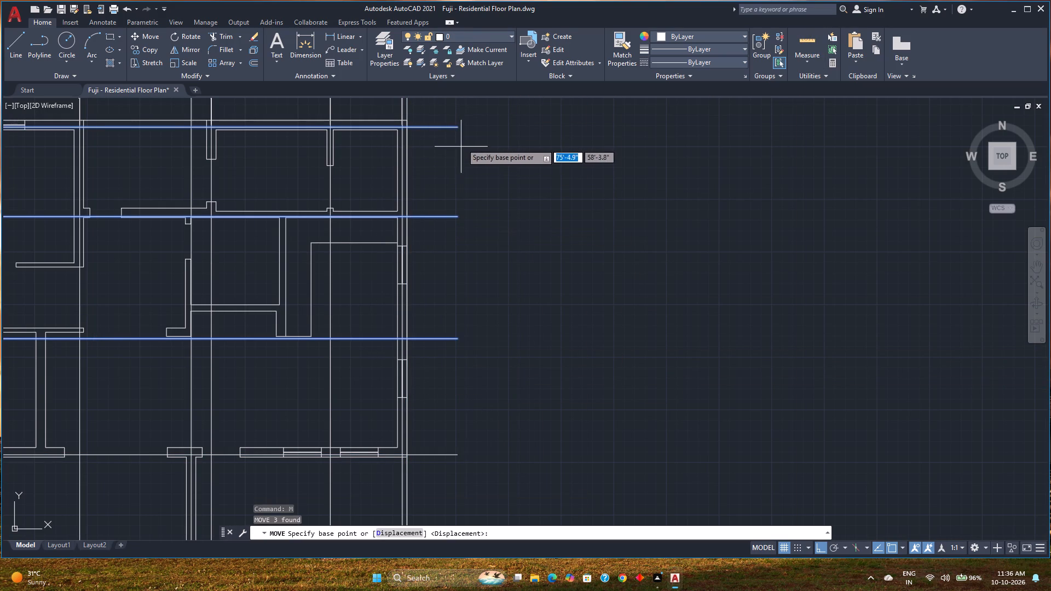
click(458, 130)
key(0)
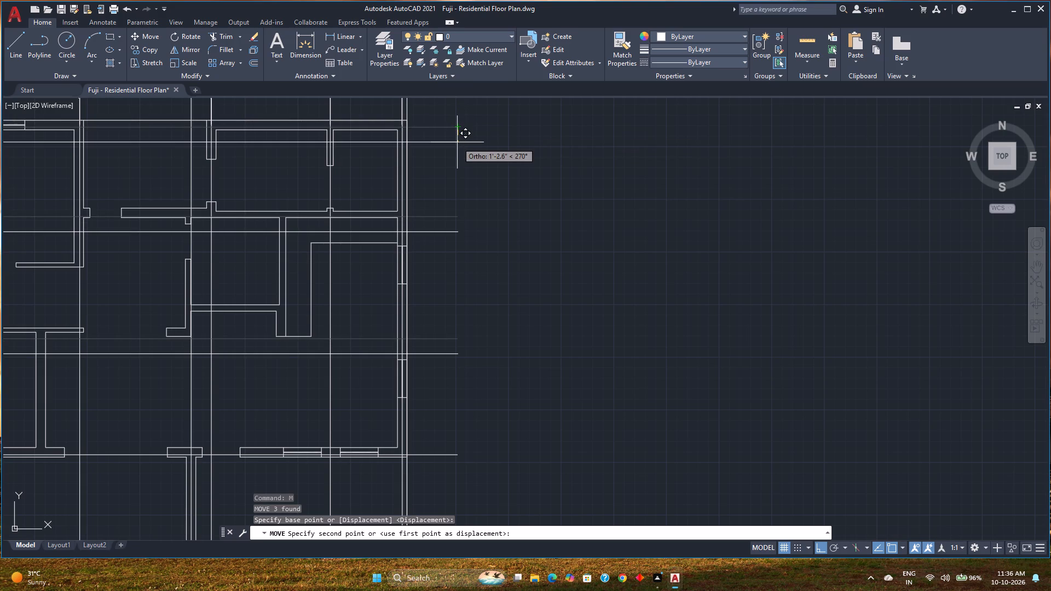
key(period)
key(2)
key(Return)
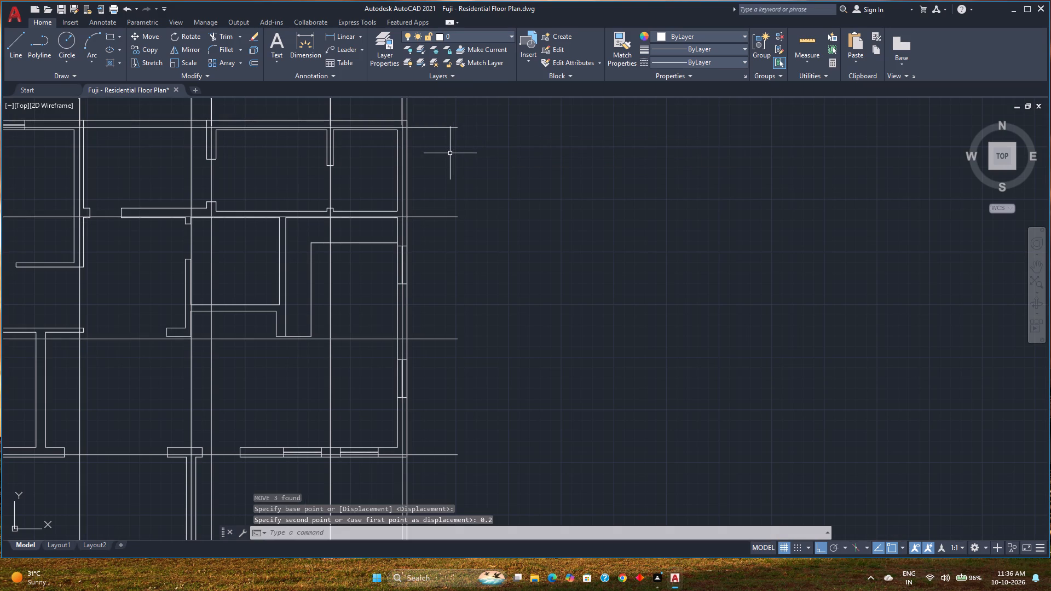
Measure the spacing between the horizontal guide lines along the east wall, down to the southernmost ones.
click(799, 40)
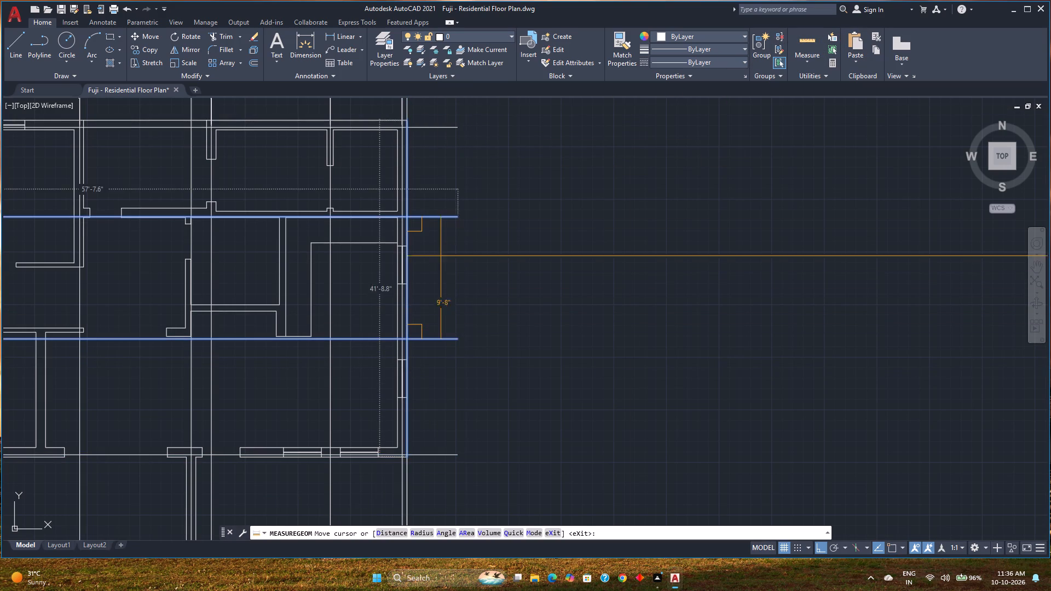
middle_drag(429, 250, 425, 167)
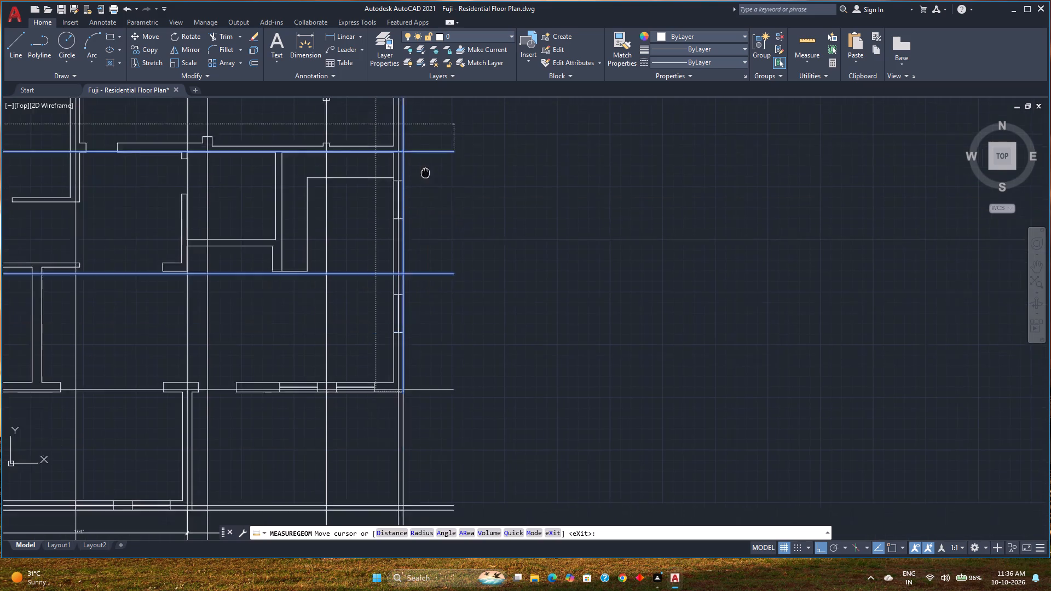
middle_drag(425, 167, 426, 137)
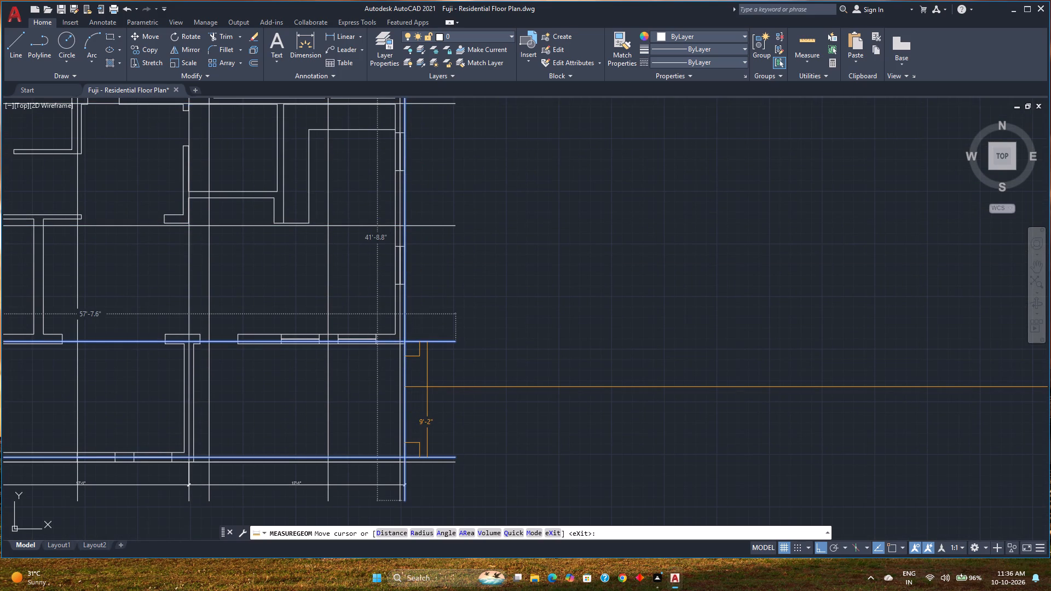
key(Escape)
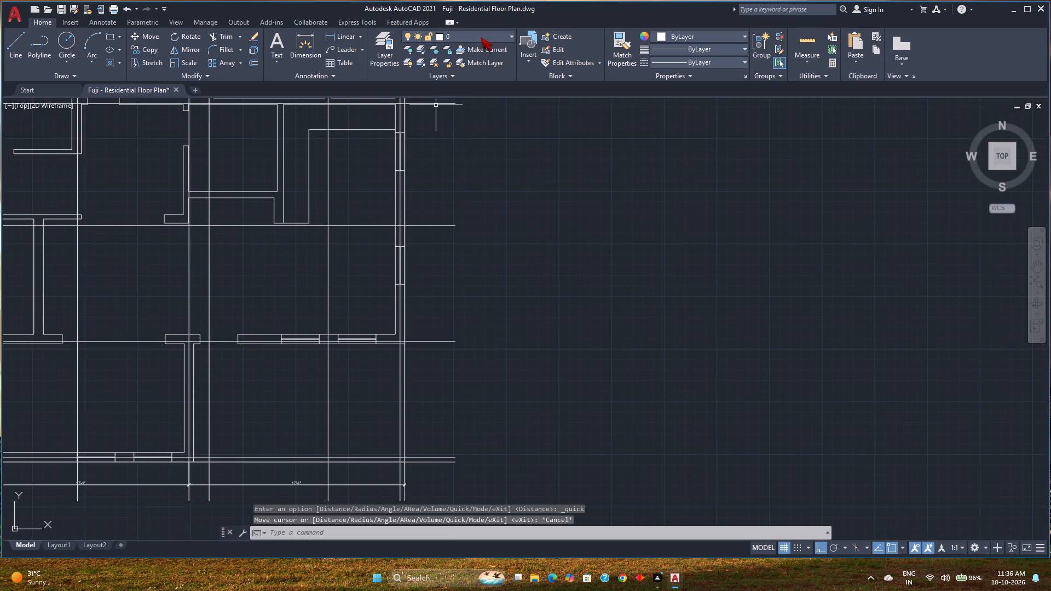
Lock the Guide Lines layer.
click(481, 37)
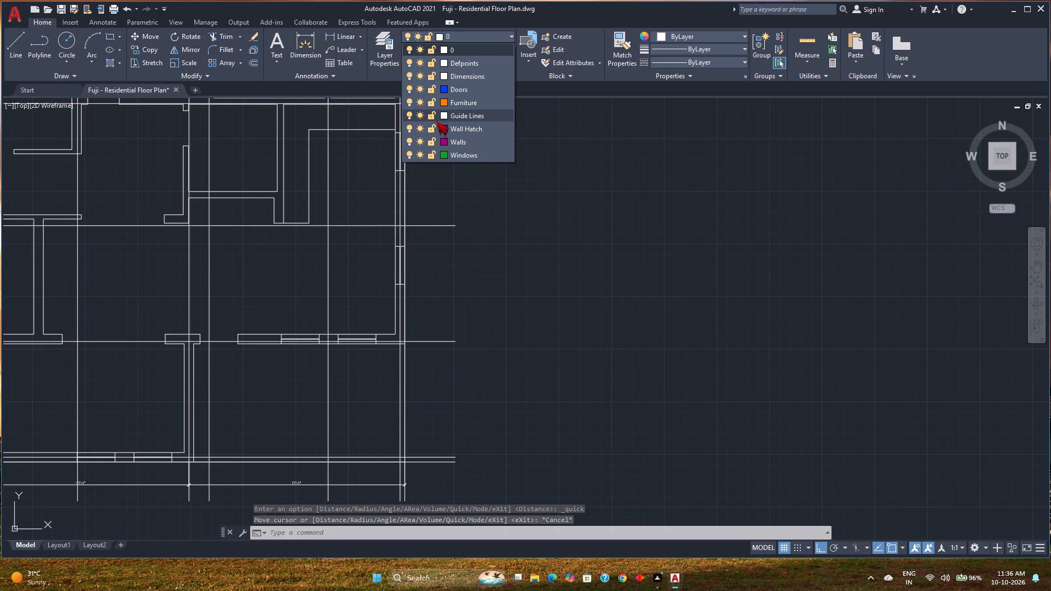
click(429, 112)
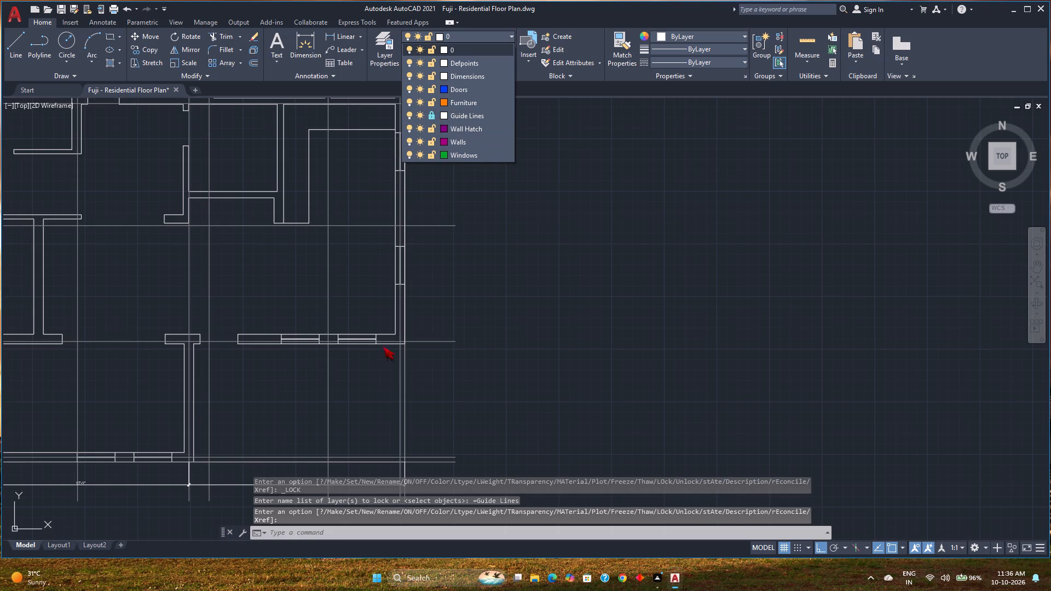
click(374, 299)
key(Escape)
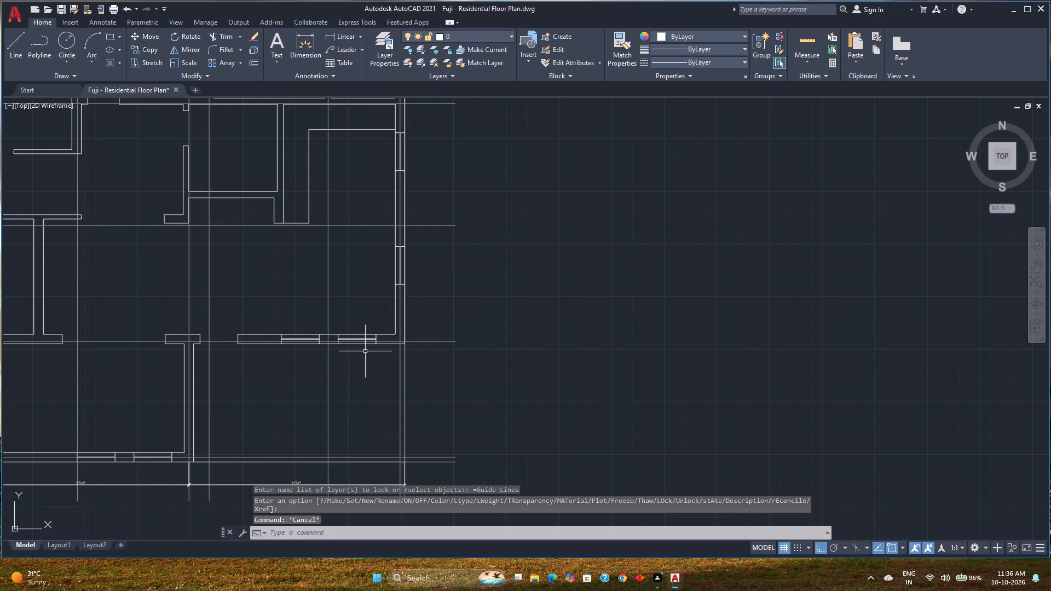
Select the interior walls and windows along the double-window wall line and along the two horizontal guide lines north of it.
click(389, 374)
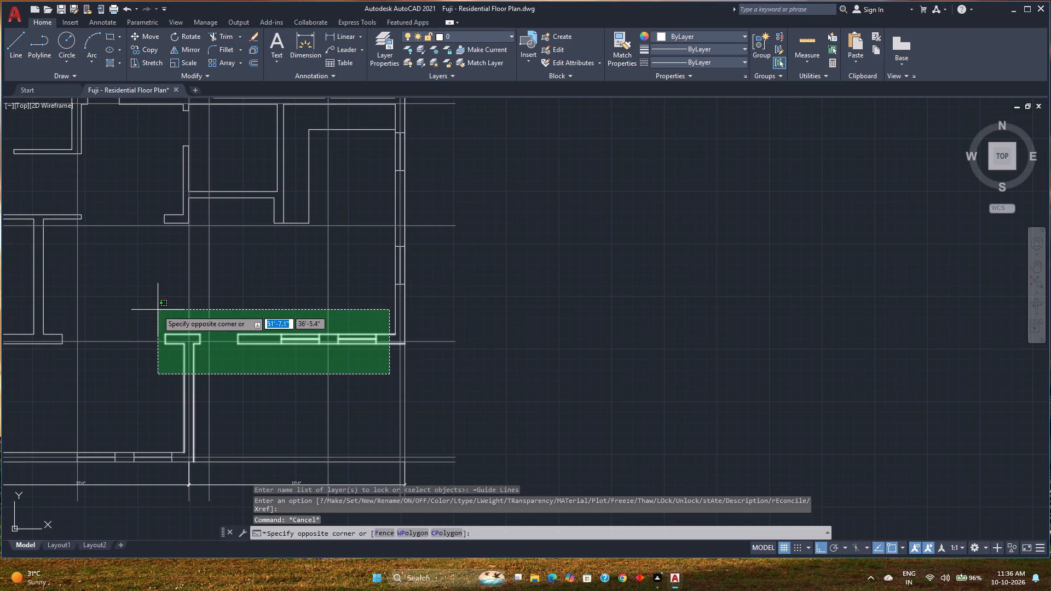
middle_drag(157, 310, 654, 327)
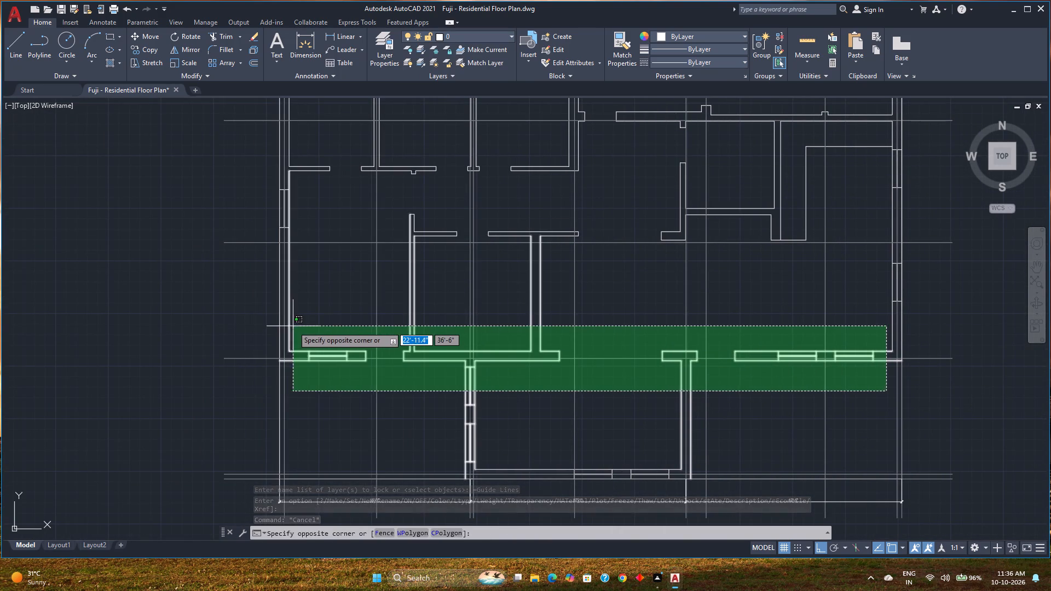
click(296, 327)
middle_drag(495, 316, 453, 322)
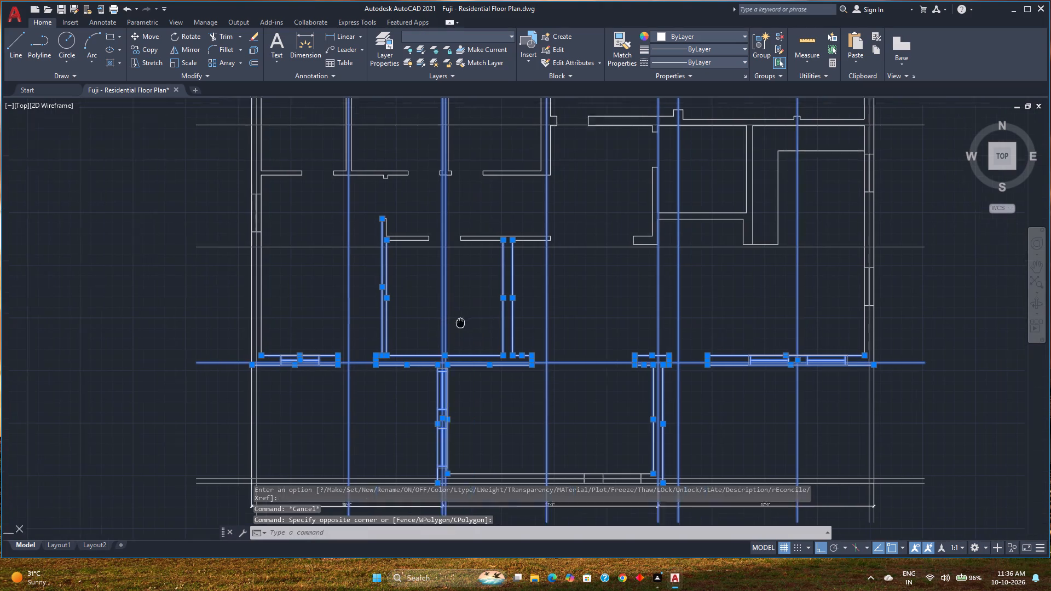
middle_drag(453, 322, 286, 340)
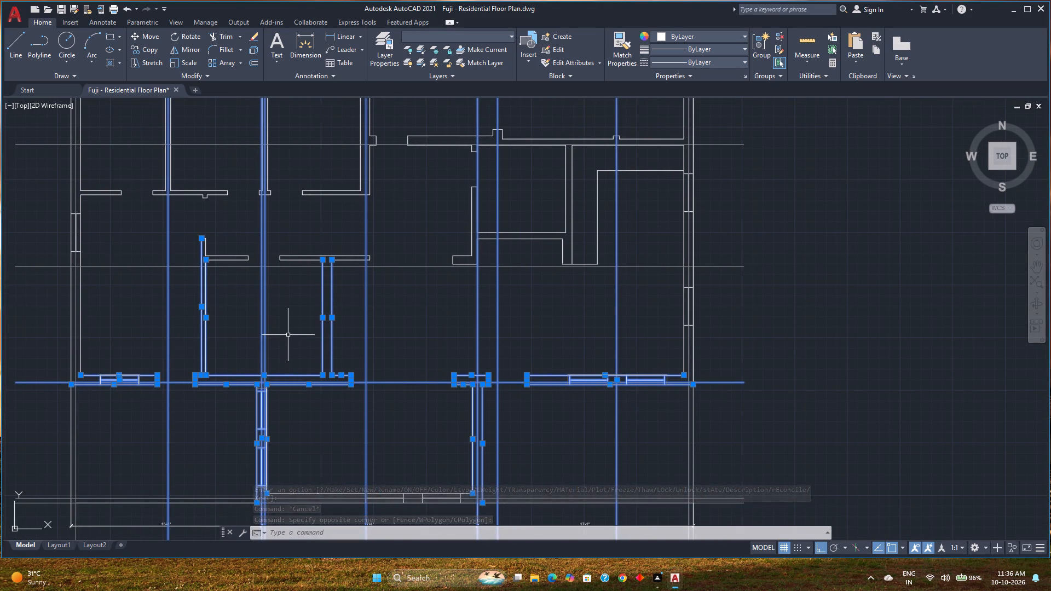
middle_drag(642, 300, 643, 351)
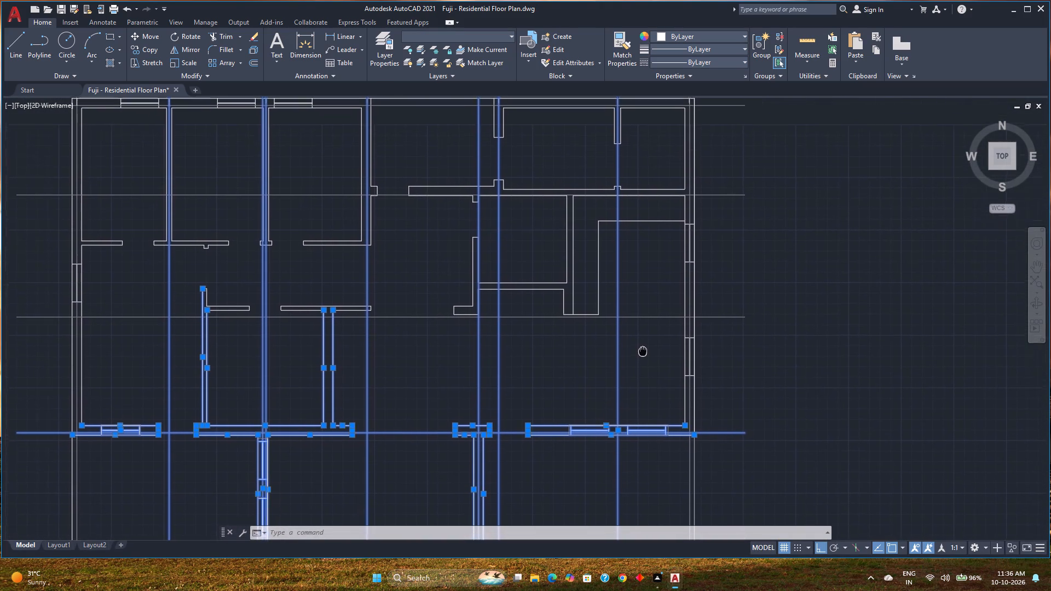
middle_drag(643, 351, 643, 368)
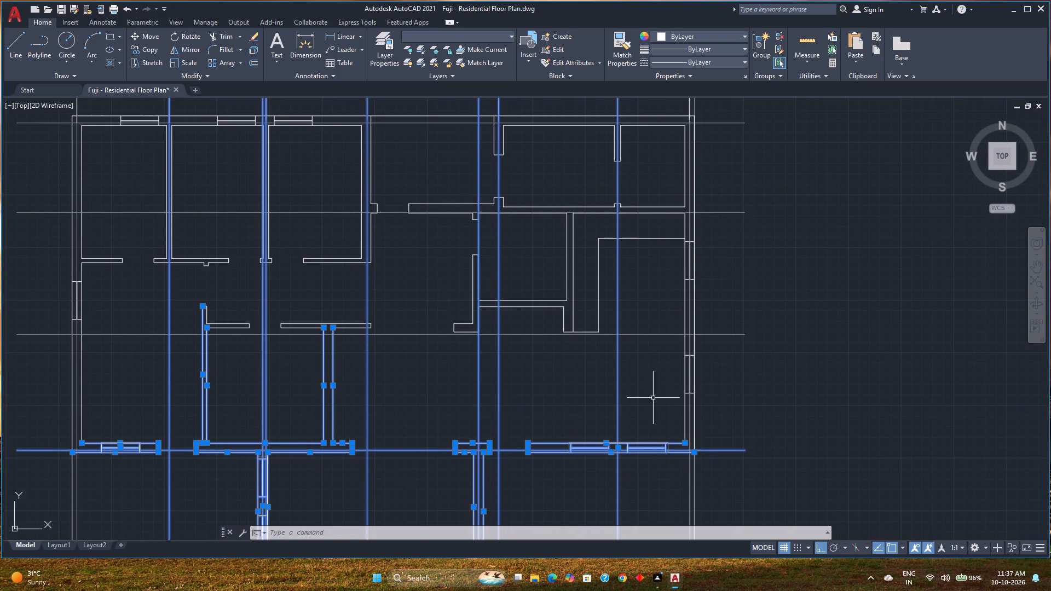
click(654, 398)
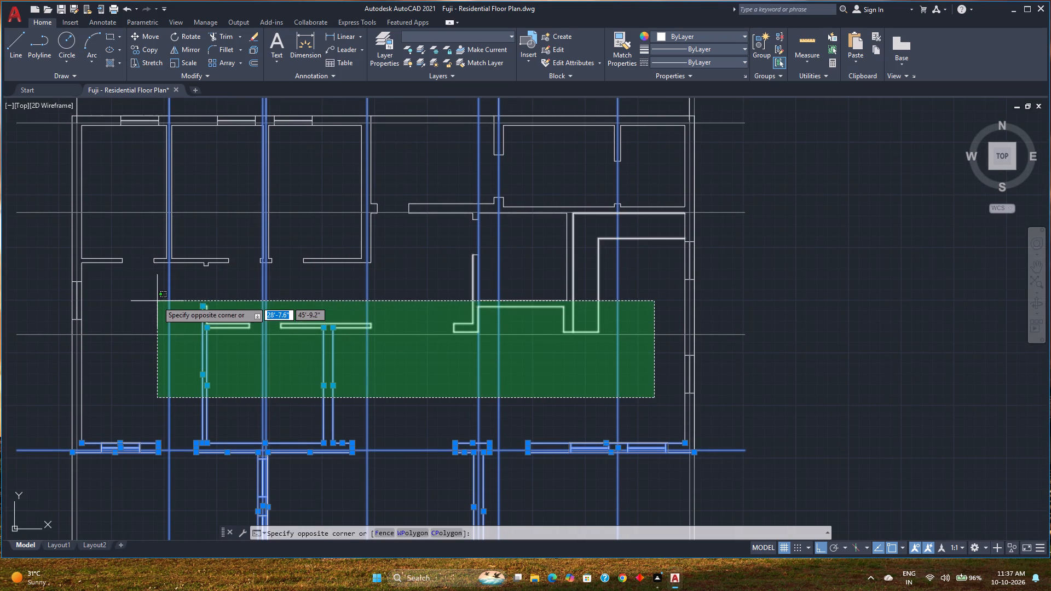
click(157, 301)
click(645, 299)
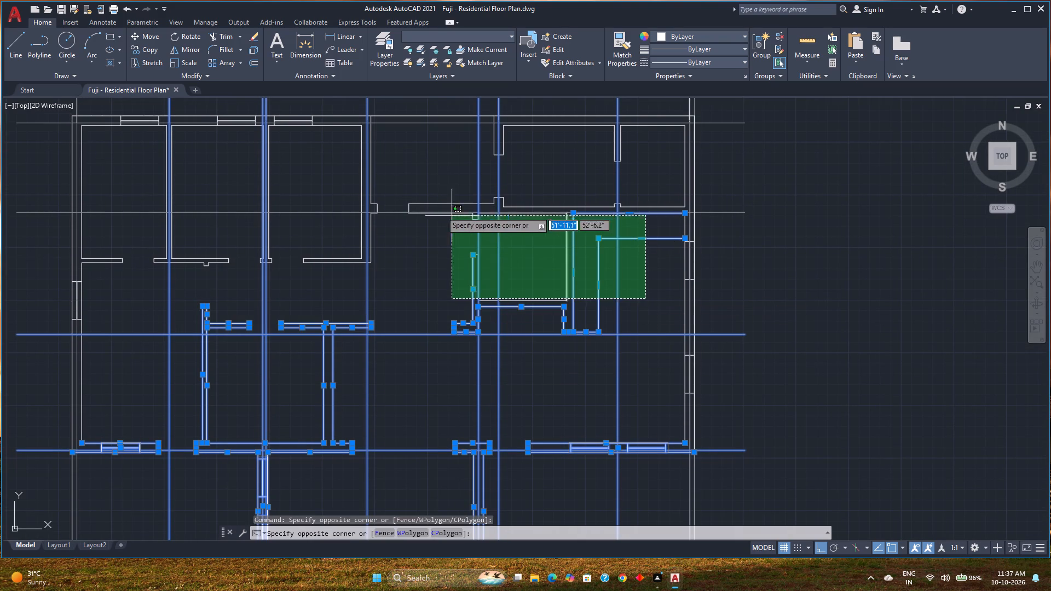
click(374, 173)
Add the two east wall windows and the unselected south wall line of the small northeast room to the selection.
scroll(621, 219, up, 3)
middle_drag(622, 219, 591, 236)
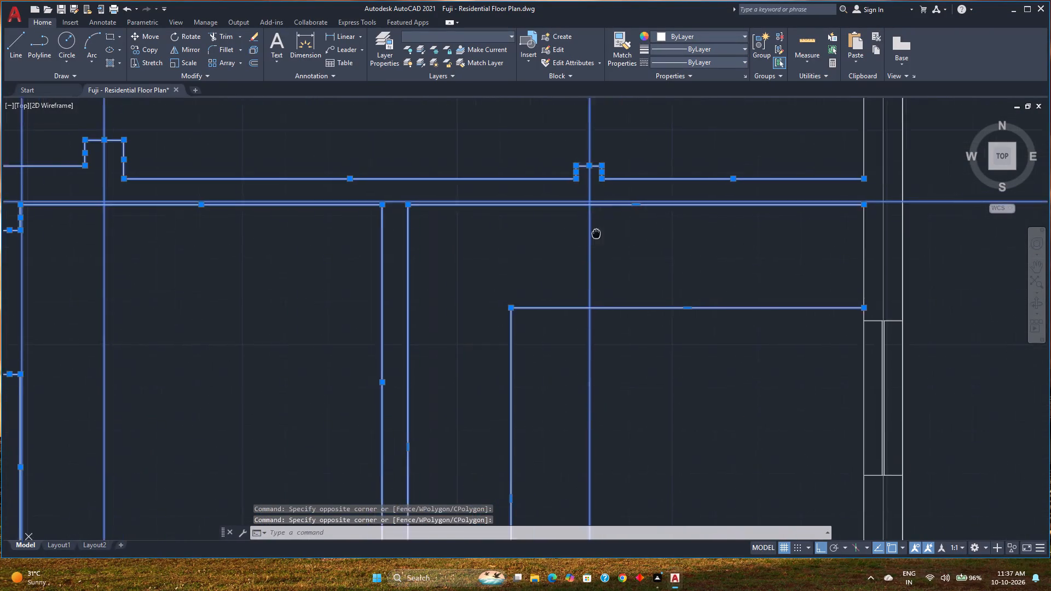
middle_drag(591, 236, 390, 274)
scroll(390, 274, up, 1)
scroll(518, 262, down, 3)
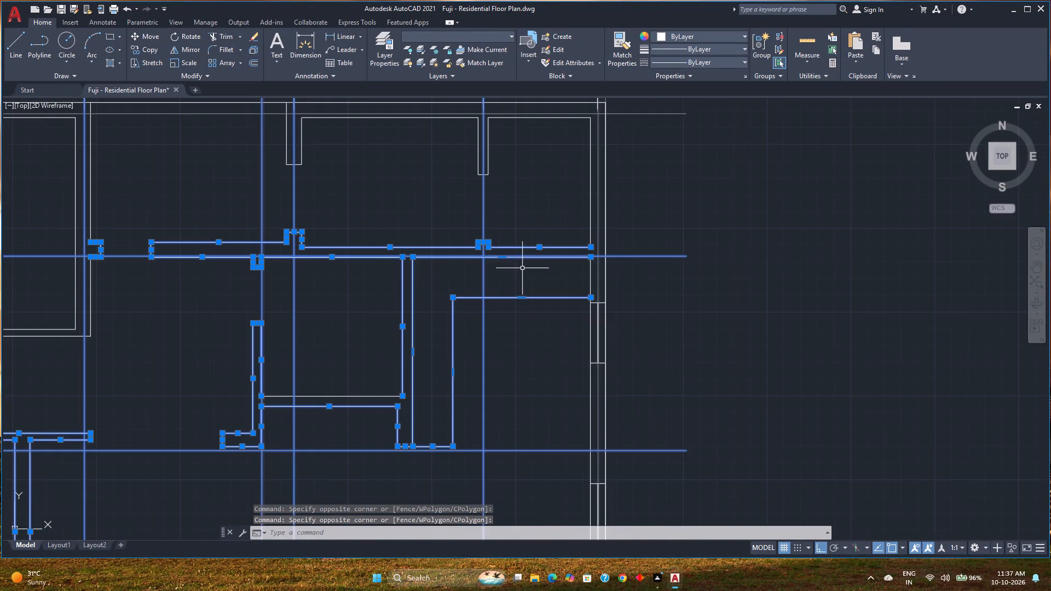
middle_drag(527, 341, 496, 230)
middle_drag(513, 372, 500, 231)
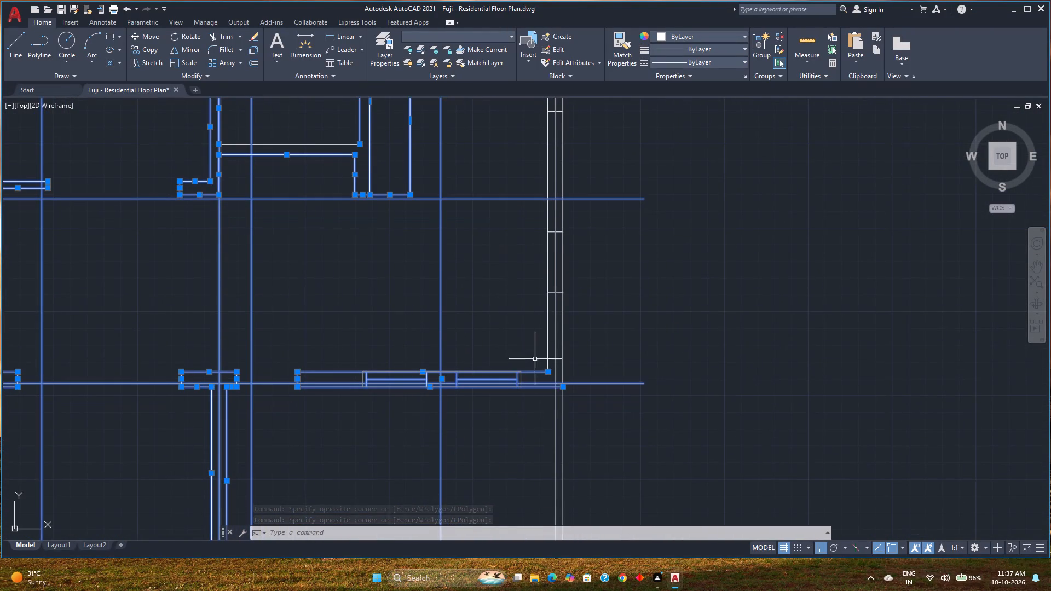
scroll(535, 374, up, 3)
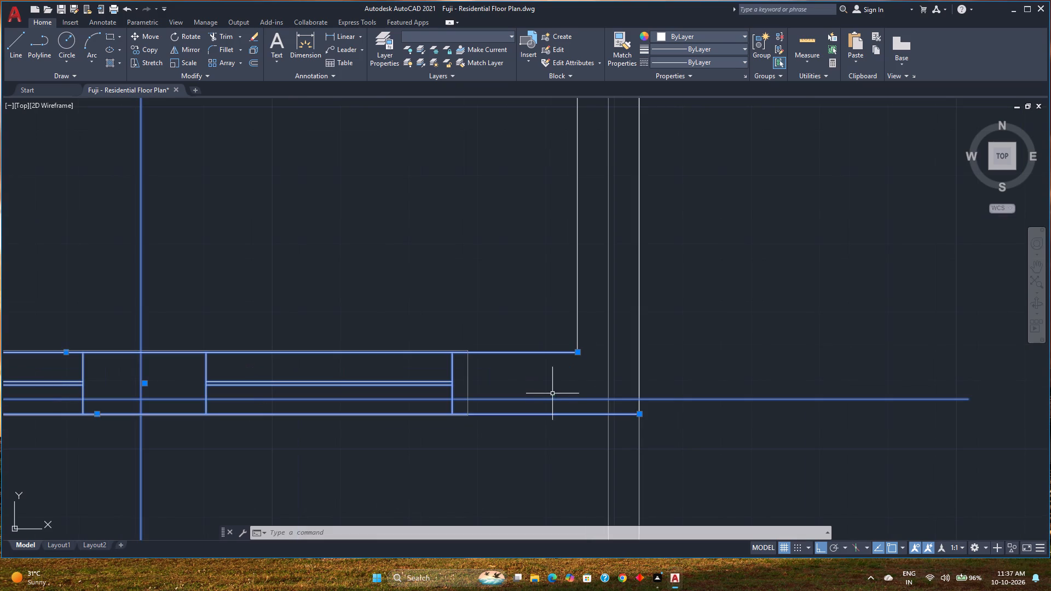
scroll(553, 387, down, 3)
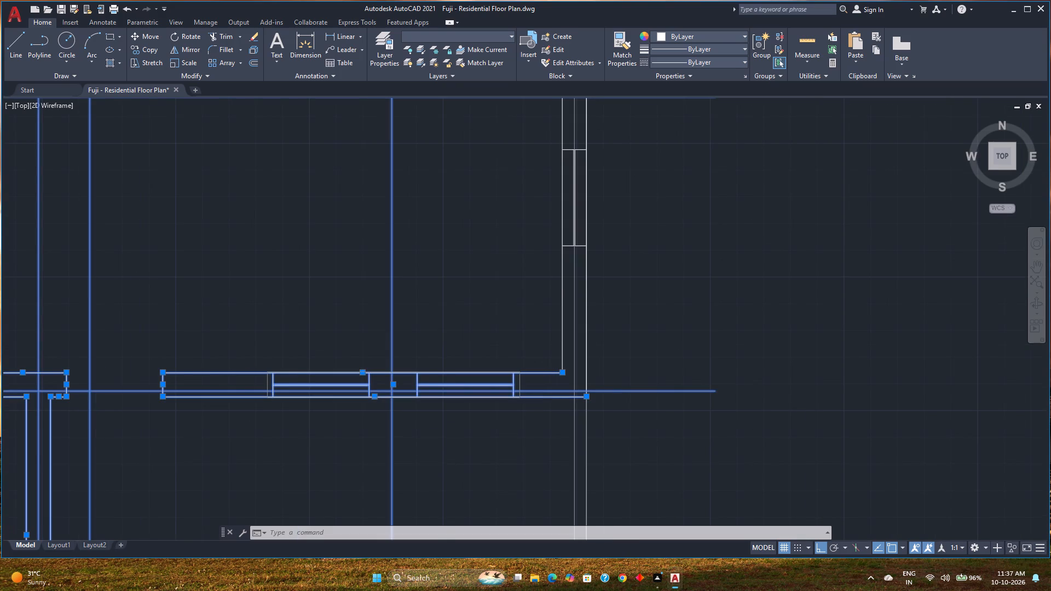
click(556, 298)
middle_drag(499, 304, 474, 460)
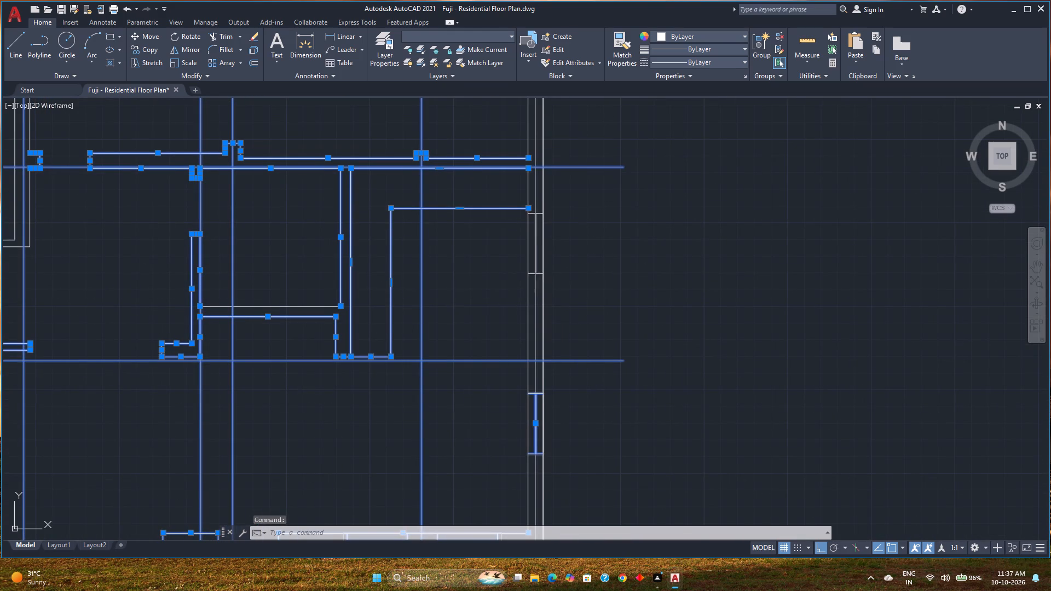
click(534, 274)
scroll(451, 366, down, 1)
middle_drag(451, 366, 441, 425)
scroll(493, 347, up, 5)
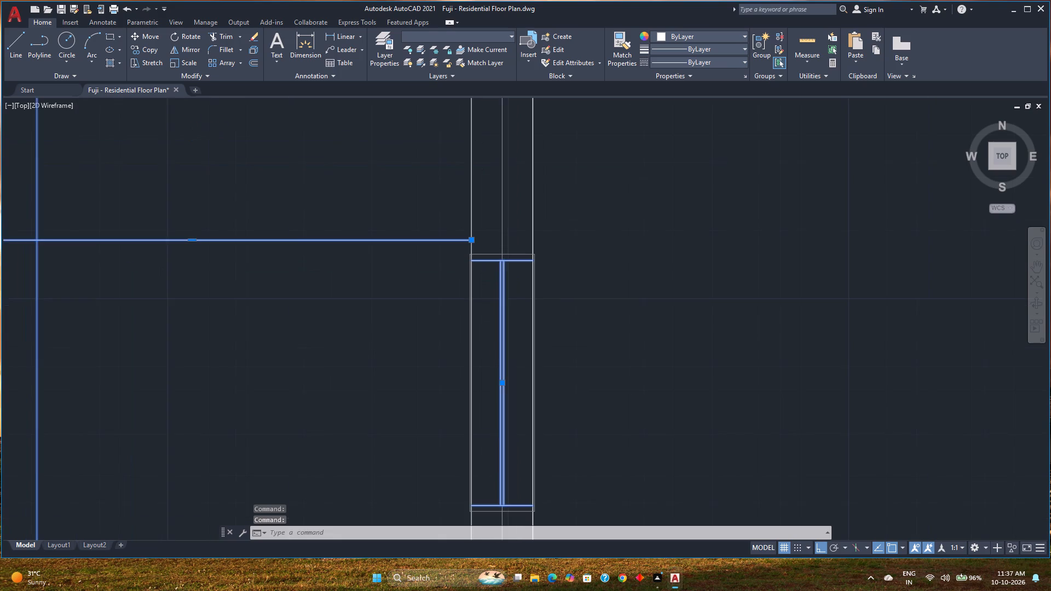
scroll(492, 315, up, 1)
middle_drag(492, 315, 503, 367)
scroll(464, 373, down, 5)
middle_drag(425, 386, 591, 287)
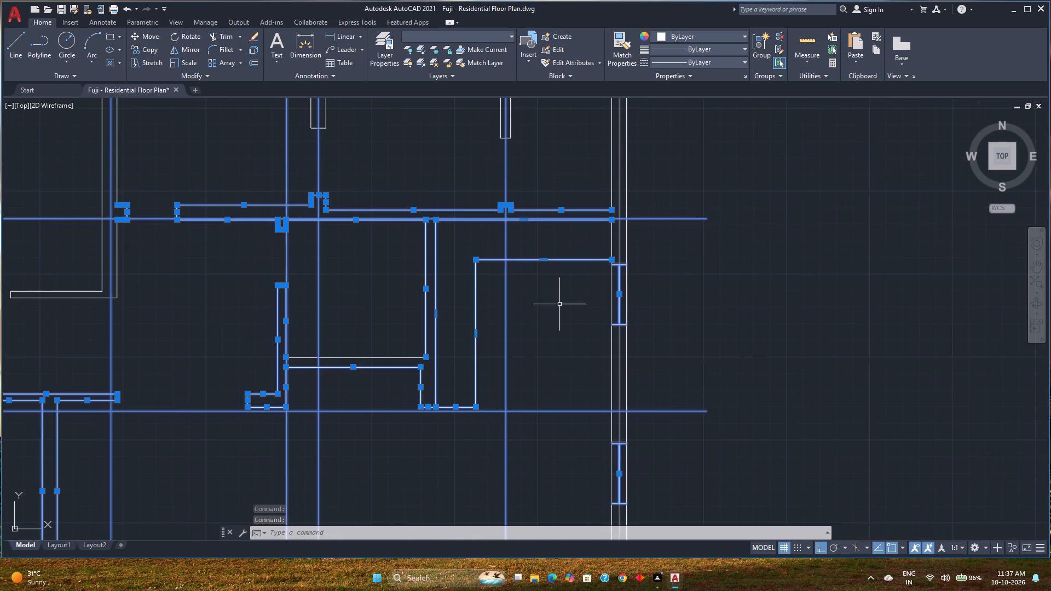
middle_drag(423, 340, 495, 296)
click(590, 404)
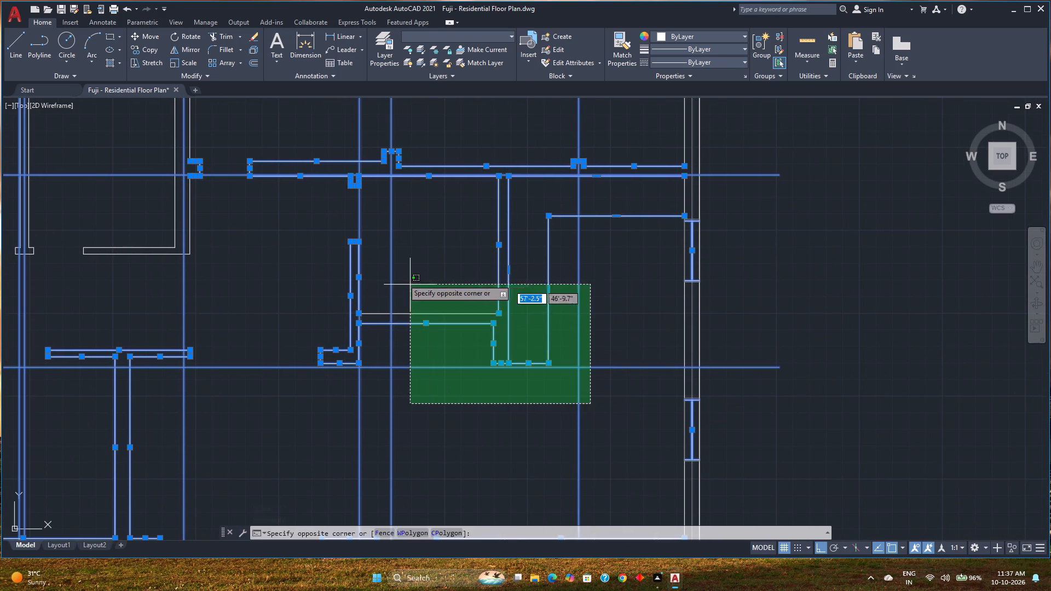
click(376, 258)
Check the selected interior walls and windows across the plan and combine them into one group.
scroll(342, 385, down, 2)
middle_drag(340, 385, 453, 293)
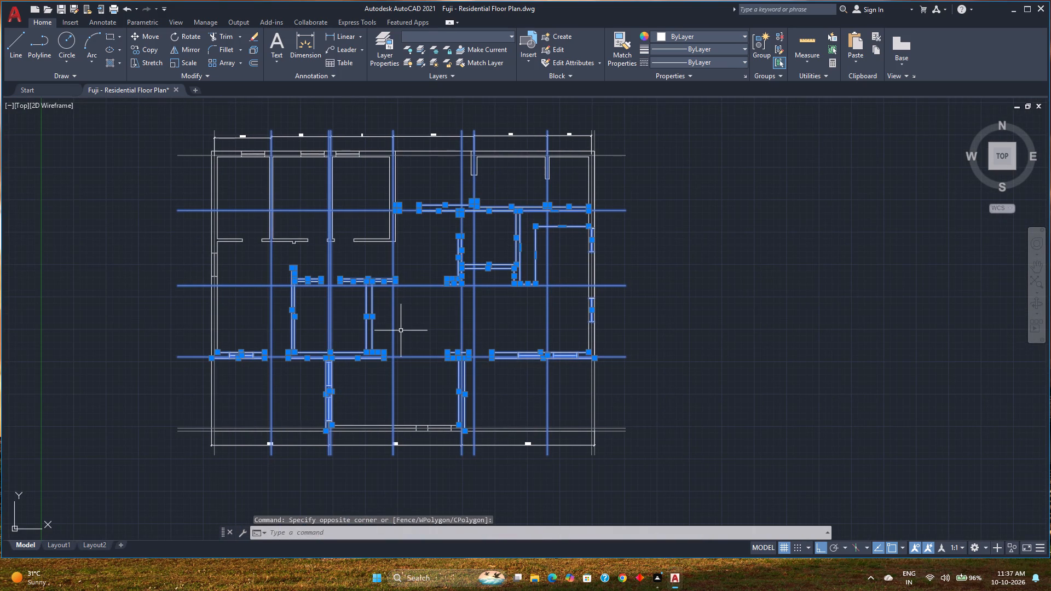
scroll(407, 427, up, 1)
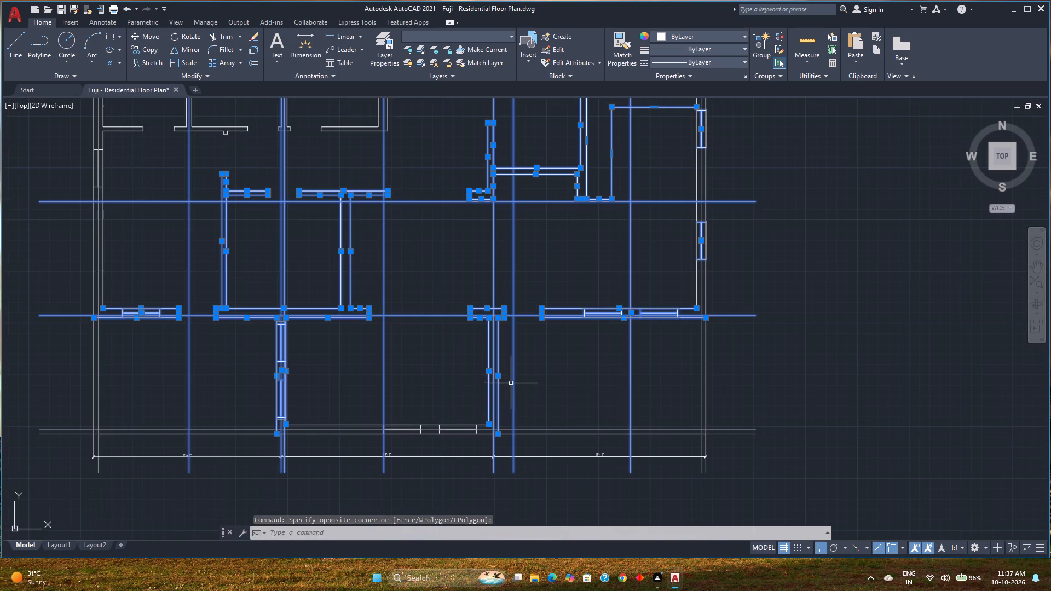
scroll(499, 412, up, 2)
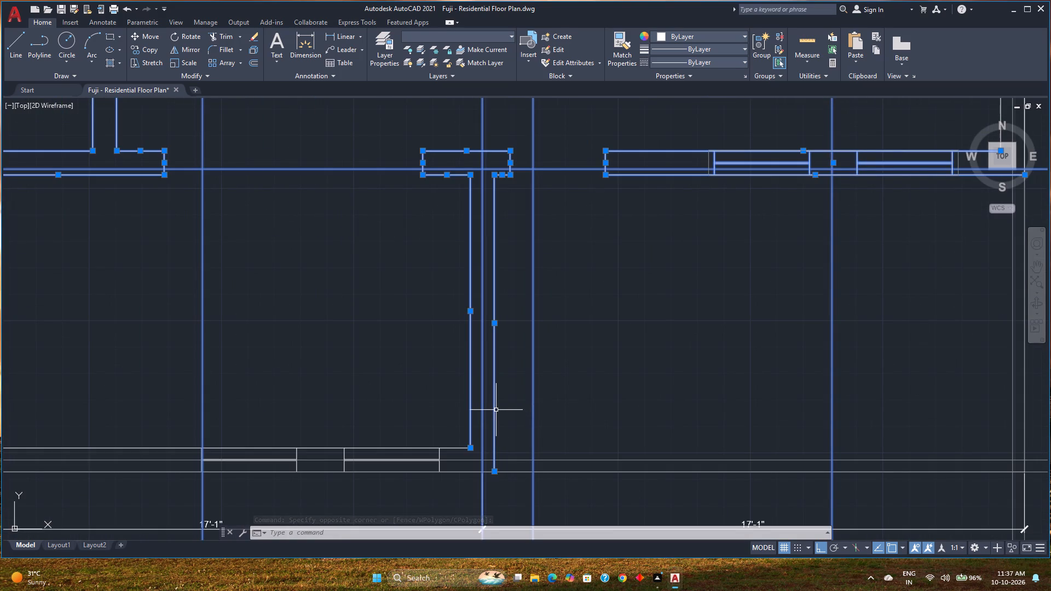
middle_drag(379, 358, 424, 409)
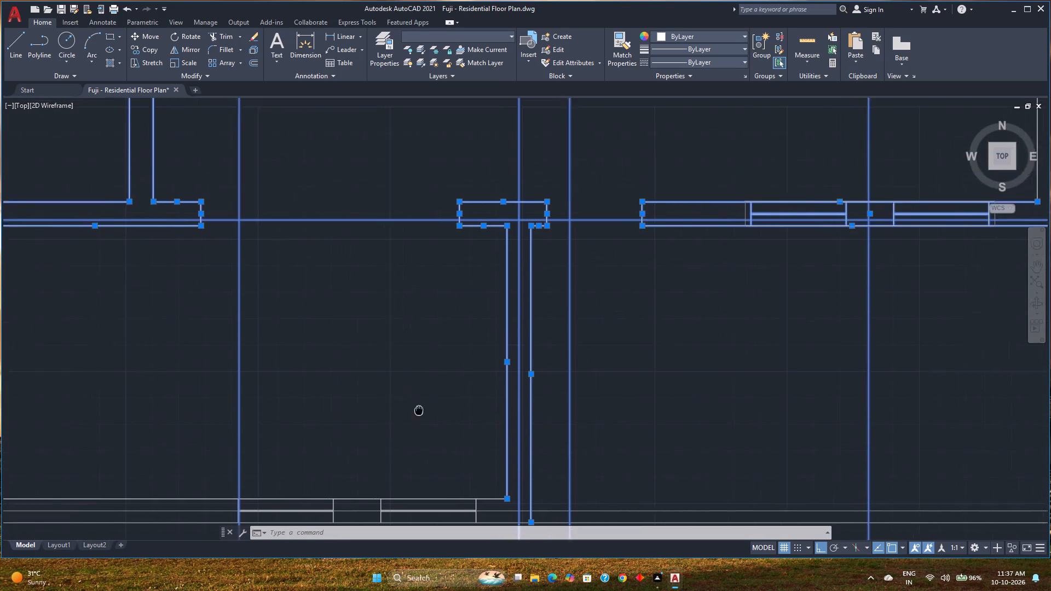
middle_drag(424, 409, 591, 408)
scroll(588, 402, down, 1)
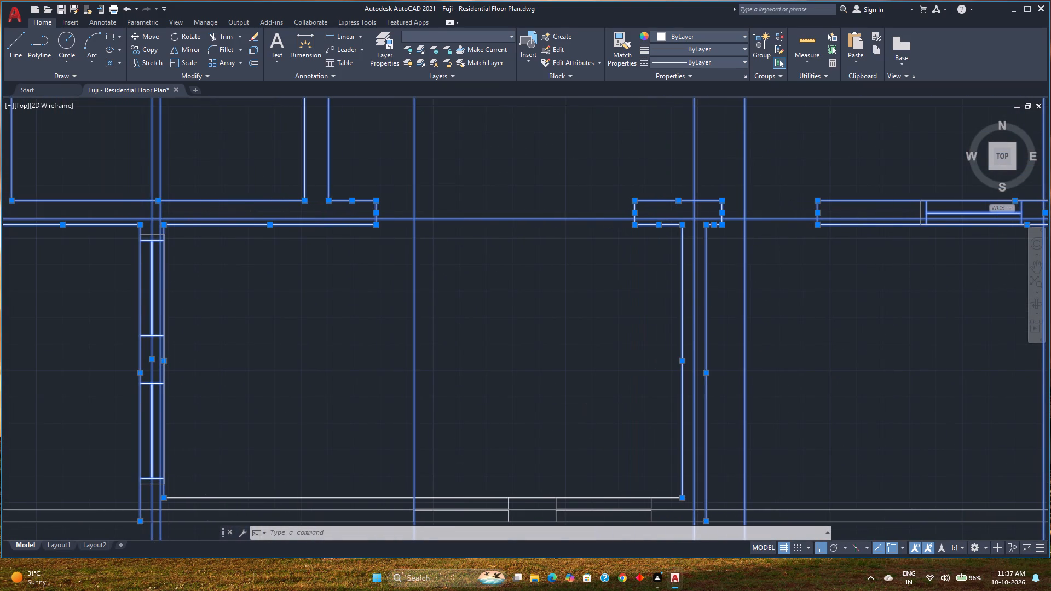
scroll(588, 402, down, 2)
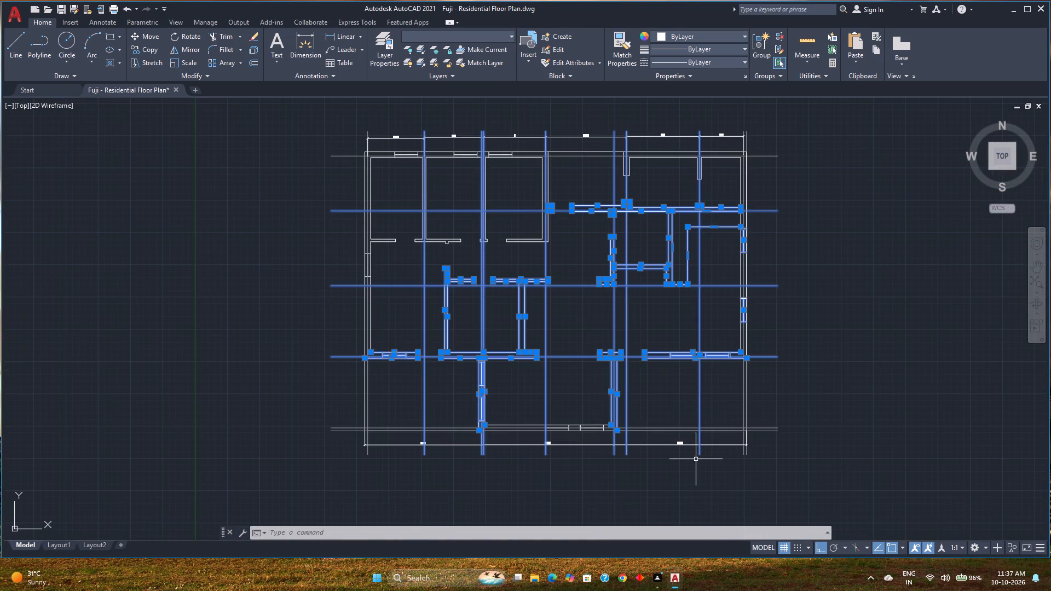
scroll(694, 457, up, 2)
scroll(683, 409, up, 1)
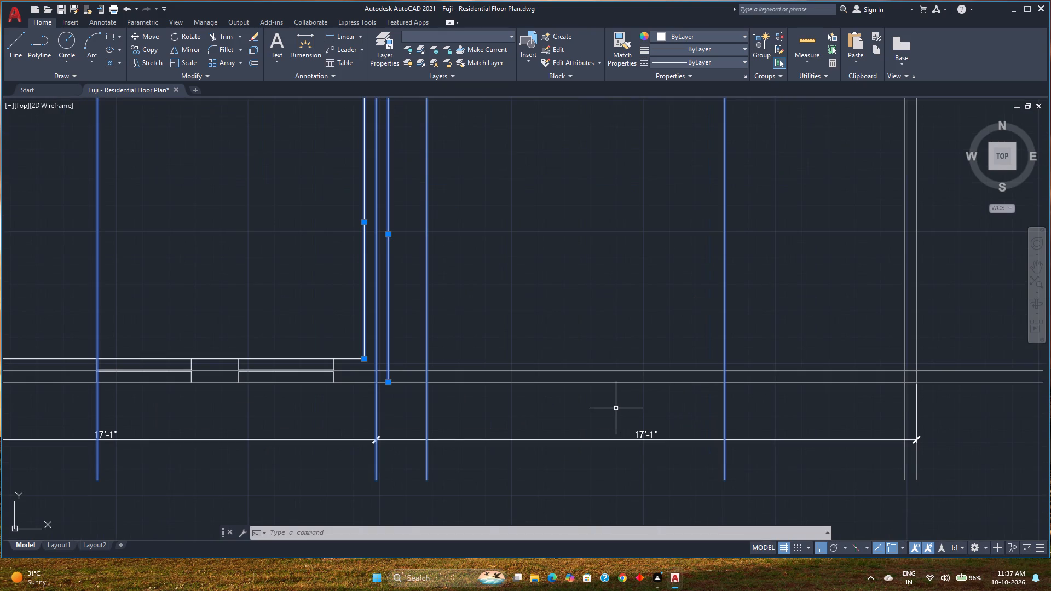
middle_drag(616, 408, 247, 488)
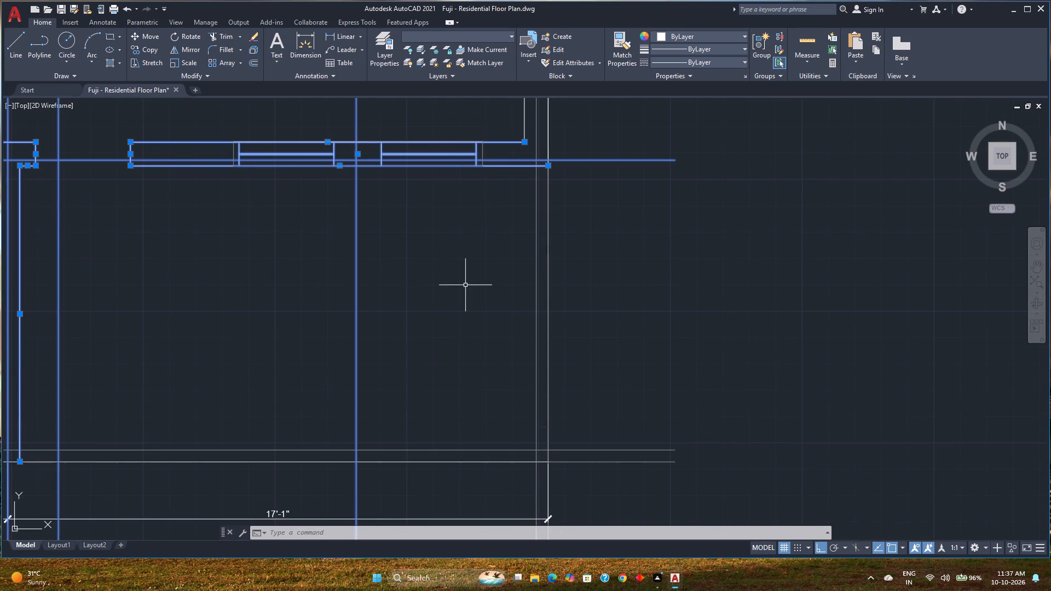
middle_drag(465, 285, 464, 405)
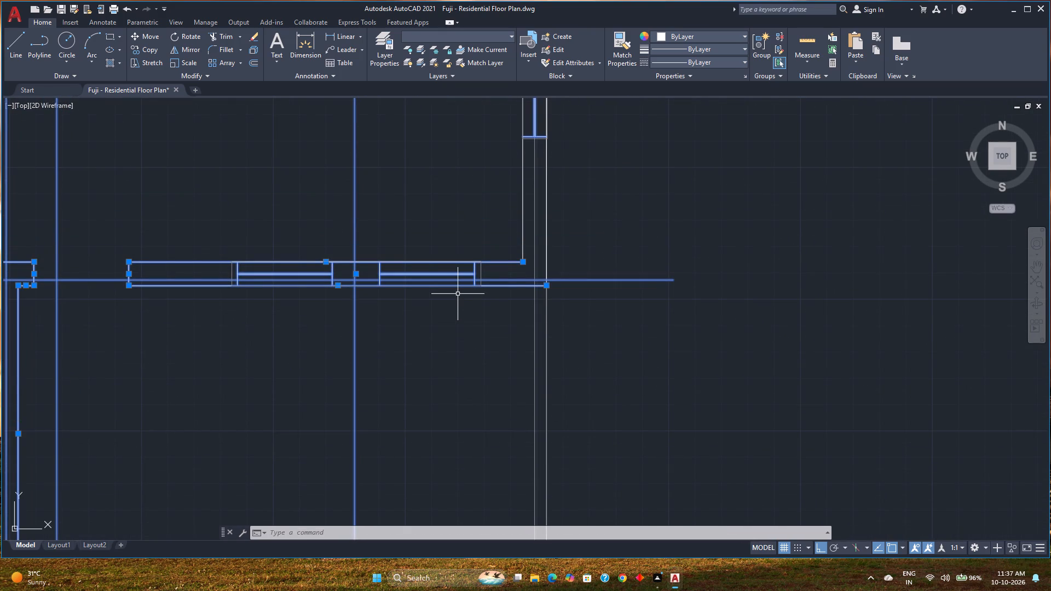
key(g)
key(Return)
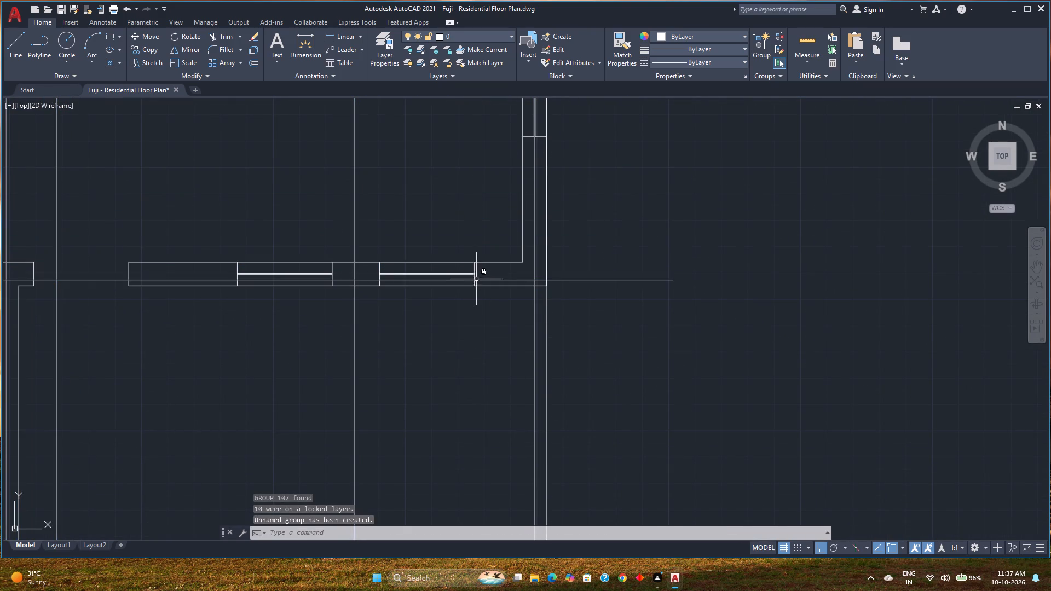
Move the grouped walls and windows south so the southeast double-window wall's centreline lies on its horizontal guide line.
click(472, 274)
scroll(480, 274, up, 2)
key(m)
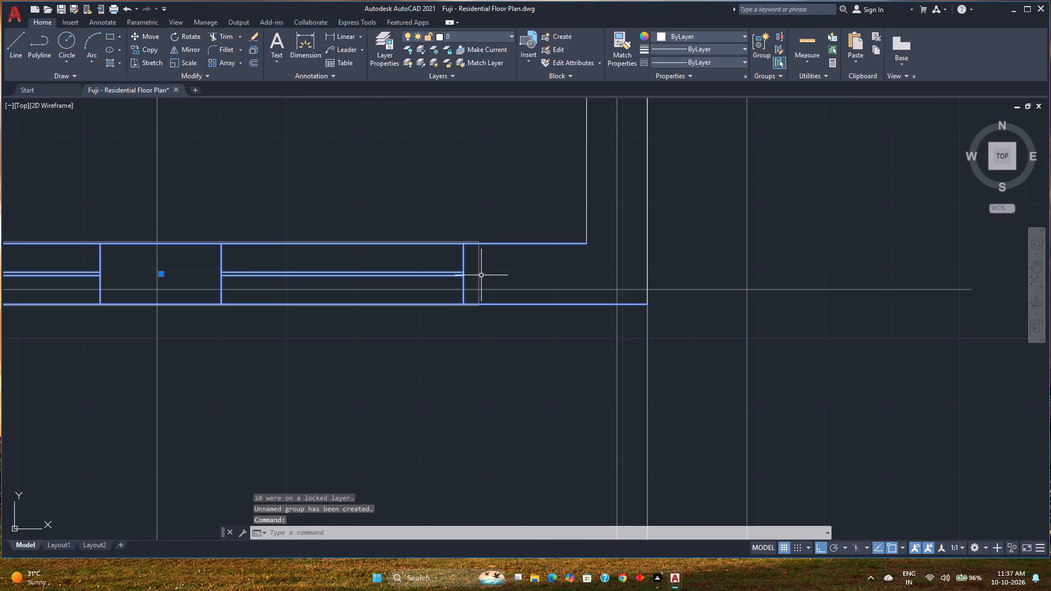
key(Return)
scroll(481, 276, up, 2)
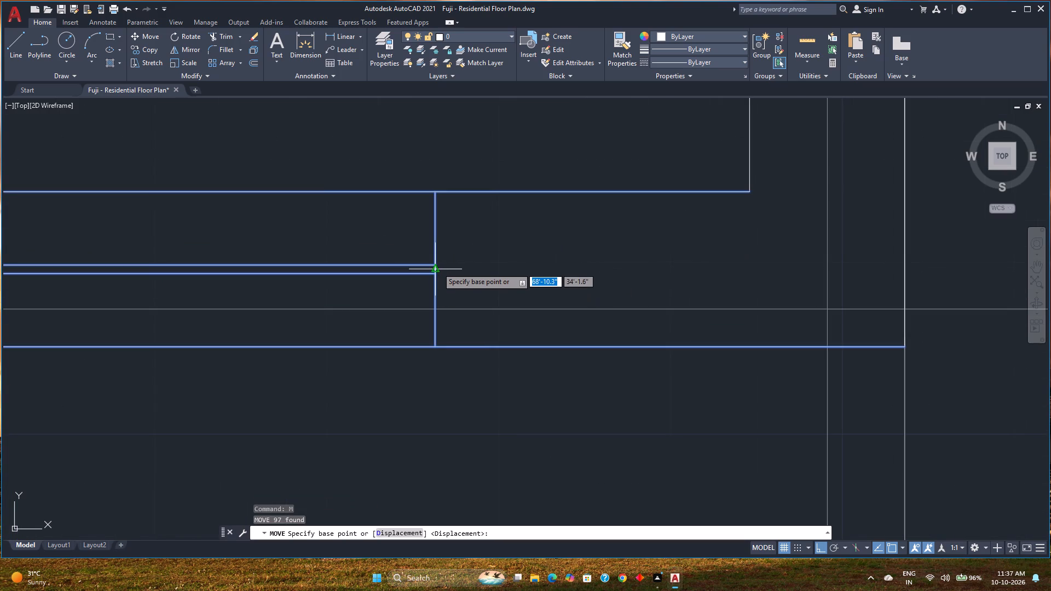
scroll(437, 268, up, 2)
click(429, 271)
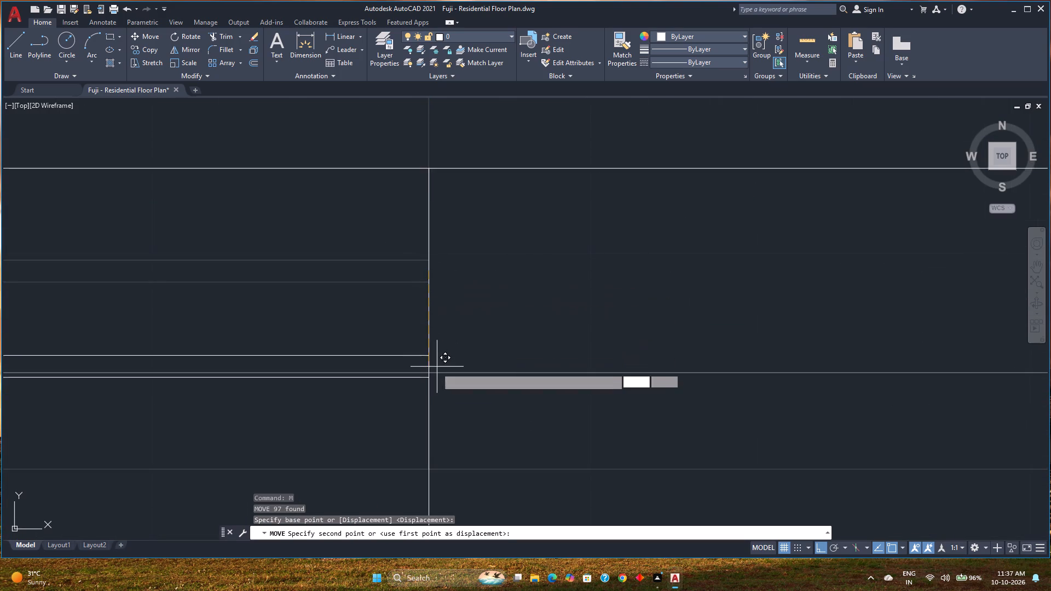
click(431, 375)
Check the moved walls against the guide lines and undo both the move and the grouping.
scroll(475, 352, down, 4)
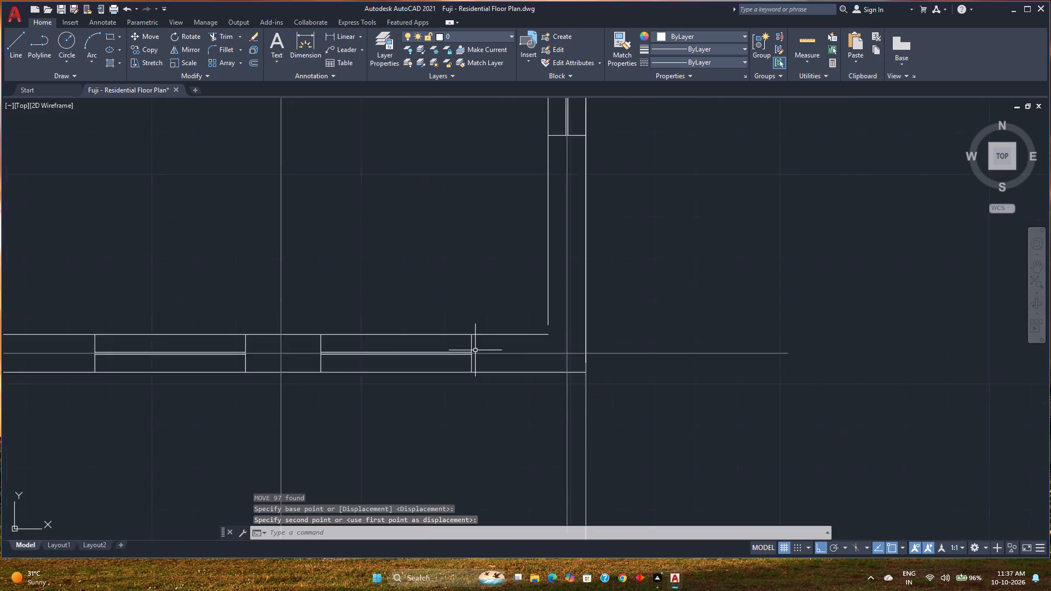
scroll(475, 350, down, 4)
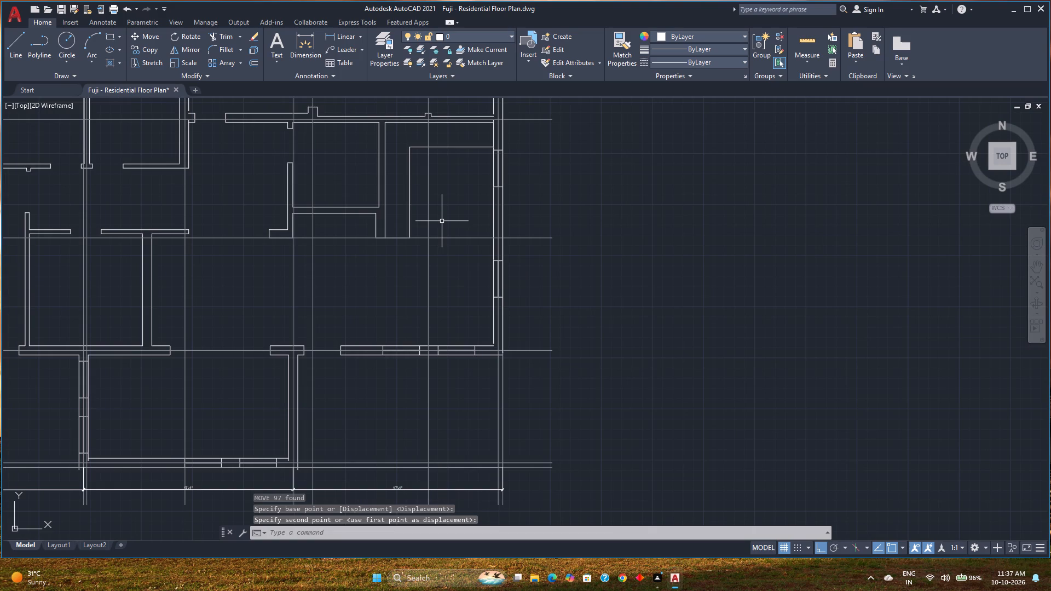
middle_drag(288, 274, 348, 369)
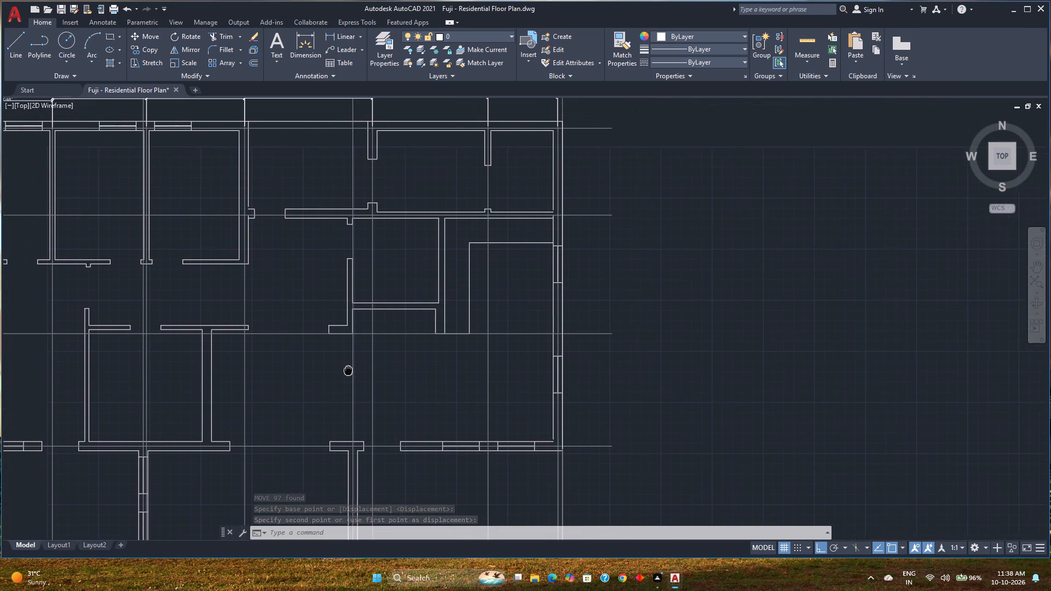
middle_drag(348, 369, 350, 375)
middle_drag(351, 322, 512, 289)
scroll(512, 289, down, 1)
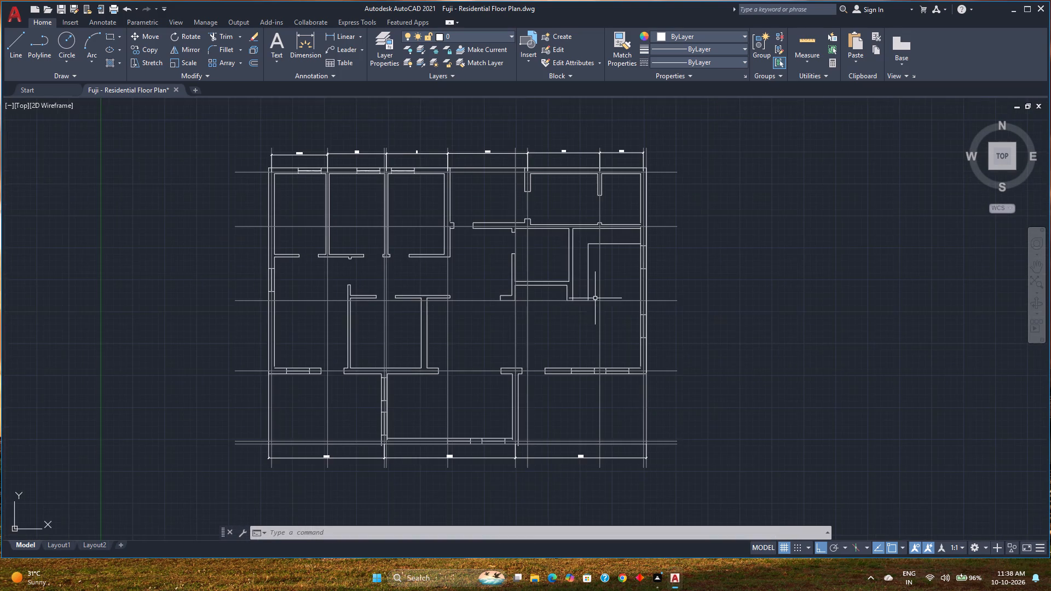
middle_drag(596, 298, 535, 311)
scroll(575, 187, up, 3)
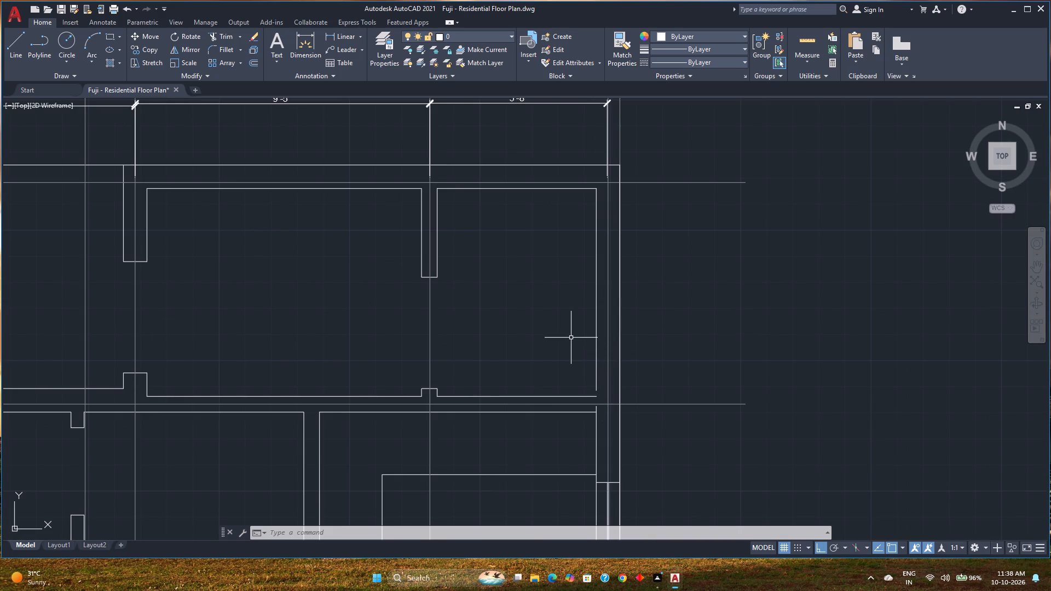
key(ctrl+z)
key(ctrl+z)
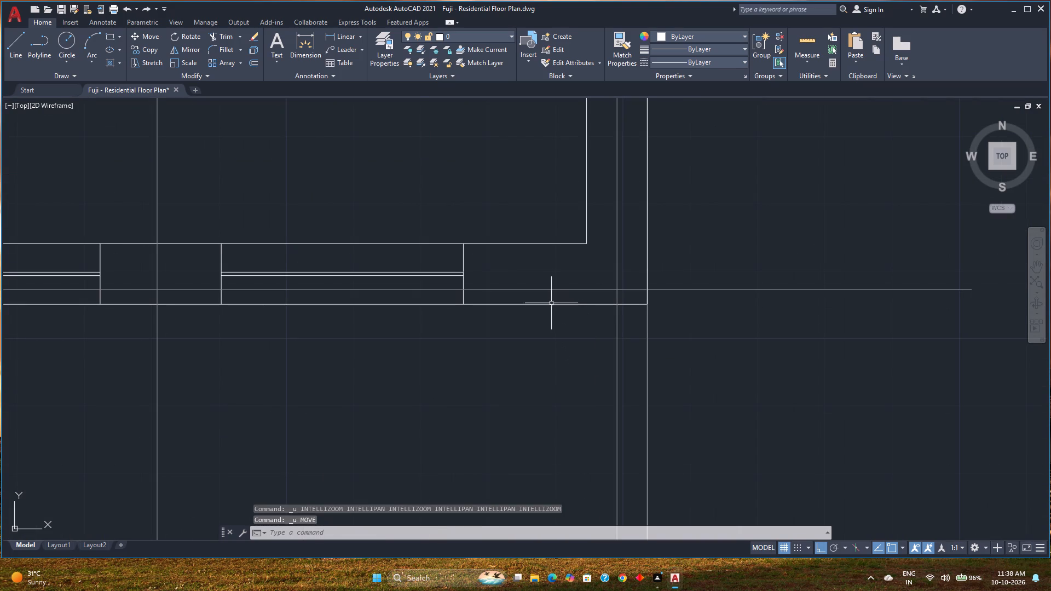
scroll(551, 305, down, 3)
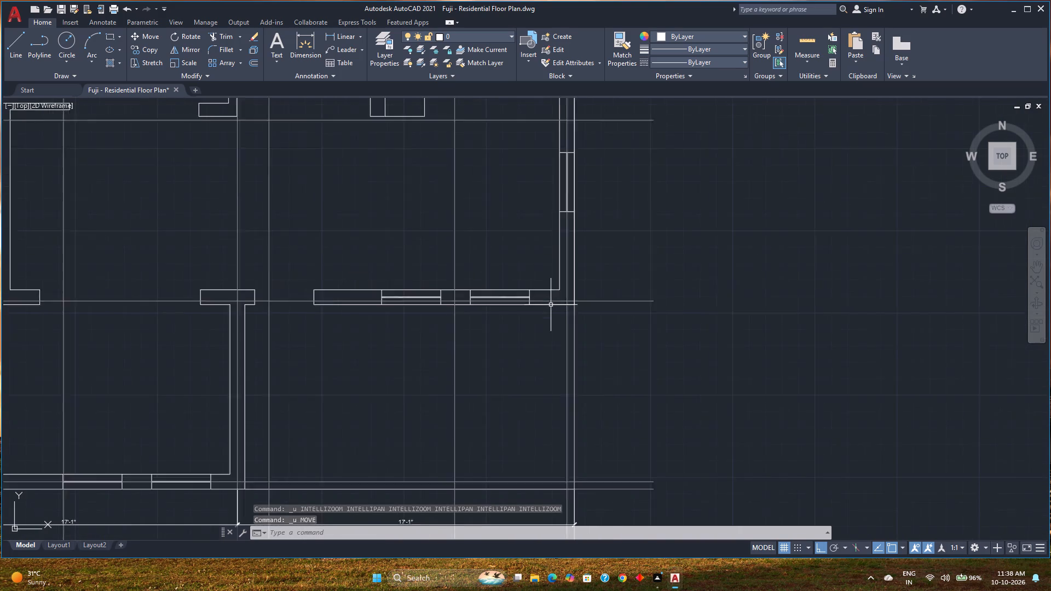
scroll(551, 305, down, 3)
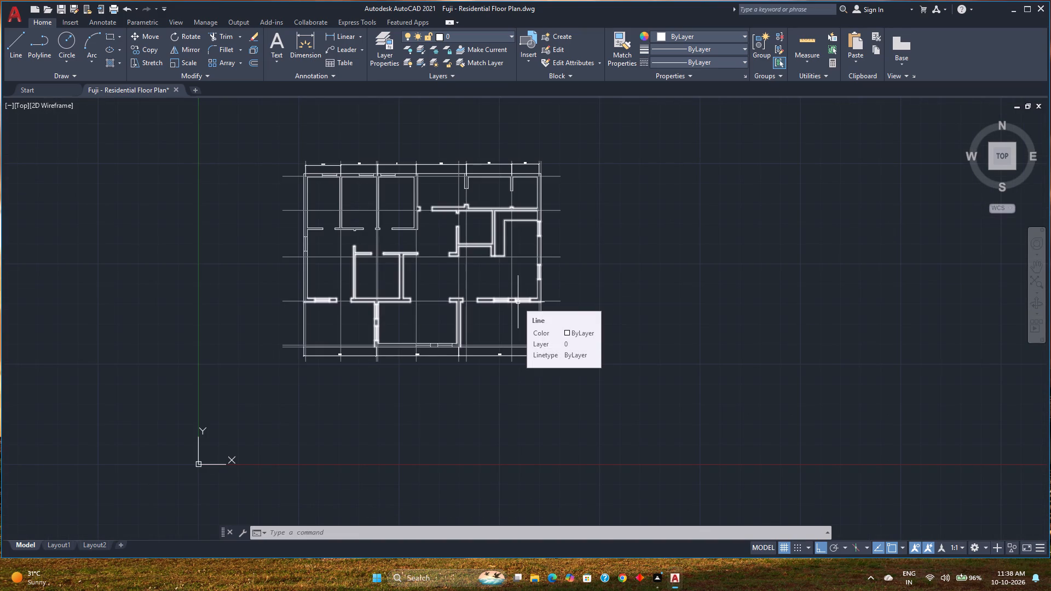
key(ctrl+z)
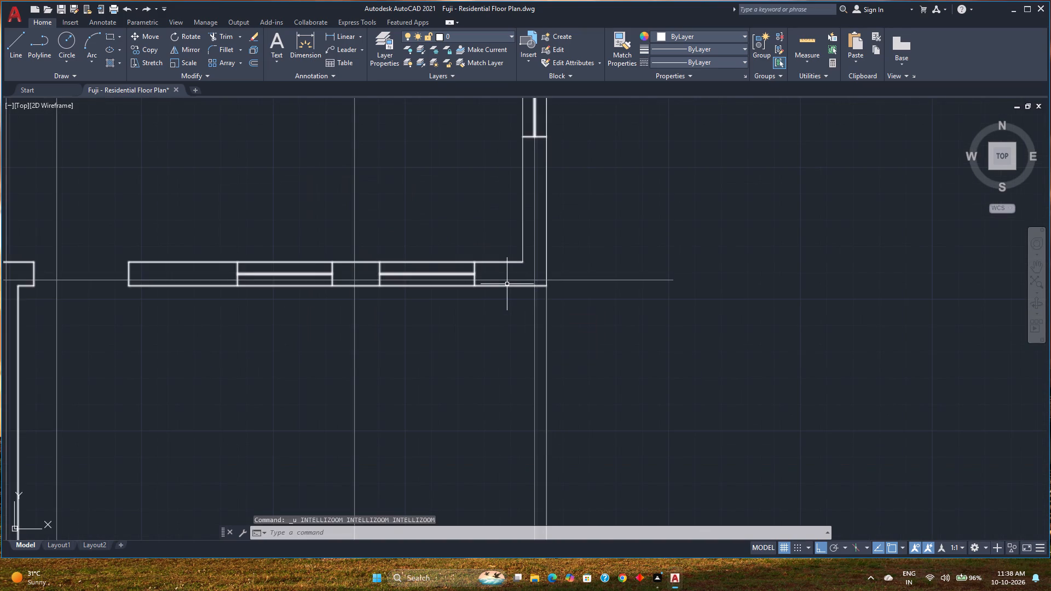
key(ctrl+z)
Select the southeast double-window wall, including both windows and the wall lines around them.
scroll(486, 312, down, 2)
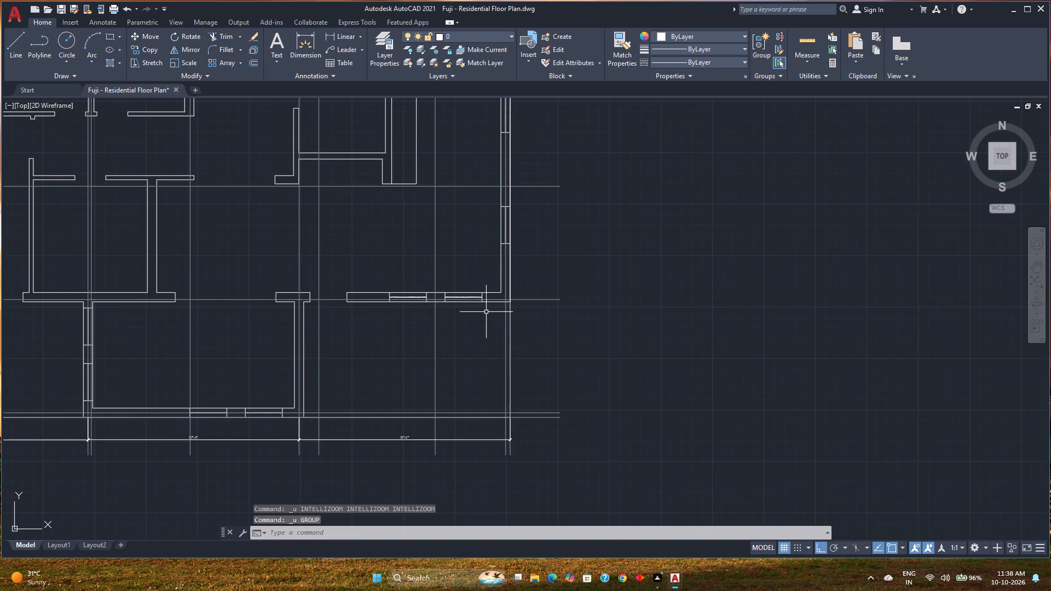
scroll(482, 326, down, 1)
scroll(506, 323, up, 2)
click(475, 323)
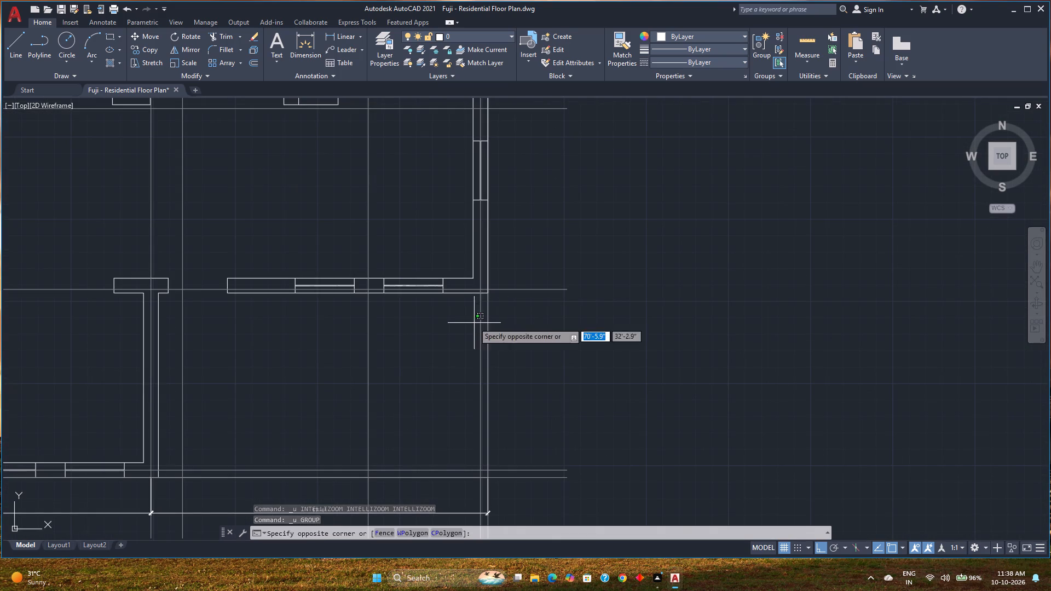
click(302, 286)
click(423, 333)
click(227, 244)
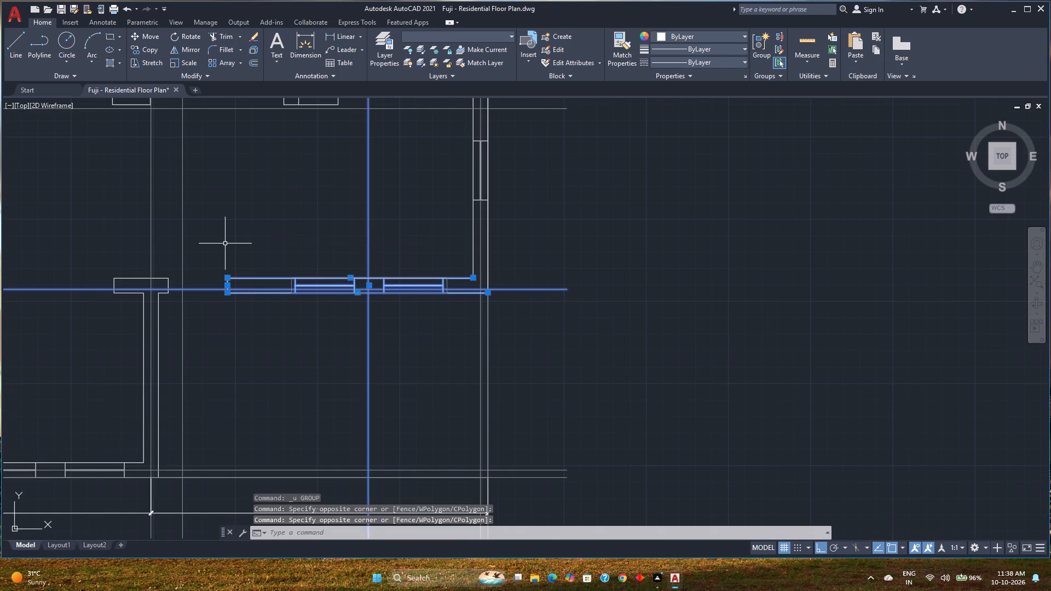
Add the south central room's side walls, its north wall segments and its west wall windows to the selection.
middle_drag(226, 244, 608, 227)
click(643, 366)
scroll(284, 234, down, 2)
middle_drag(284, 234, 520, 276)
click(503, 262)
scroll(484, 296, up, 3)
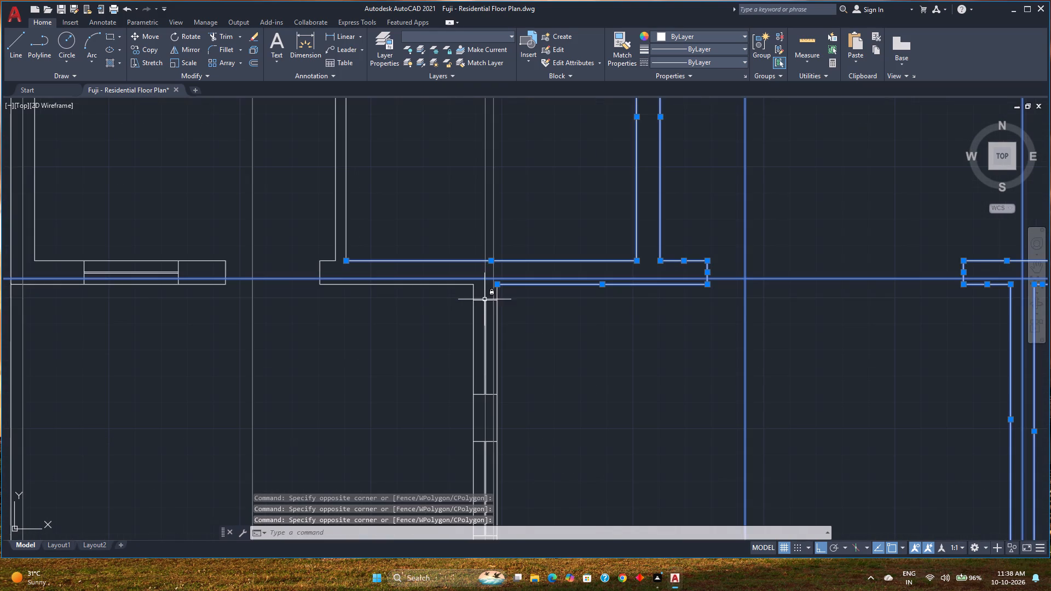
click(482, 300)
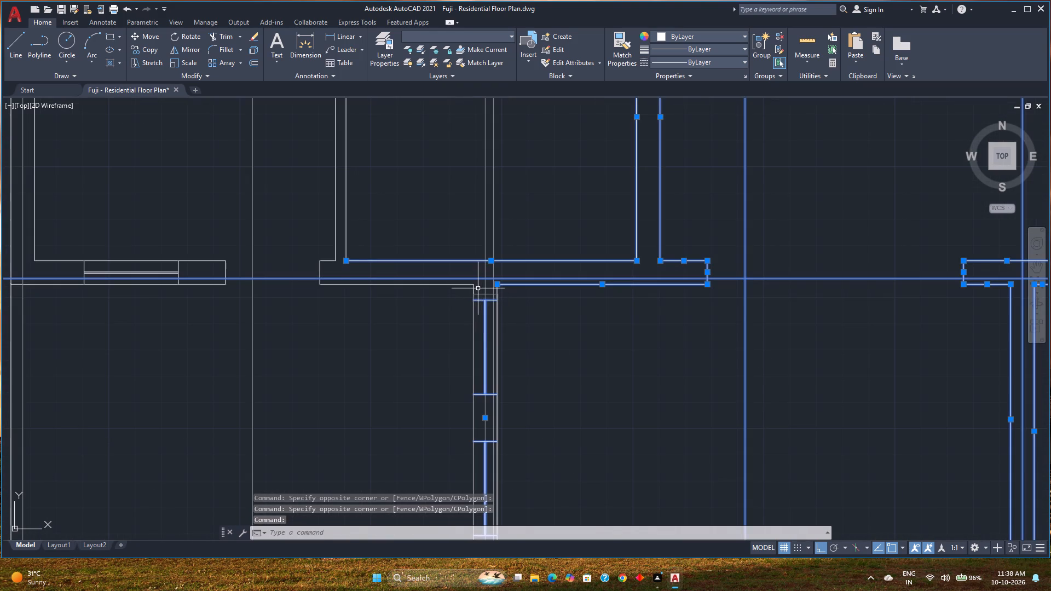
Add the remaining wall segments beside the southwest opening and the southwest window wall to the selection.
click(478, 288)
scroll(244, 238, down, 2)
middle_drag(244, 238, 368, 300)
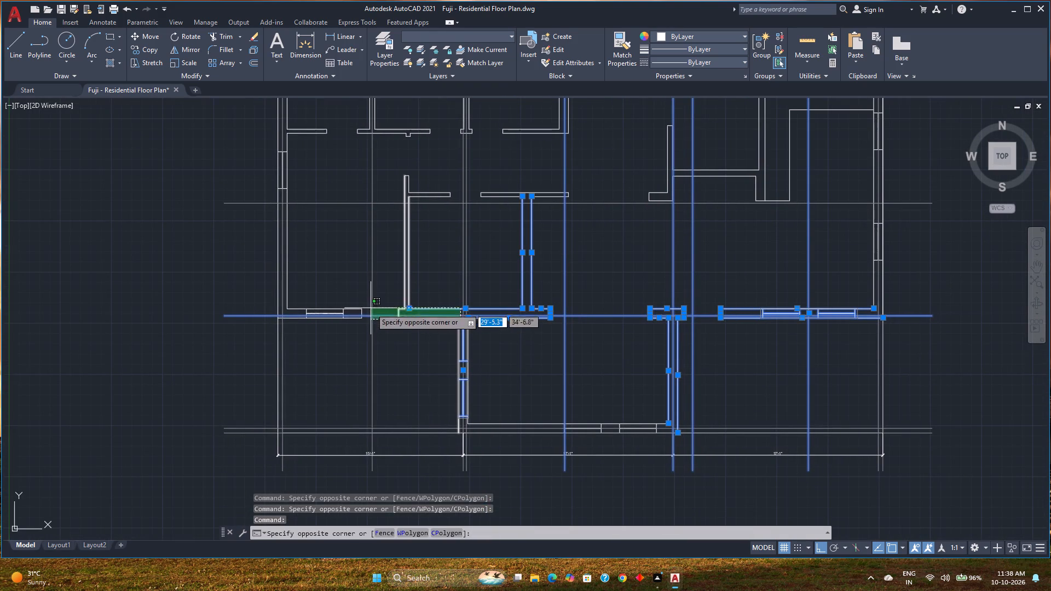
click(357, 314)
scroll(366, 310, up, 3)
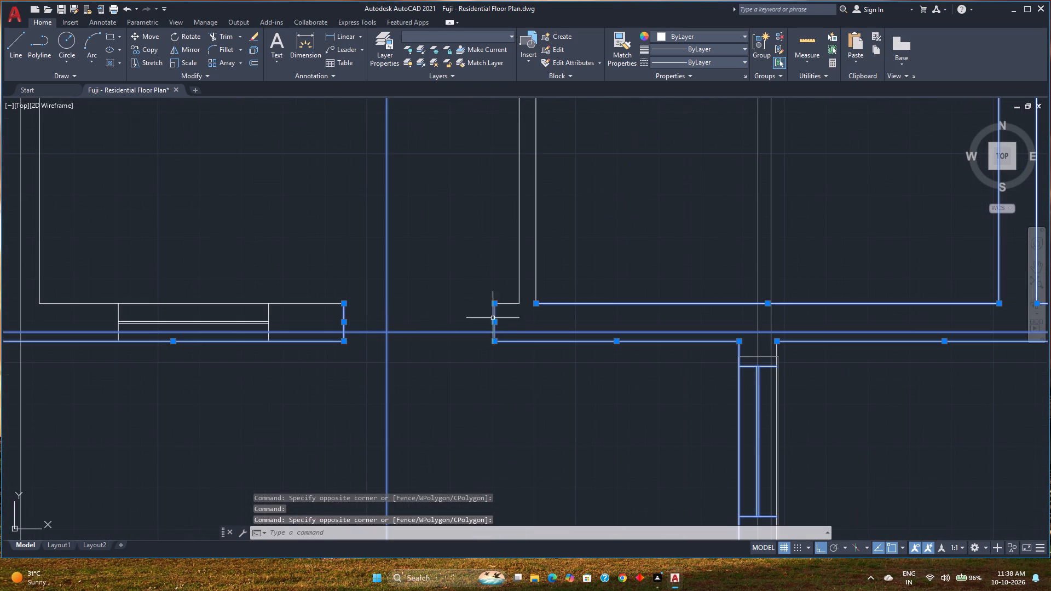
click(504, 302)
click(384, 319)
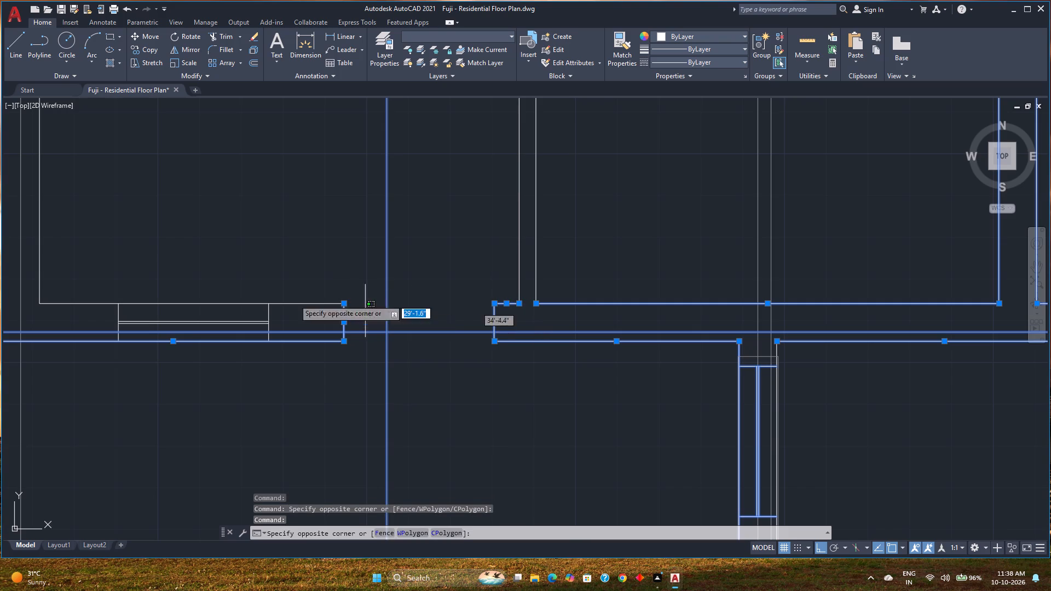
click(88, 274)
Add the interior walls across the middle of the plan and the south wall of the northeast rooms to the selection.
scroll(118, 264, down, 4)
middle_drag(153, 264, 147, 396)
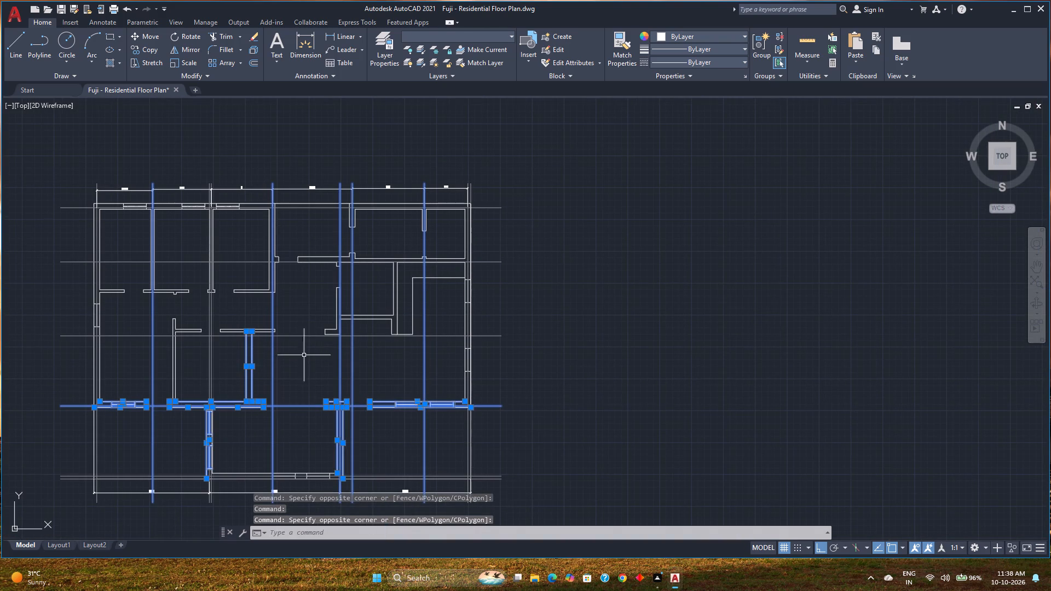
click(435, 373)
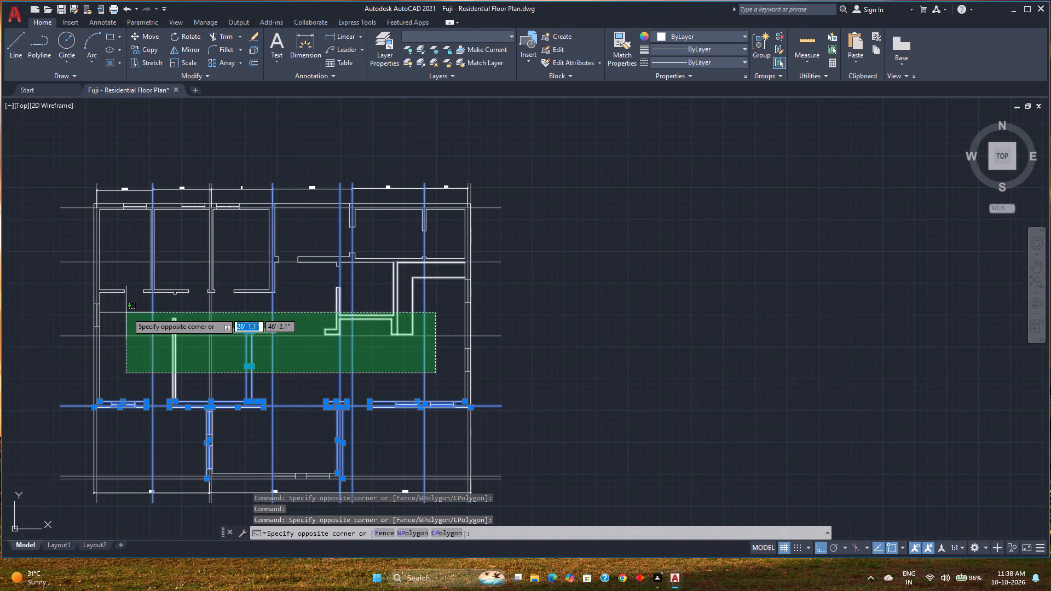
click(136, 309)
scroll(380, 294, up, 1)
middle_drag(382, 296, 380, 395)
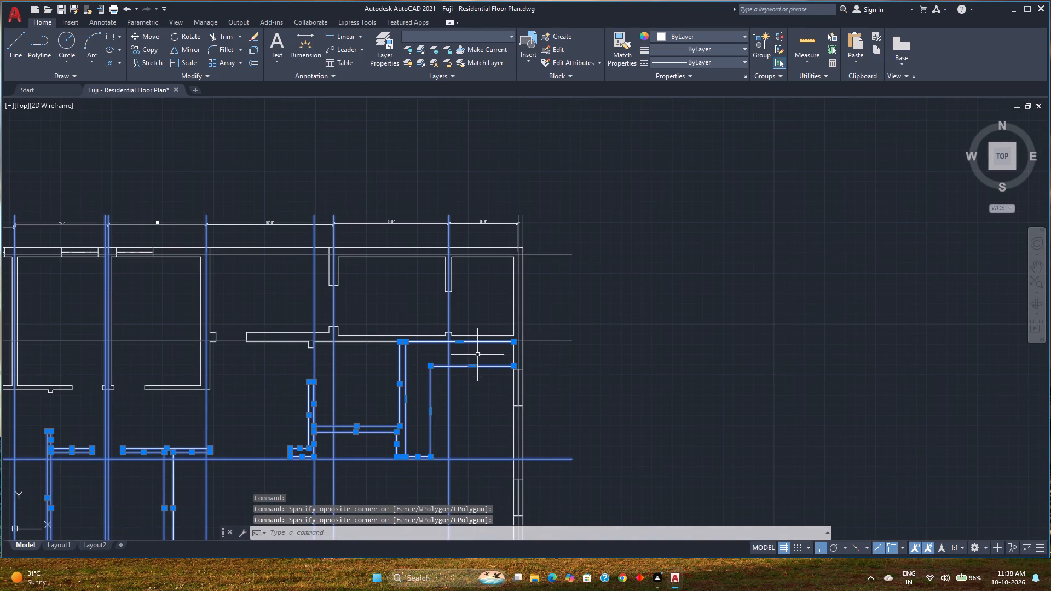
click(492, 354)
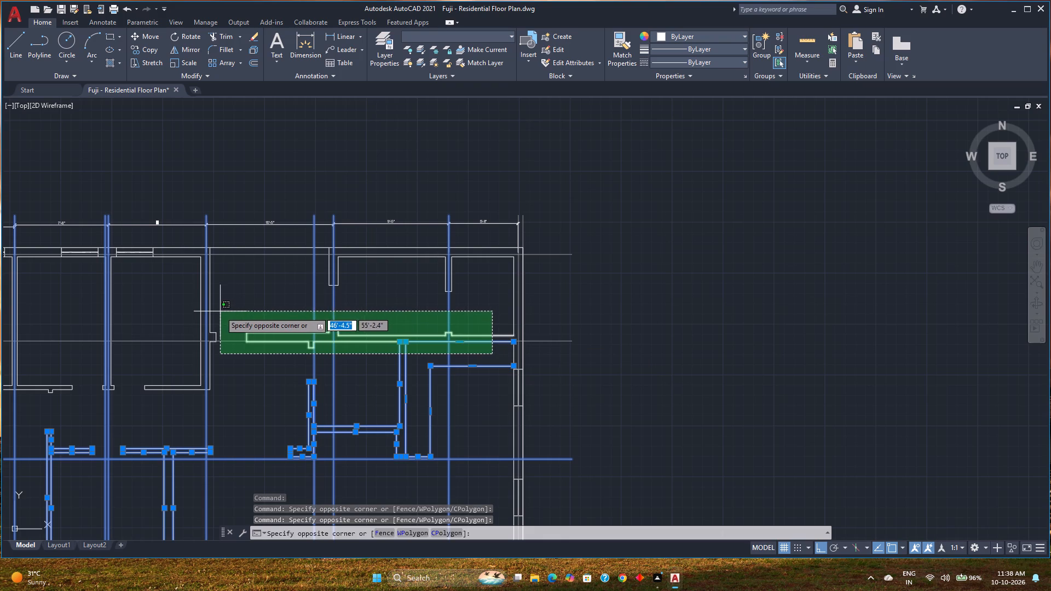
click(211, 312)
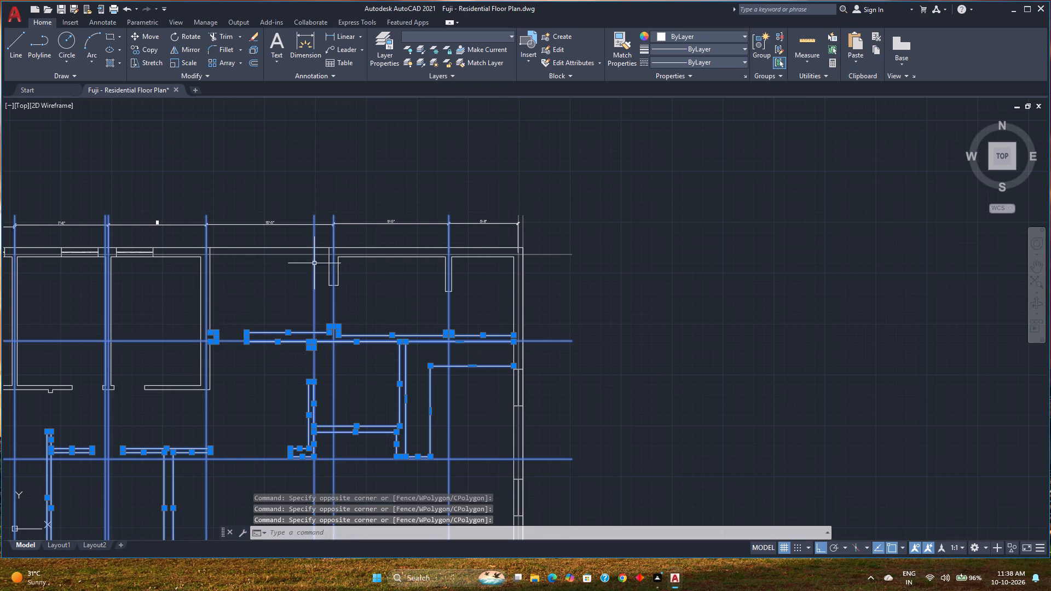
Add the two short partition stubs and the inner north wall lines of the northeast rooms to the selection.
scroll(321, 259, up, 2)
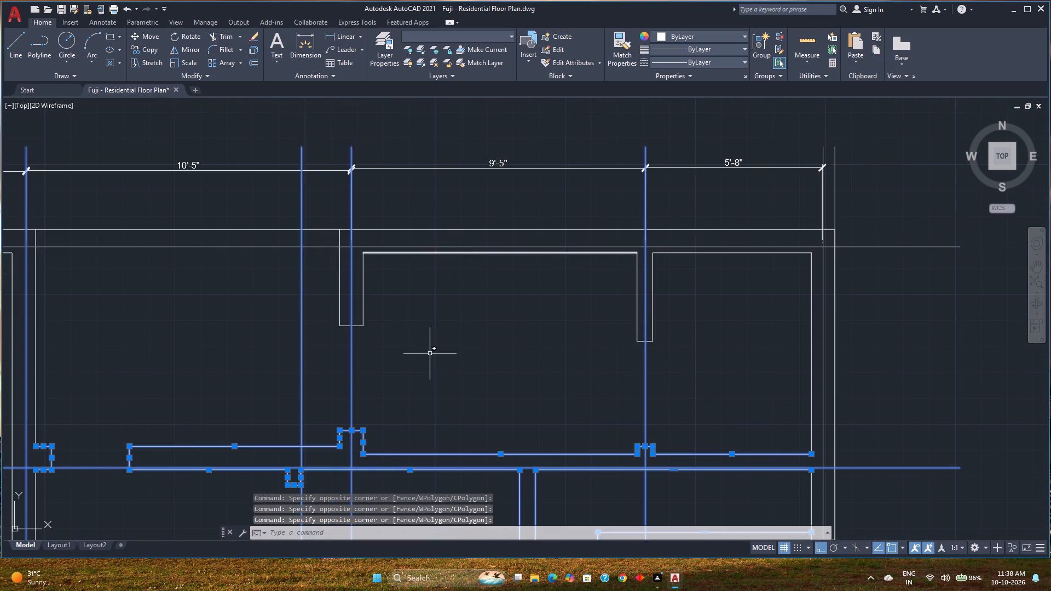
click(430, 361)
click(297, 276)
click(692, 370)
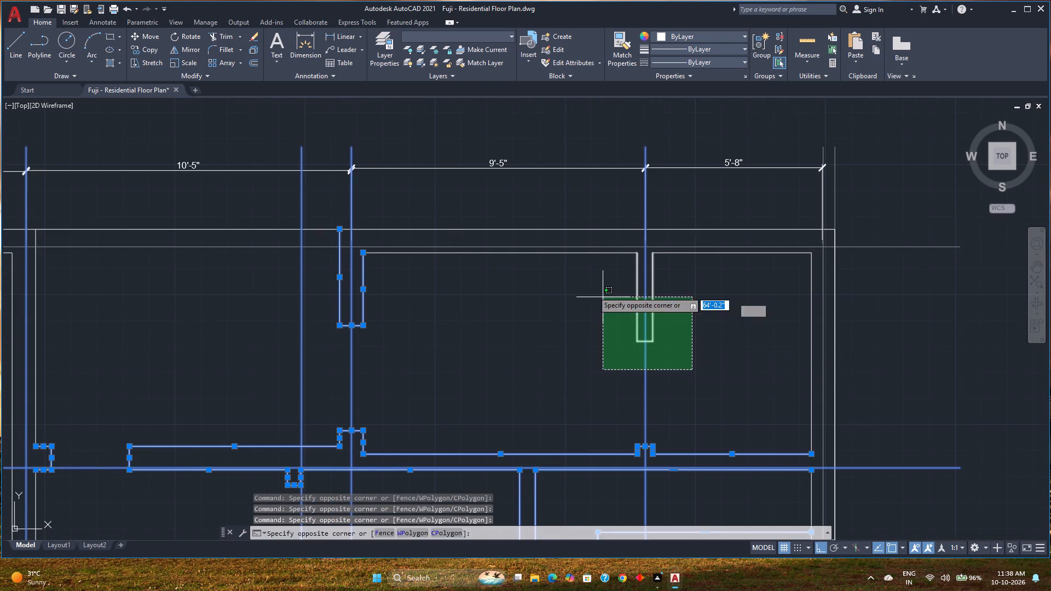
click(584, 283)
click(750, 296)
click(690, 250)
click(603, 304)
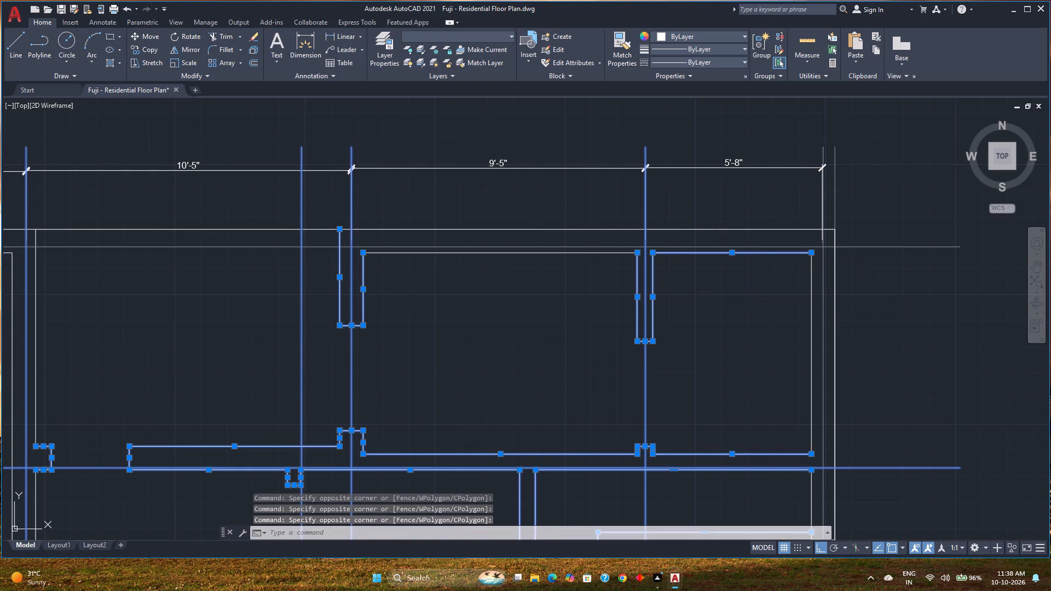
click(475, 251)
Add the three northwest rooms' inner north wall lines, windows and dividing walls to the selection.
middle_drag(410, 320, 679, 312)
scroll(368, 317, down, 1)
middle_drag(368, 317, 643, 320)
click(536, 275)
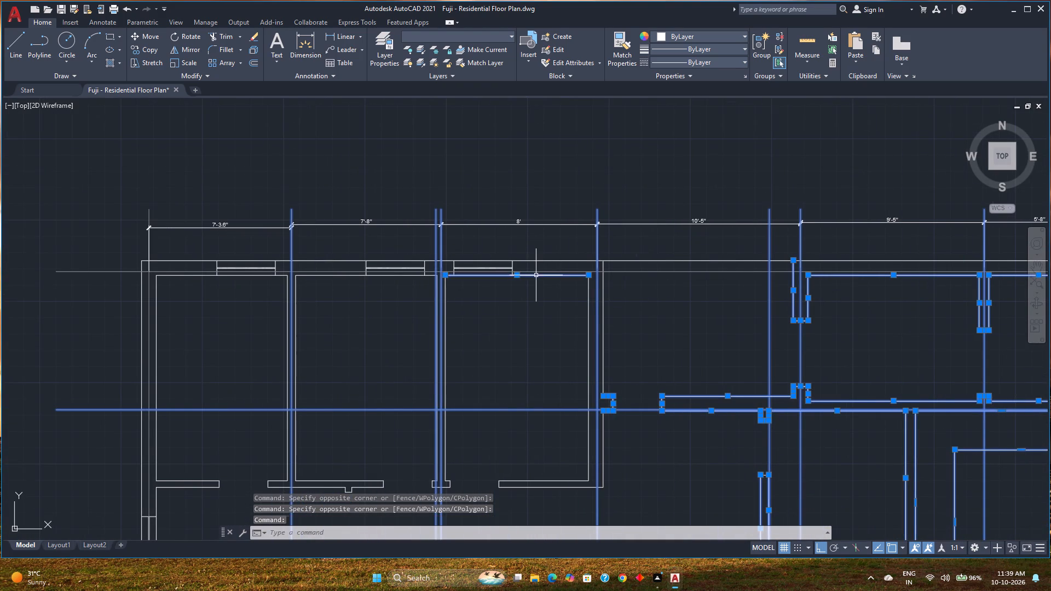
click(549, 320)
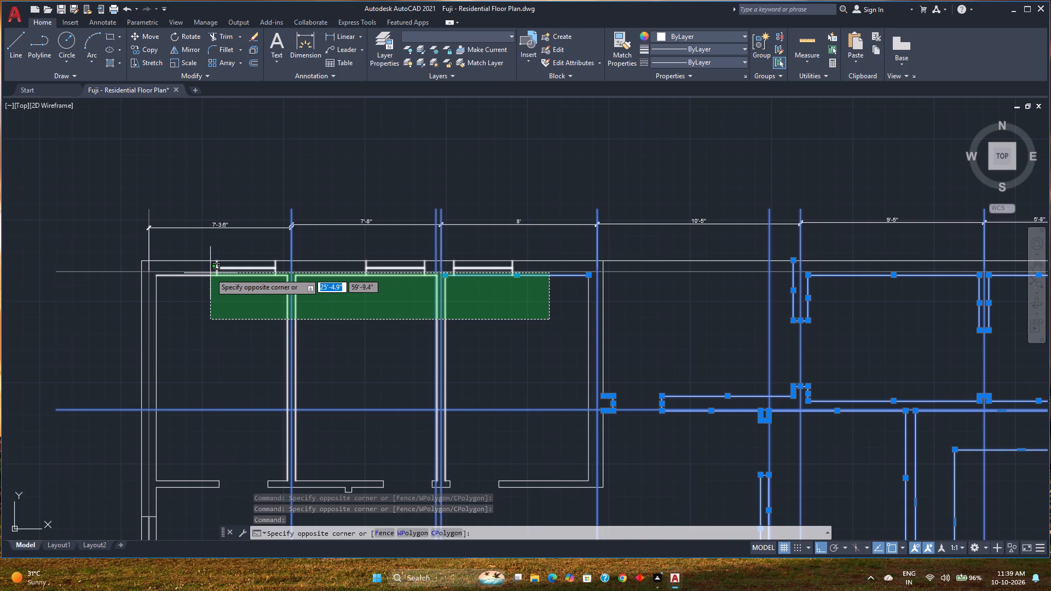
click(210, 273)
Check the selected north walls and add the two east wall windows to the selection.
scroll(194, 292, up, 2)
middle_drag(194, 292, 215, 299)
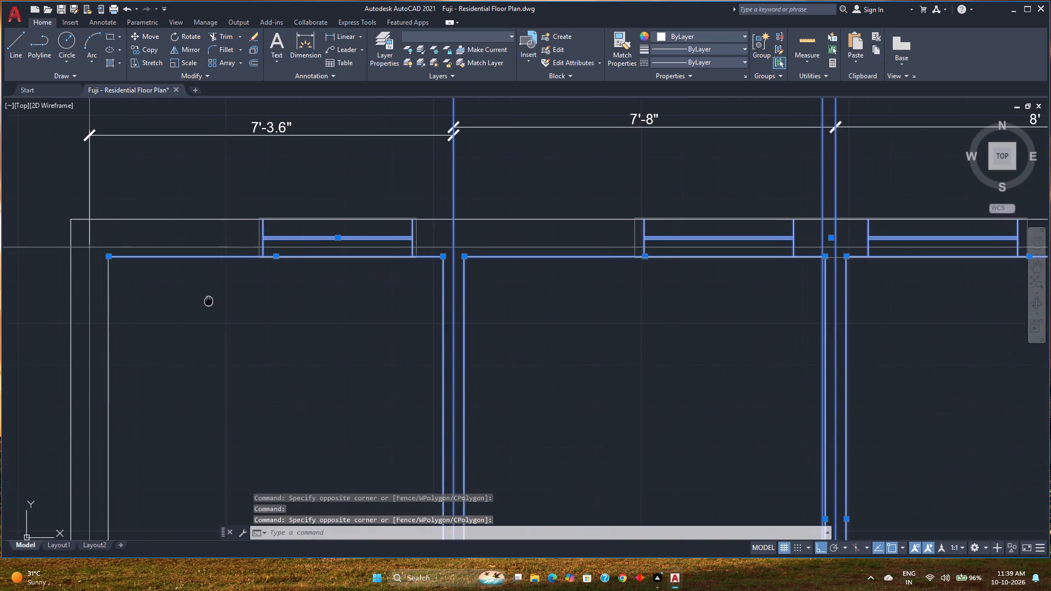
middle_drag(215, 299, 227, 296)
scroll(227, 296, down, 2)
middle_drag(578, 315, 184, 297)
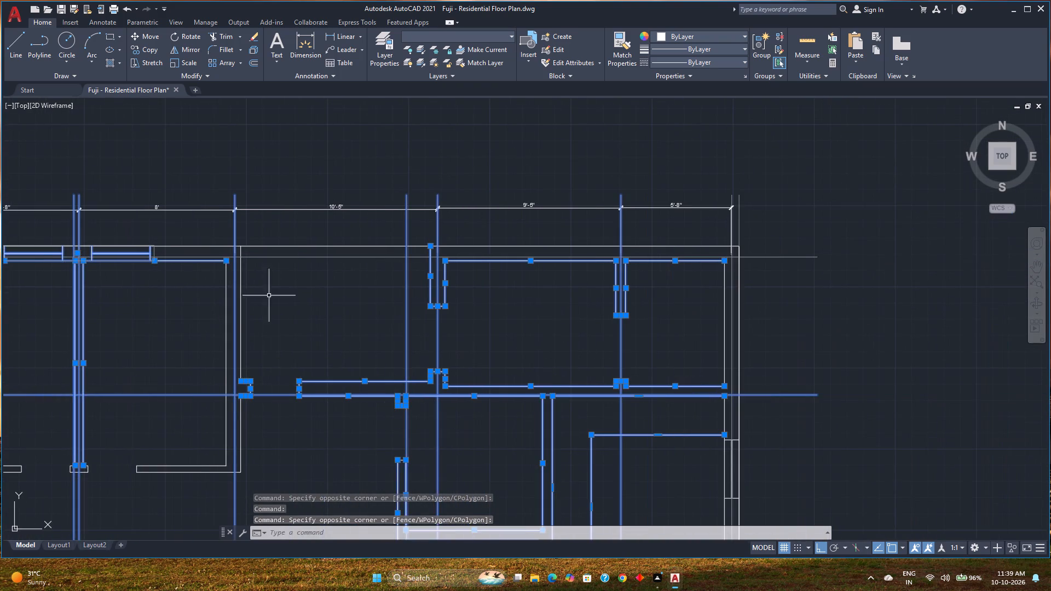
scroll(315, 287, up, 2)
middle_drag(315, 287, 367, 273)
scroll(367, 273, down, 2)
middle_drag(540, 309, 343, 263)
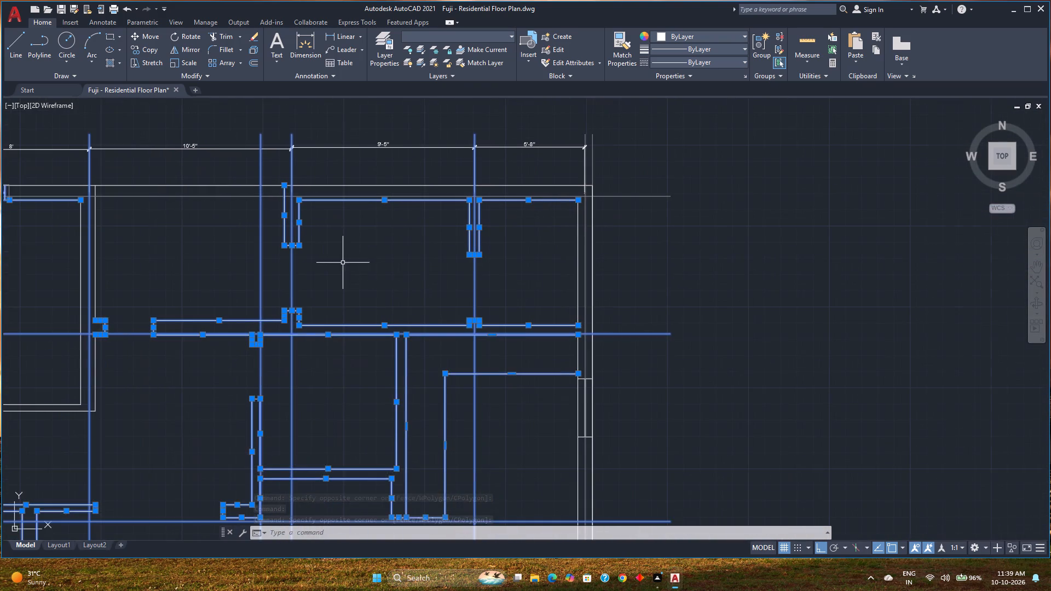
middle_drag(411, 315, 416, 270)
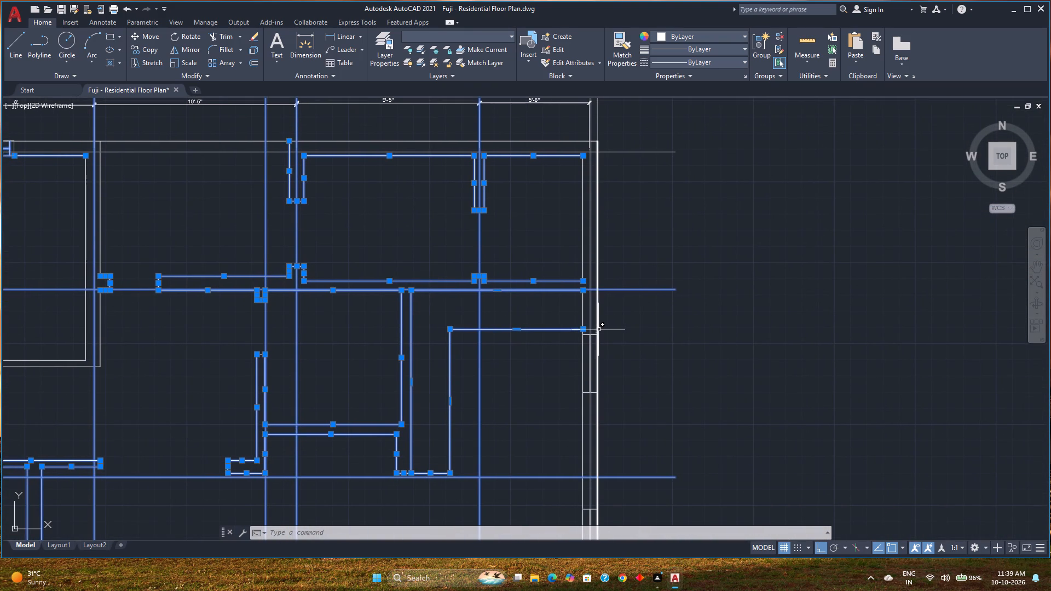
click(594, 335)
middle_drag(575, 399, 544, 304)
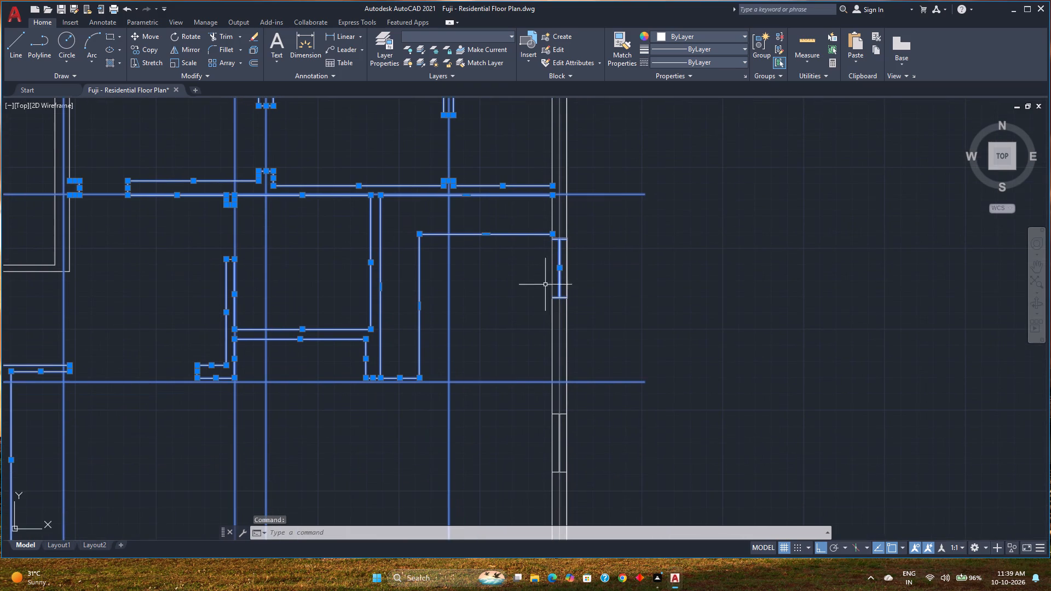
click(563, 414)
Check the northwest rooms' south walls against the selection and add the west wall window.
middle_drag(451, 336, 538, 300)
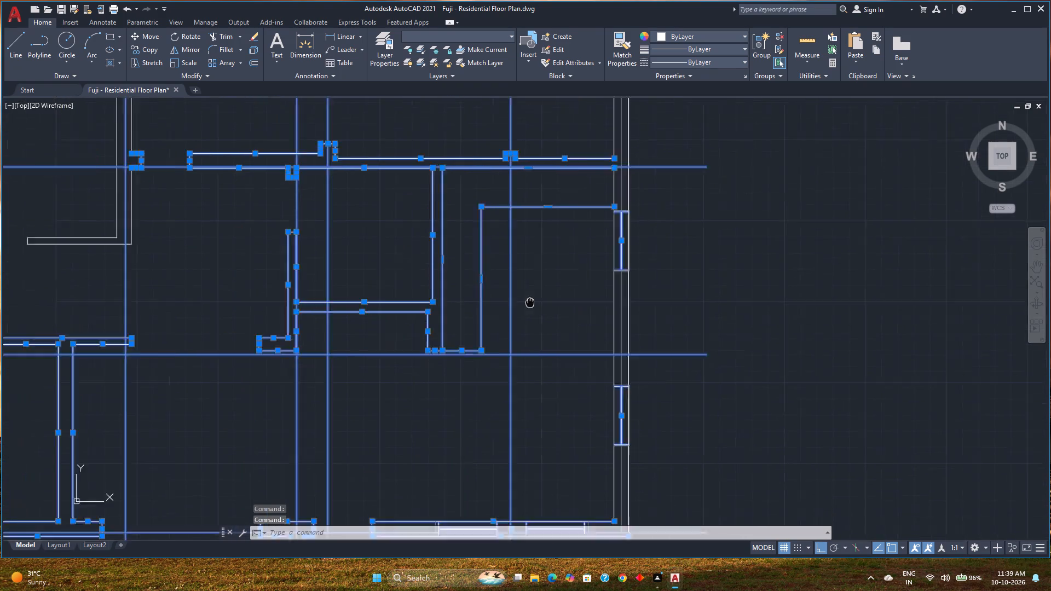
middle_drag(538, 300, 610, 284)
middle_drag(324, 304, 563, 385)
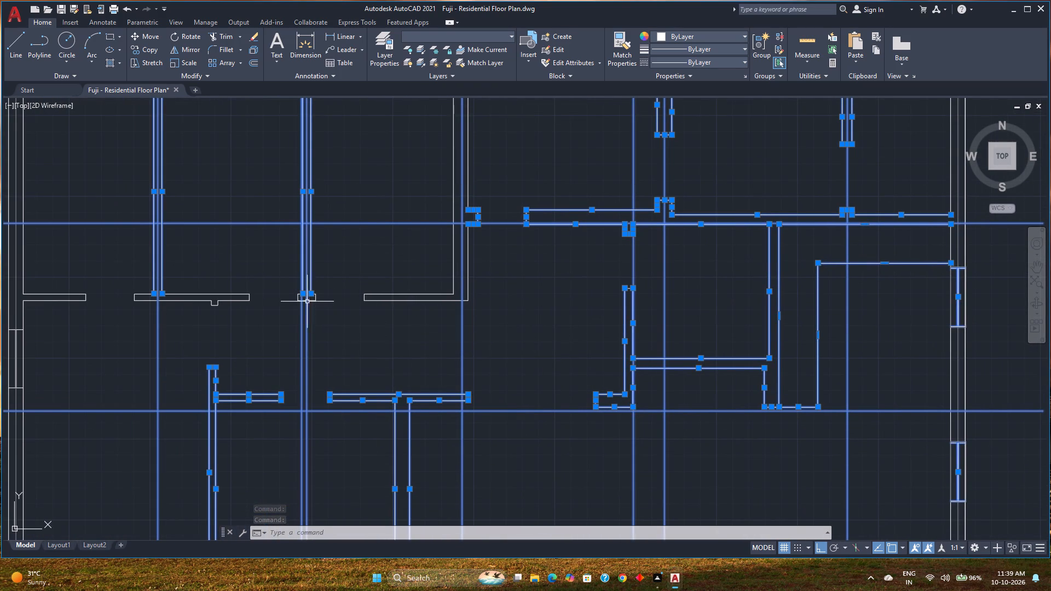
scroll(305, 300, up, 2)
scroll(305, 300, down, 1)
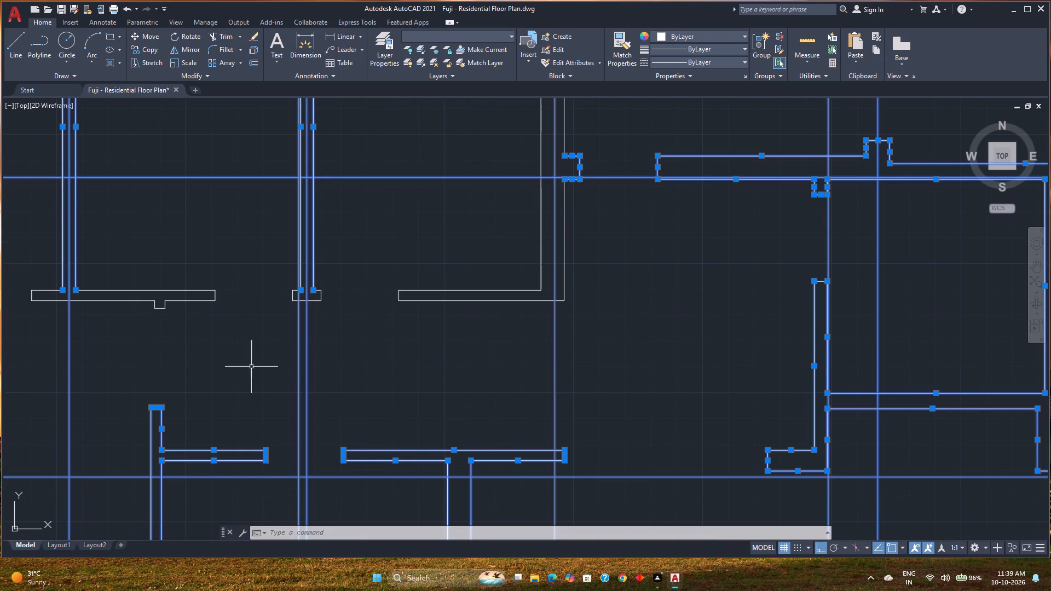
scroll(236, 356, down, 1)
middle_drag(236, 356, 396, 347)
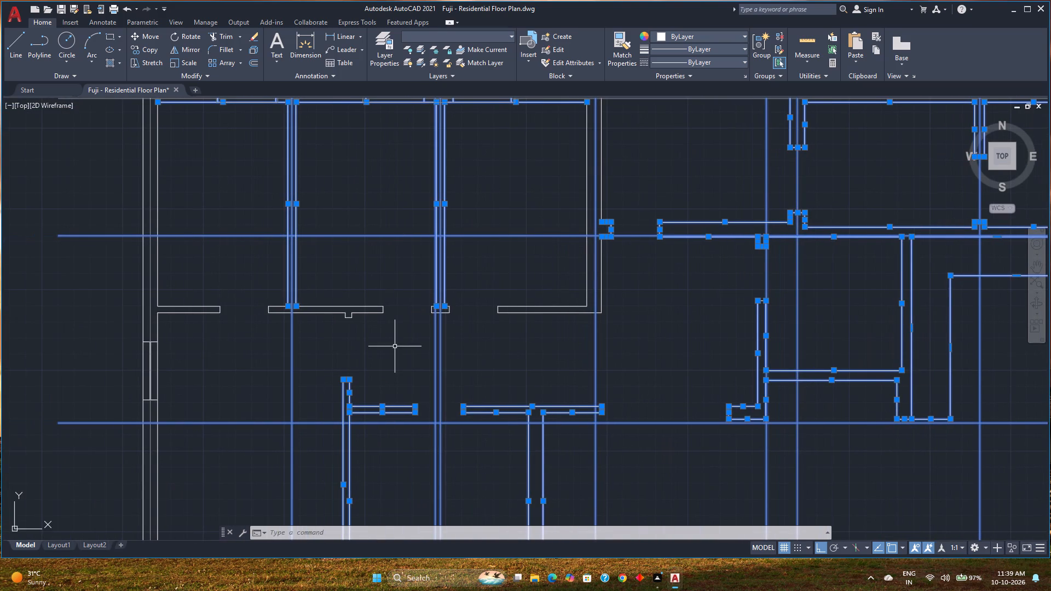
scroll(395, 346, down, 1)
middle_drag(395, 346, 396, 363)
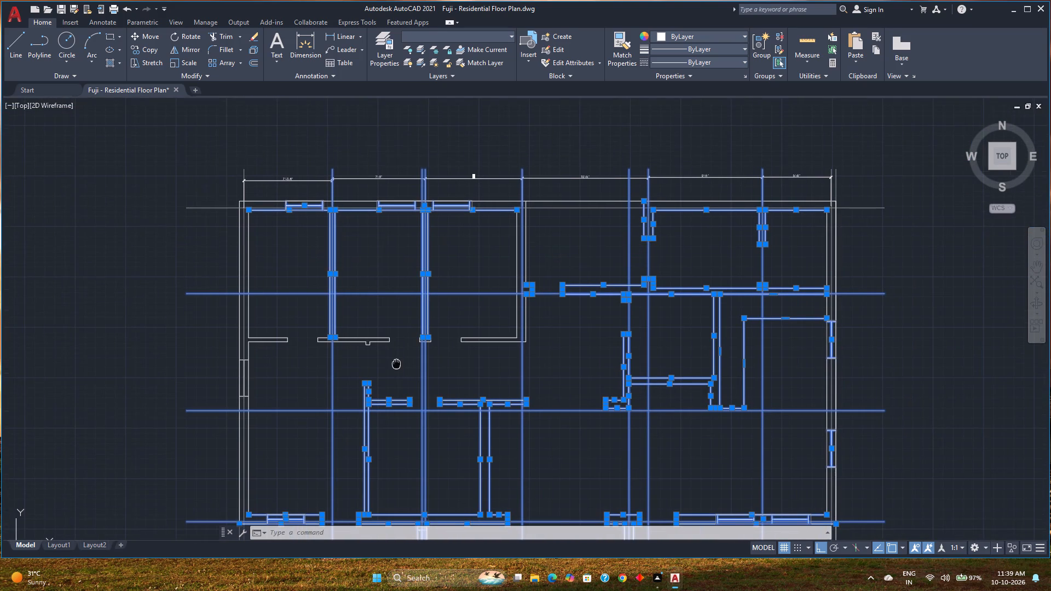
middle_drag(396, 363, 394, 335)
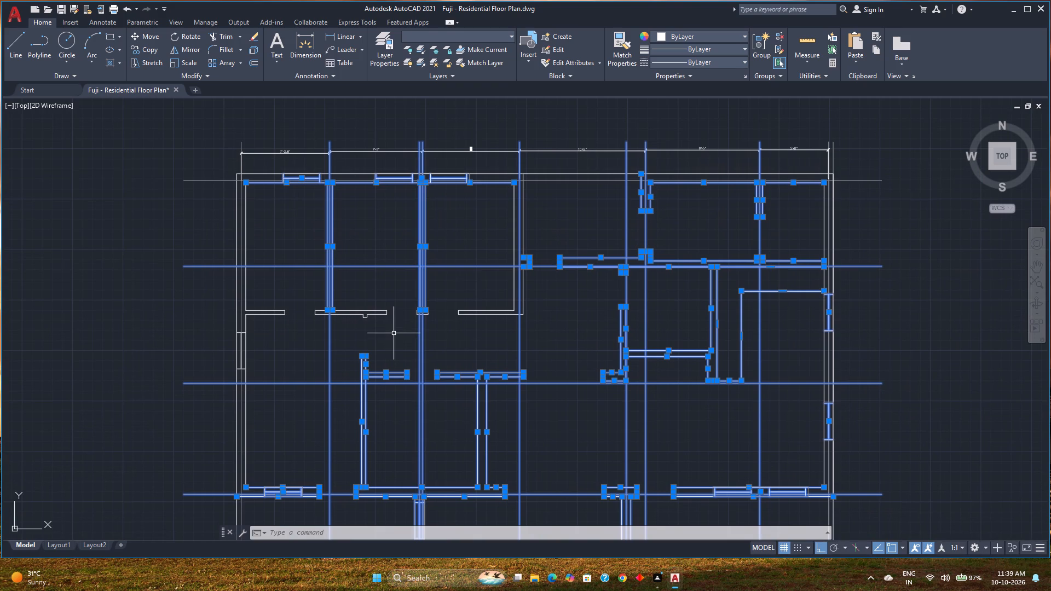
scroll(229, 339, up, 4)
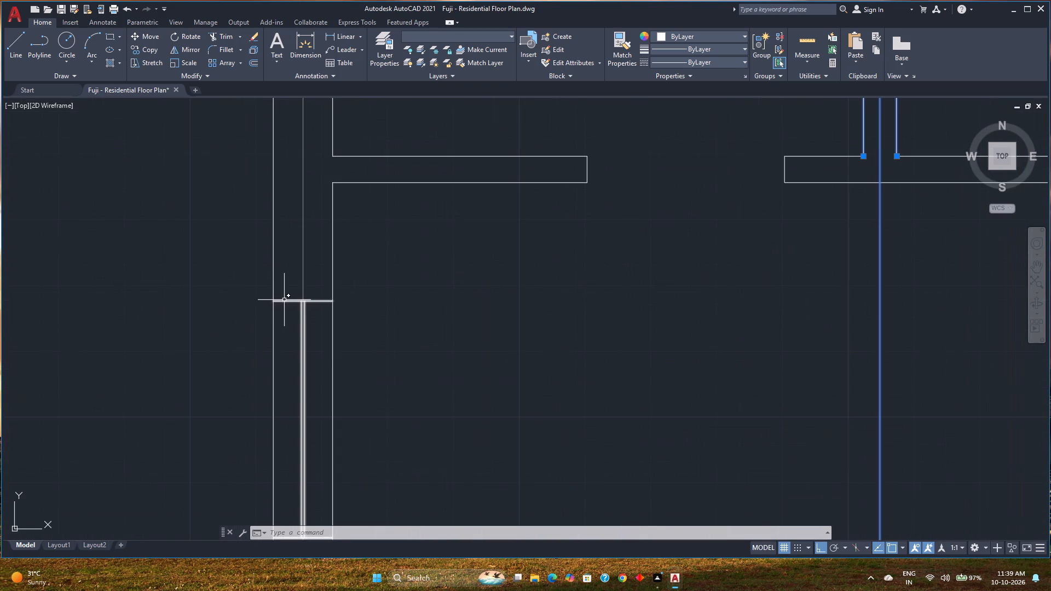
click(284, 300)
Check the selected interior walls and windows across the plan and group them into one unnamed group.
scroll(280, 303, down, 5)
middle_drag(333, 378, 236, 306)
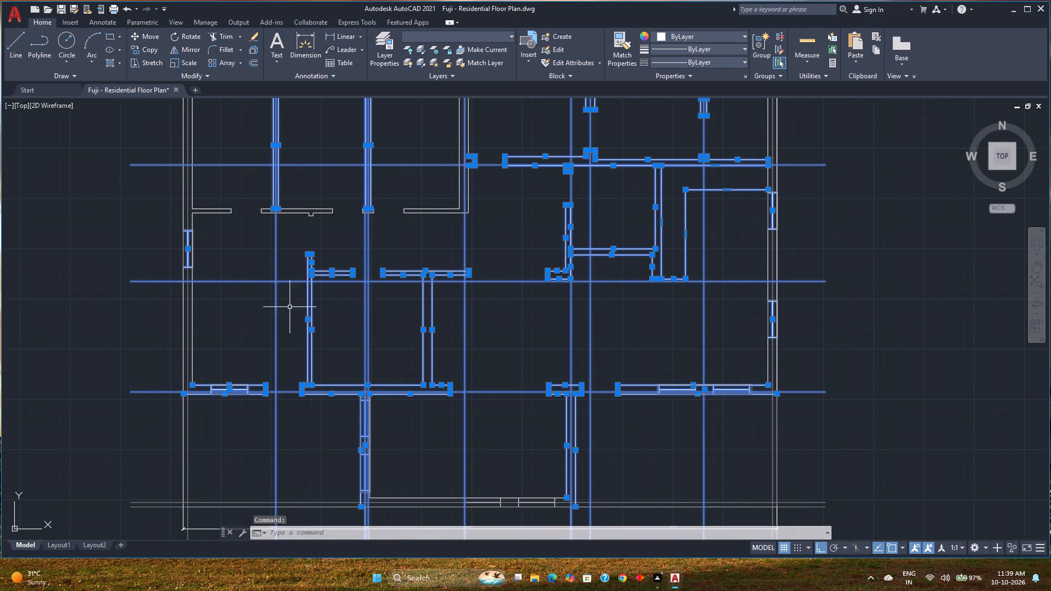
scroll(448, 333, down, 1)
middle_drag(448, 333, 411, 297)
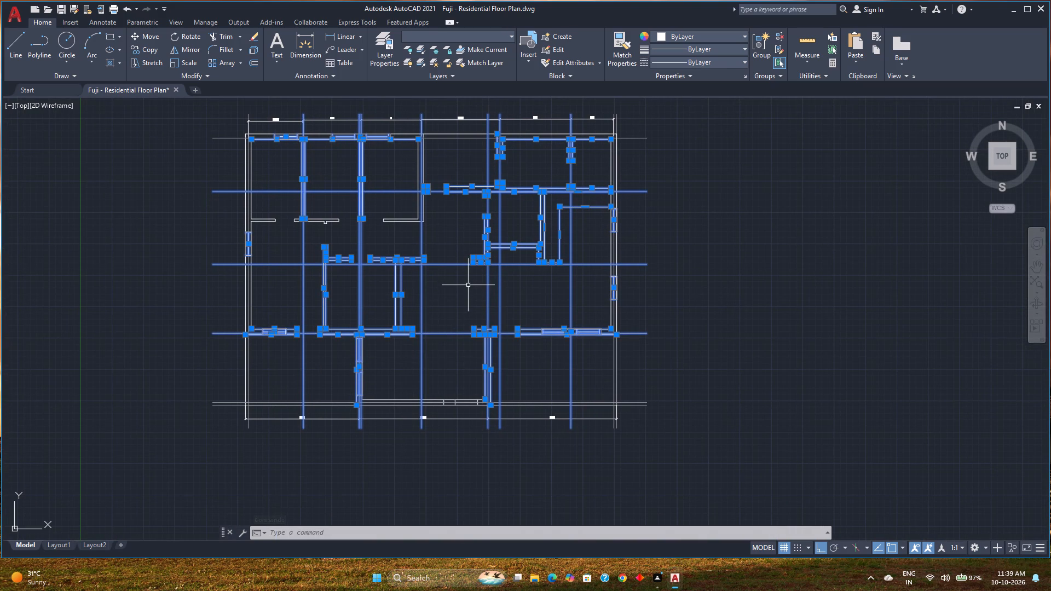
scroll(431, 262, up, 2)
middle_drag(418, 243, 478, 412)
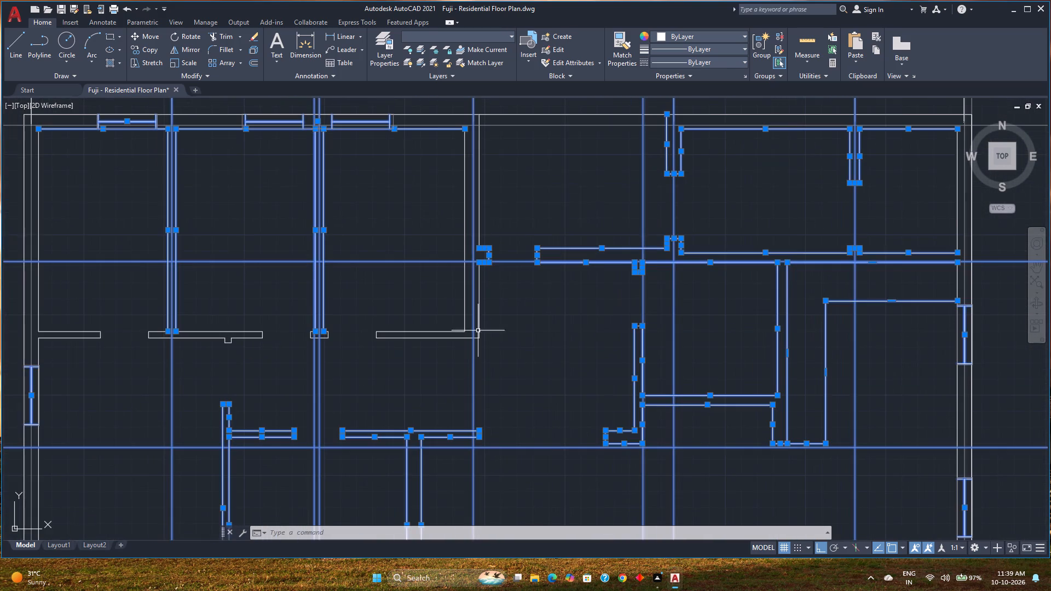
middle_drag(494, 289, 480, 357)
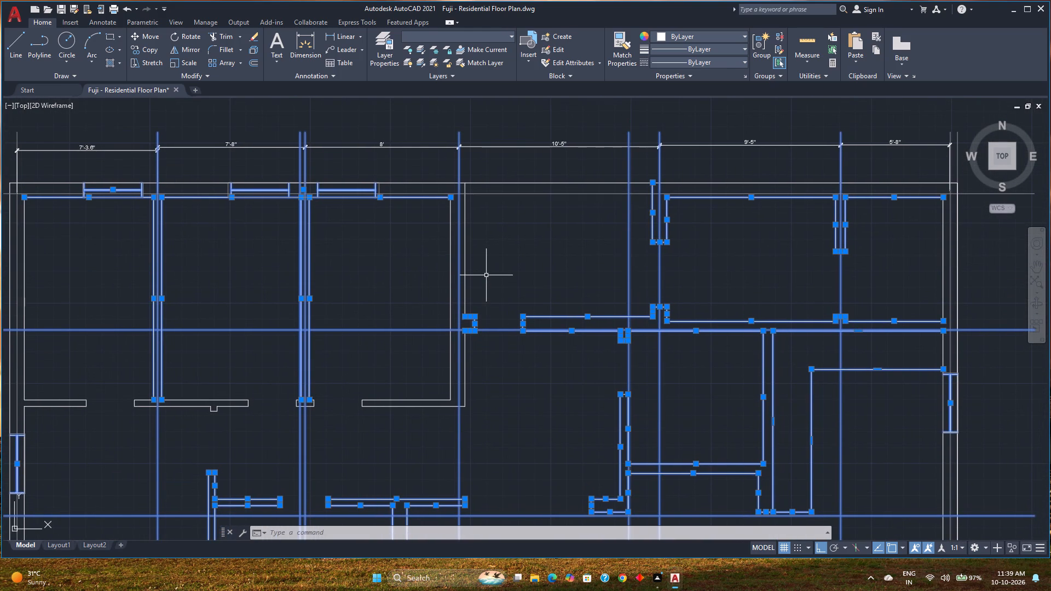
key(g)
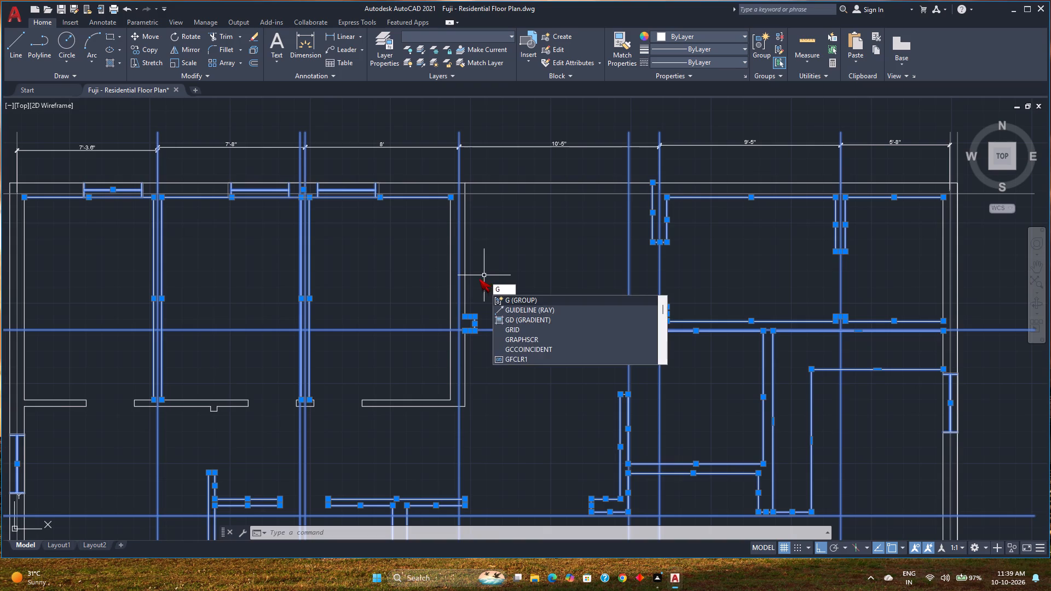
key(Return)
Move the wall and window group straight south so the southeast window's centre meets the south wall guide line.
click(470, 316)
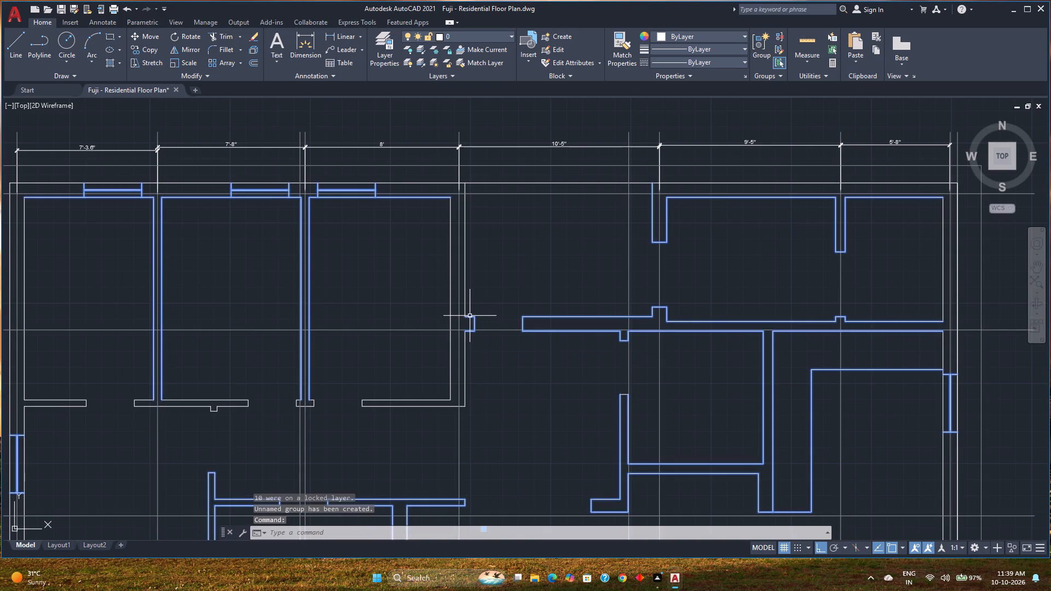
click(159, 38)
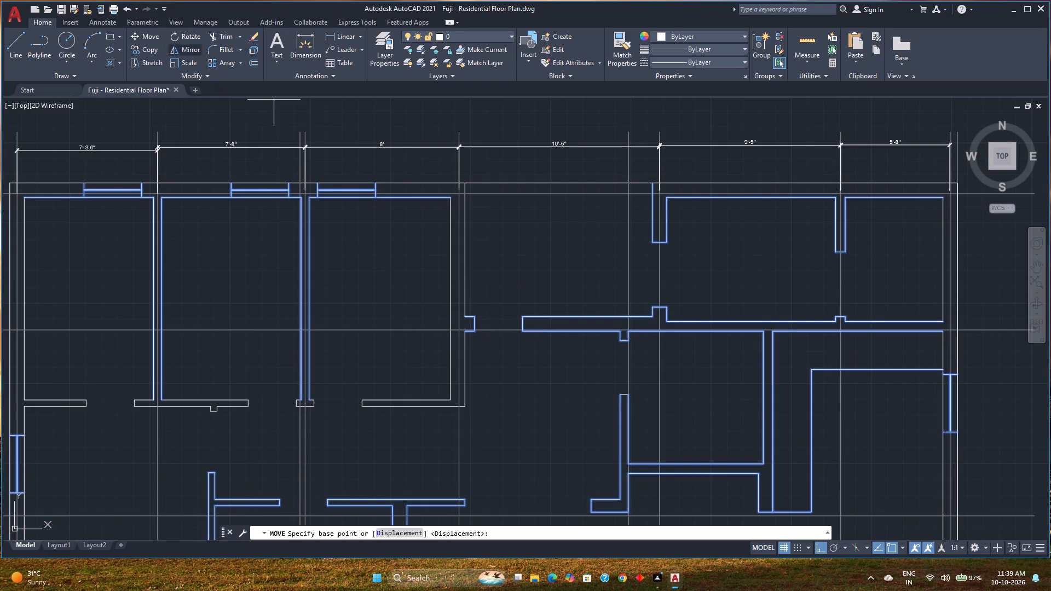
middle_drag(748, 398, 401, 327)
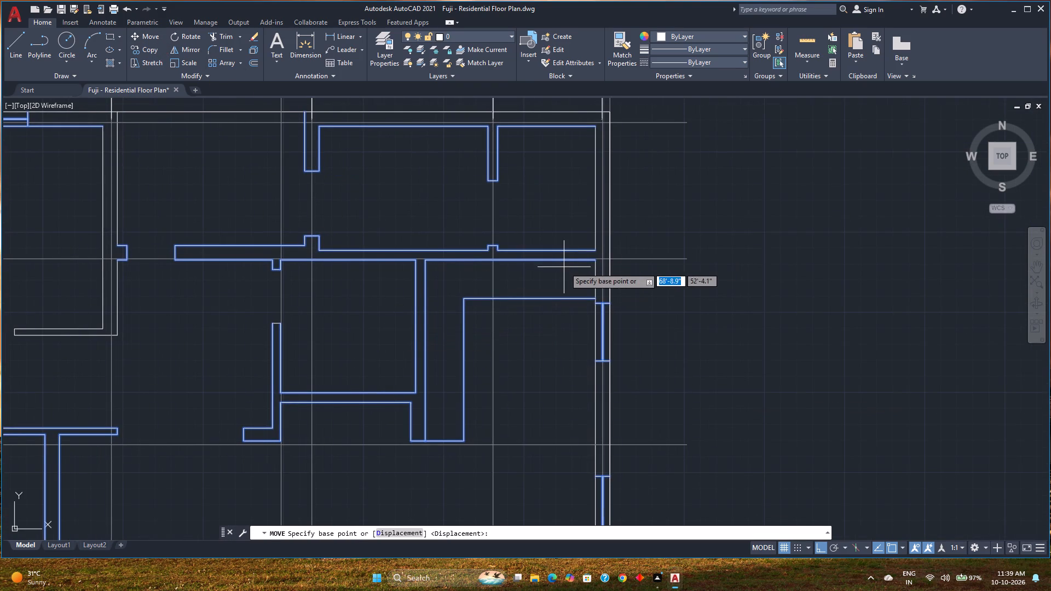
scroll(588, 255, up, 3)
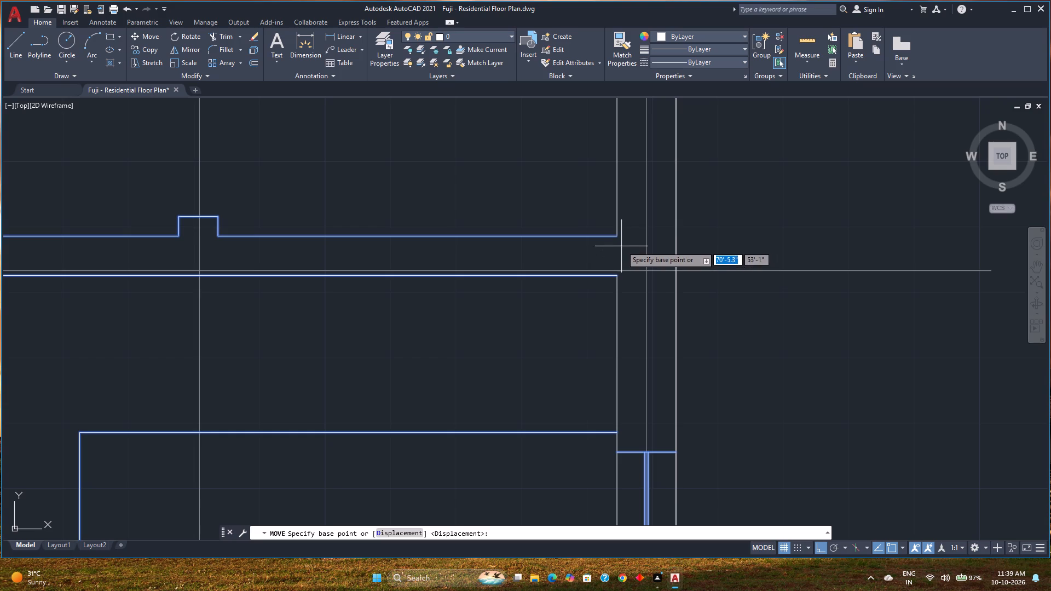
scroll(538, 341, down, 1)
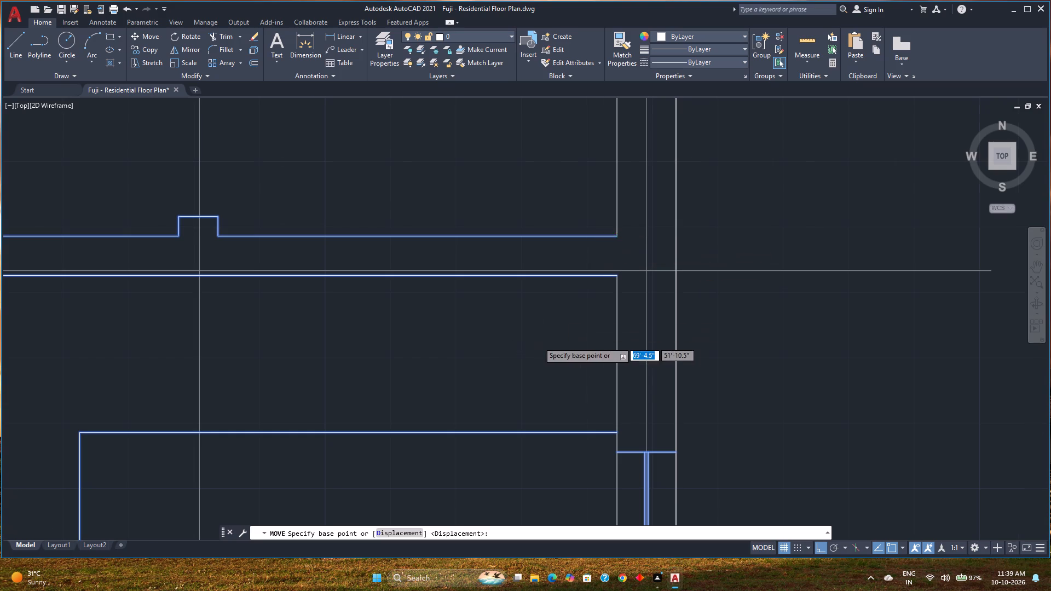
scroll(538, 341, down, 1)
scroll(530, 426, down, 1)
right_click(530, 426)
key(Escape)
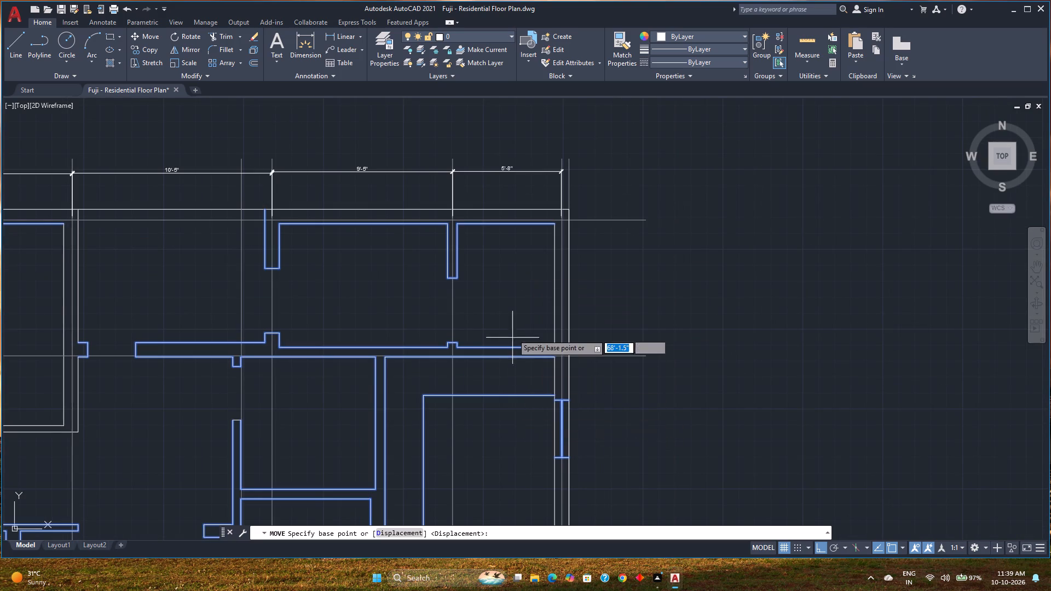
middle_drag(502, 442, 501, 347)
scroll(501, 377, down, 1)
middle_drag(500, 377, 485, 321)
scroll(496, 454, up, 2)
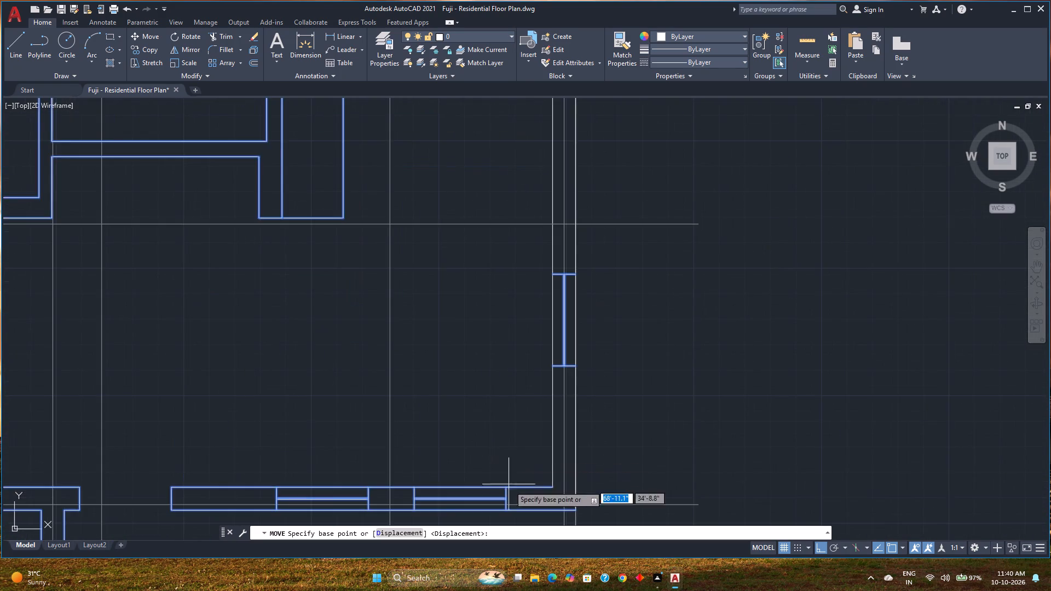
middle_drag(508, 484, 491, 385)
scroll(489, 411, up, 4)
scroll(486, 349, up, 2)
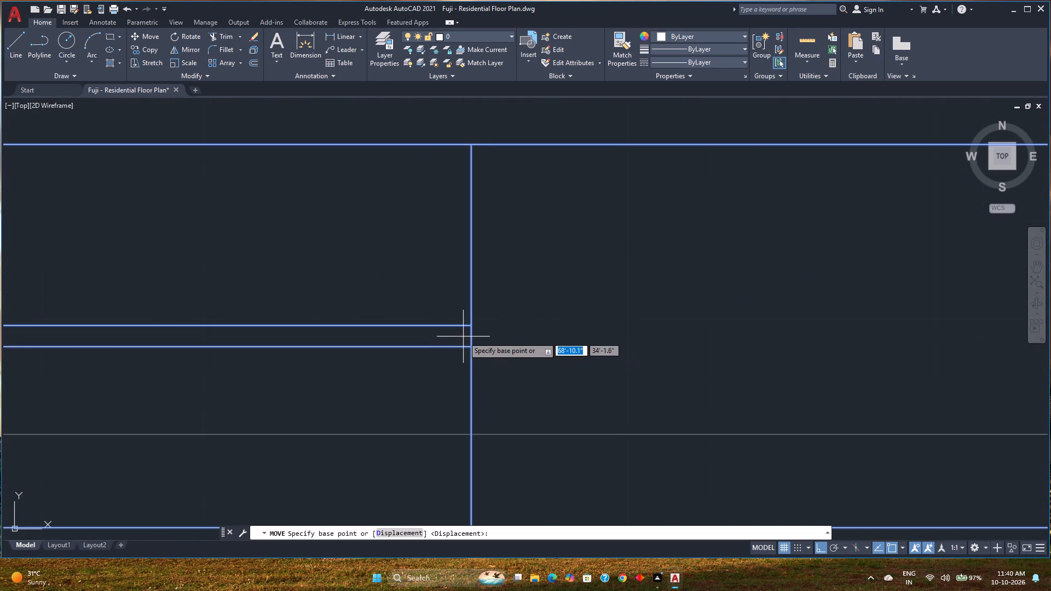
click(470, 337)
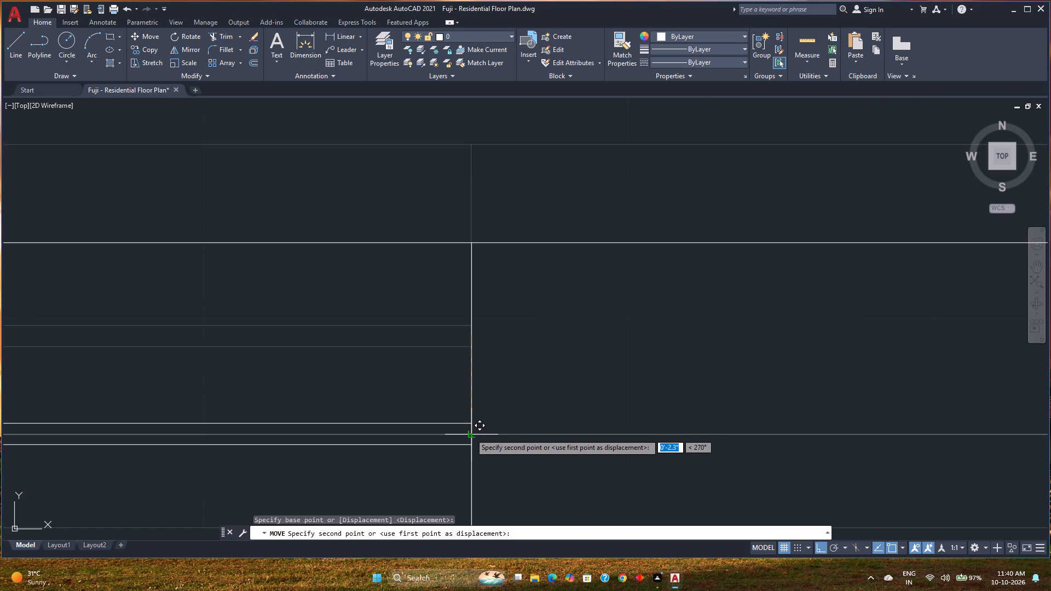
click(470, 433)
Extend the east wall's inner and outer lines to the moved south wall at the southeast corner.
scroll(468, 369, down, 5)
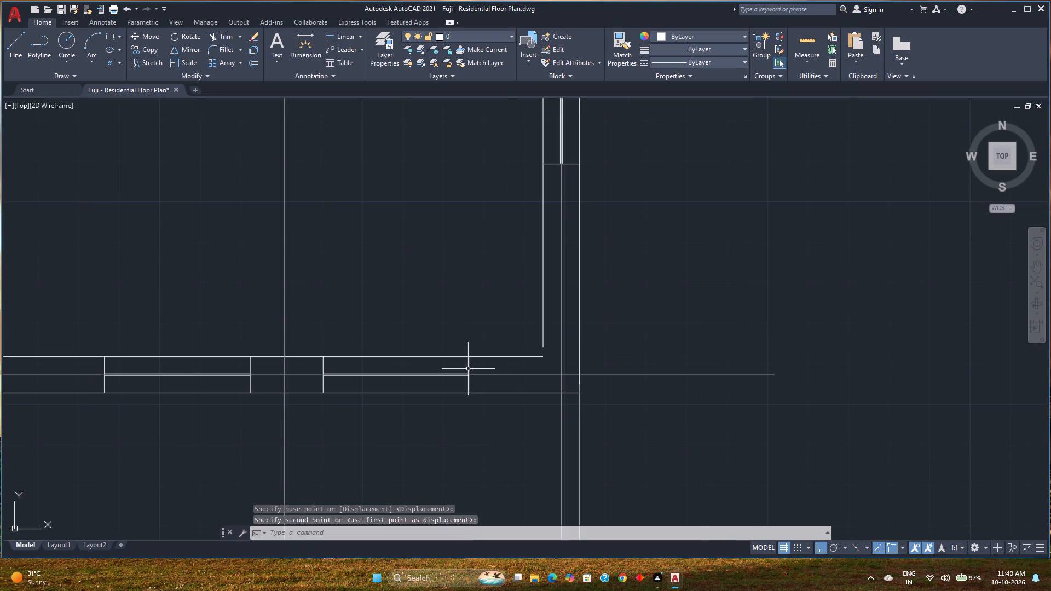
key(e)
key(x)
key(Return)
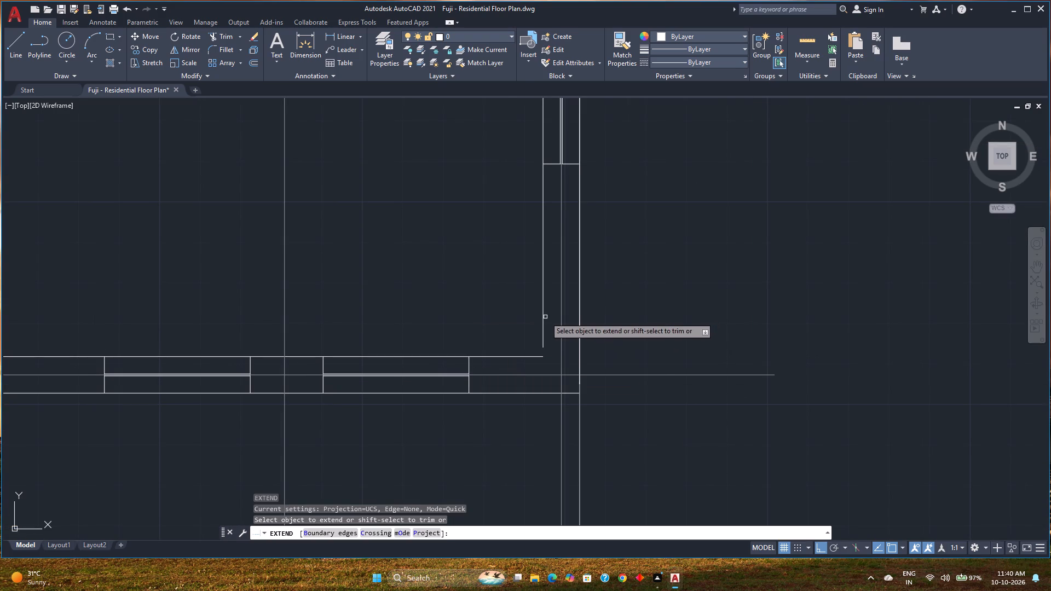
click(542, 320)
click(579, 309)
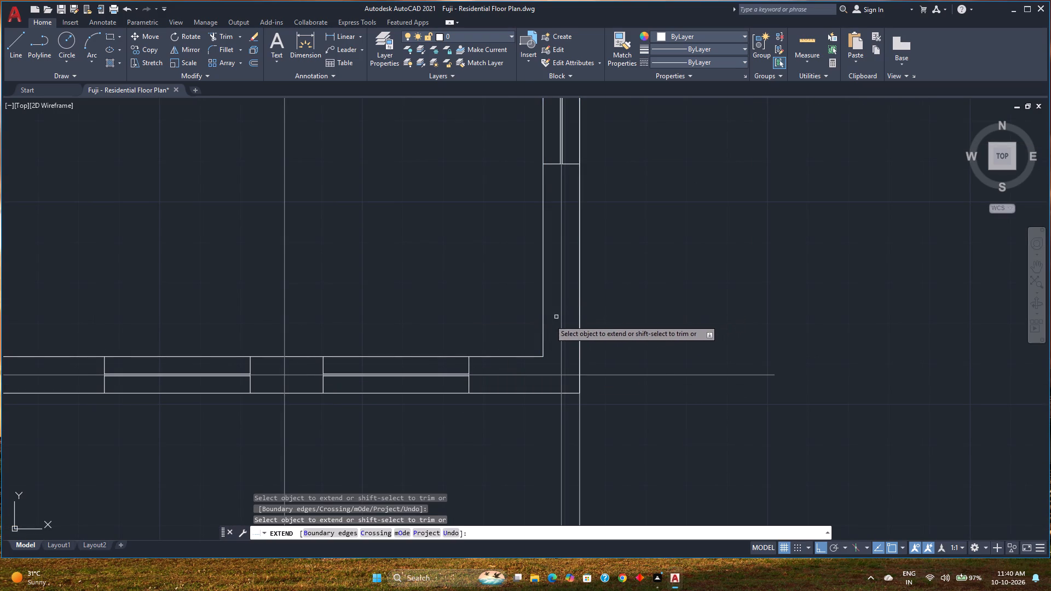
Extend the west wall's inner and outer lines to the south wall at the southwest corner.
scroll(461, 335, down, 1)
middle_drag(461, 335, 904, 365)
scroll(519, 369, down, 1)
middle_drag(519, 369, 965, 394)
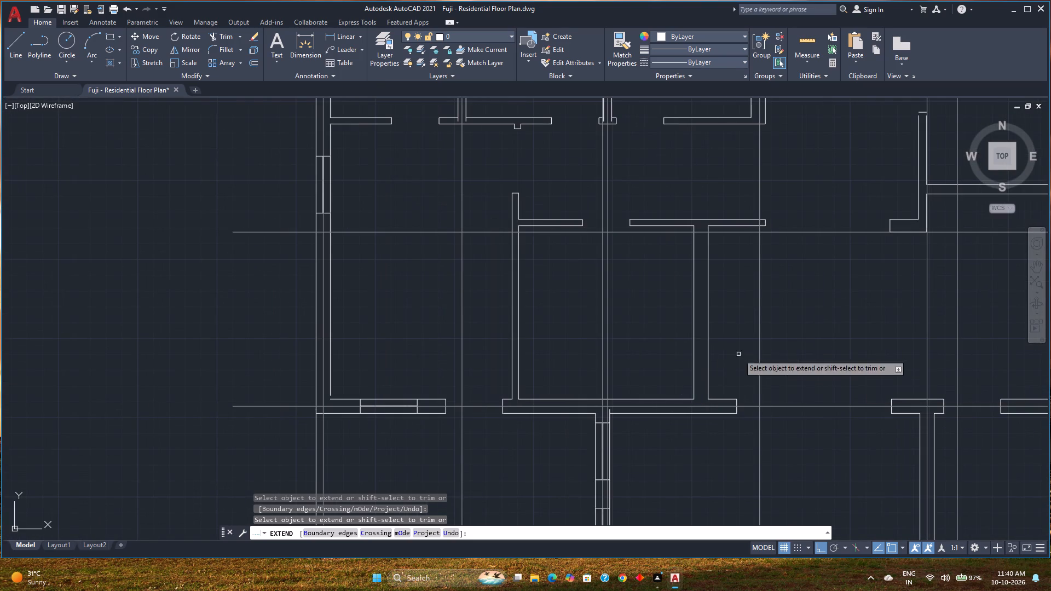
click(331, 376)
click(316, 388)
Check the north wall and quick-measure its lines against the guide line at the windows and the northeast corner.
middle_drag(415, 314, 315, 460)
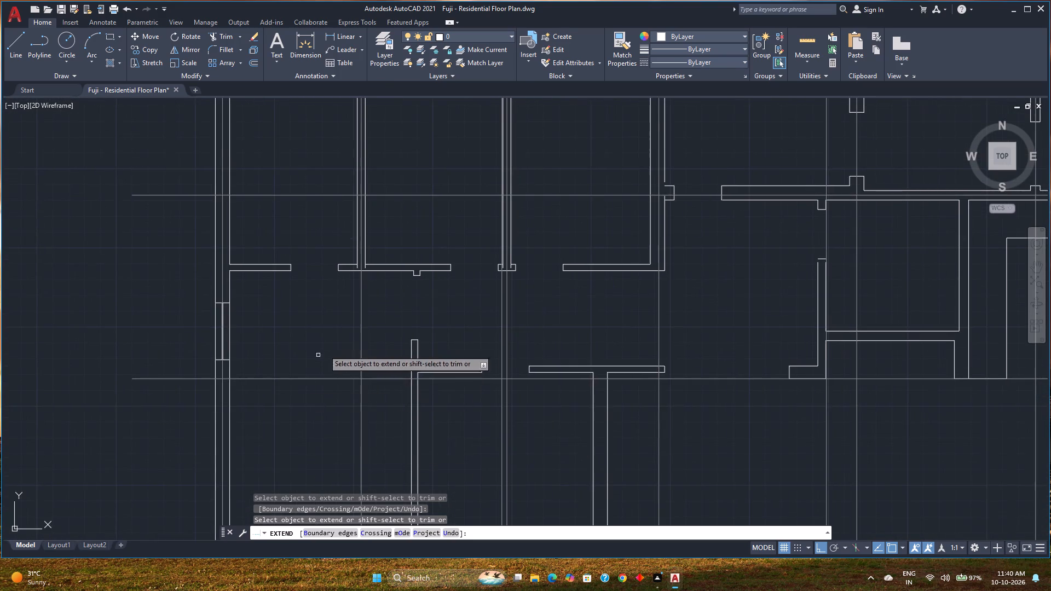
scroll(333, 340, down, 1)
middle_drag(337, 340, 289, 445)
scroll(423, 270, up, 2)
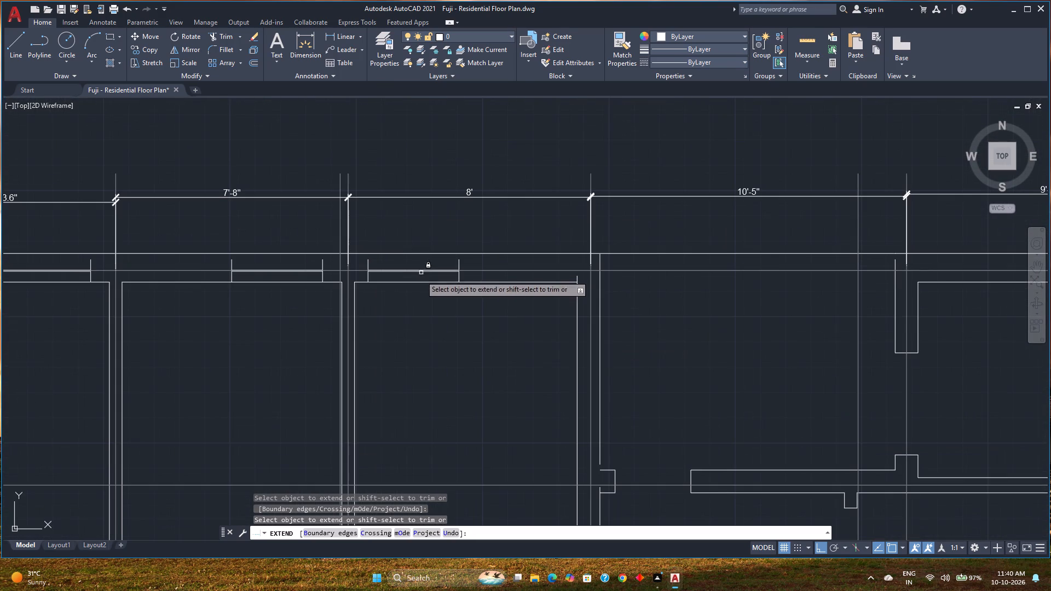
middle_drag(453, 331, 454, 376)
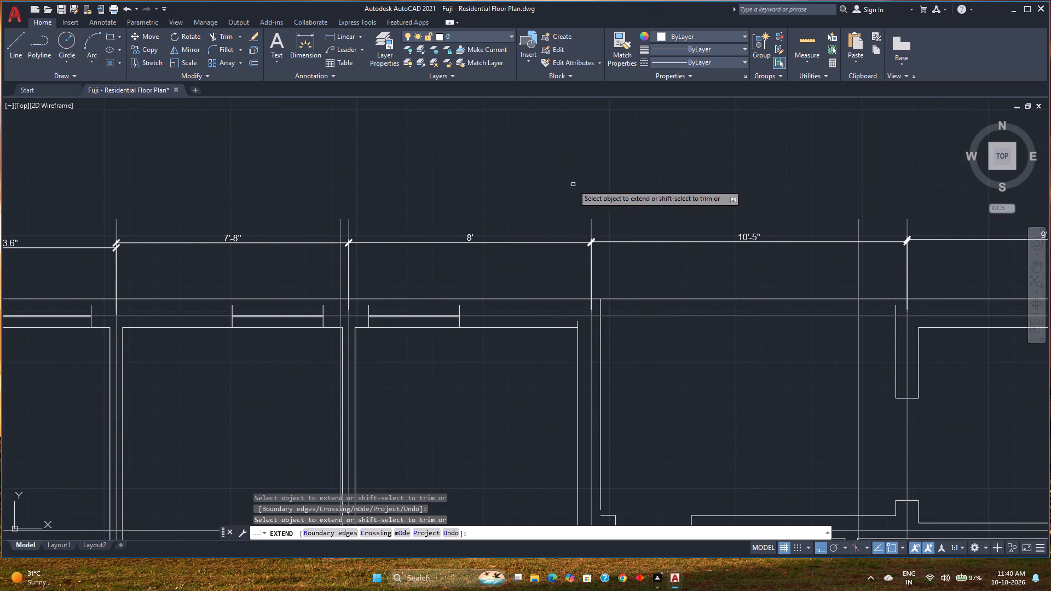
middle_drag(700, 340, 672, 354)
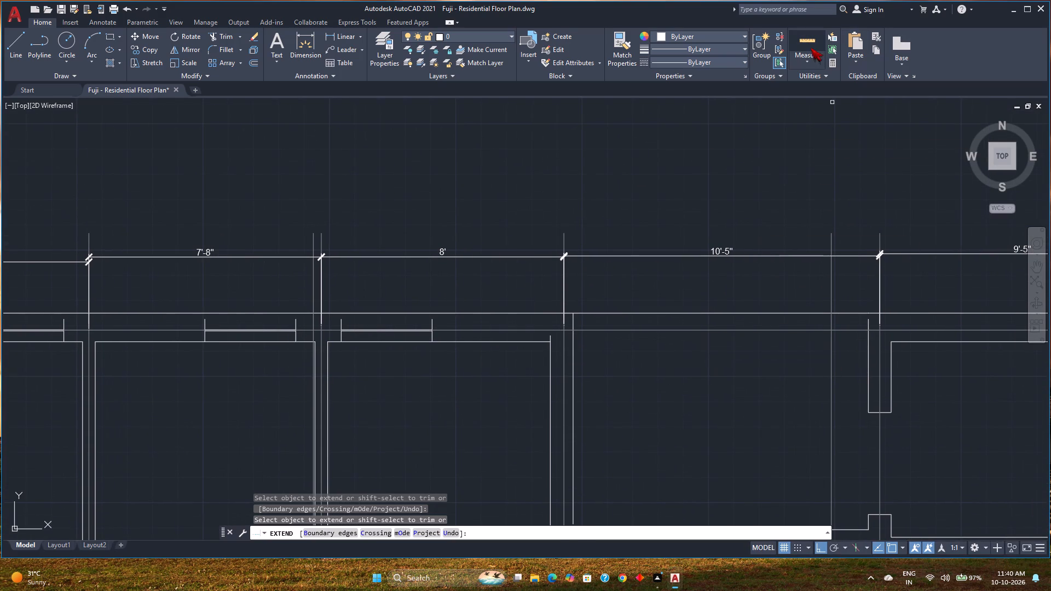
click(809, 43)
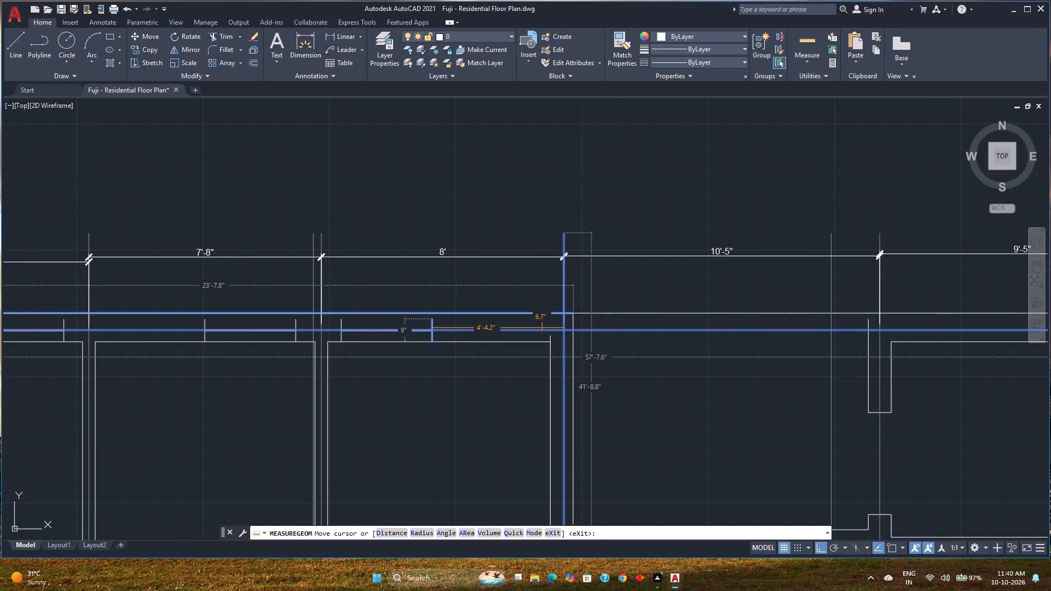
scroll(542, 328, down, 2)
middle_drag(542, 328, 378, 308)
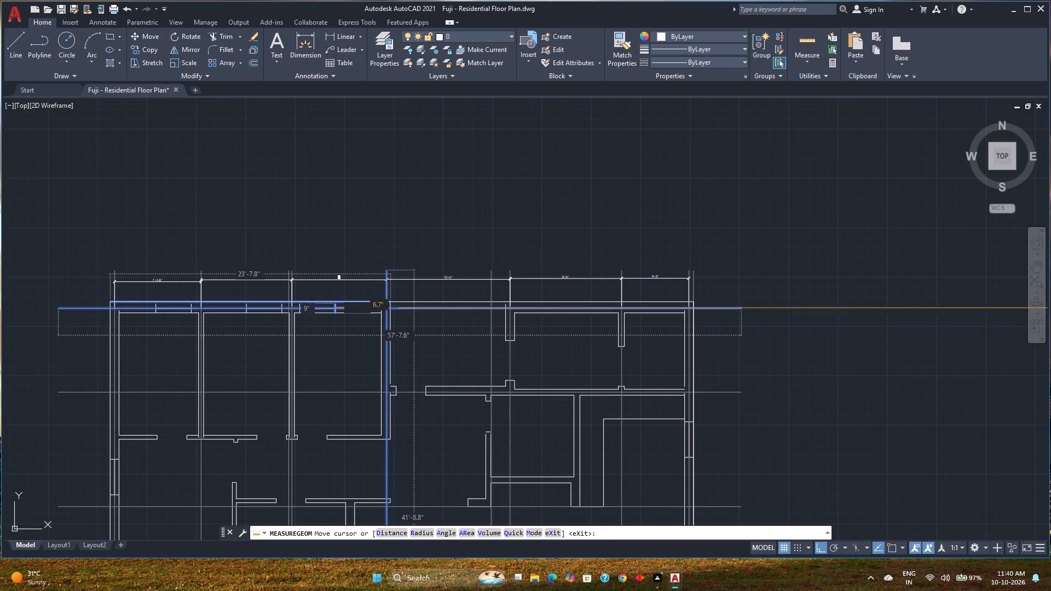
scroll(673, 312, up, 5)
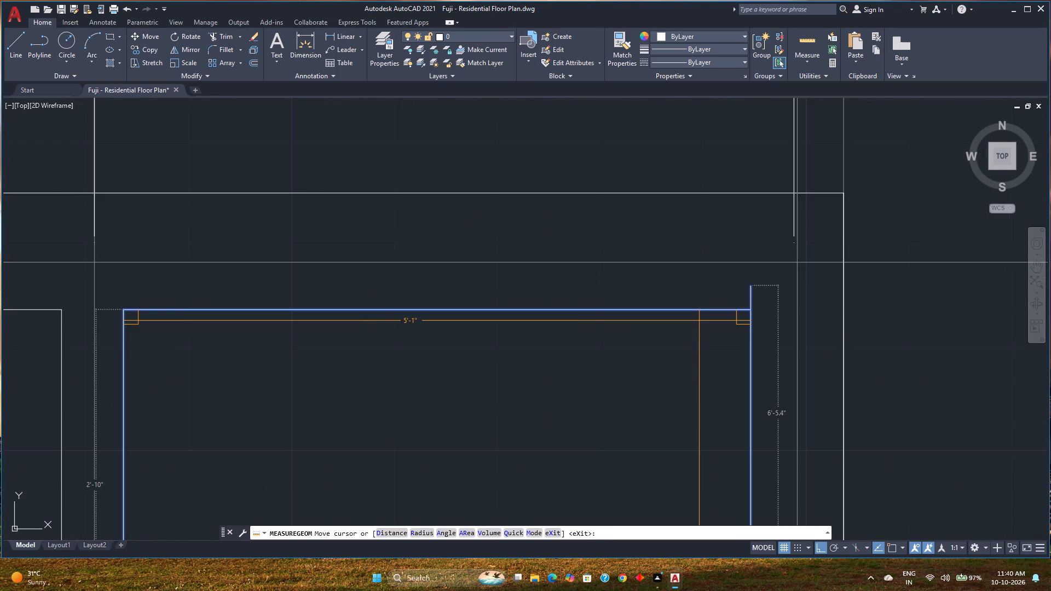
scroll(699, 321, down, 1)
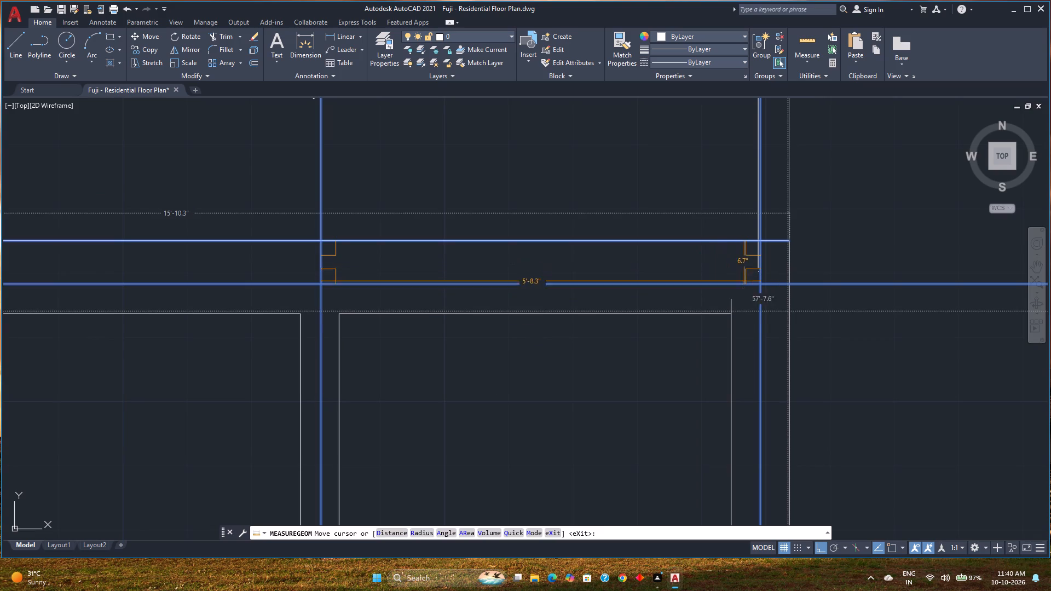
key(Escape)
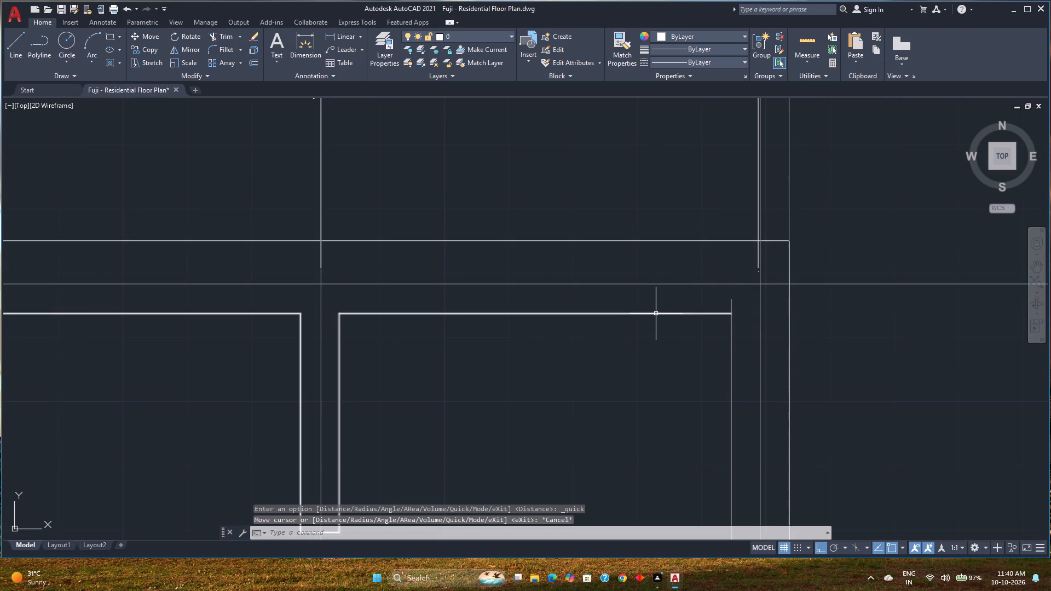
Ungroup the moved interior walls and windows.
click(656, 314)
text(un)
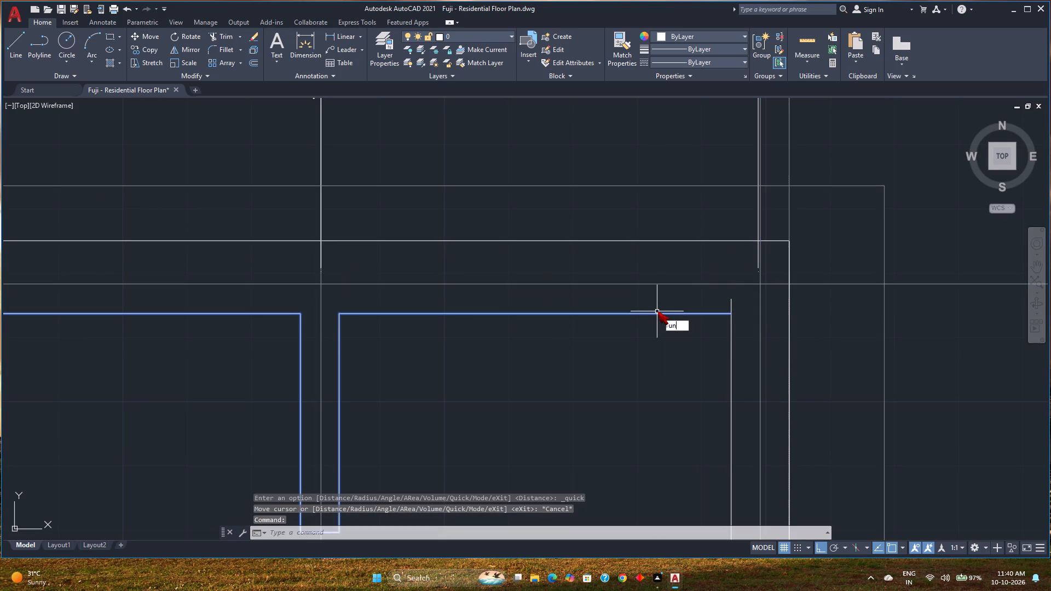
key(g)
key(Return)
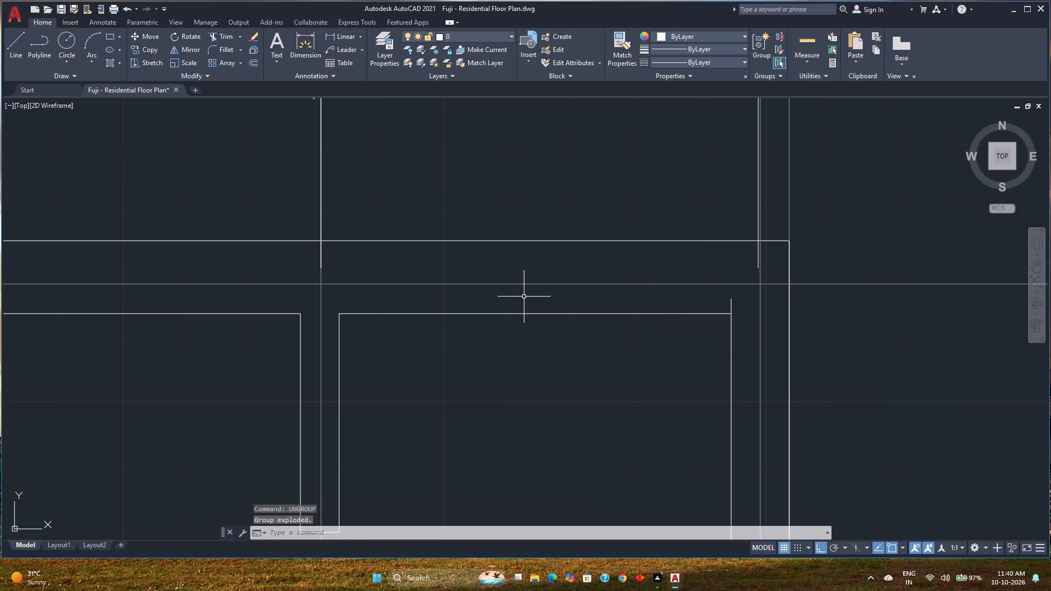
Offset the northeast room's inner north wall line 9" to the north.
click(537, 312)
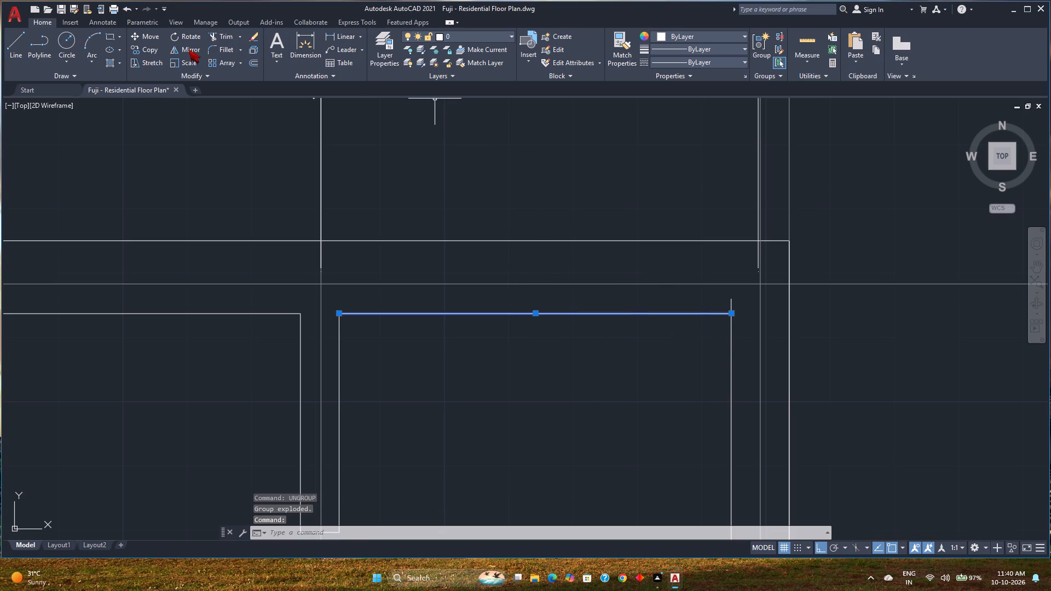
click(250, 62)
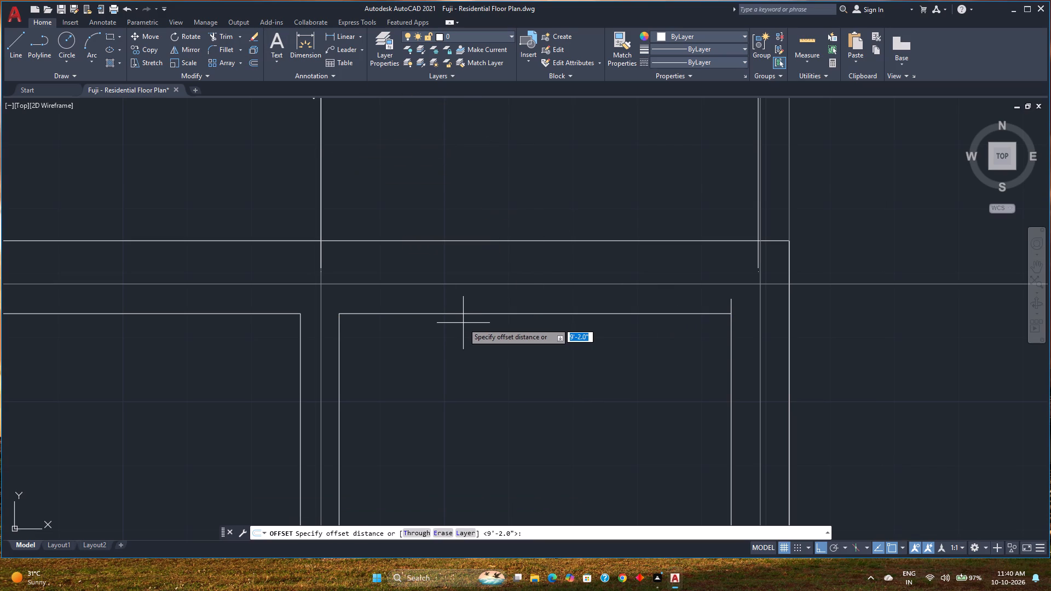
key(9)
key(Return)
click(483, 276)
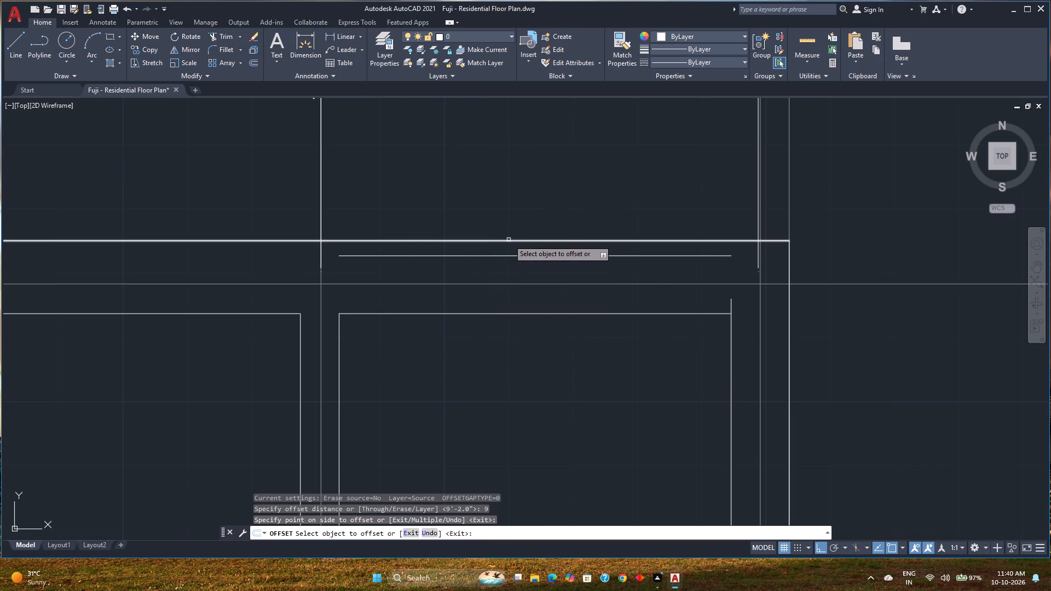
key(space)
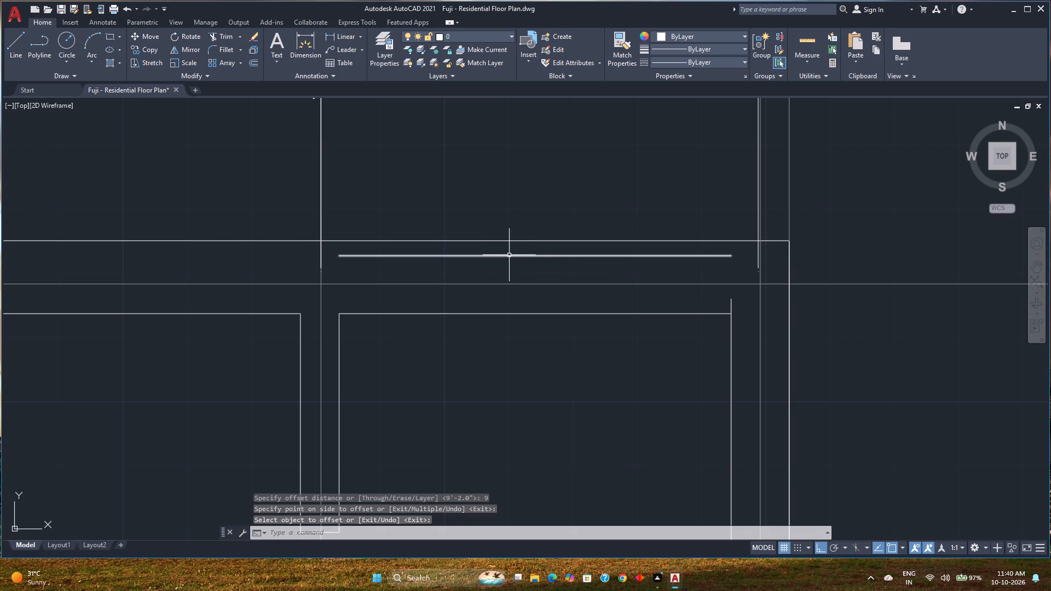
Quick-measure the gap between the northeast room's outer north wall line and the new offset line.
click(518, 241)
key(m)
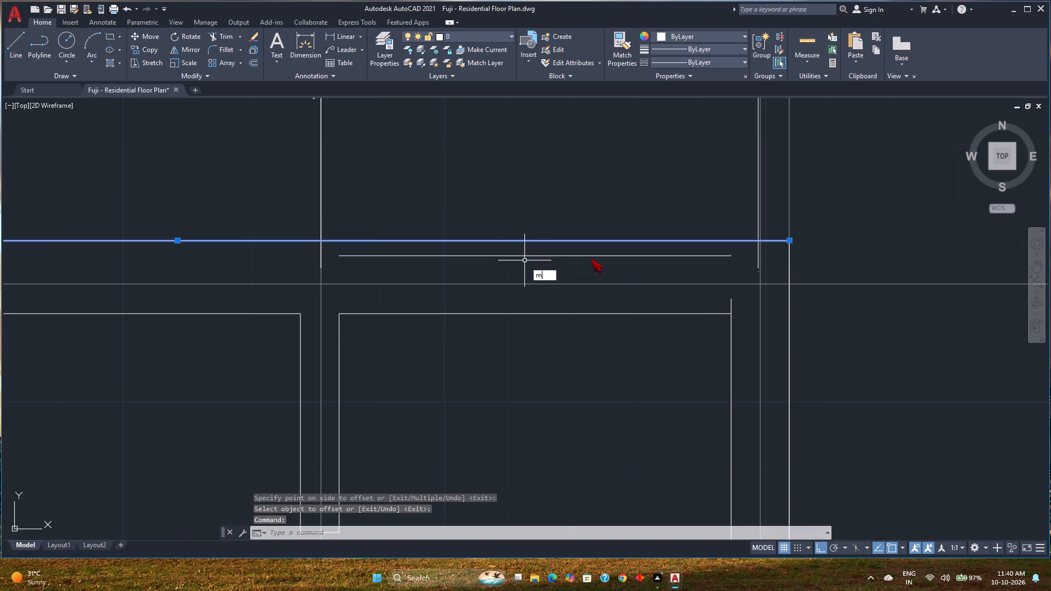
key(Return)
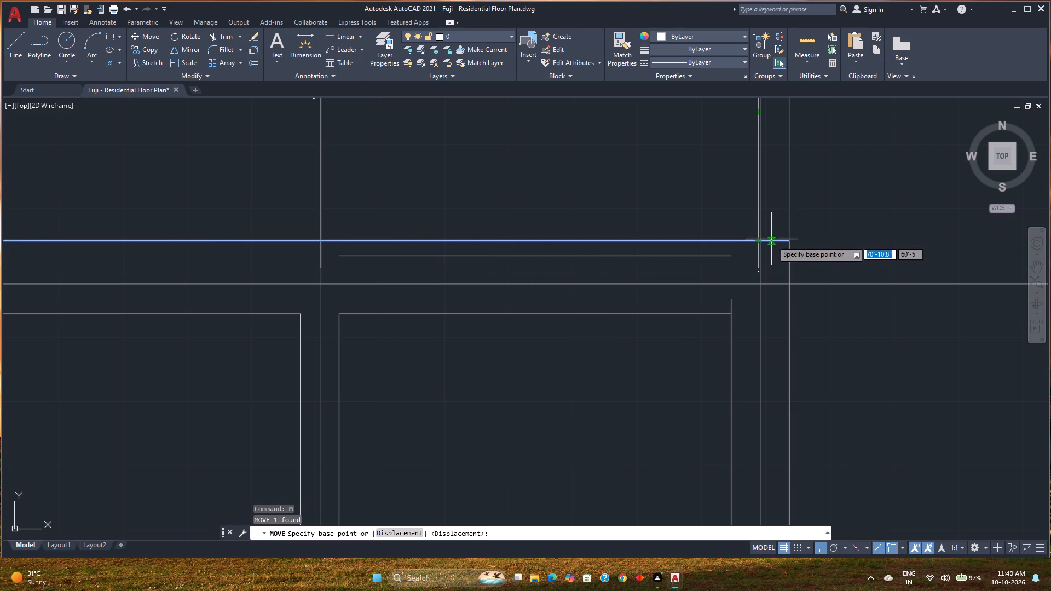
click(807, 37)
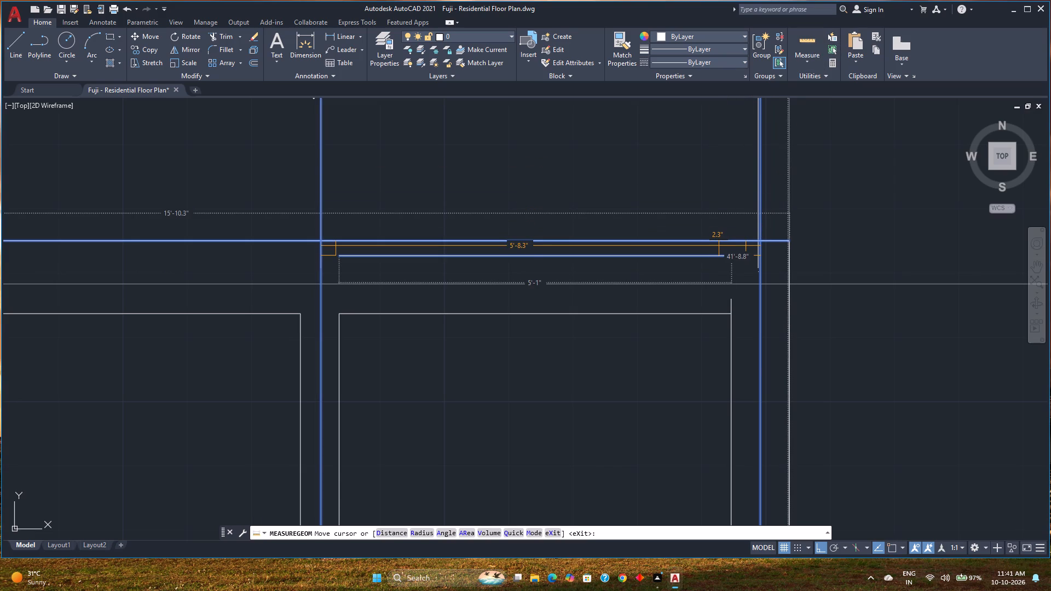
key(Escape)
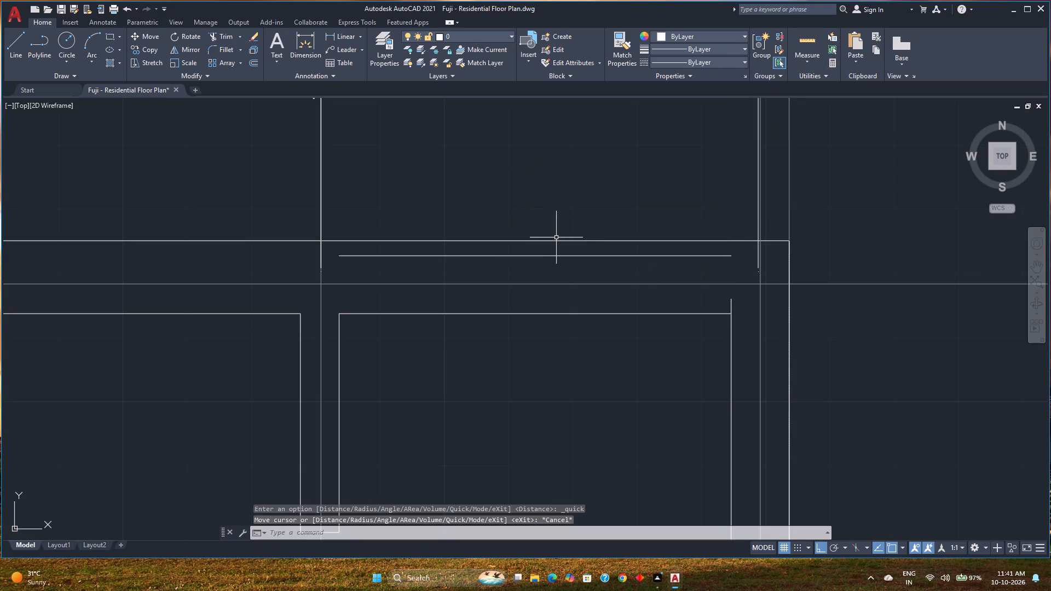
Move the northeast outer north wall line south onto the offset line, using the inner east wall line's end and inner corner as reference points.
click(559, 239)
key(m)
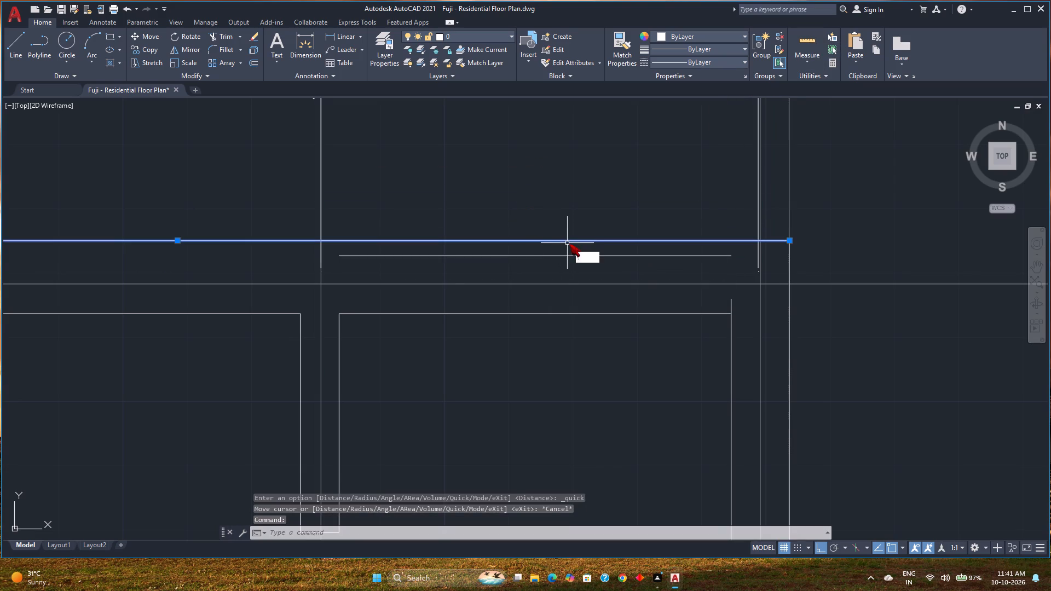
key(Return)
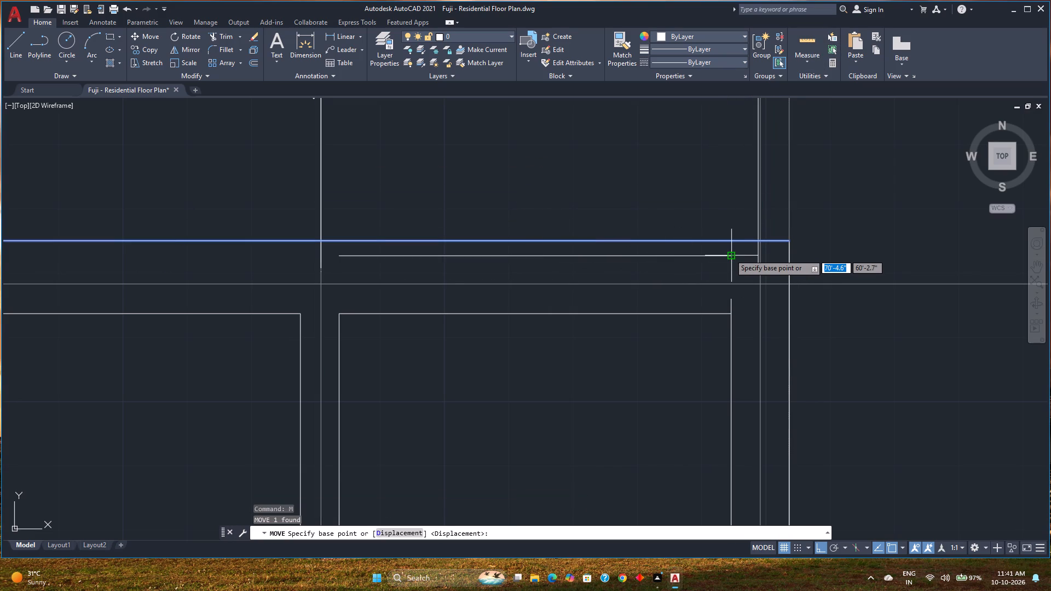
click(732, 296)
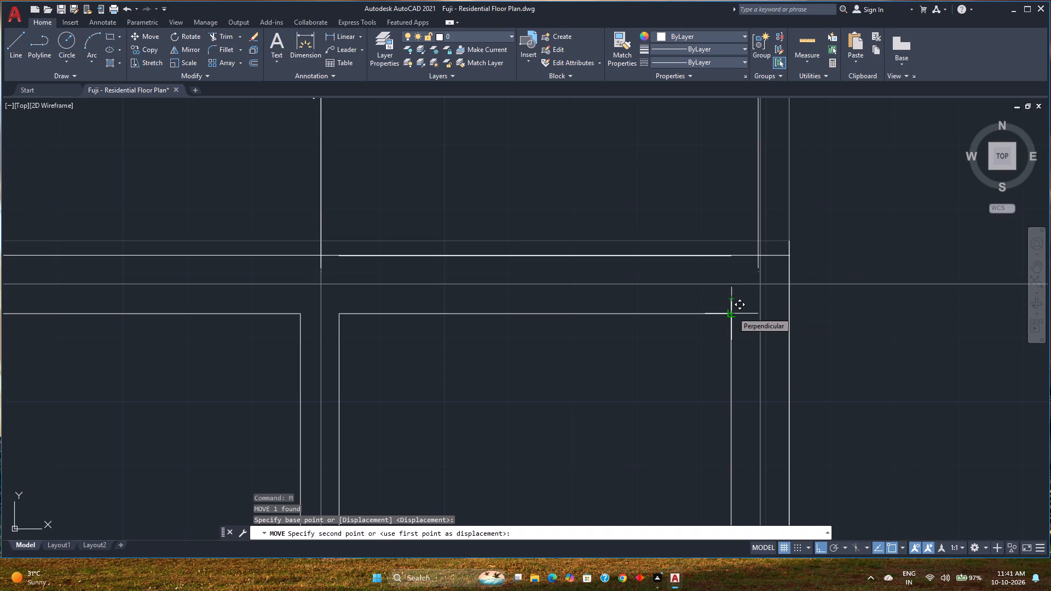
click(732, 312)
Delete the duplicate offset line lying on the northeast room's outer north wall line.
scroll(441, 291, up, 2)
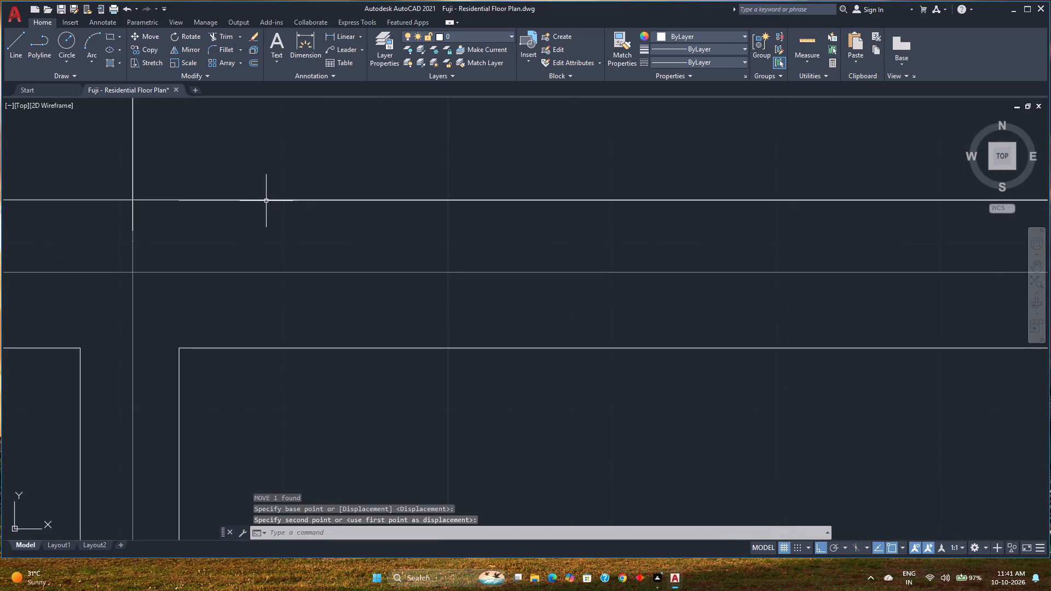
click(267, 200)
key(Delete)
Trim the inner east wall line's overhang at the northeast corner and try trimming the outer line's overhang.
scroll(331, 292, down, 3)
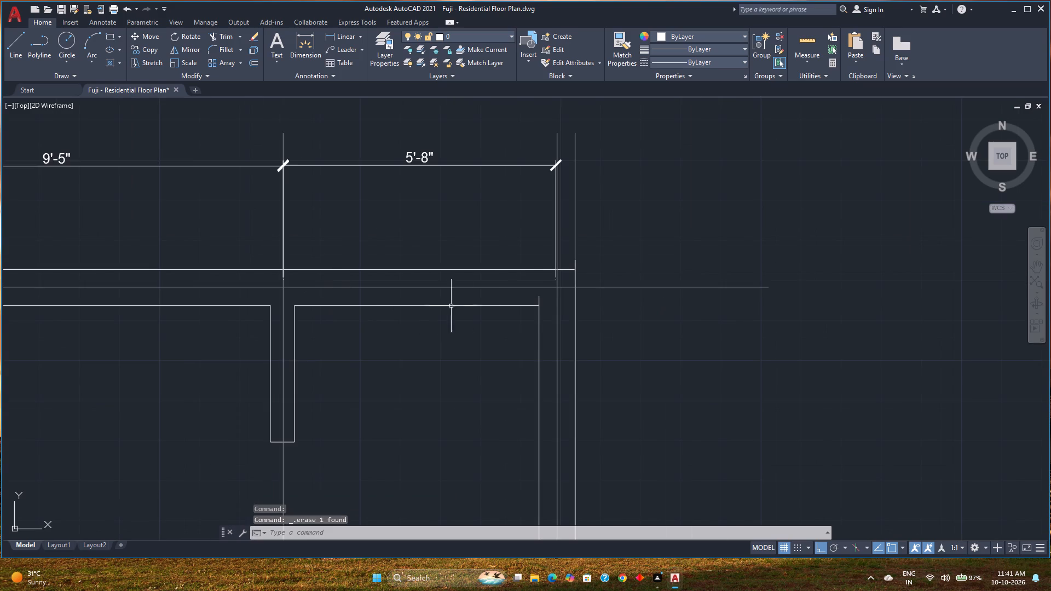
key(t)
key(r)
key(Return)
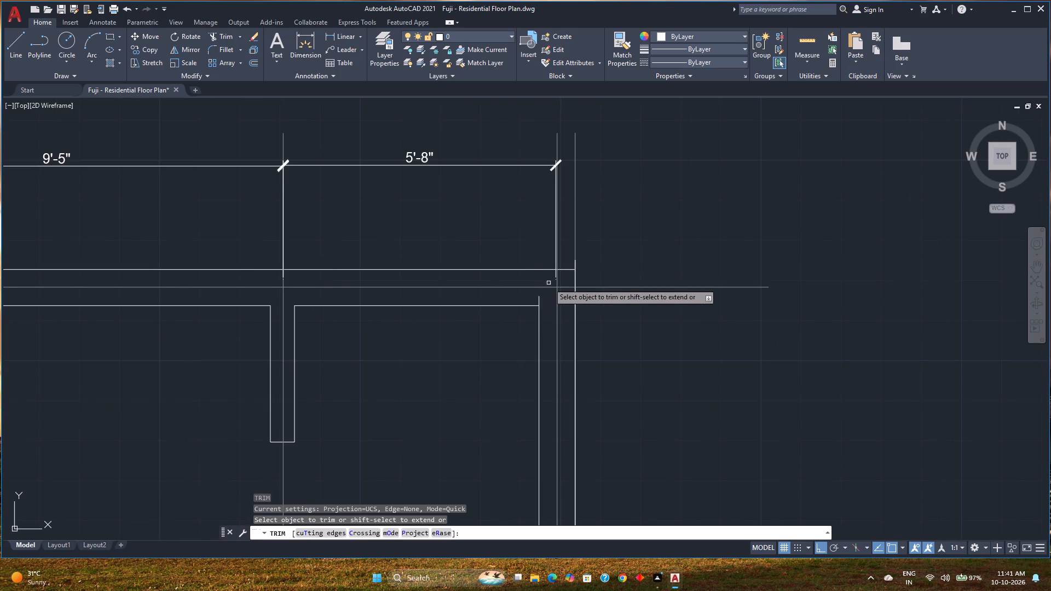
click(539, 298)
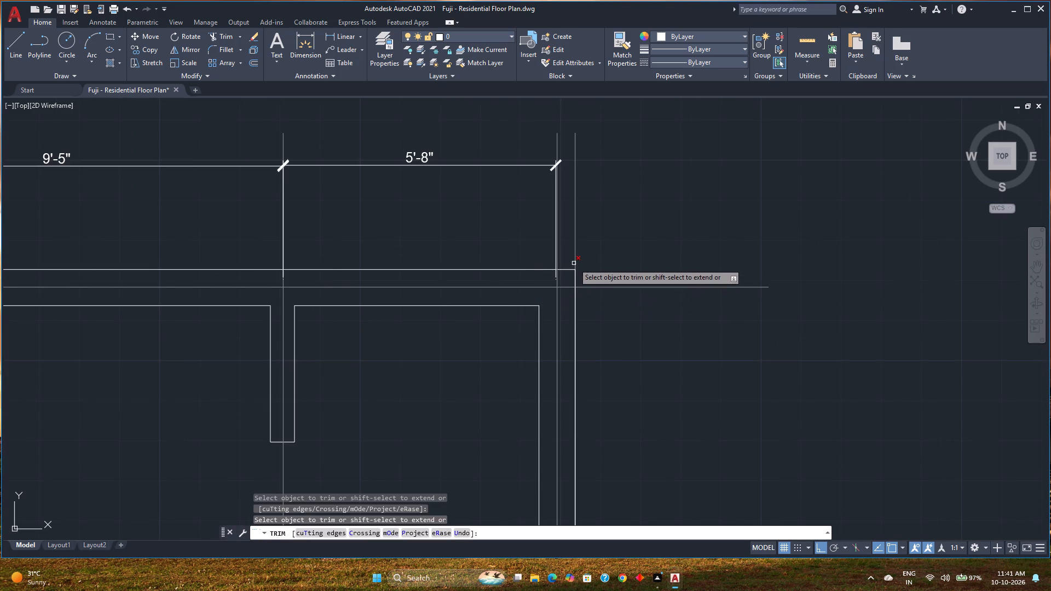
click(574, 263)
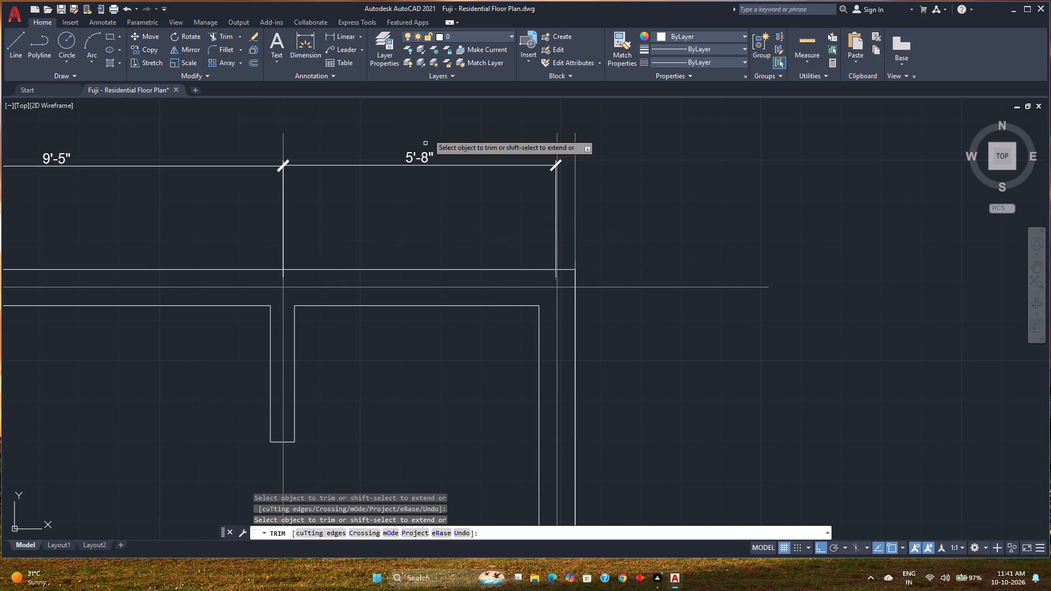
Turn off the Guide Lines layer.
click(459, 33)
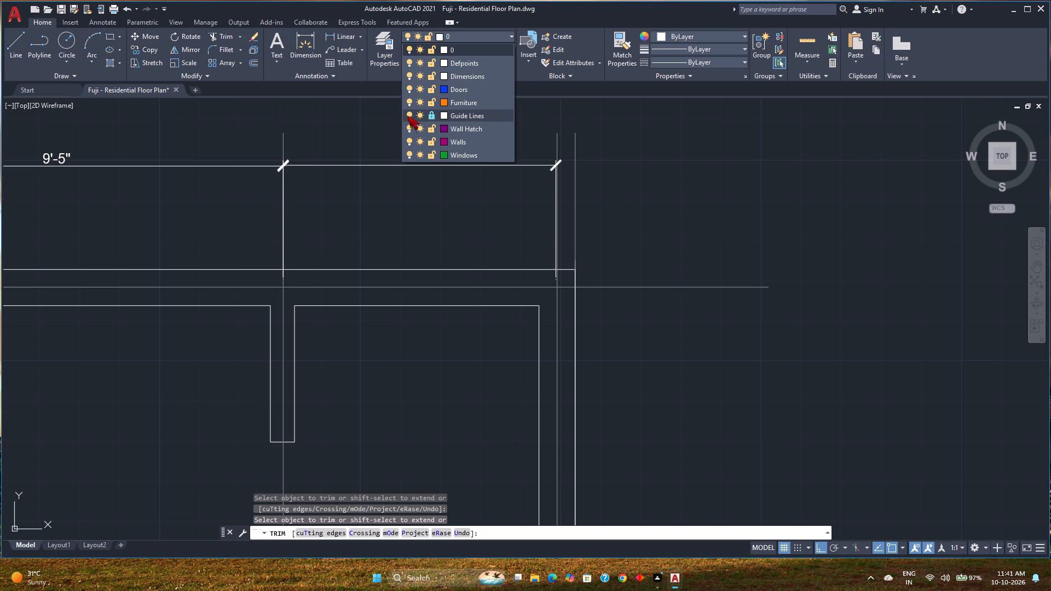
click(407, 112)
key(Escape)
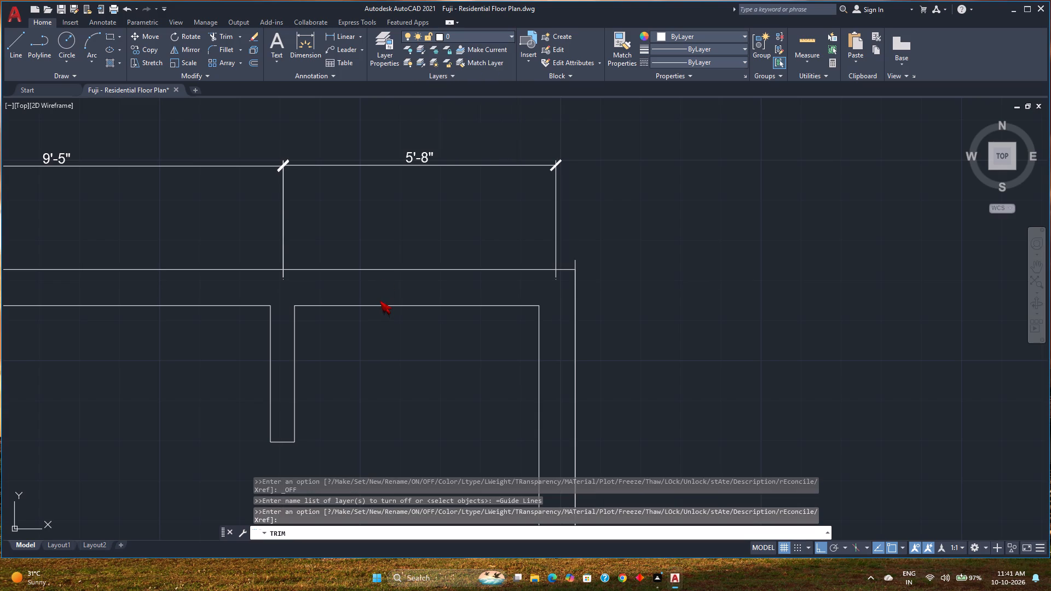
Trim the outer east wall line's overhang past the outer north wall line at the northeast corner.
click(567, 262)
click(590, 261)
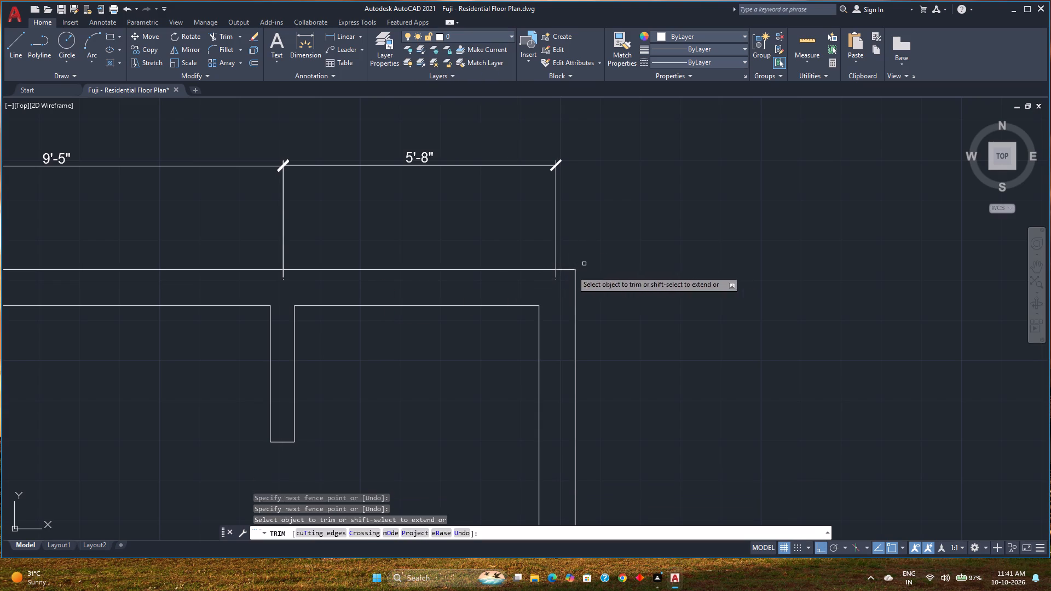
scroll(351, 367, down, 1)
middle_drag(351, 367, 737, 324)
middle_drag(268, 294, 622, 309)
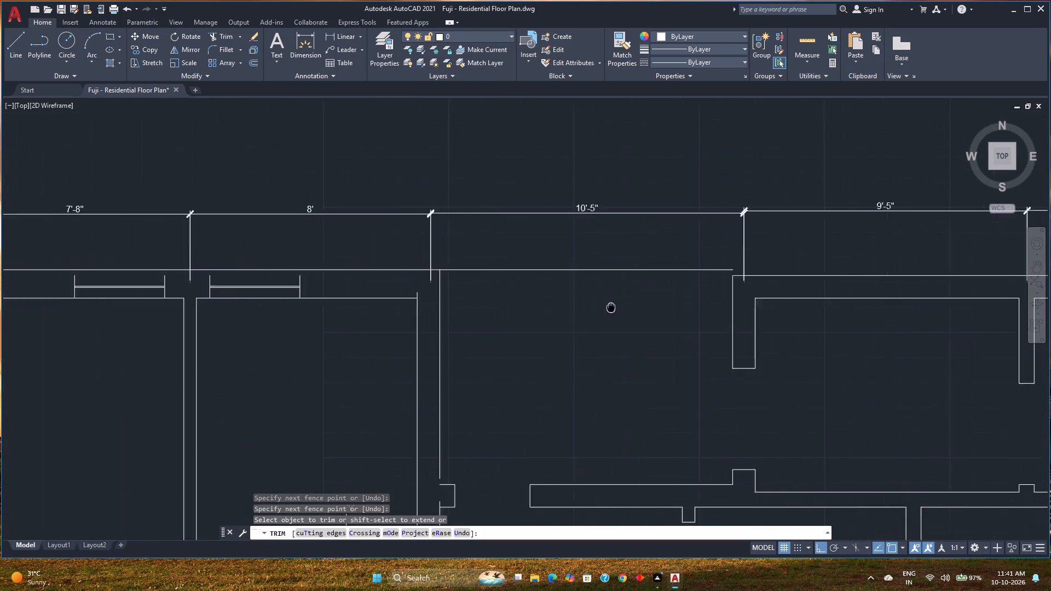
middle_drag(622, 309, 674, 311)
key(space)
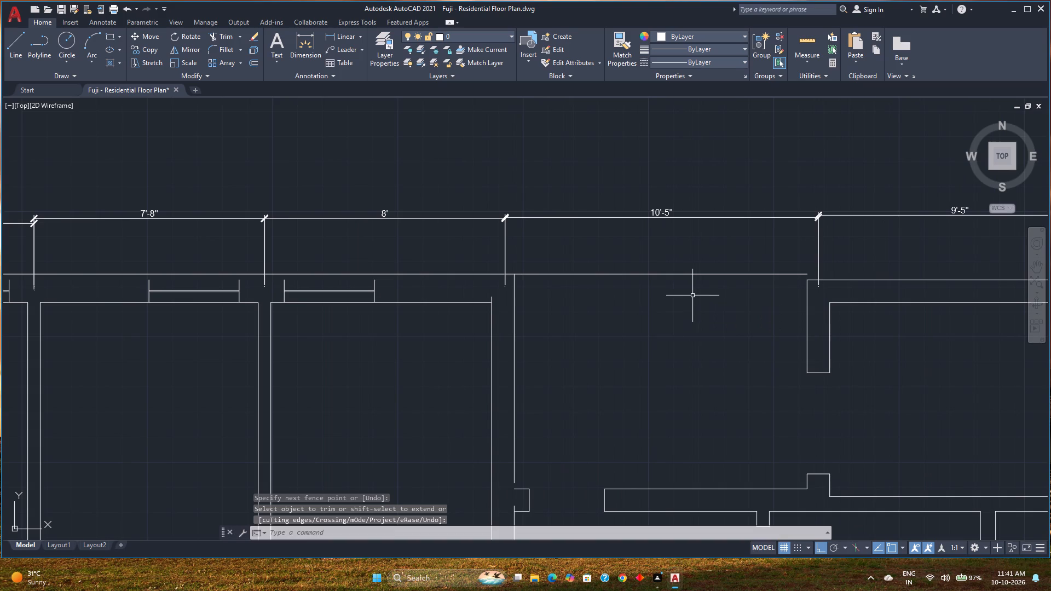
Move the two outer north wall lines west of the 9'-5" bay south to align with the northeast outer wall corner.
click(679, 273)
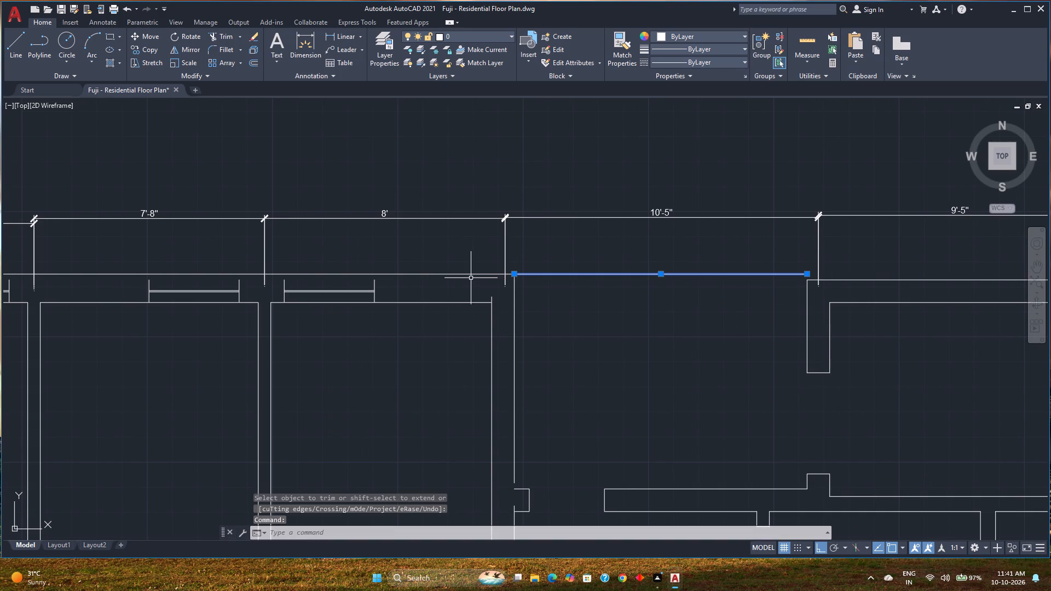
click(470, 275)
middle_drag(313, 316, 681, 325)
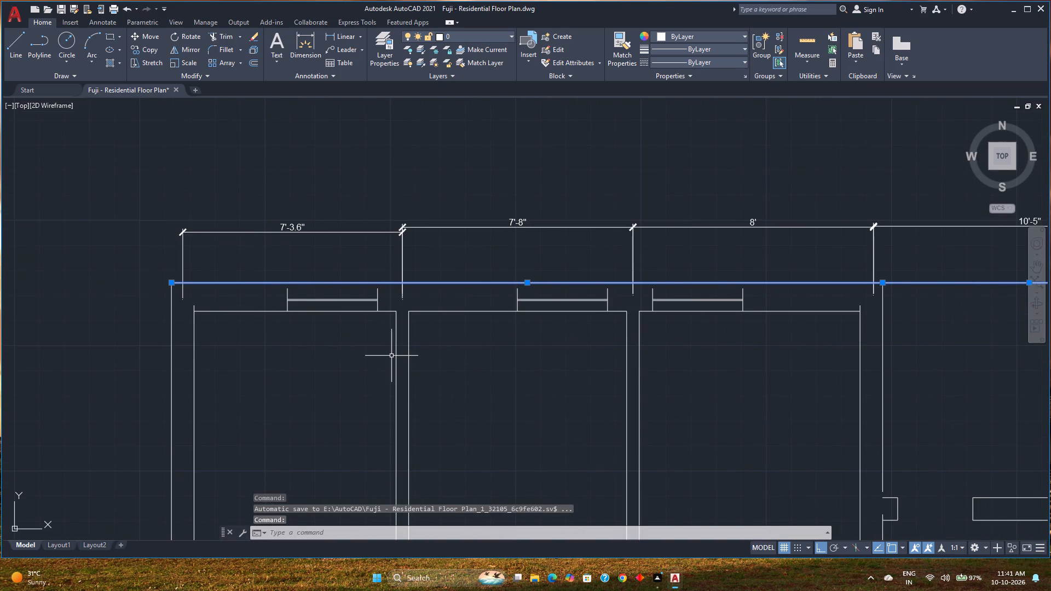
key(m)
key(Return)
middle_drag(749, 380, 422, 392)
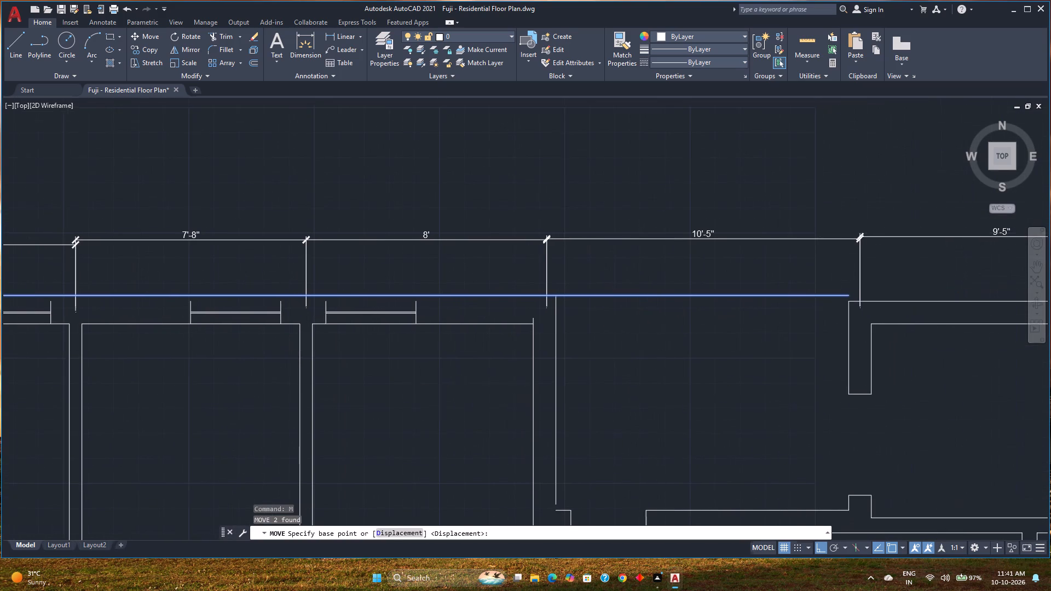
scroll(533, 293, up, 2)
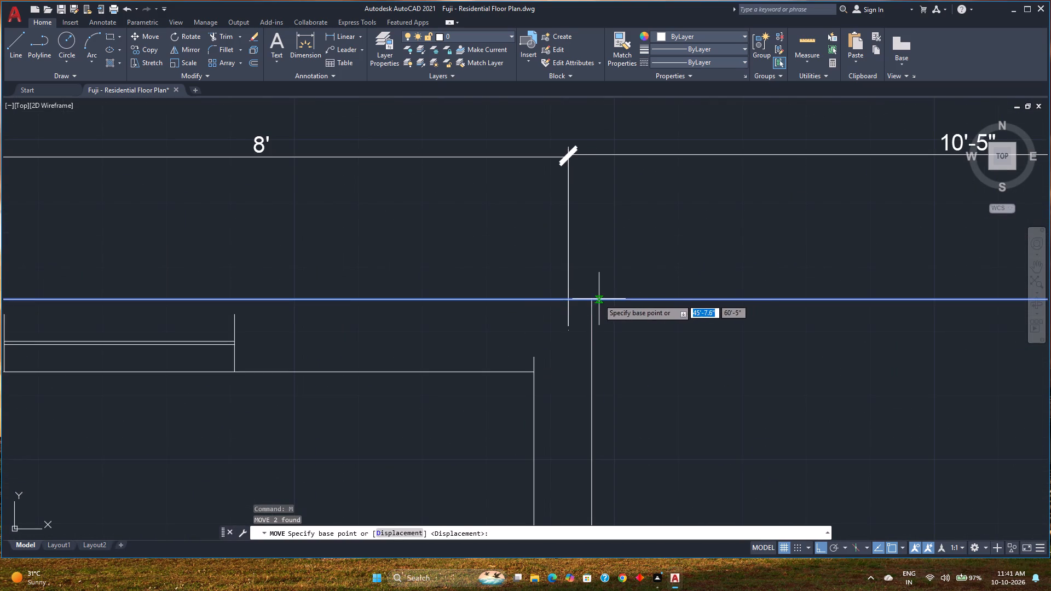
middle_drag(691, 363, 409, 390)
scroll(854, 416, down, 1)
middle_drag(846, 415, 523, 383)
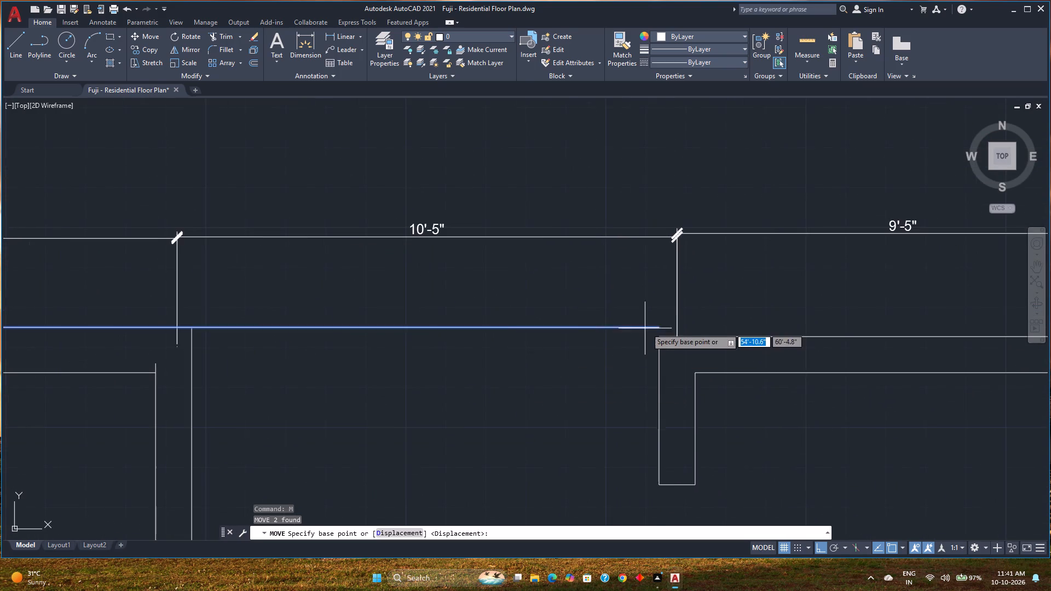
scroll(653, 327, up, 1)
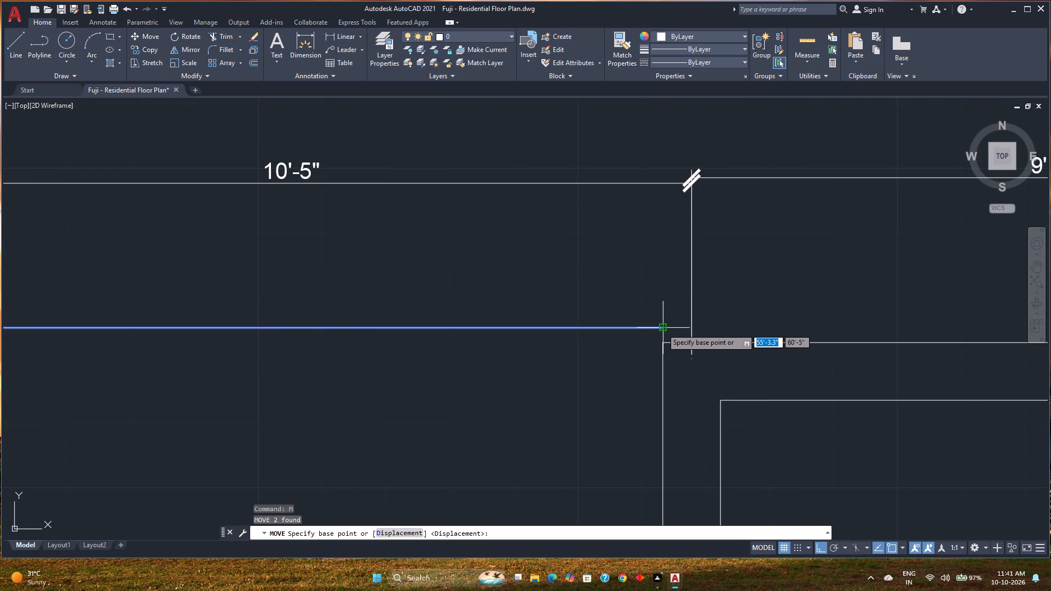
scroll(662, 328, up, 4)
click(668, 335)
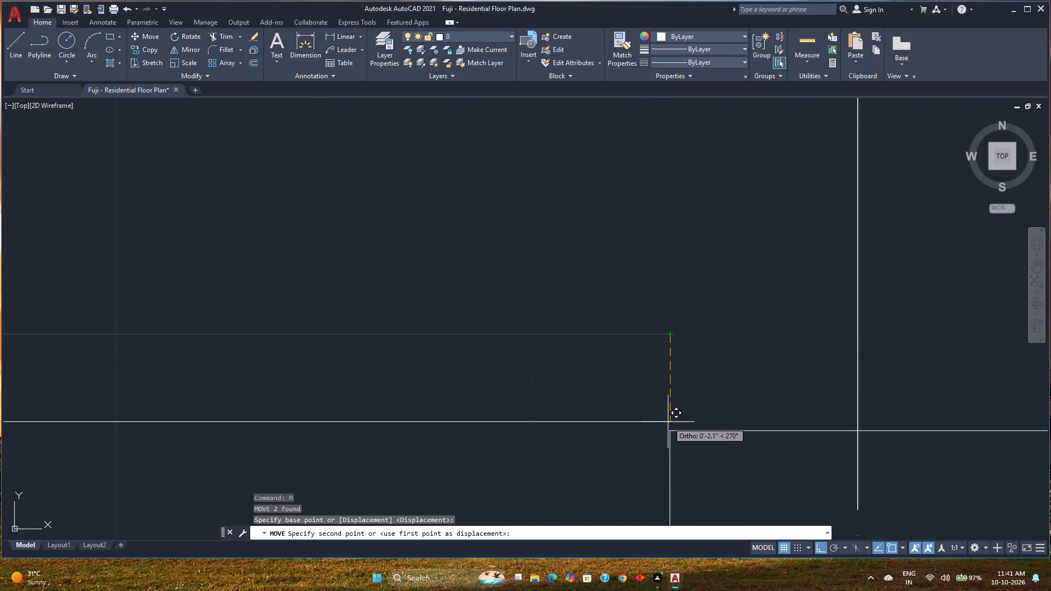
click(669, 430)
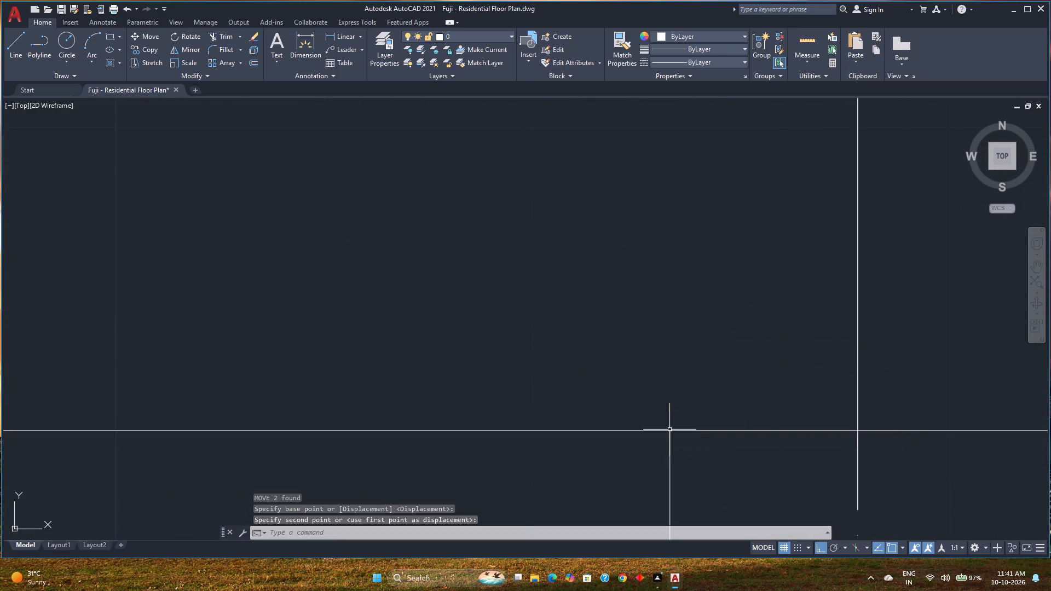
Trim the overhanging ends of the inner and outer west wall lines at the northwest corner.
scroll(548, 433, down, 1)
middle_drag(548, 433, 853, 355)
scroll(793, 357, down, 4)
scroll(668, 361, down, 1)
middle_drag(668, 361, 832, 334)
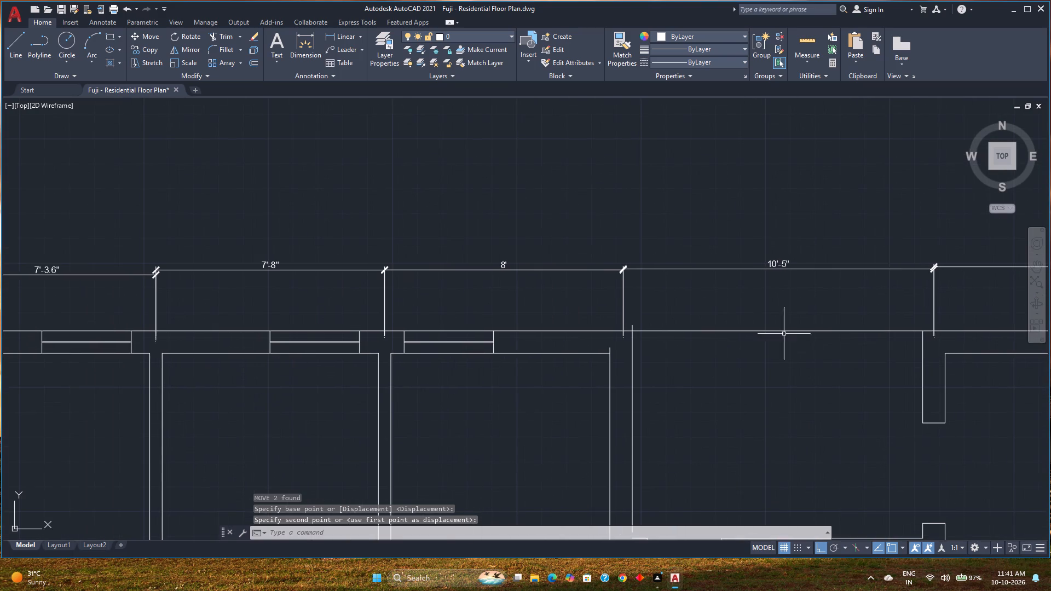
middle_drag(461, 367, 764, 323)
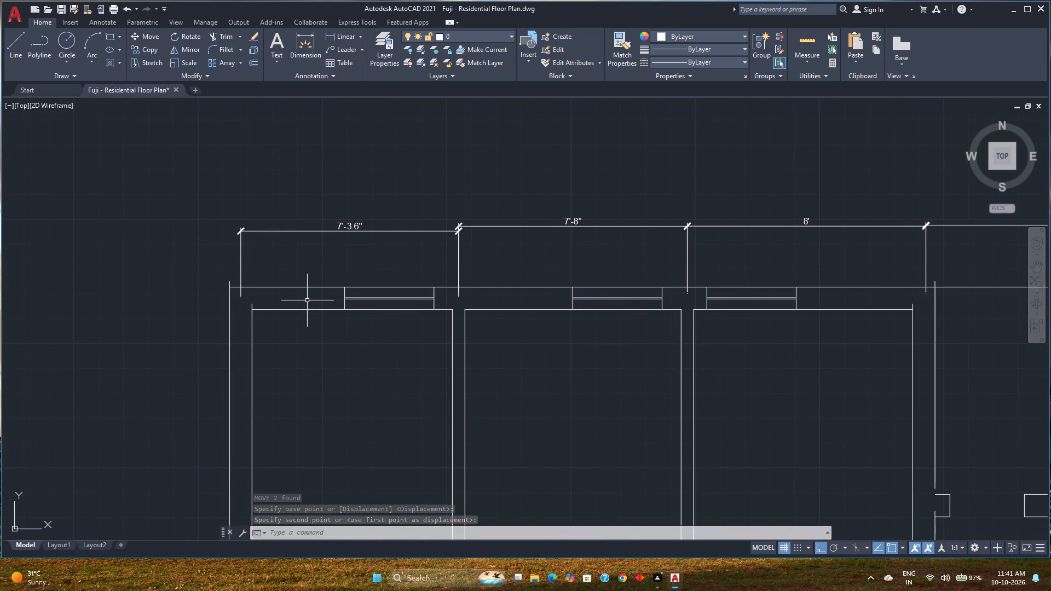
text(tr)
key(Return)
scroll(252, 296, up, 3)
click(245, 336)
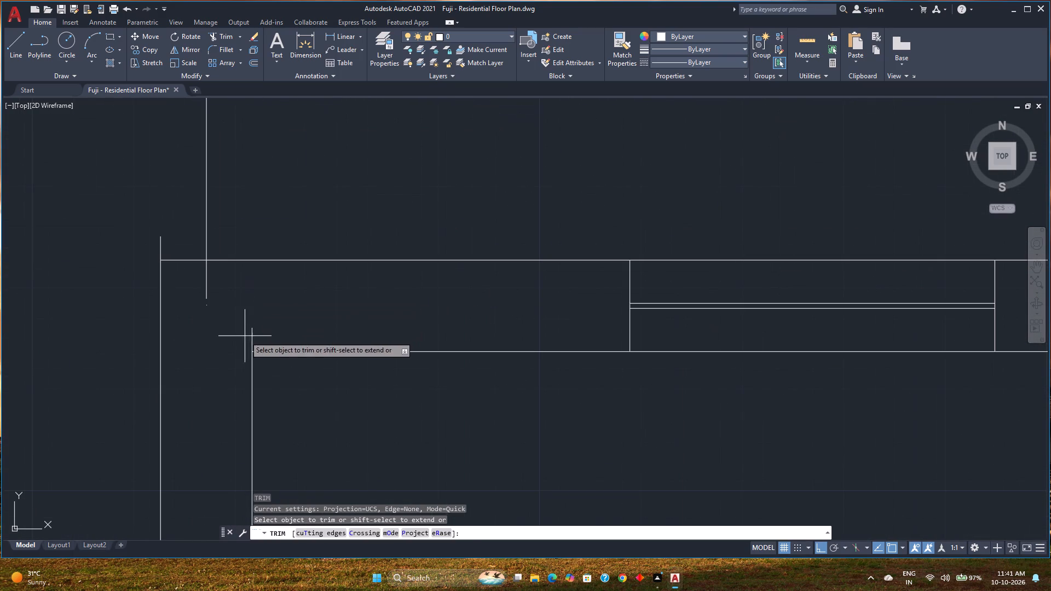
click(290, 336)
click(142, 235)
click(176, 242)
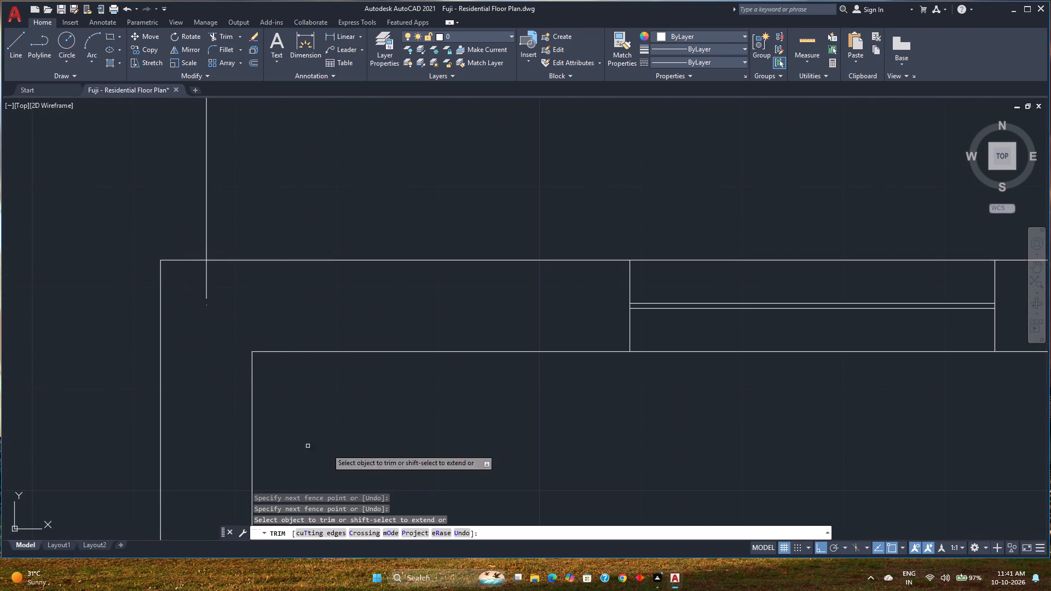
Trim the partition between the 7'-3.6" and 7'-8" rooms where its two lines run into their south wall.
scroll(494, 415, down, 1)
middle_drag(488, 414, 354, 330)
scroll(392, 312, down, 1)
scroll(529, 390, down, 1)
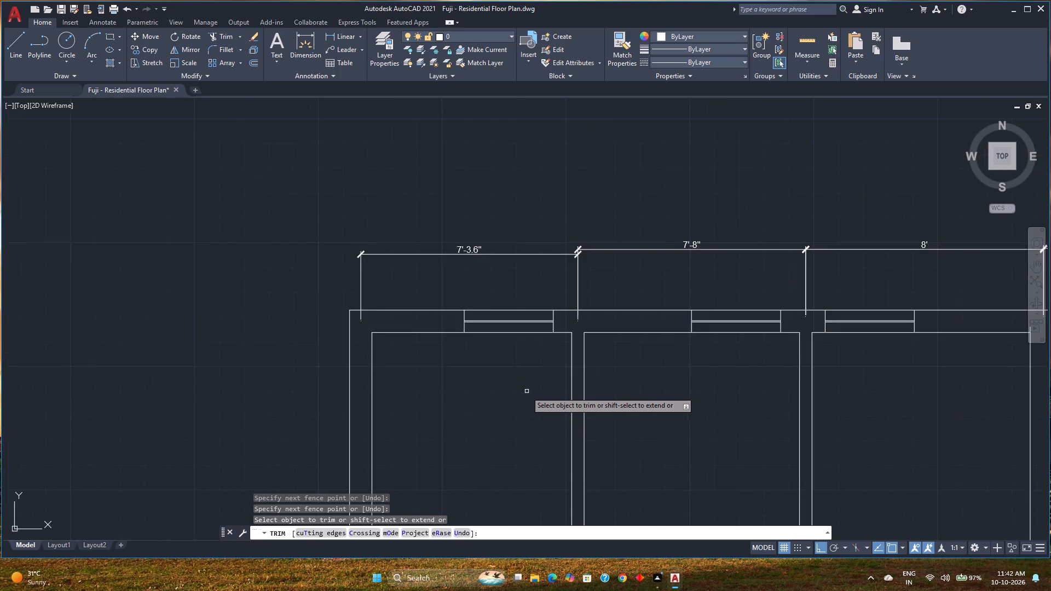
scroll(522, 398, down, 1)
middle_drag(520, 402, 506, 301)
scroll(555, 461, up, 3)
scroll(499, 448, up, 2)
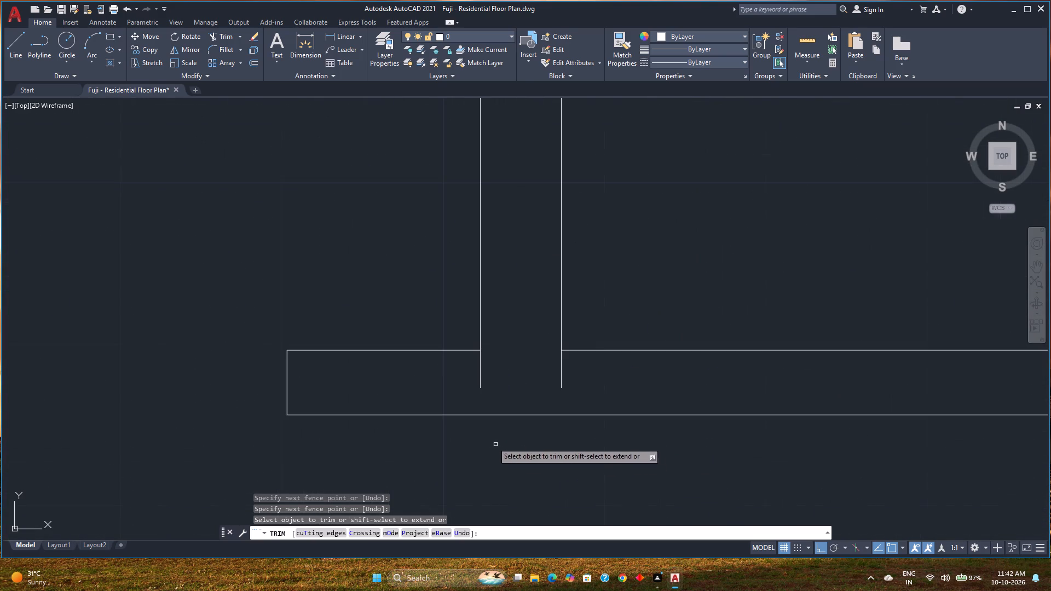
click(449, 376)
click(634, 379)
Trim the partition between the 7'-8" and 8' rooms where its two lines run into the short south wall piece.
scroll(602, 383, down, 4)
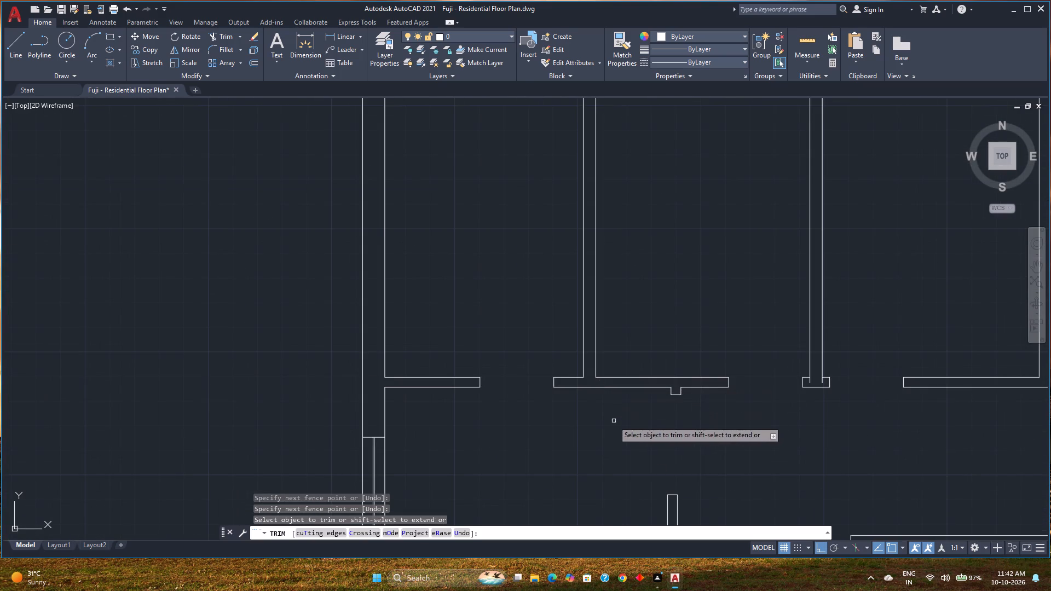
middle_drag(605, 421, 329, 366)
scroll(555, 328, up, 3)
click(462, 327)
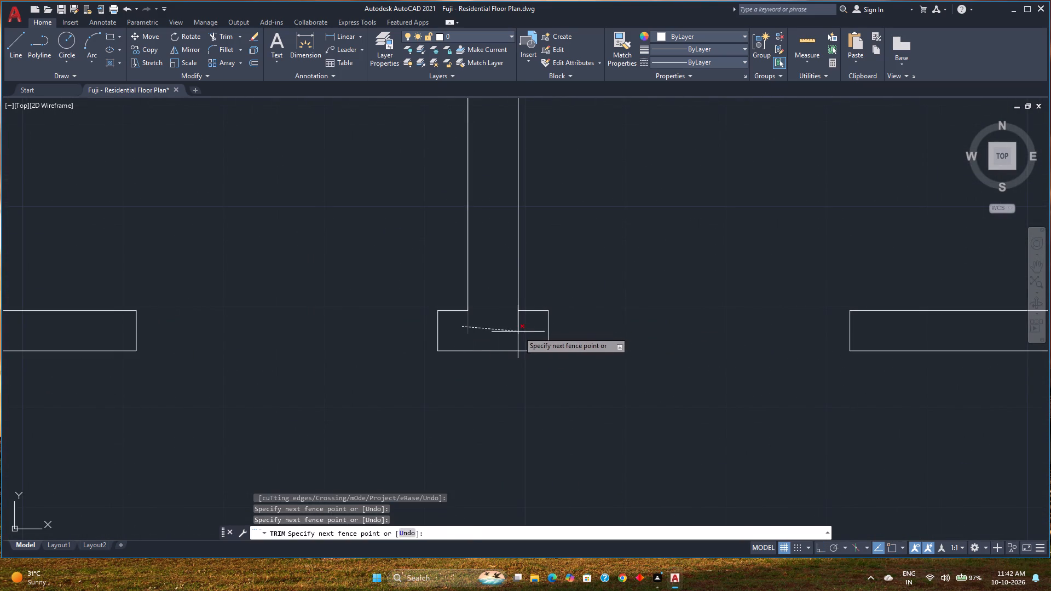
click(526, 329)
Trim the 8' room's outer east wall line where it overshoots the south line of the short wall stub beside the opening.
scroll(522, 327, down, 4)
middle_drag(604, 353, 437, 392)
scroll(500, 277, up, 2)
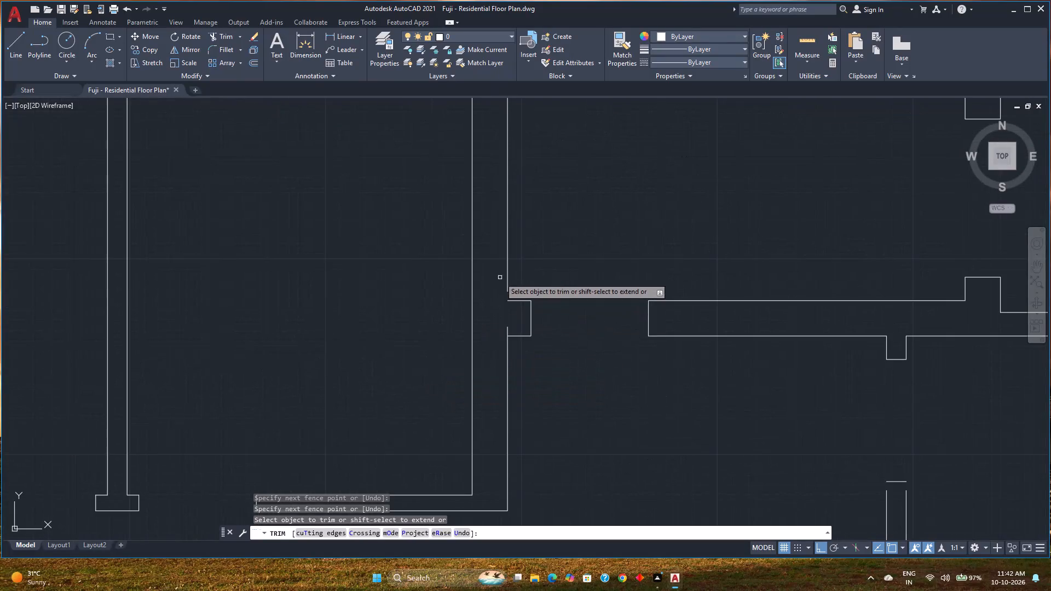
click(500, 329)
click(519, 330)
scroll(645, 396, down, 1)
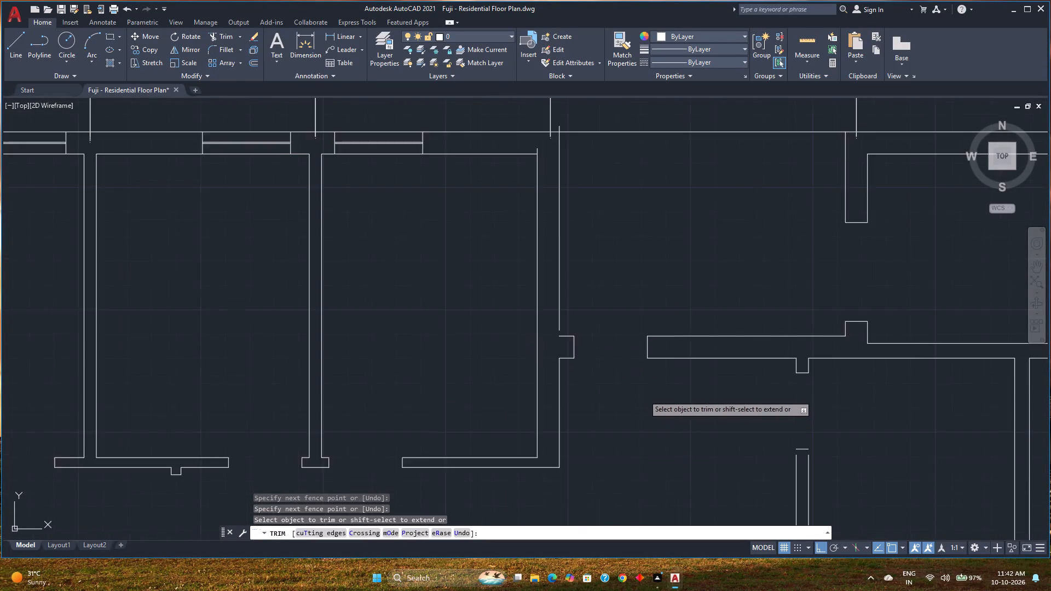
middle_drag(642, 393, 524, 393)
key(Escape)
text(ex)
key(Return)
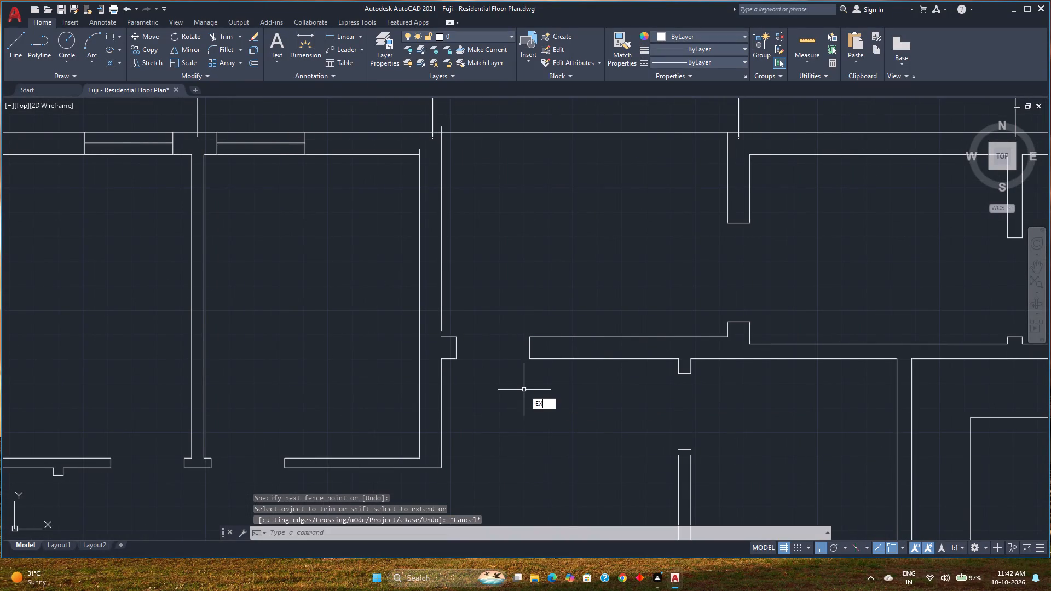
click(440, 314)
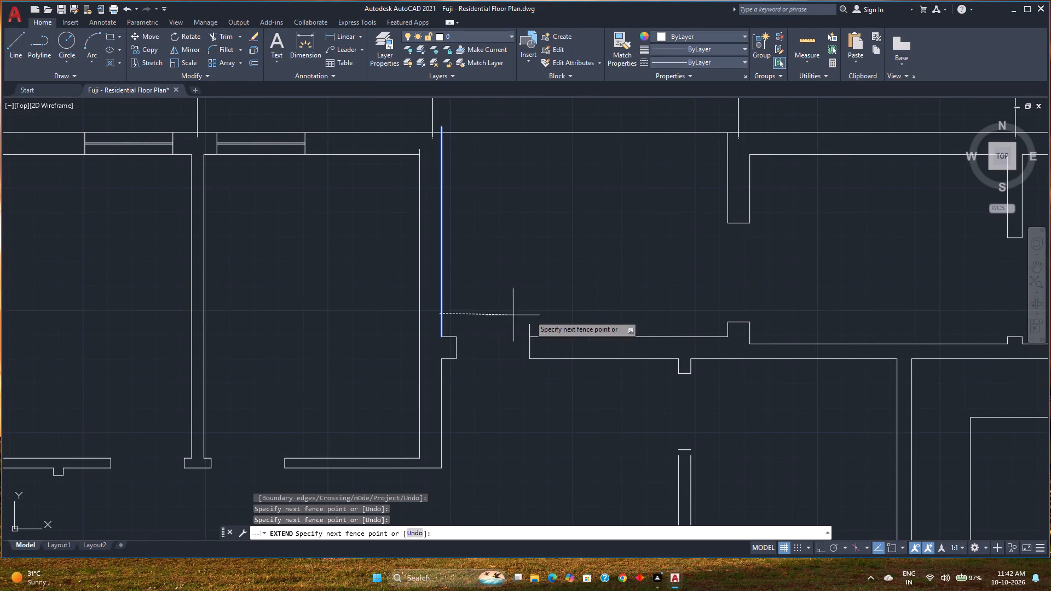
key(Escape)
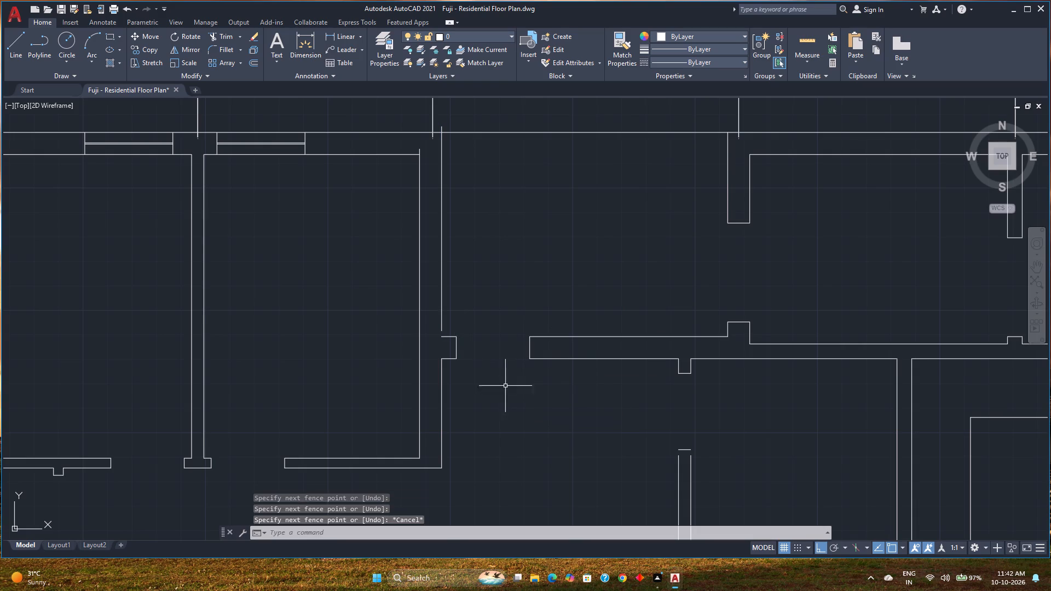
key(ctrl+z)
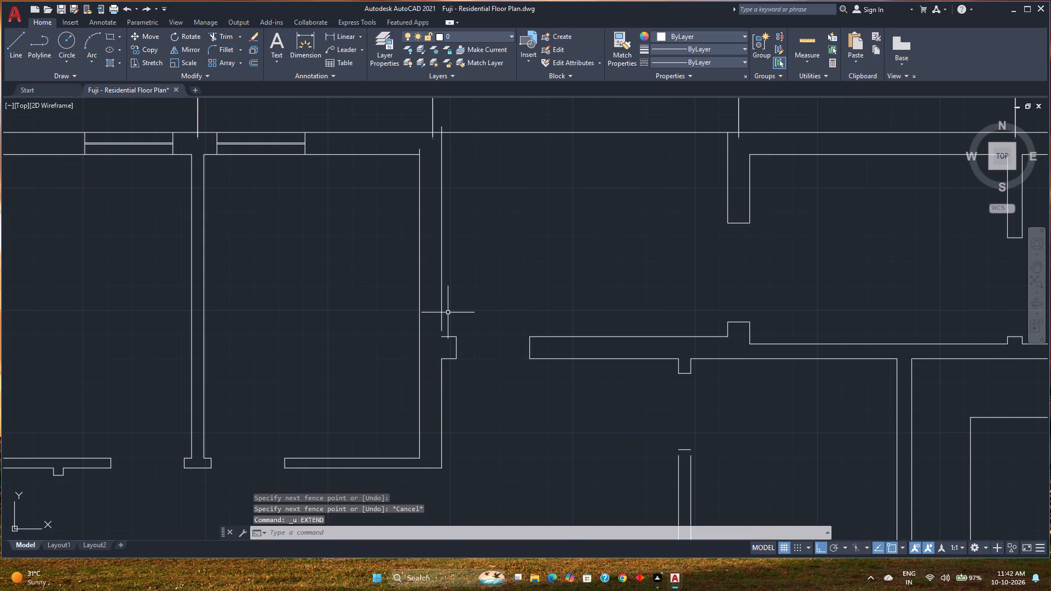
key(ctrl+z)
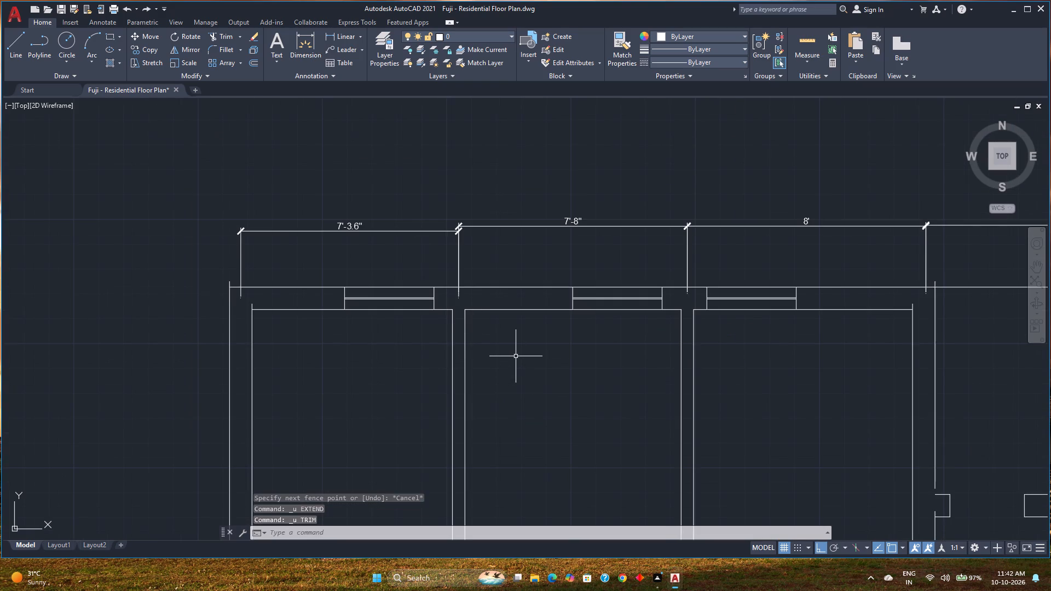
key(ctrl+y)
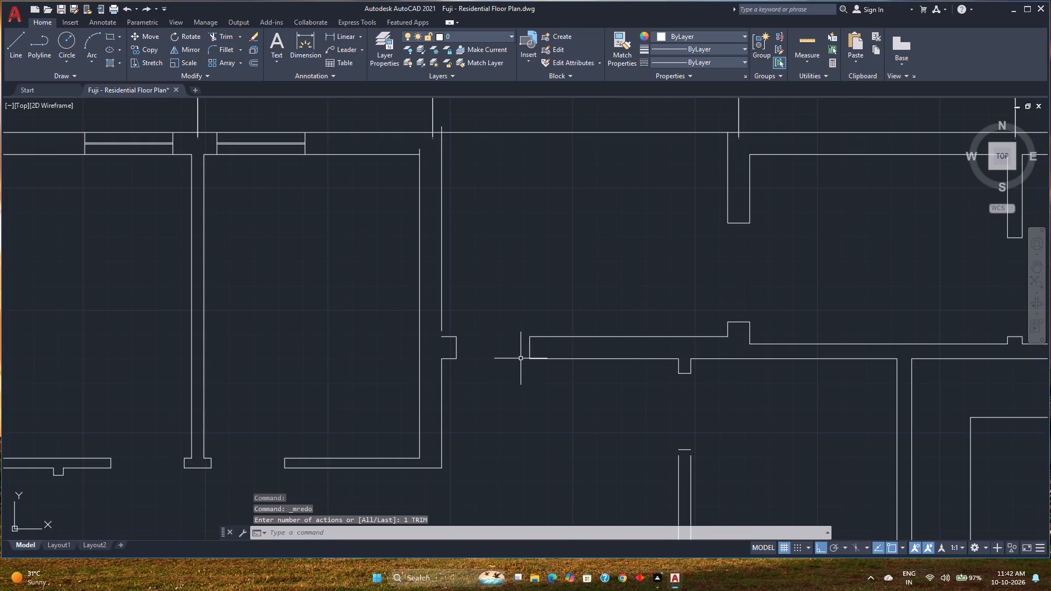
Extend the 8' room's outer east wall line down to the north line of the short wall stub beside the opening.
text(ex)
key(Return)
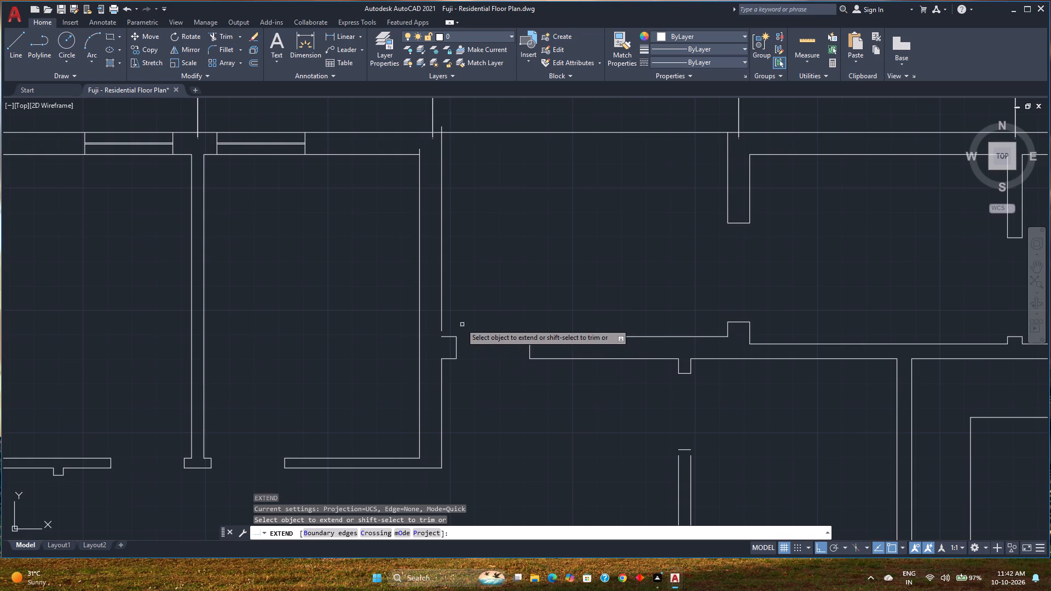
click(441, 319)
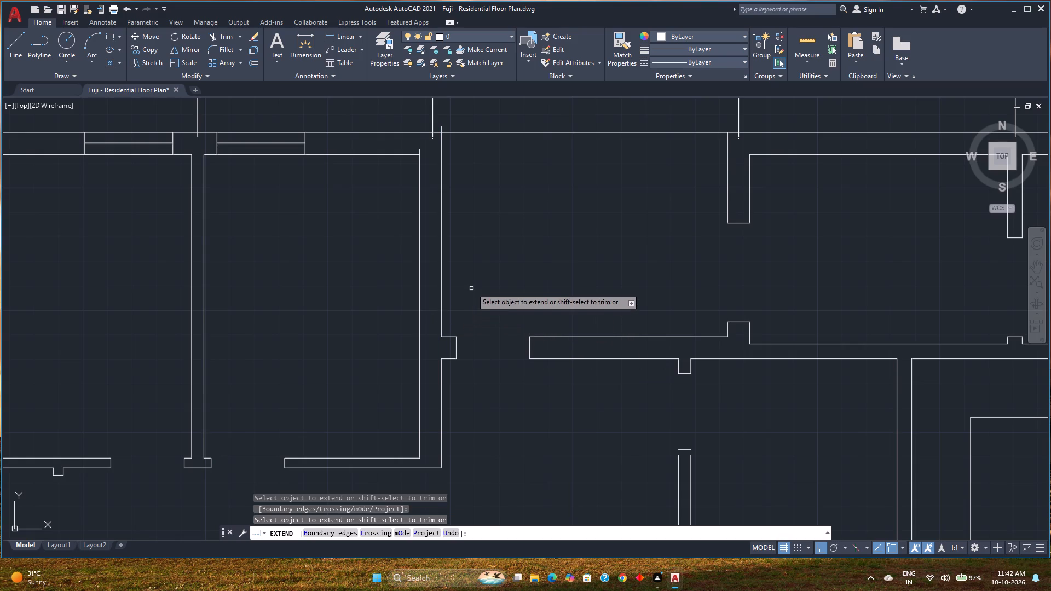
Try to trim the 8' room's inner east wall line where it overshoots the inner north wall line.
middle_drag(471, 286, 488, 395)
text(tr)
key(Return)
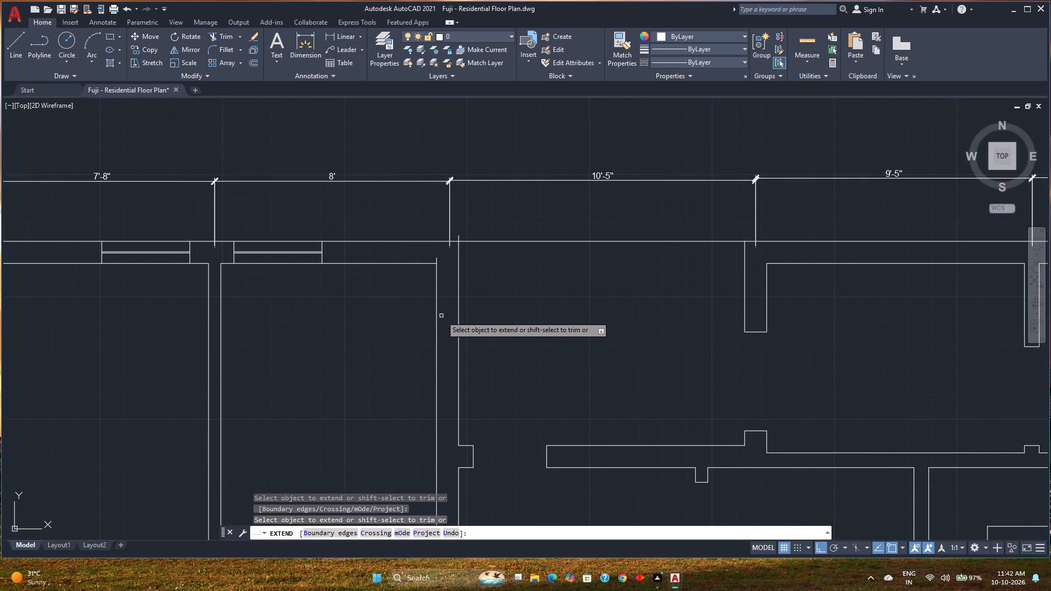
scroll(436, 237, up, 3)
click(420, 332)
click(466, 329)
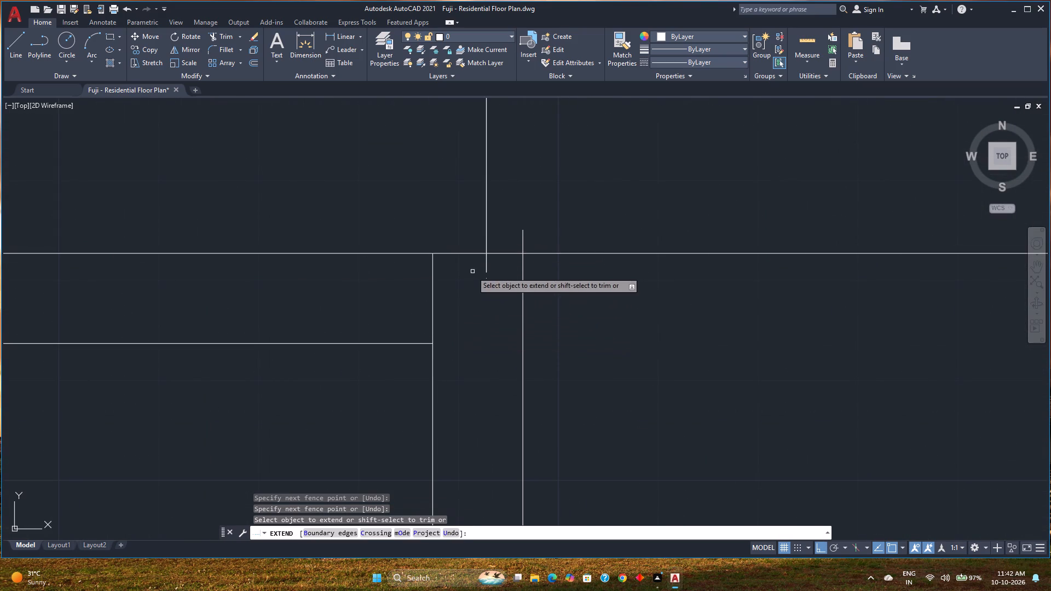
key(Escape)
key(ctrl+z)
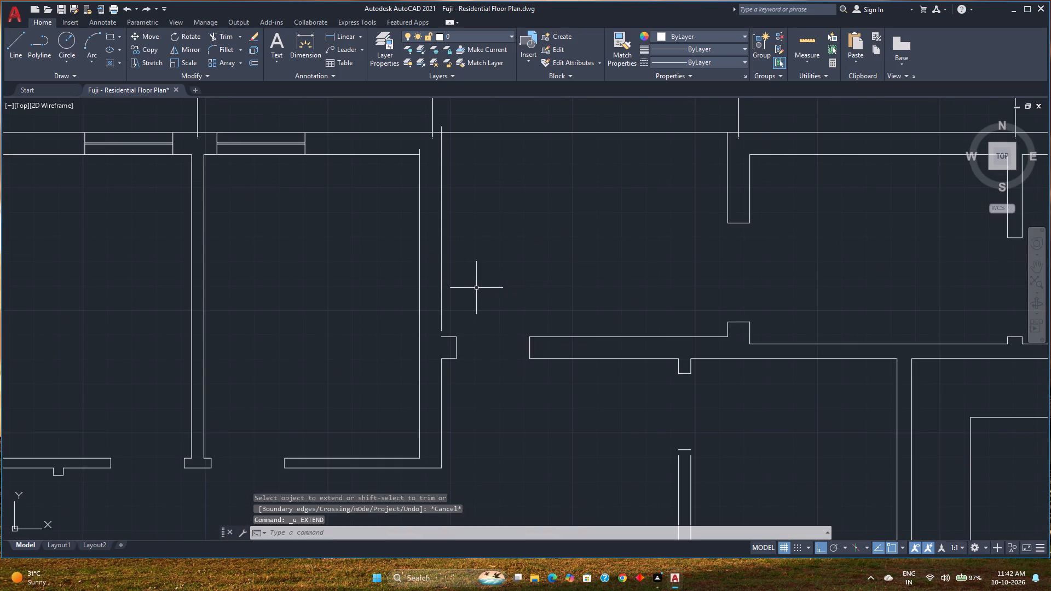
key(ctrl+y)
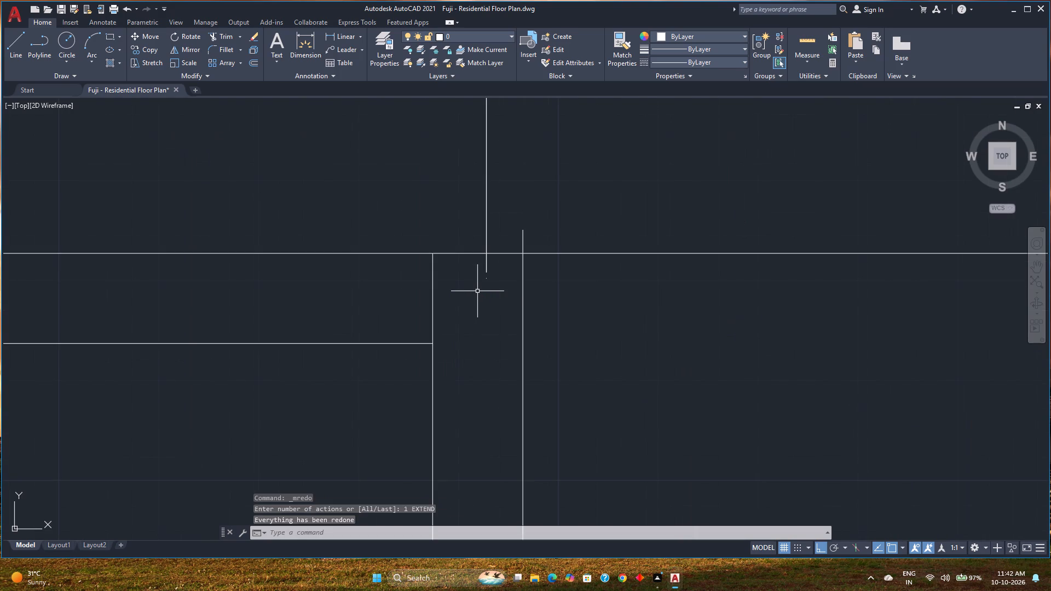
Trim the 8' room's inner and outer east wall lines where they overshoot the inner and outer north wall lines.
text(tr)
key(Return)
click(416, 294)
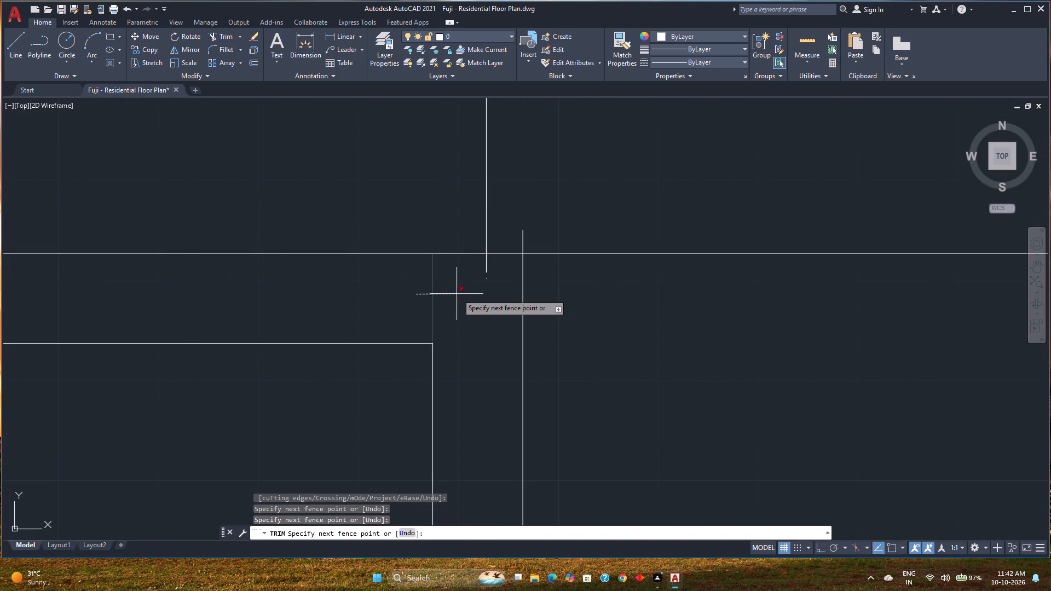
click(458, 294)
click(534, 242)
click(521, 238)
Trim the exterior east wall's inner line where it overshoots the south line of the partition below the 9'-5" and 5'-8" bays.
scroll(521, 241, down, 3)
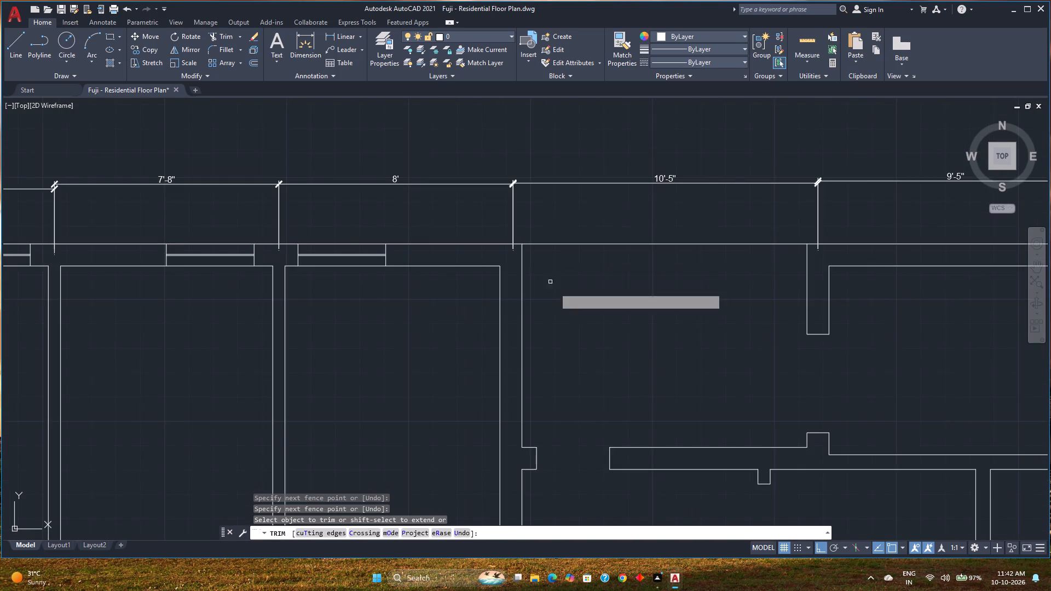
scroll(579, 321, down, 1)
middle_drag(579, 321, 494, 305)
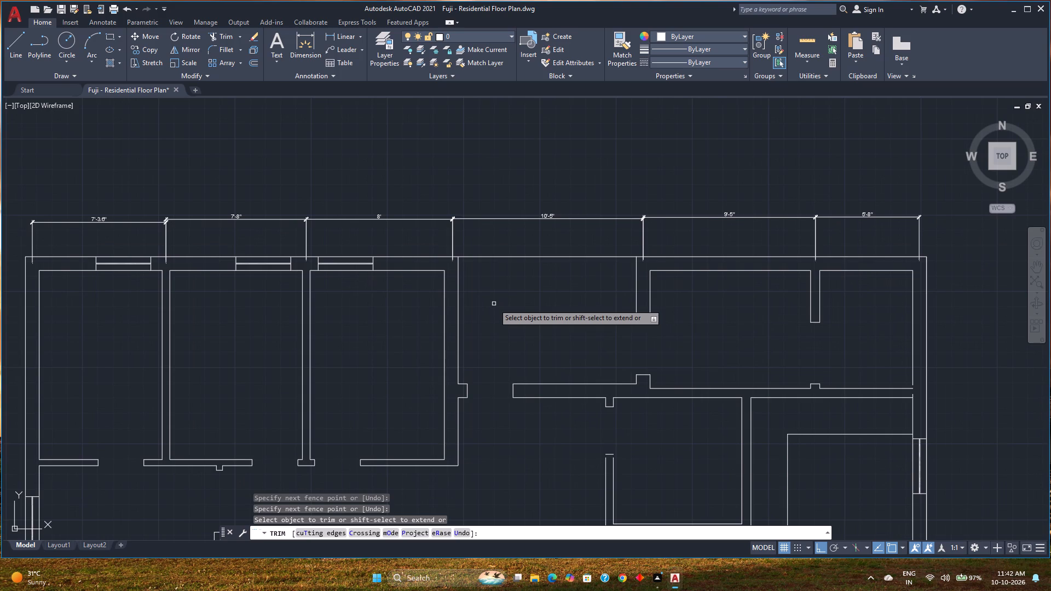
middle_drag(715, 345, 542, 317)
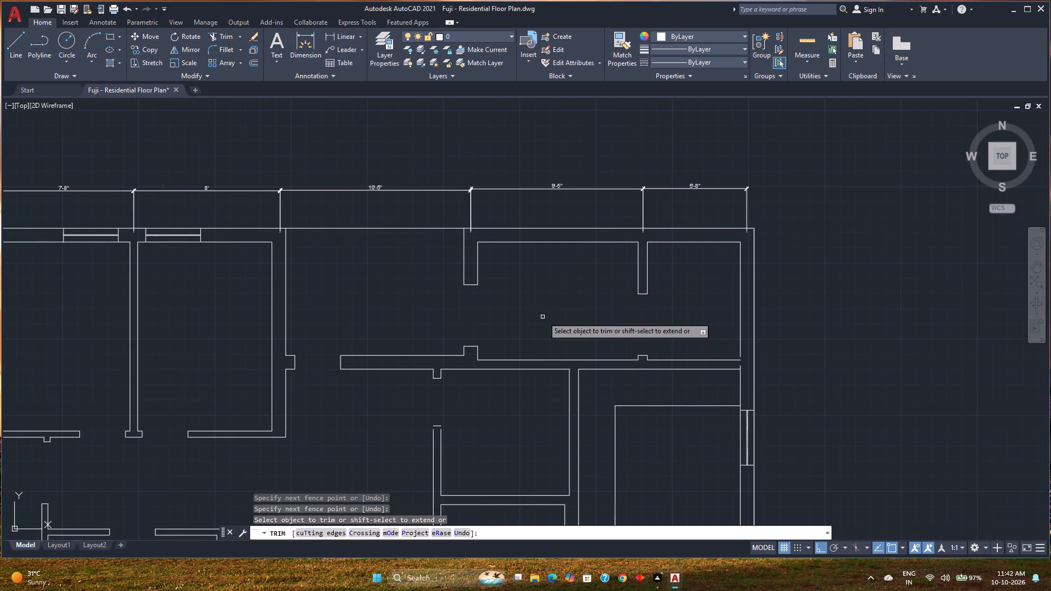
scroll(743, 368, up, 4)
click(739, 377)
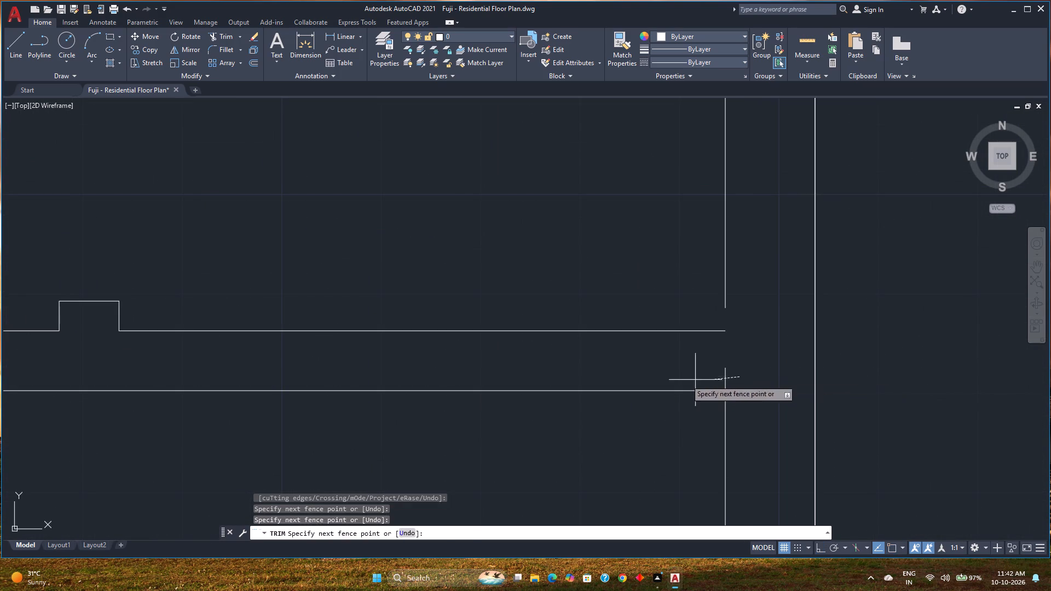
click(679, 380)
key(Escape)
Extend the exterior east wall's inner line in the 5'-8" bay down to the north line of the partition below.
text(ex)
key(Return)
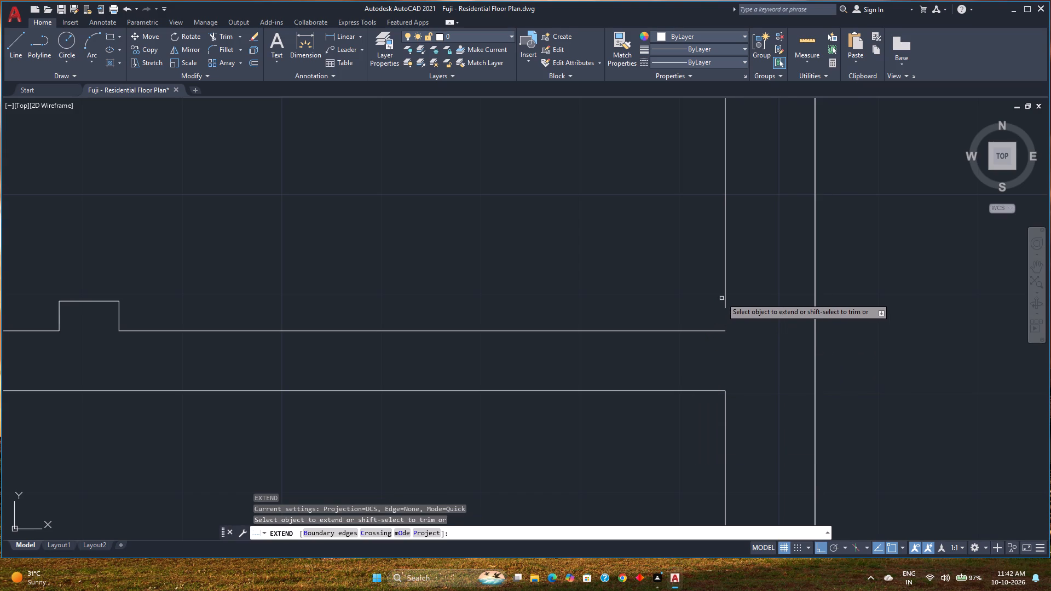
click(726, 294)
Trim both lines of the wall between the two 17'-1" bays where they overshoot the south wall lines.
scroll(618, 361, down, 3)
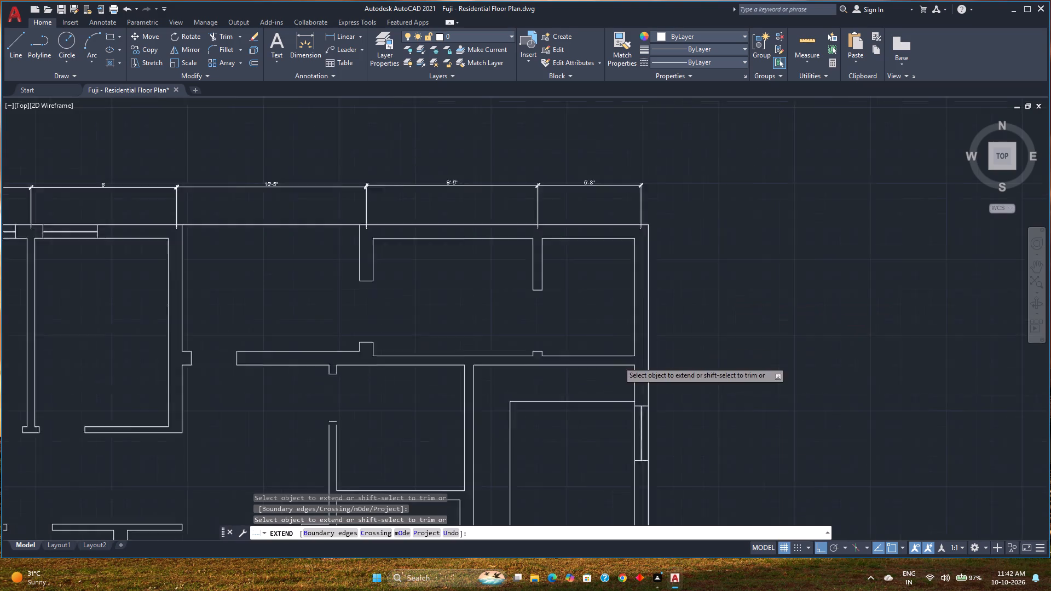
scroll(618, 361, down, 3)
middle_drag(612, 420, 649, 351)
scroll(662, 439, up, 4)
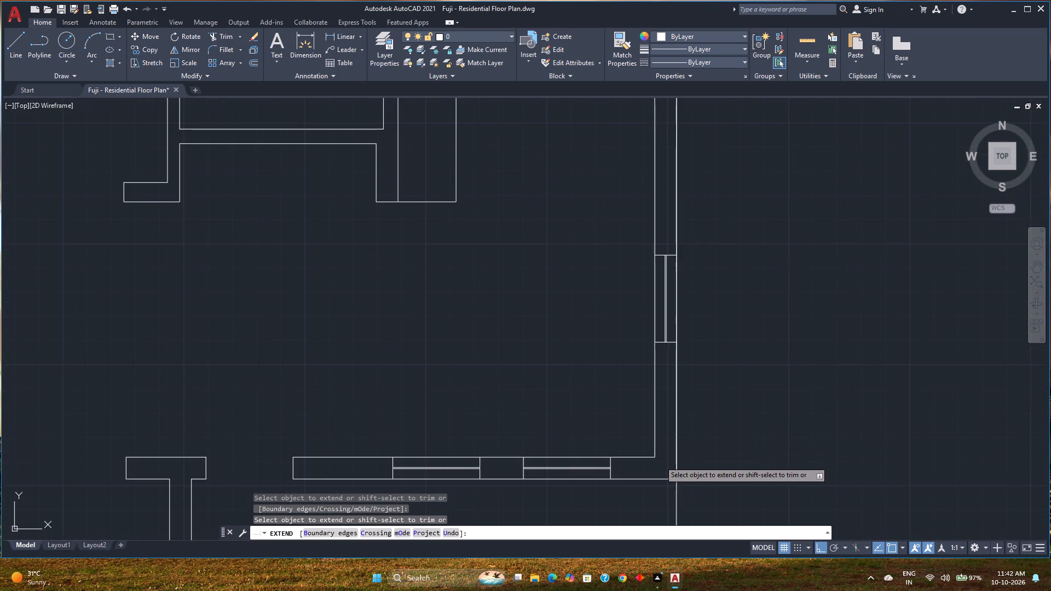
scroll(660, 461, up, 2)
middle_drag(660, 461, 683, 395)
scroll(698, 375, down, 2)
scroll(598, 438, down, 2)
middle_drag(598, 439, 696, 376)
scroll(573, 430, down, 1)
middle_drag(571, 430, 630, 376)
scroll(528, 464, up, 3)
scroll(605, 389, up, 1)
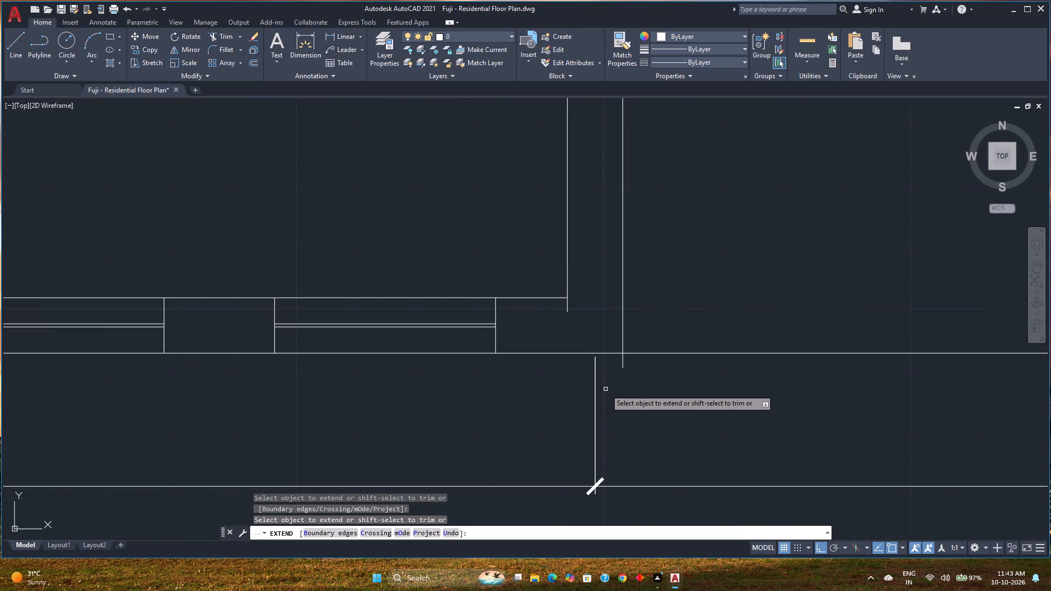
scroll(605, 389, up, 1)
key(Escape)
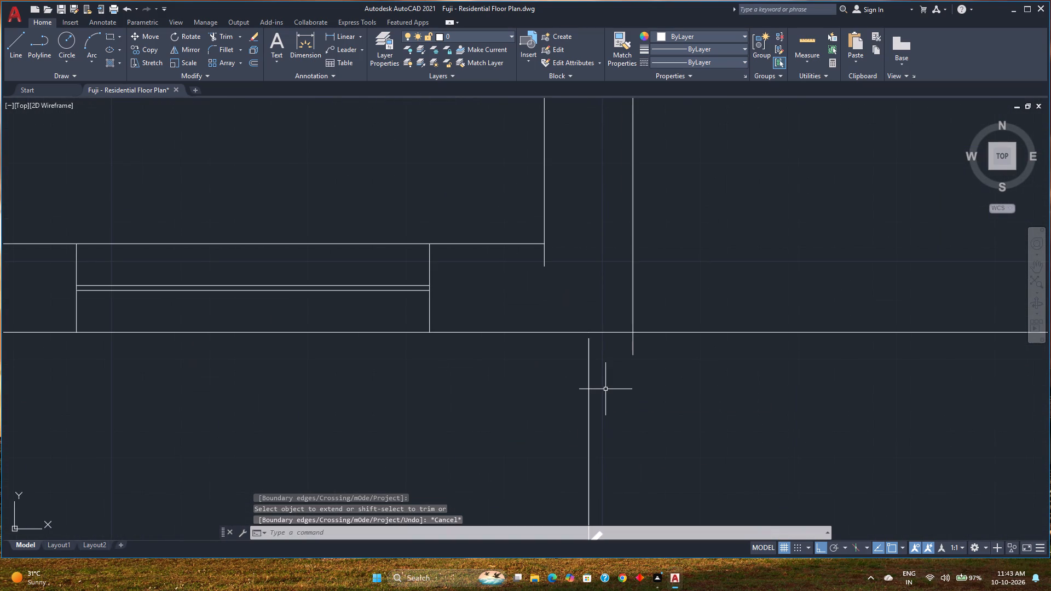
key(t)
key(r)
key(Return)
click(615, 351)
click(657, 344)
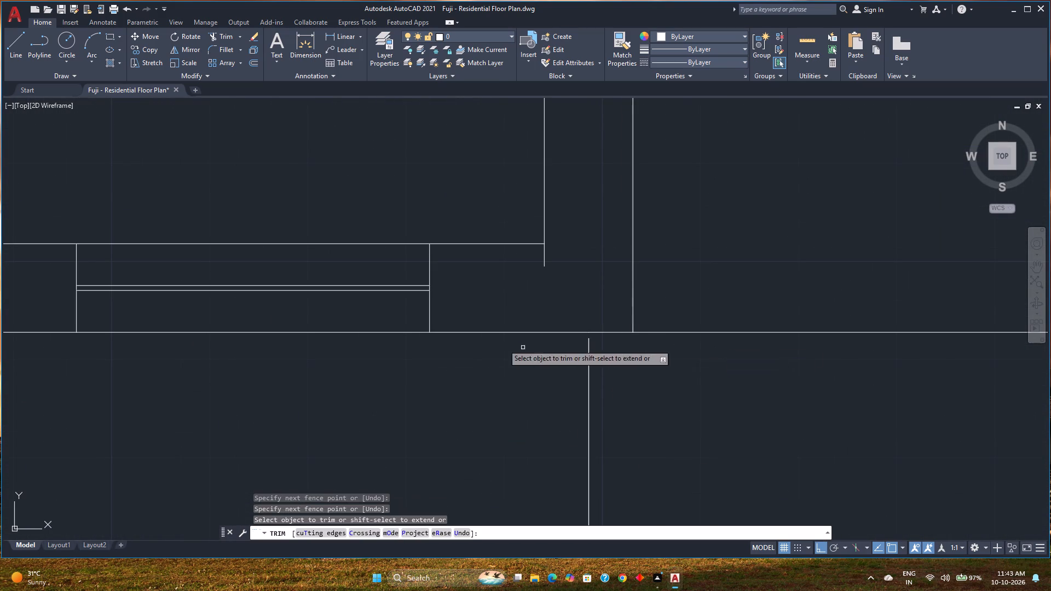
click(522, 255)
click(555, 256)
Trim the outer west wall line of the middle 17'-1" room where it overshoots the outer south wall line.
scroll(480, 340, down, 4)
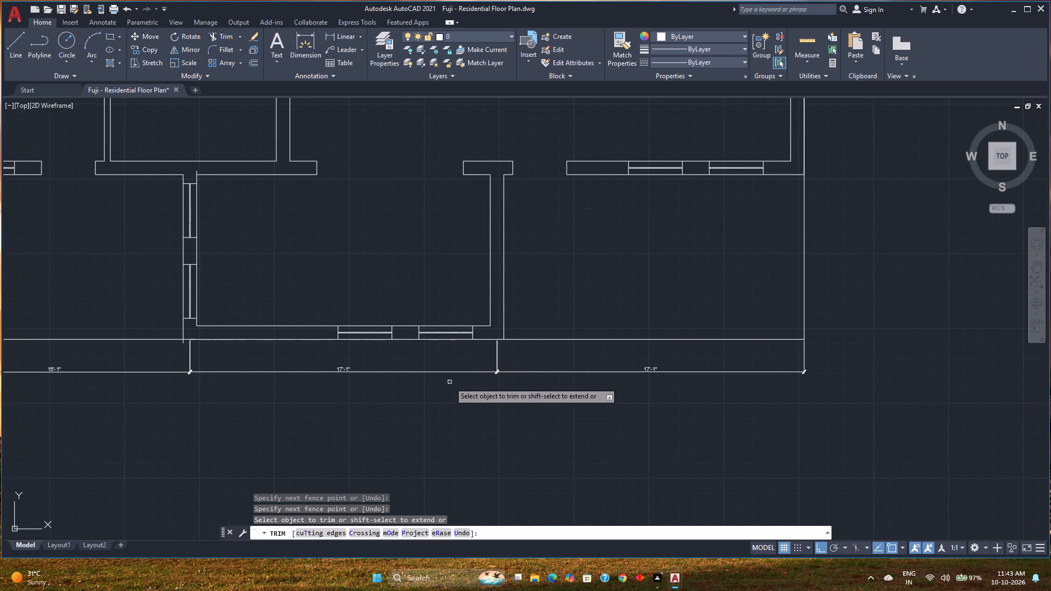
middle_drag(445, 380, 657, 442)
scroll(390, 391, up, 4)
click(408, 454)
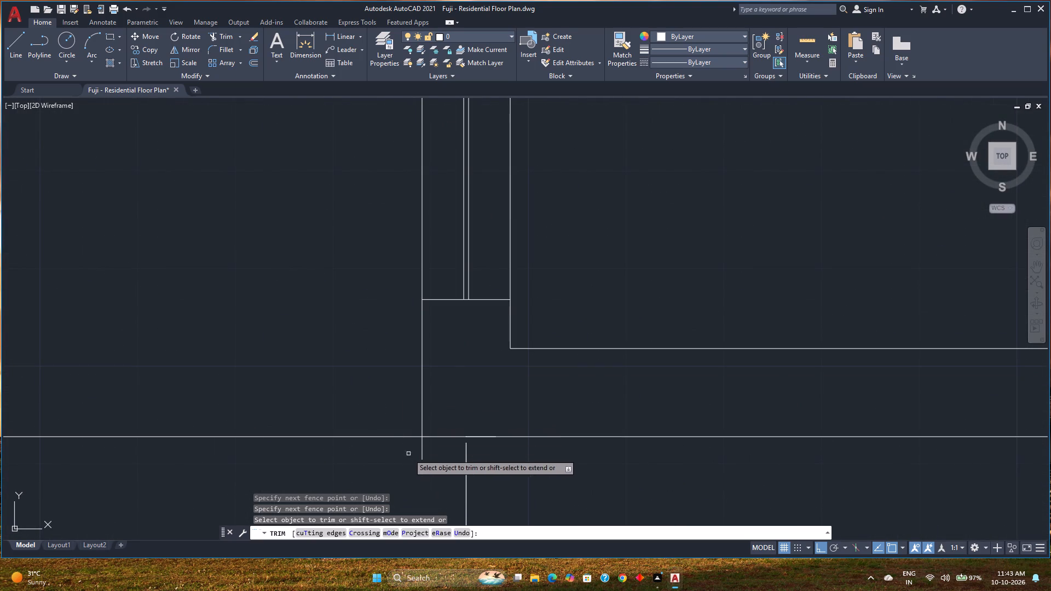
click(433, 455)
Trim the inner west wall line of the middle 17'-1" room where it runs into the wall to its north.
scroll(432, 454, down, 4)
scroll(432, 291, up, 3)
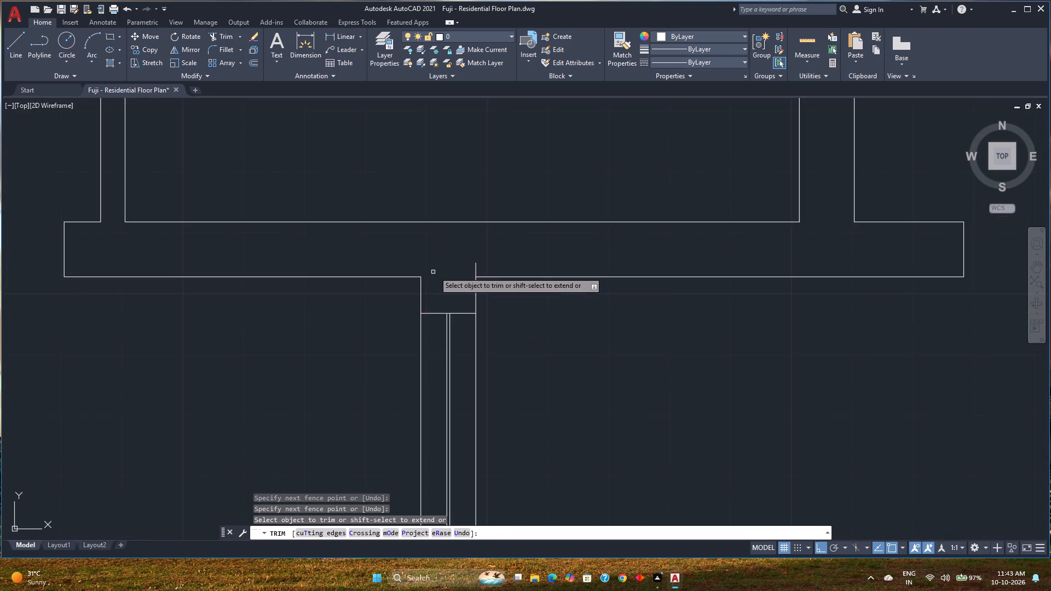
scroll(444, 266, up, 2)
click(454, 263)
click(562, 264)
Trim away the south boundary line across the 15'-1" bay, west of the middle room's southwest corner.
scroll(559, 266, down, 3)
scroll(378, 349, down, 1)
middle_drag(378, 349, 386, 353)
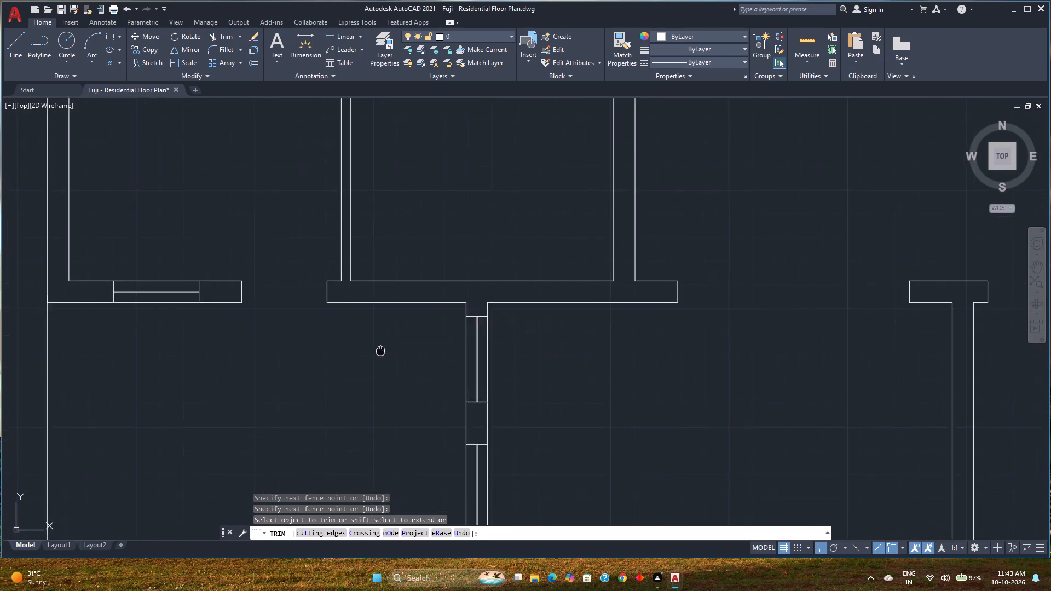
middle_drag(386, 353, 557, 400)
scroll(557, 400, down, 3)
middle_drag(553, 421, 425, 364)
middle_click(425, 364)
scroll(333, 398, up, 3)
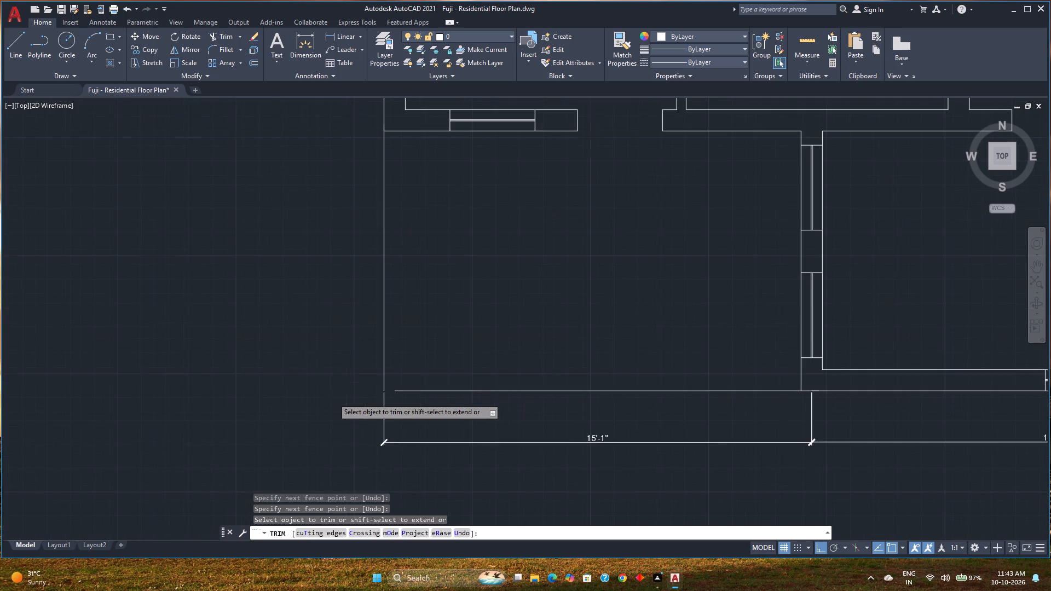
middle_click(454, 349)
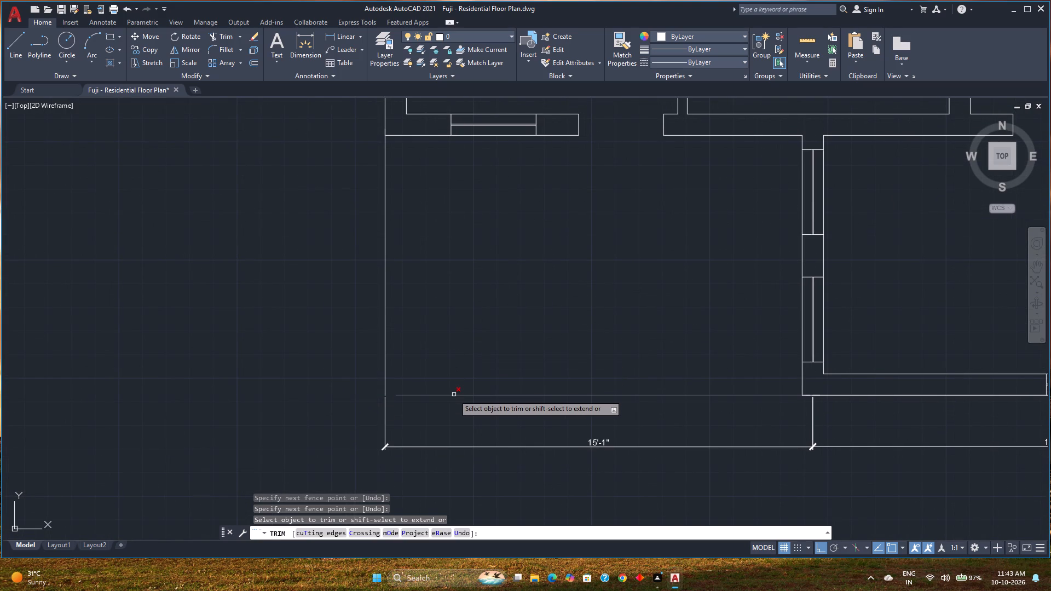
click(454, 395)
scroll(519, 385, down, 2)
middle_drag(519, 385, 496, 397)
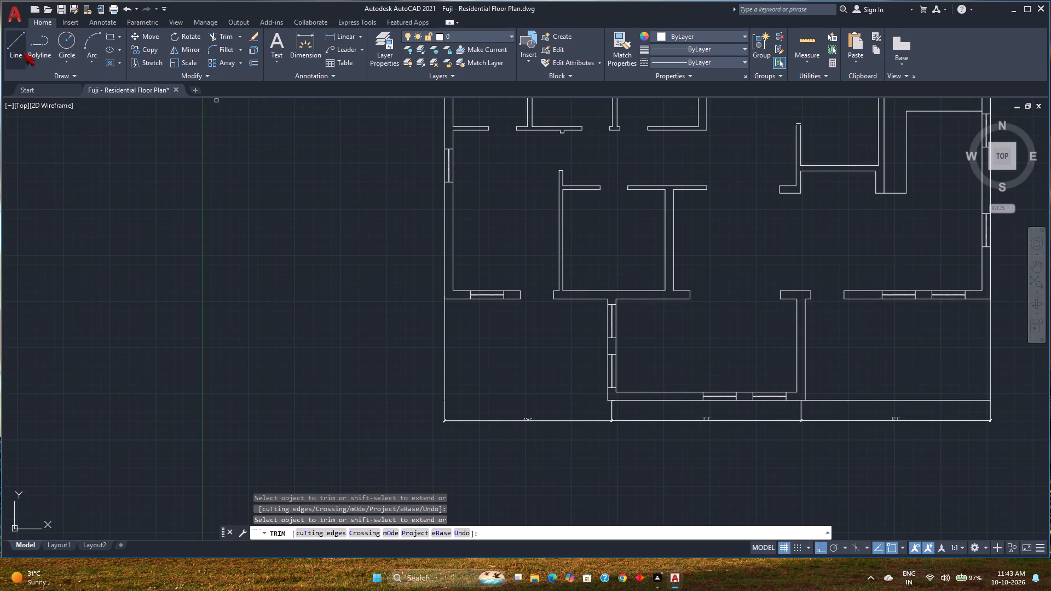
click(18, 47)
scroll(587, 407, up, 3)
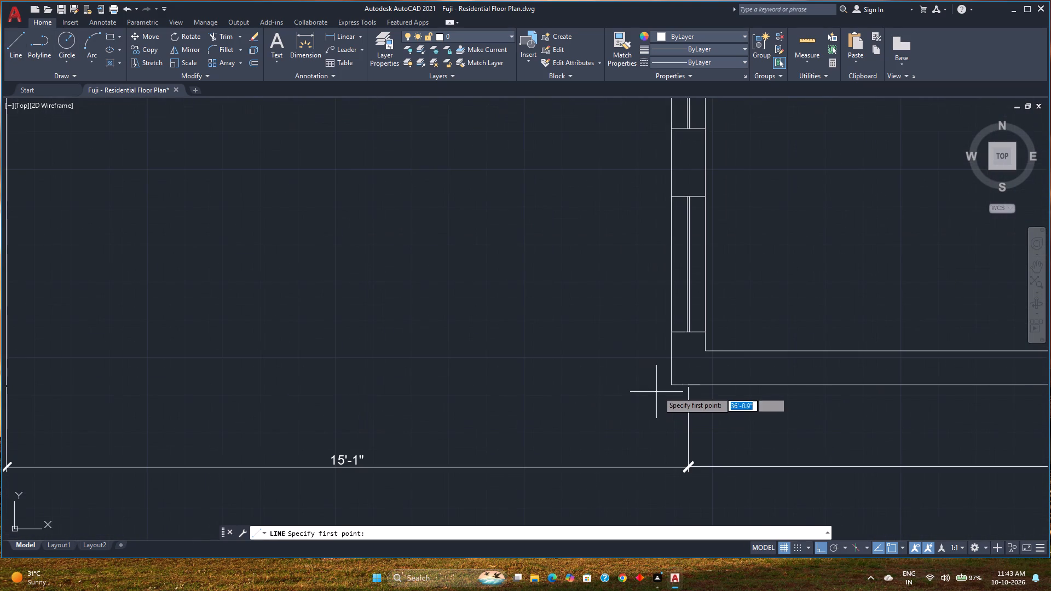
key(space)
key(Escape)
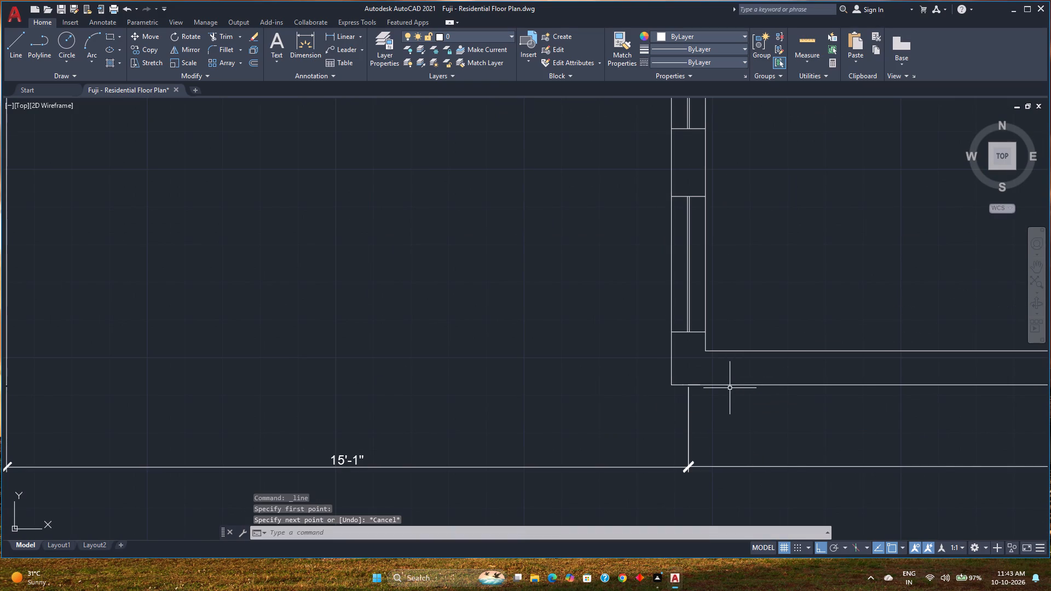
Stretch the west end of the south boundary line across the 15'-1" bay to meet the west boundary line.
click(732, 385)
scroll(740, 401, down, 1)
middle_drag(738, 400, 273, 361)
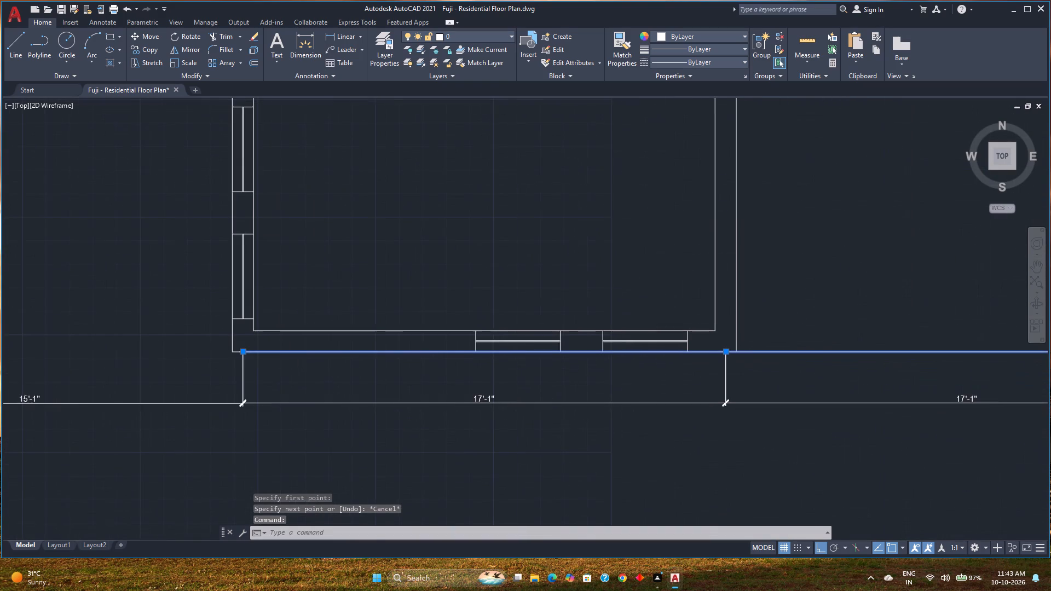
scroll(277, 360, down, 2)
middle_drag(277, 360, 476, 365)
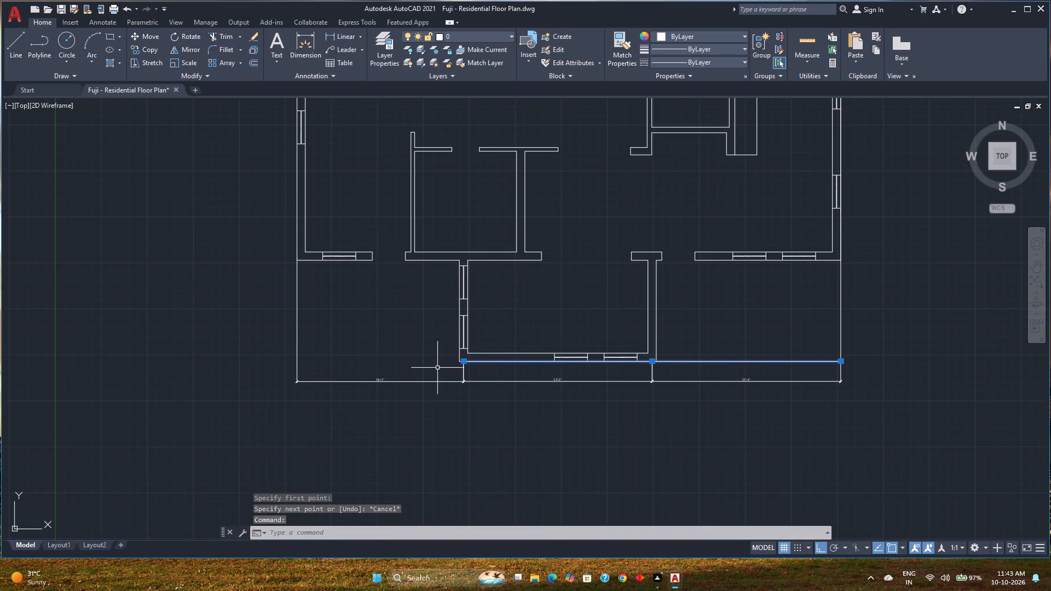
click(466, 362)
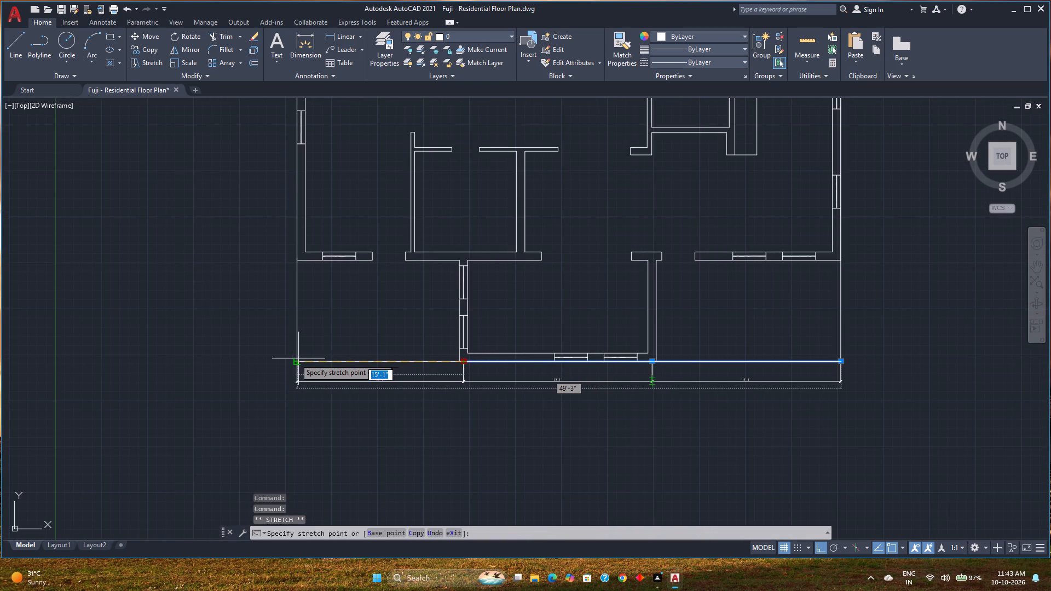
scroll(295, 358, up, 2)
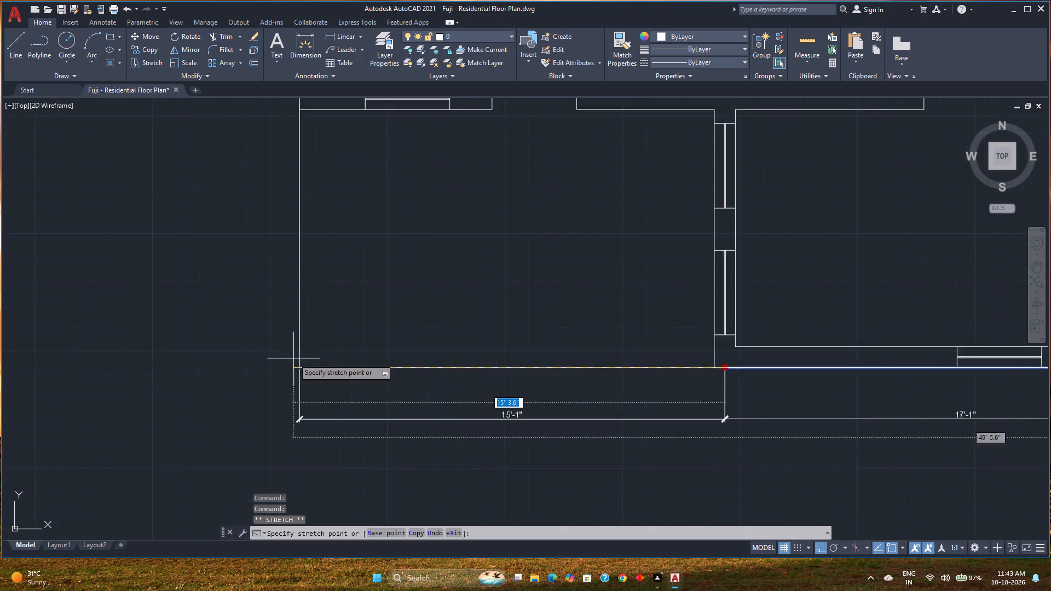
scroll(293, 358, up, 1)
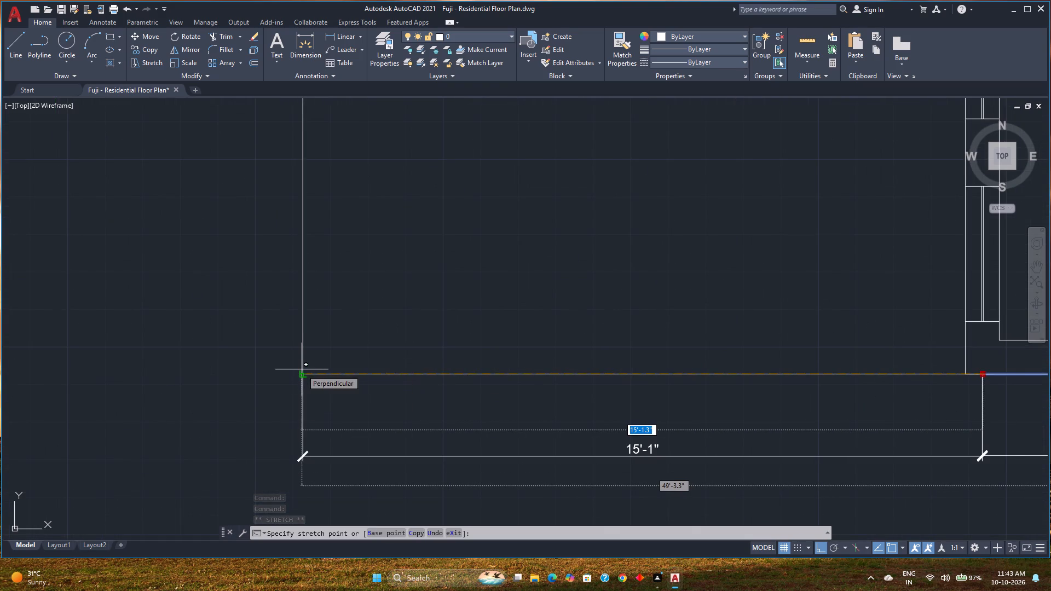
click(302, 373)
scroll(336, 329, down, 1)
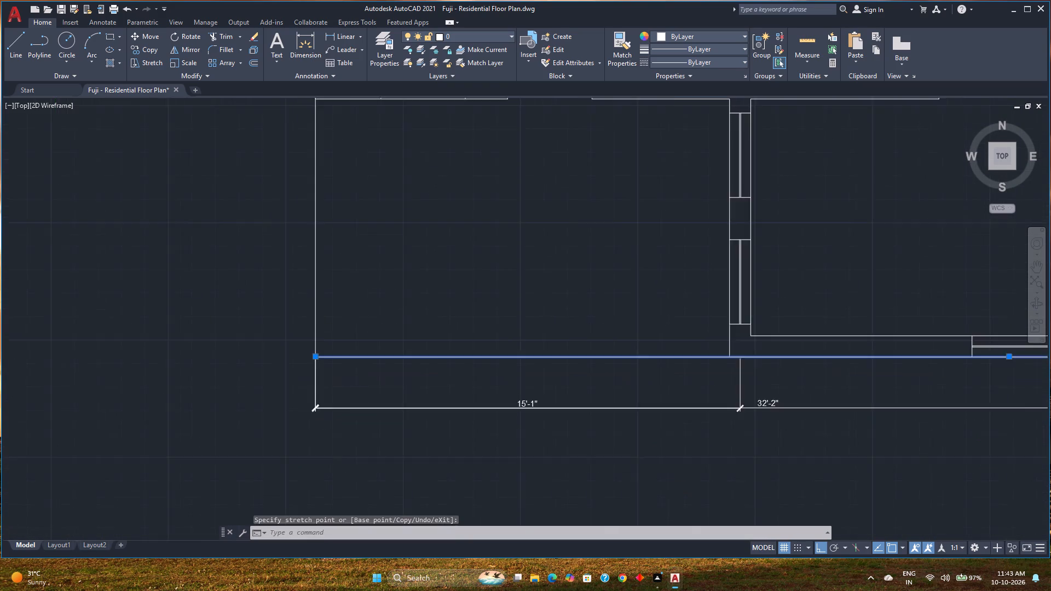
scroll(336, 329, down, 1)
middle_drag(336, 329, 344, 364)
click(9, 50)
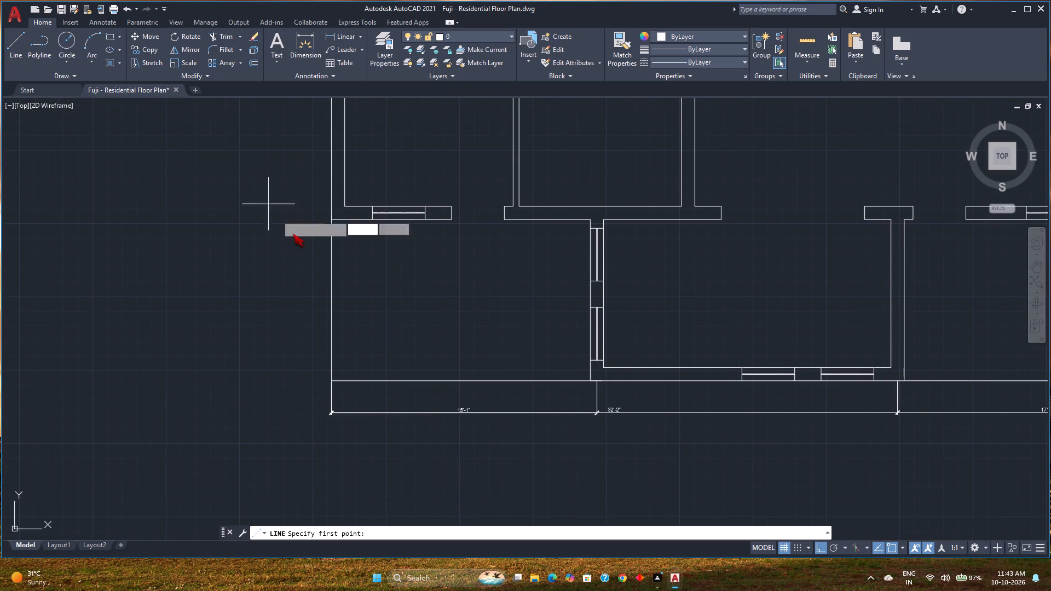
key(Escape)
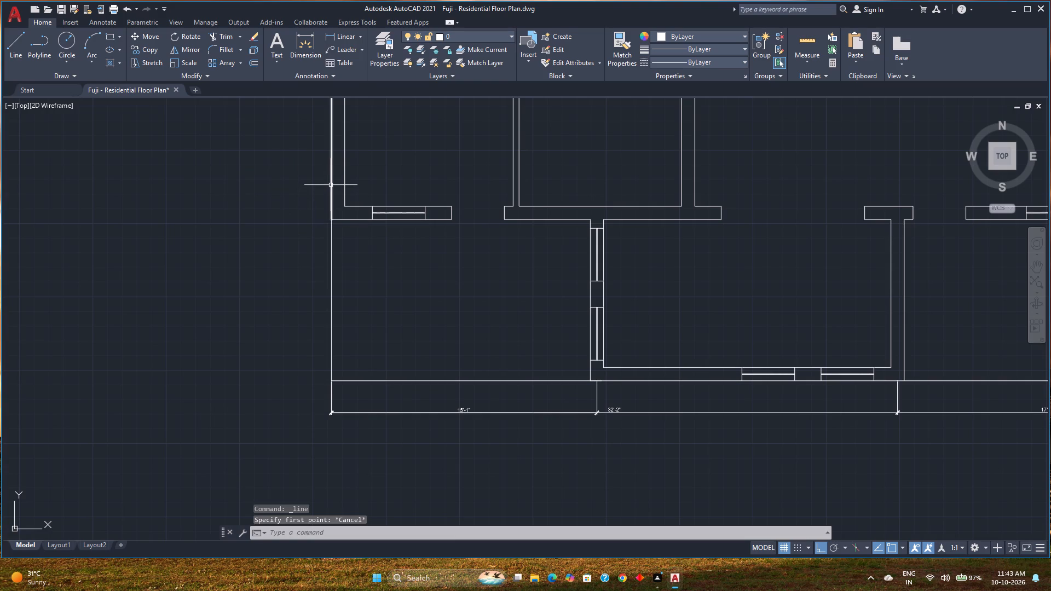
Stretch the south end of the outer west wall line down to the southwest corner of the boundary.
click(331, 185)
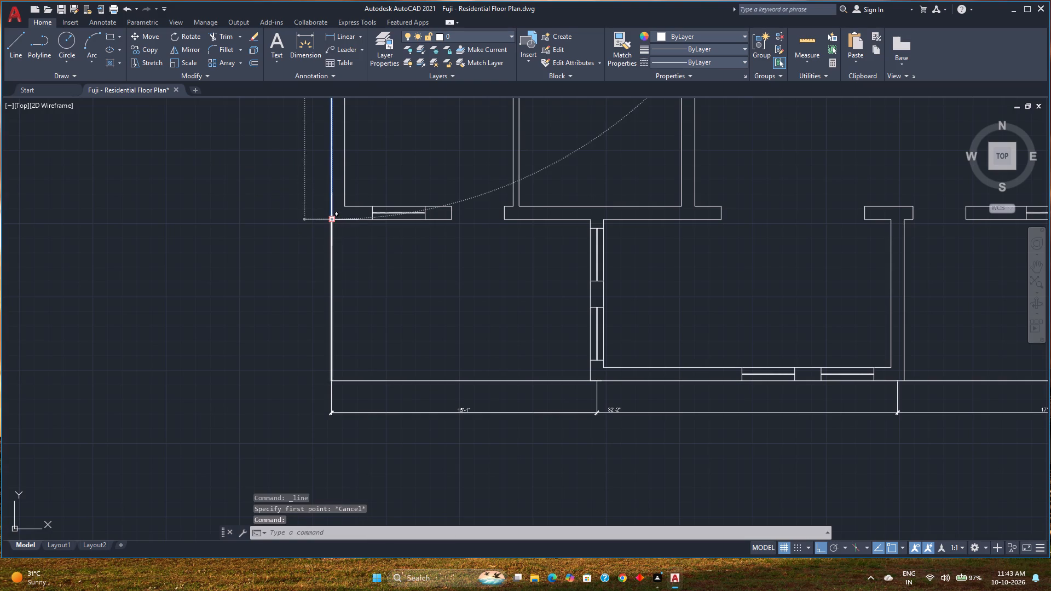
click(332, 218)
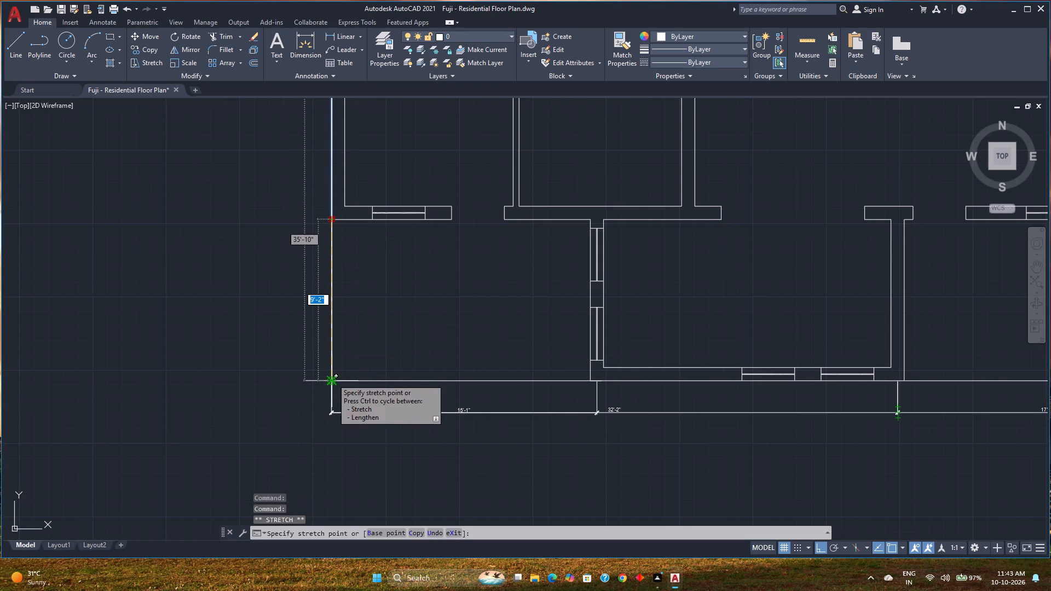
click(332, 379)
key(Escape)
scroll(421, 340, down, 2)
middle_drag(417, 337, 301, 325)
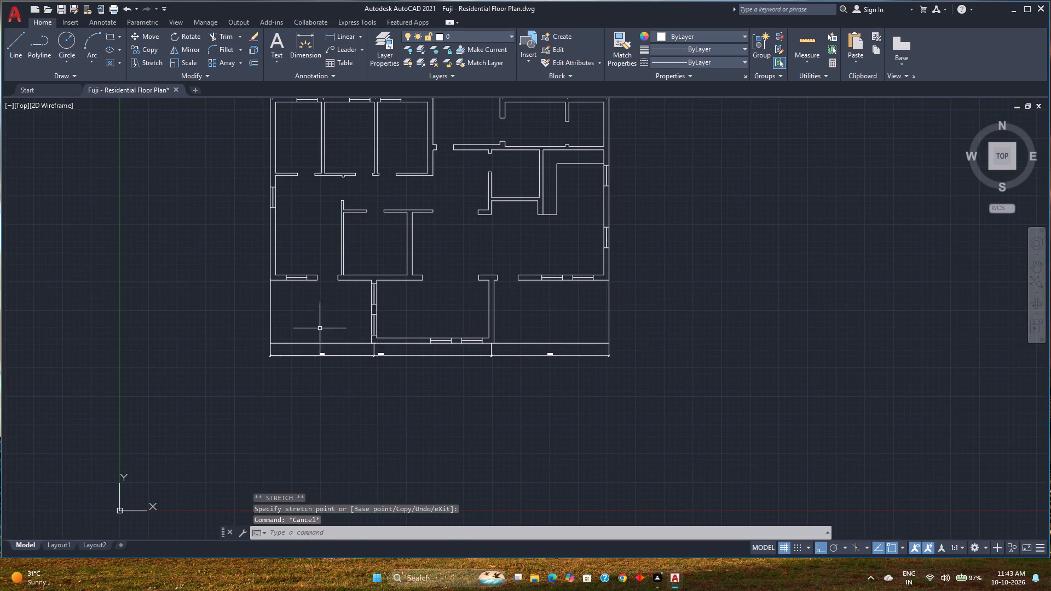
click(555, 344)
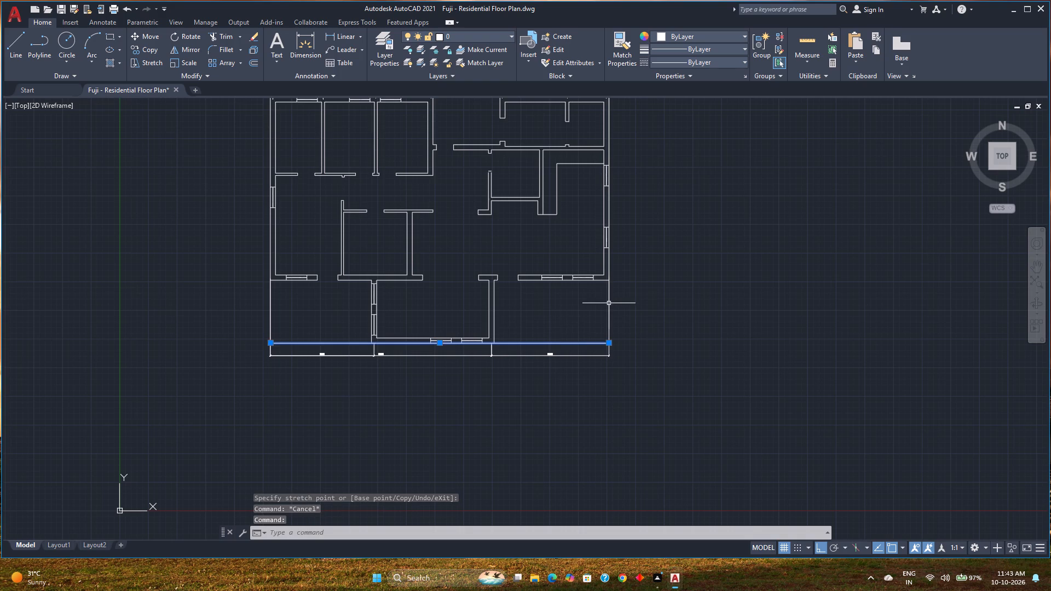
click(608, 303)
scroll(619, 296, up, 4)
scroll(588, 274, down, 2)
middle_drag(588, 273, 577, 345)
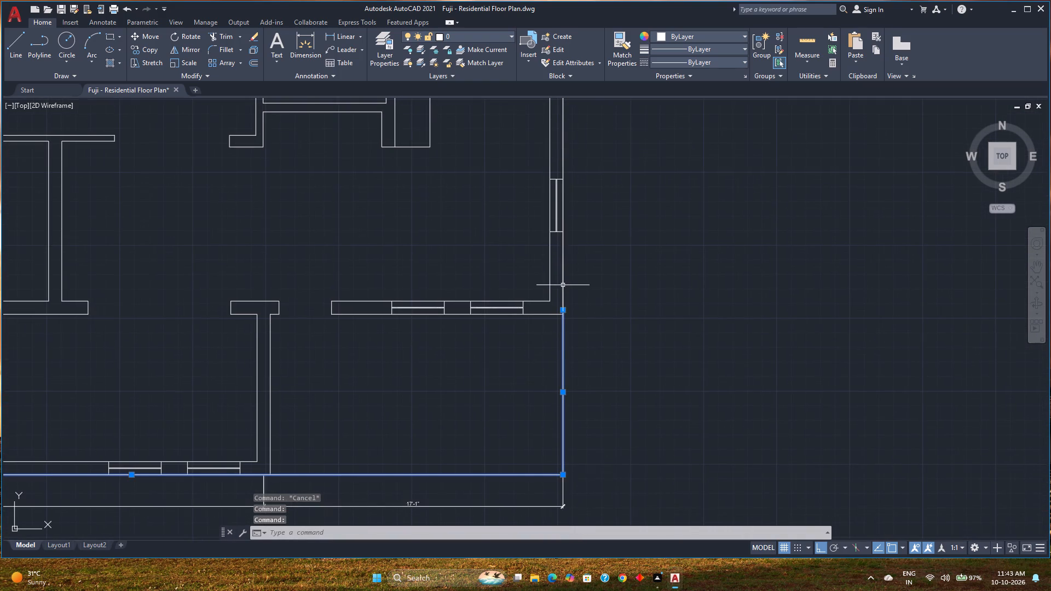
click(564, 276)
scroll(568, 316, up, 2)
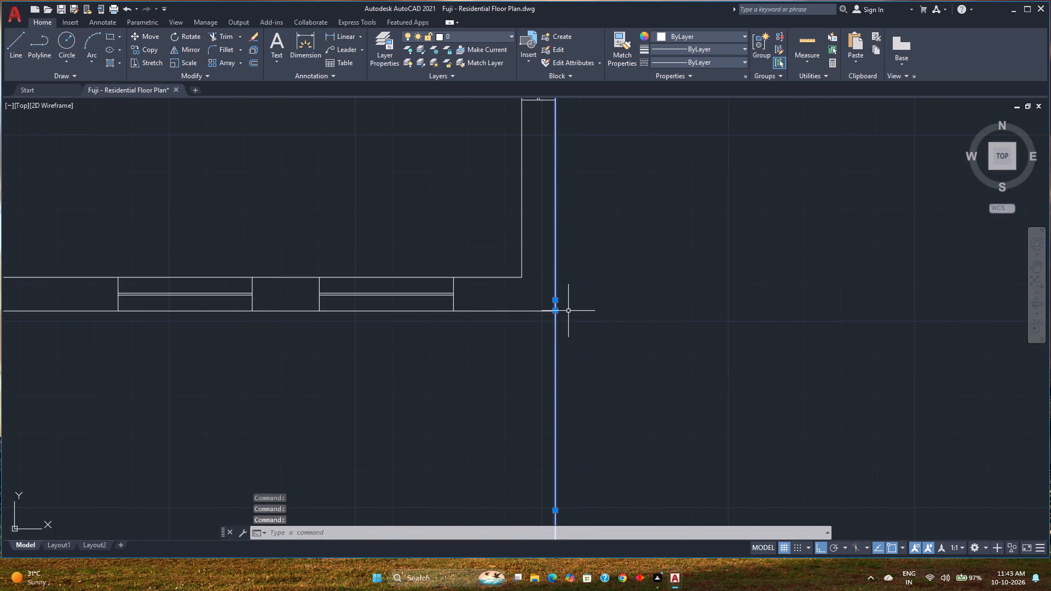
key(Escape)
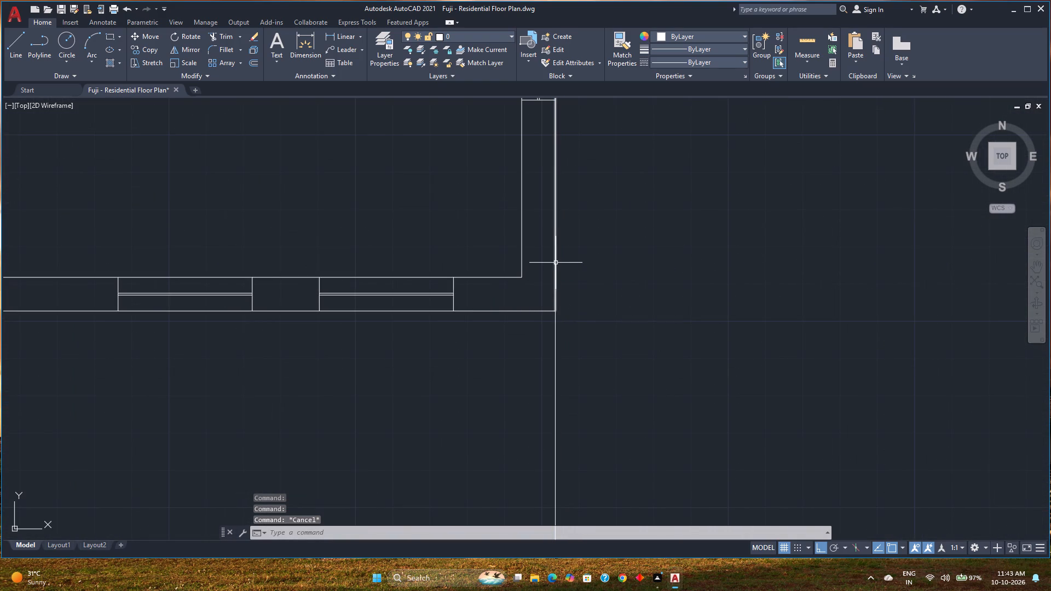
Join the outer east wall line with the boundary line continuing south of it into one line.
click(557, 263)
click(556, 346)
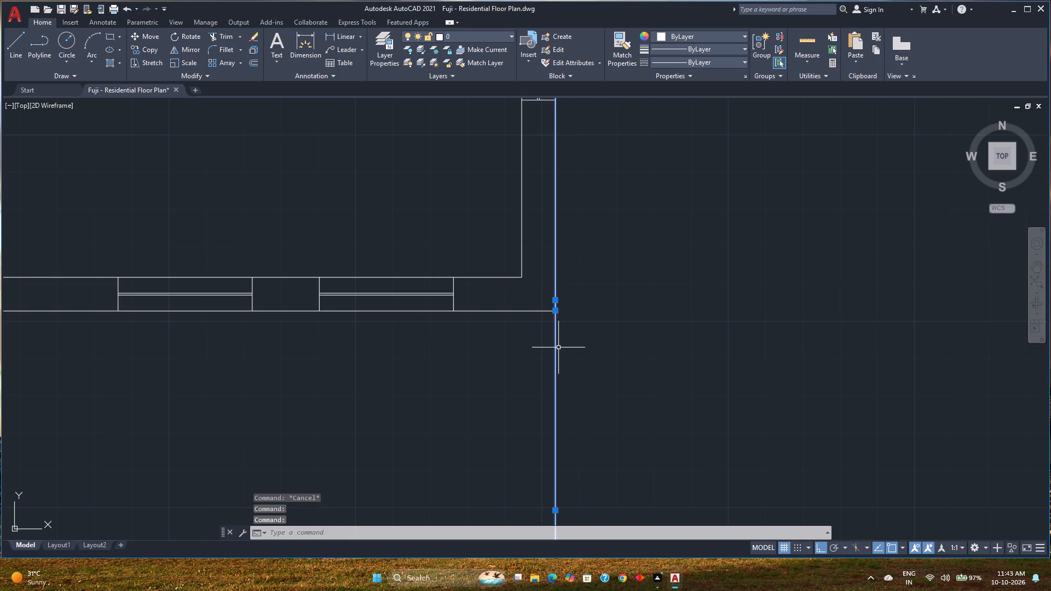
key(j)
key(Return)
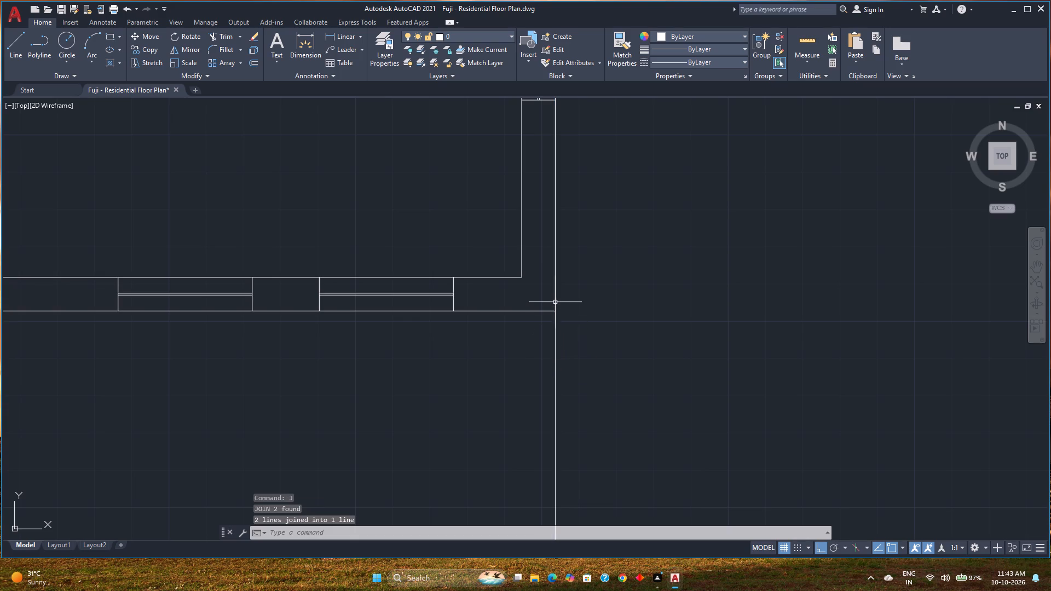
click(555, 294)
scroll(474, 376, down, 3)
middle_drag(474, 376, 511, 304)
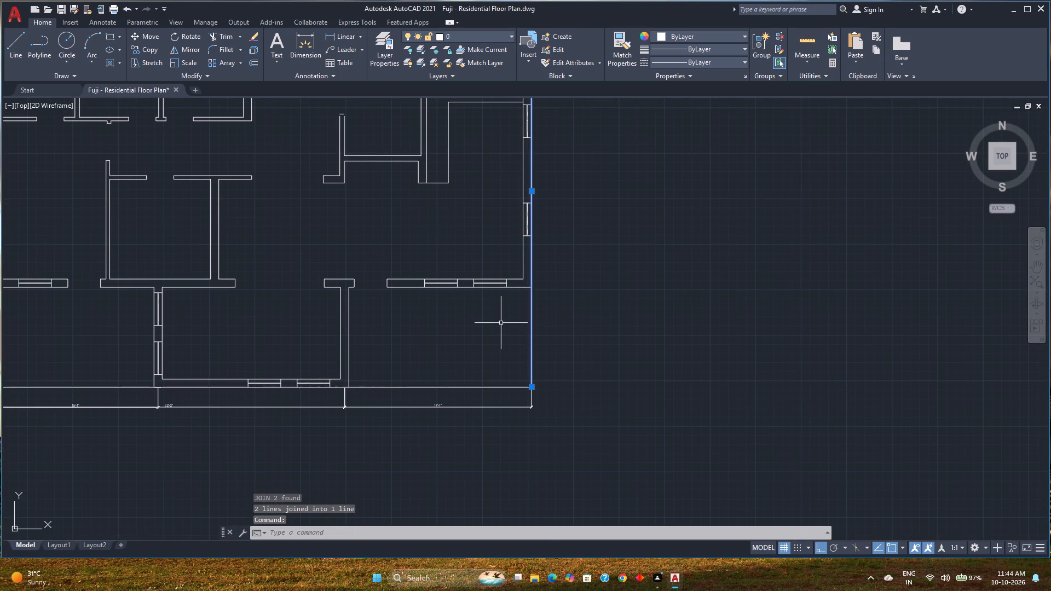
key(Escape)
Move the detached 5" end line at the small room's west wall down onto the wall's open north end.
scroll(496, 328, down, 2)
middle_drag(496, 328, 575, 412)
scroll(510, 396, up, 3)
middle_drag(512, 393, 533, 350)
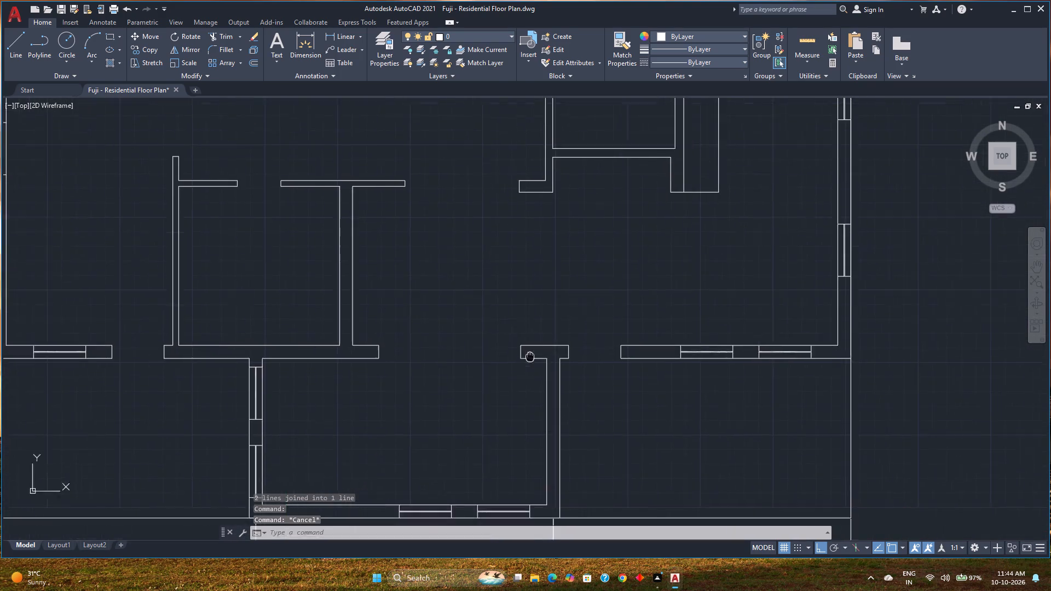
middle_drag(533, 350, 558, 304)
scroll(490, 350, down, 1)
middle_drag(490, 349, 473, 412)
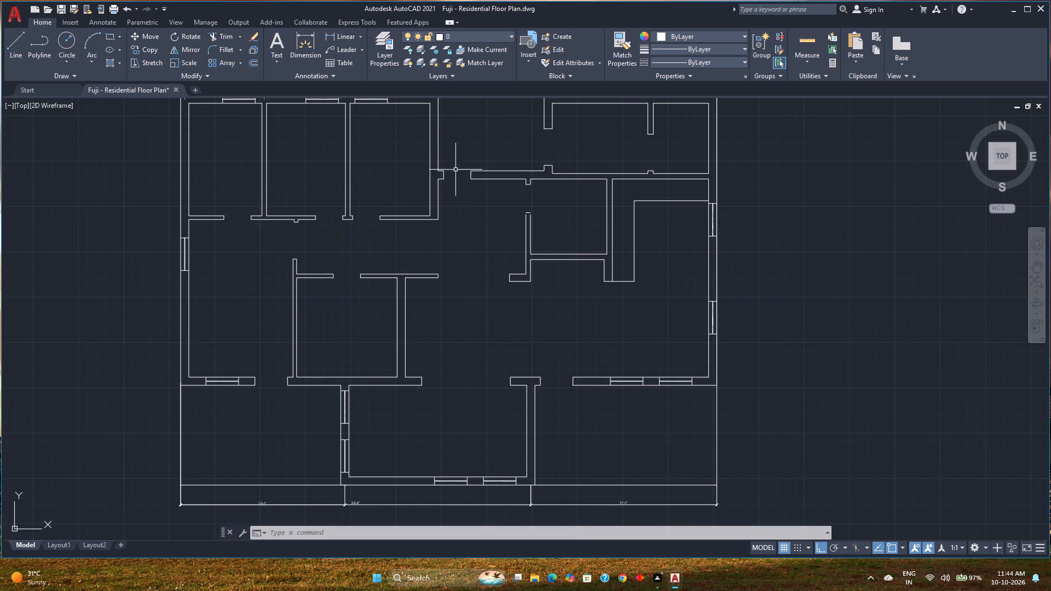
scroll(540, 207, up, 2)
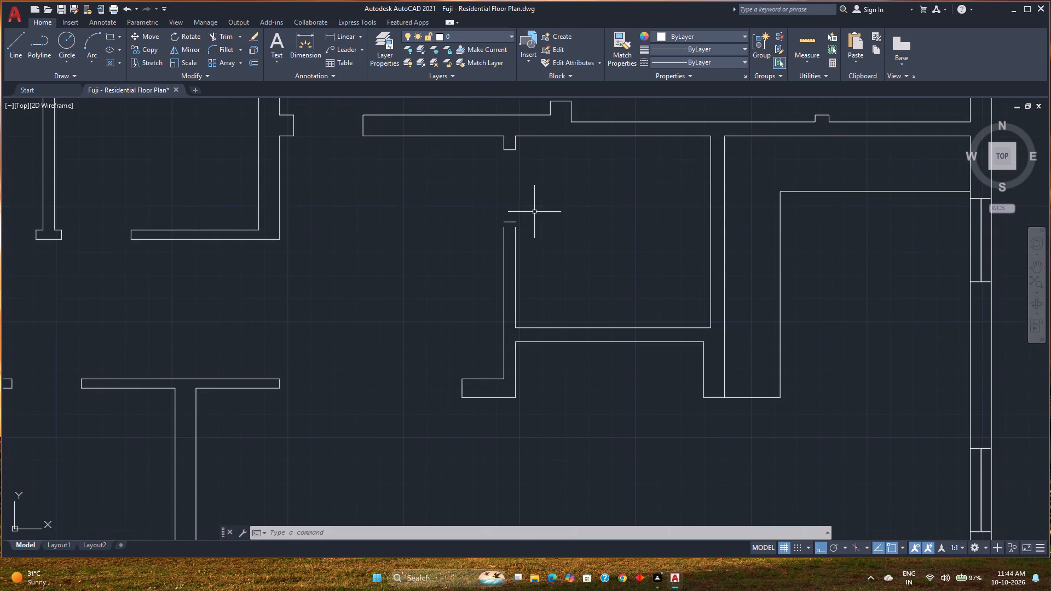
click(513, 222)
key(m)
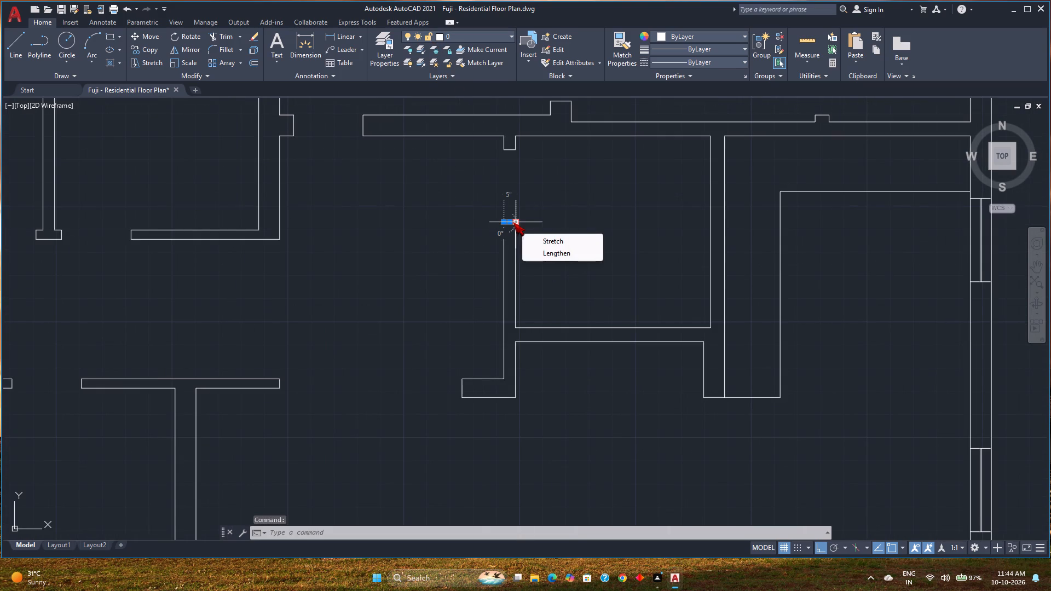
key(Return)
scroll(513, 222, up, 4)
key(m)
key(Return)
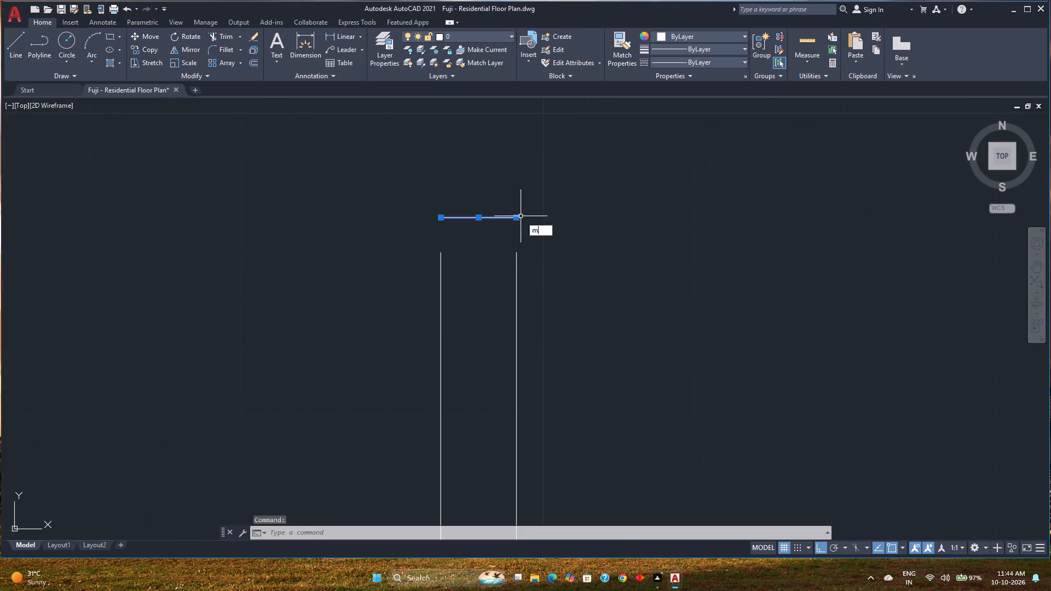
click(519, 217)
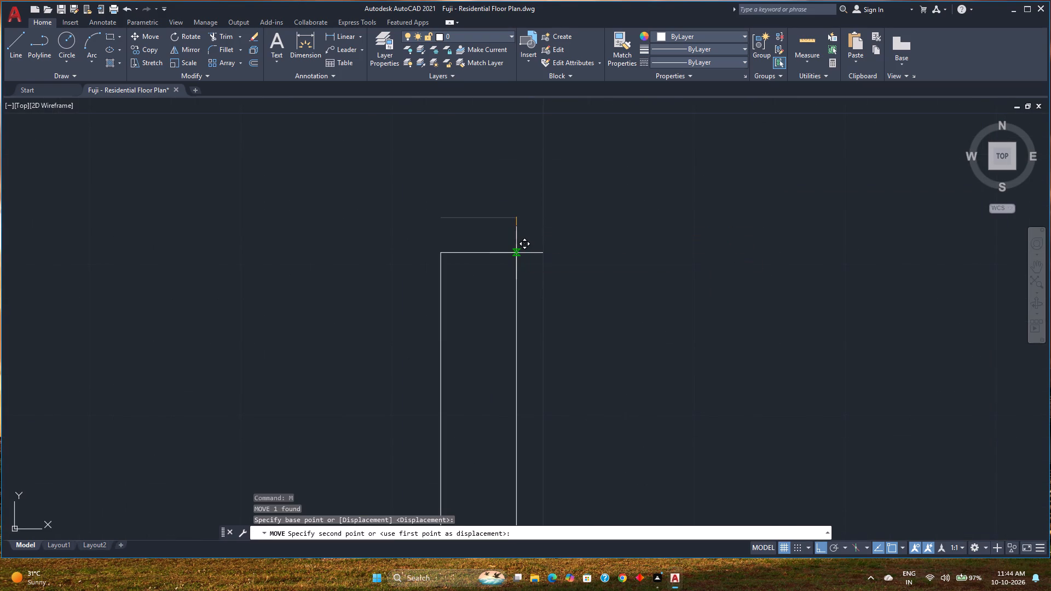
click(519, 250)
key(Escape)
Measure the opening between the short wall stub and the north end of the small room's west wall.
scroll(522, 237, down, 2)
middle_drag(526, 253, 546, 350)
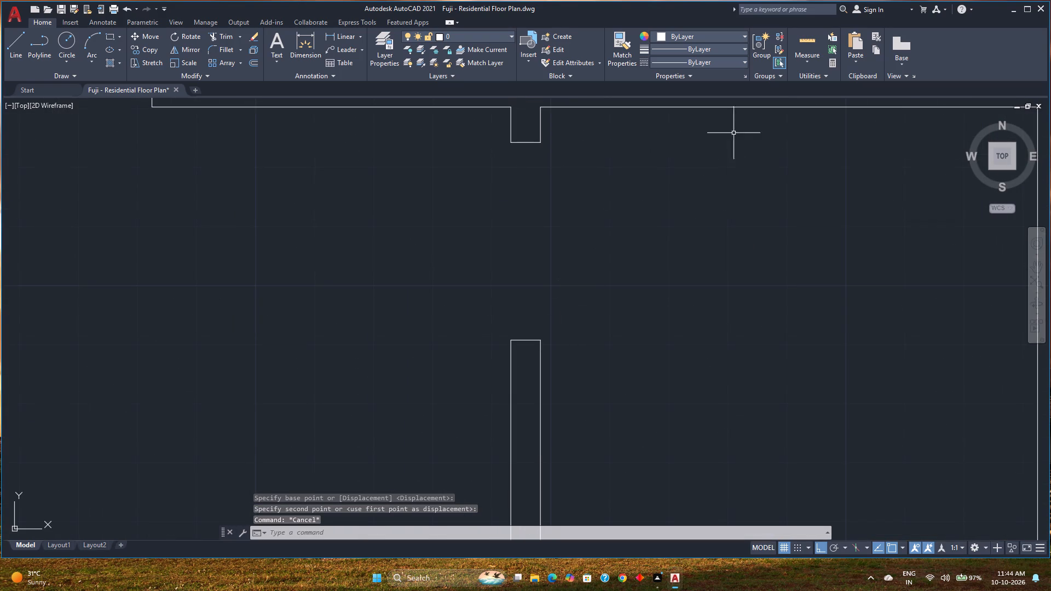
click(804, 42)
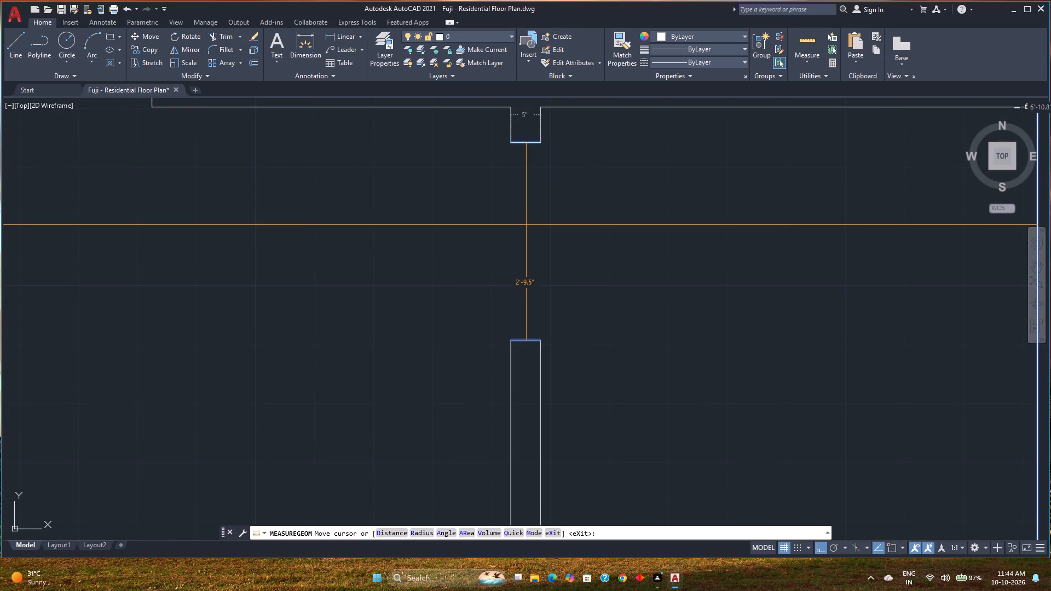
key(Escape)
Offset the end line of the short wall stub 2'6" south across the small room's west opening.
scroll(526, 225, down, 1)
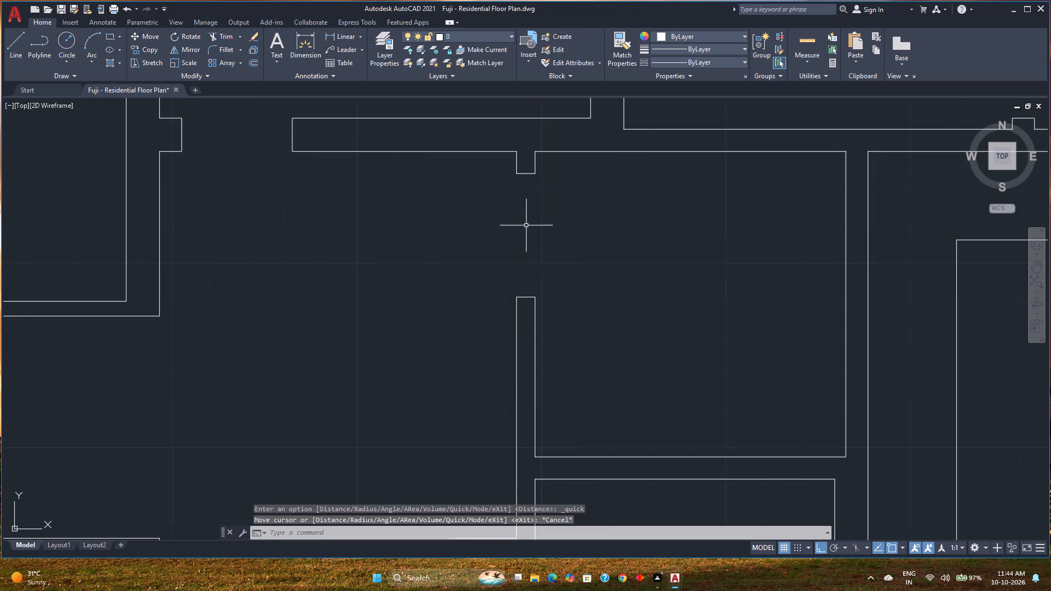
click(256, 61)
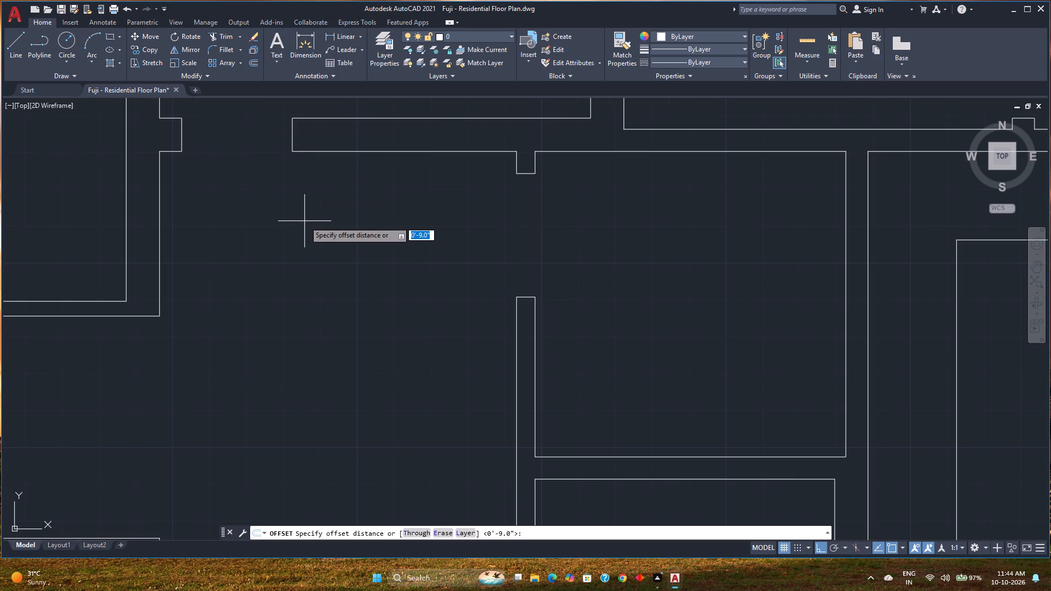
key(3)
key(apostrophe)
key(Return)
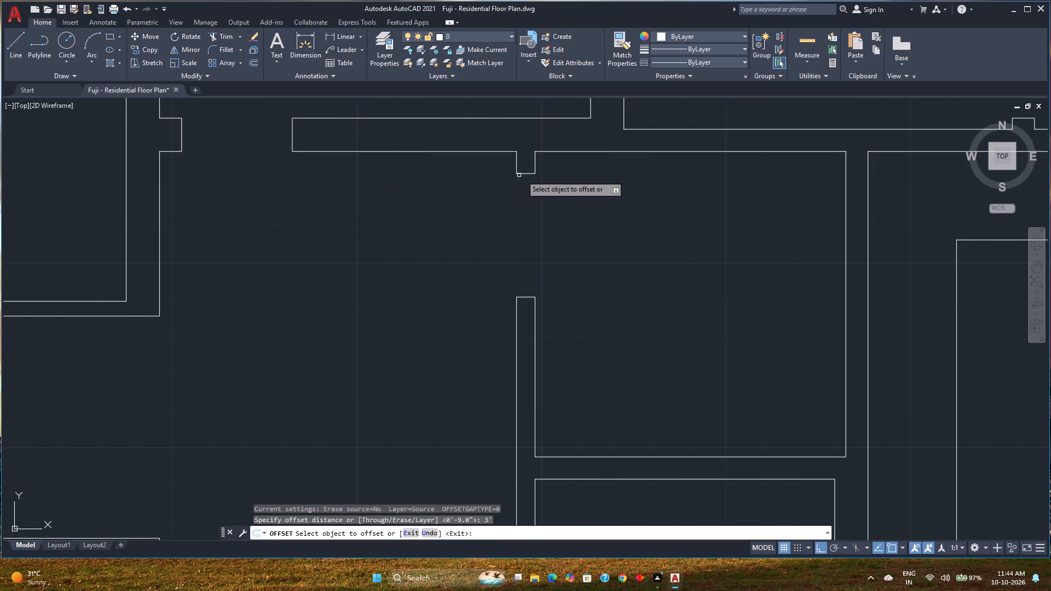
click(529, 174)
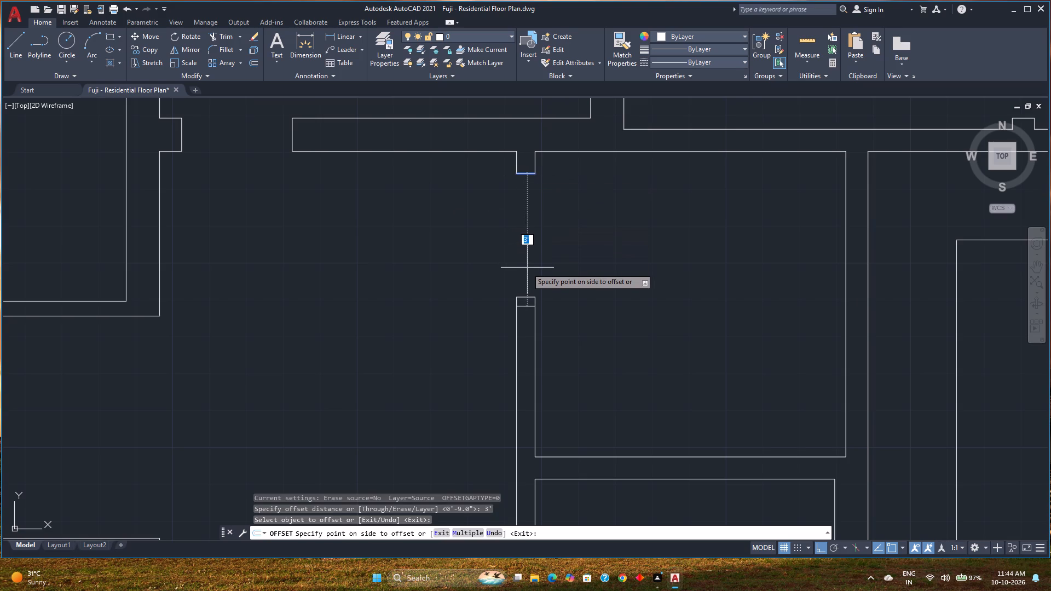
key(2)
text('6)
key(shift+quotedbl)
key(Return)
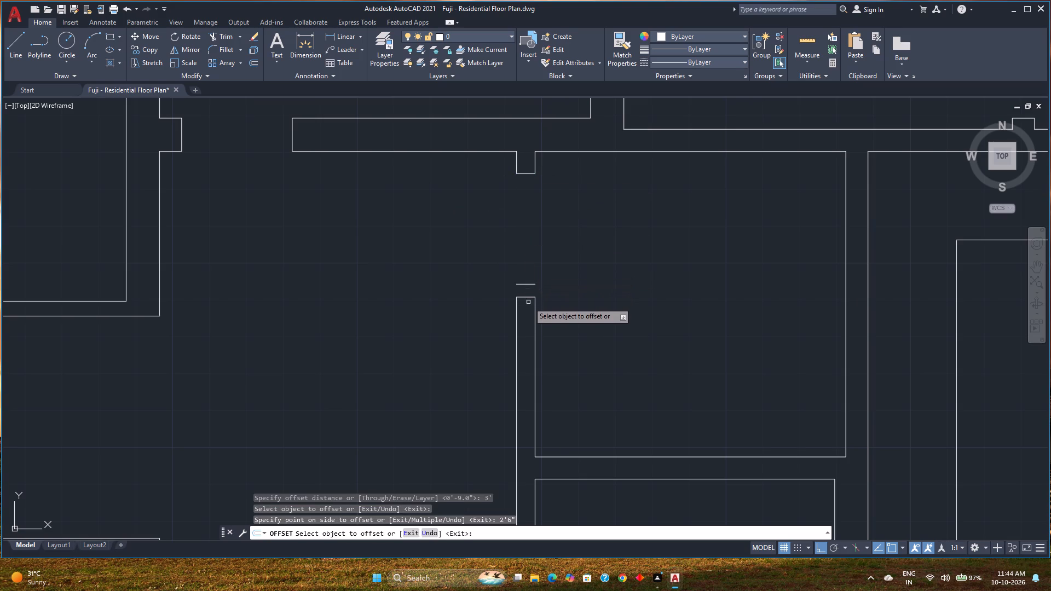
key(space)
Delete the old end line capping the small room's west wall, south of the new offset line.
click(522, 297)
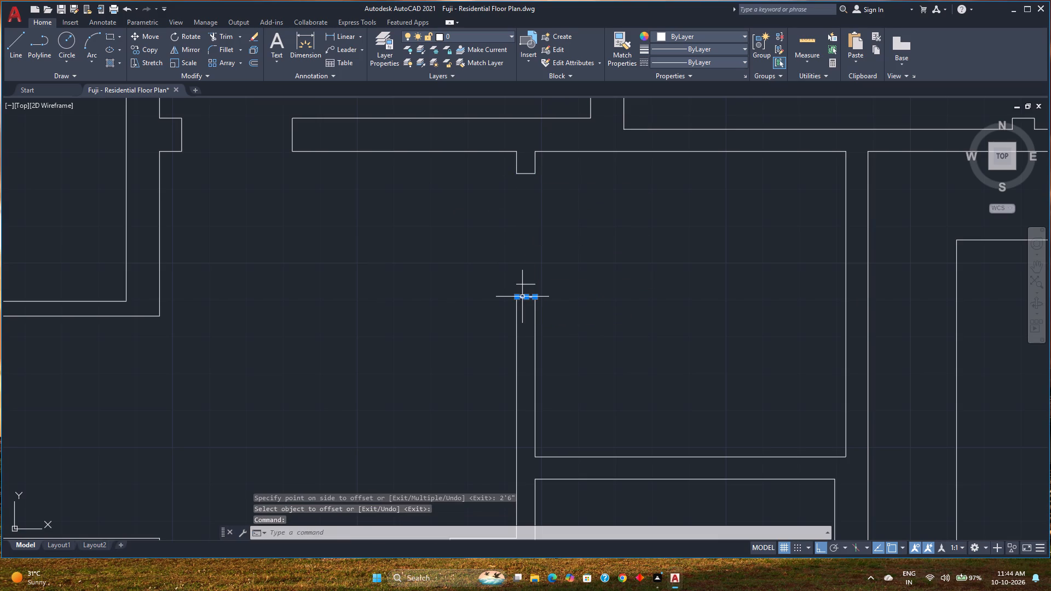
key(Delete)
Extend both lines of the small room's west wall north to the new offset end line.
scroll(525, 297, down, 2)
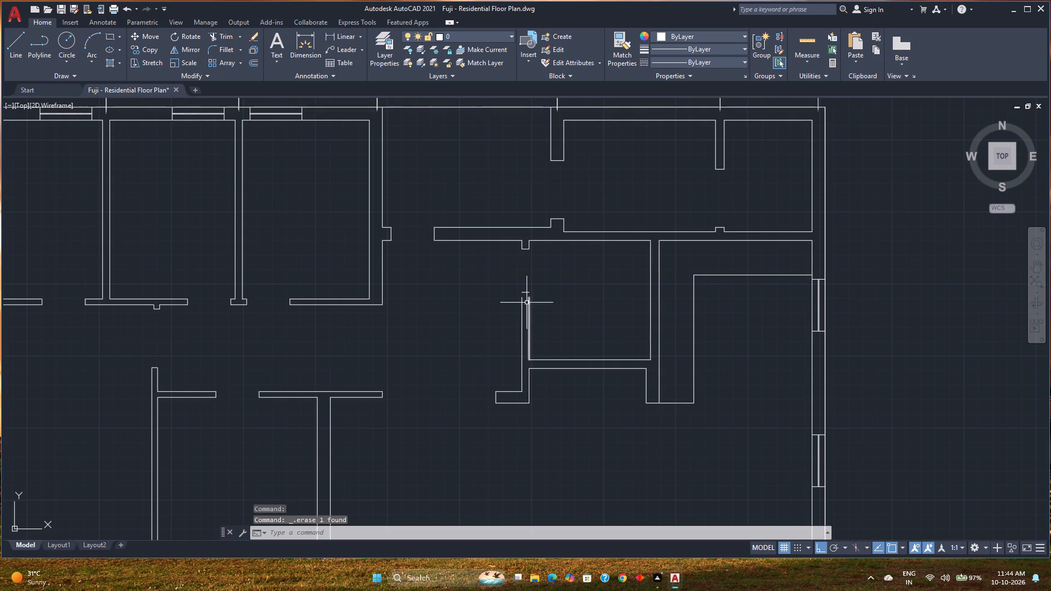
key(e)
key(x)
key(Return)
click(533, 307)
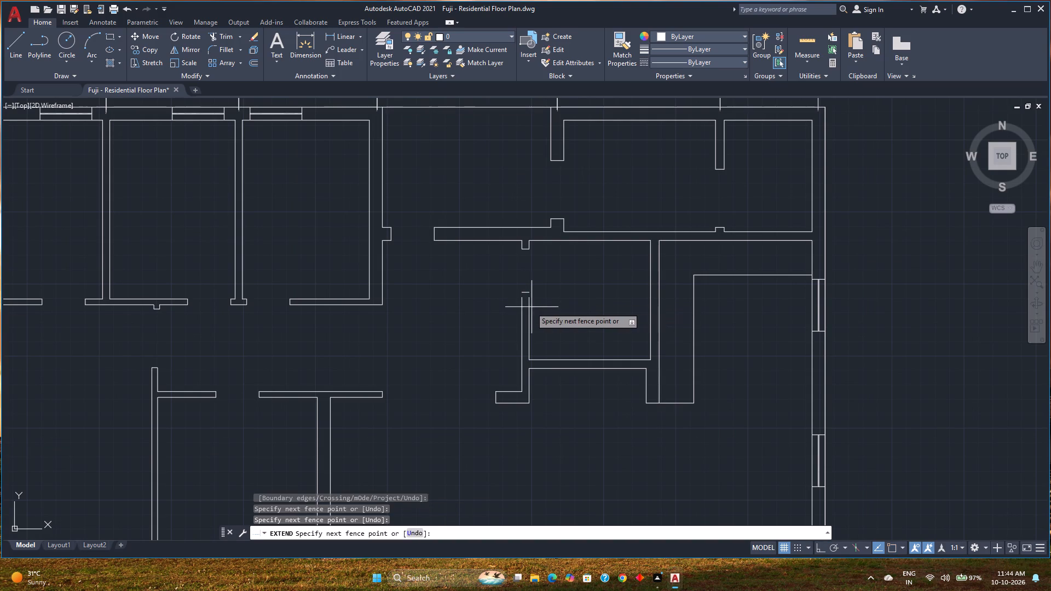
click(514, 307)
key(Escape)
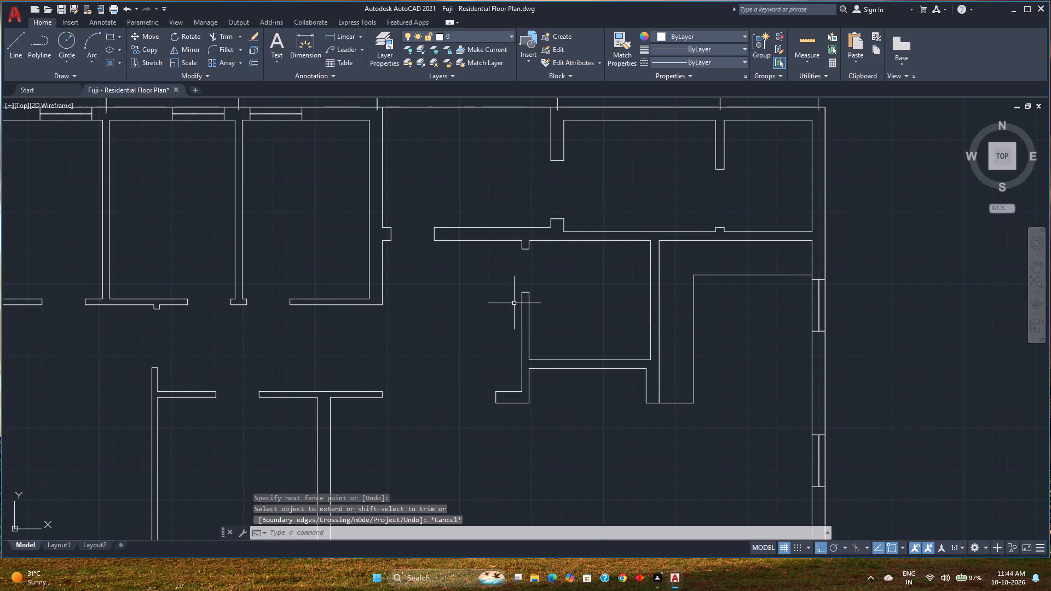
Save the floor plan drawing.
key(ctrl+s)
Turn on the Guide Lines layer.
middle_drag(401, 300, 455, 239)
scroll(458, 239, down, 2)
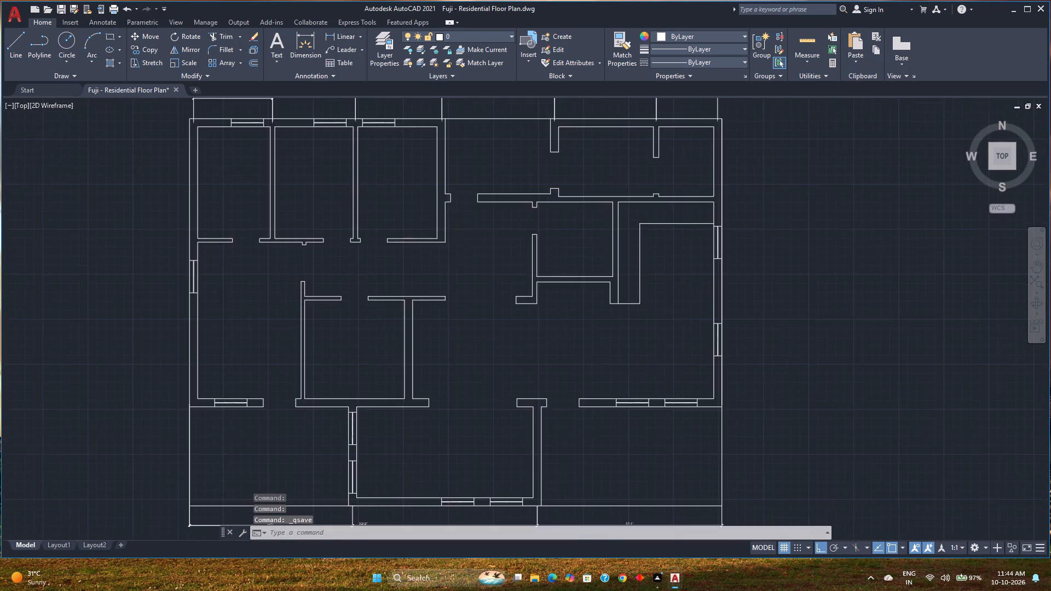
middle_drag(458, 239, 477, 250)
scroll(474, 222, up, 2)
middle_drag(469, 256, 444, 391)
middle_drag(446, 331, 437, 314)
click(495, 34)
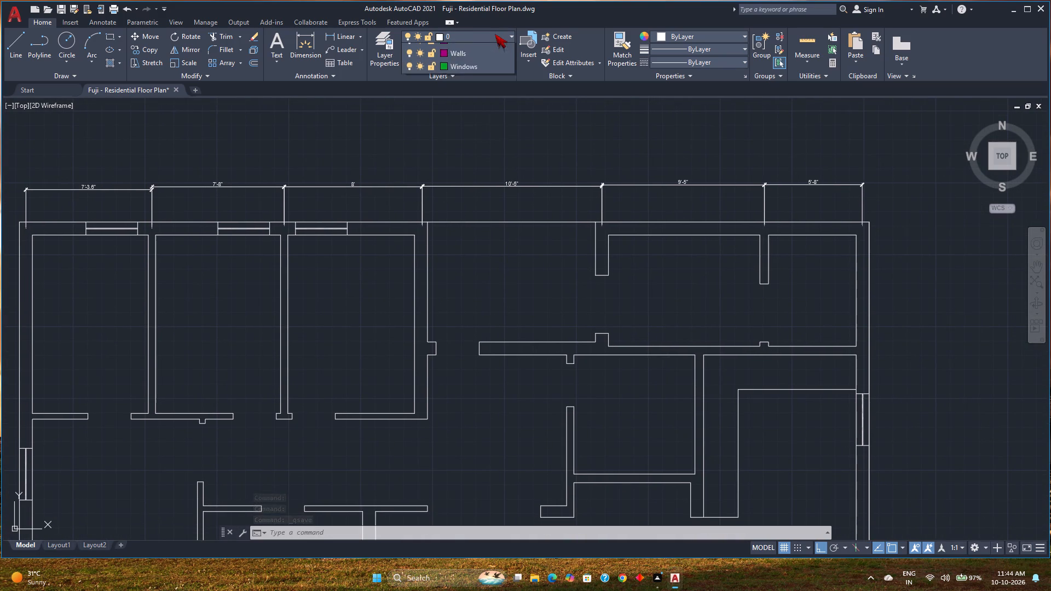
click(410, 115)
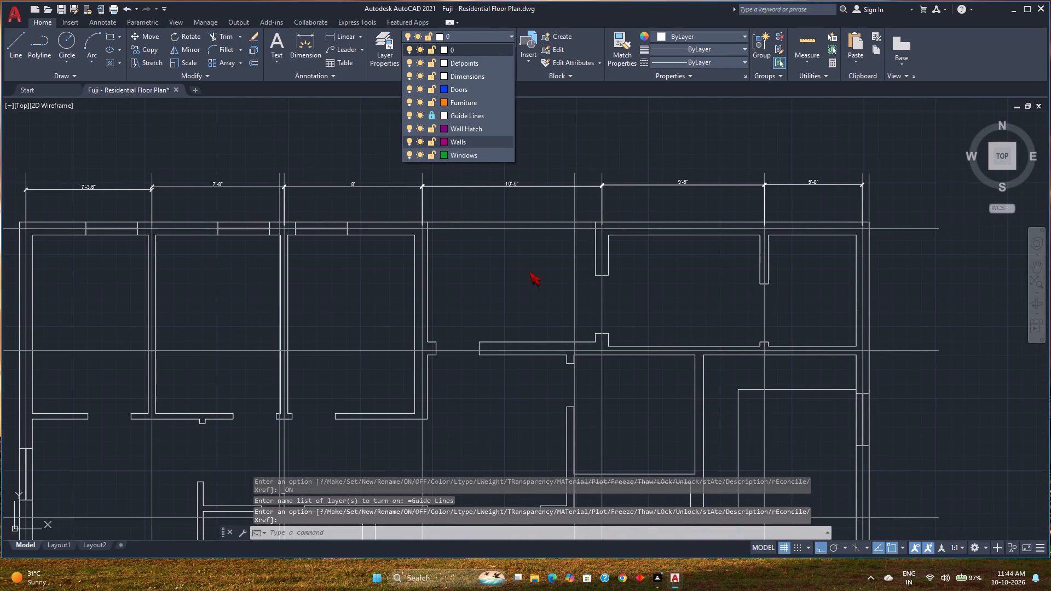
key(Escape)
Examine how the guide lines align with the exterior and interior walls and with the dimensions along the plan's north and south sides.
scroll(527, 265, down, 1)
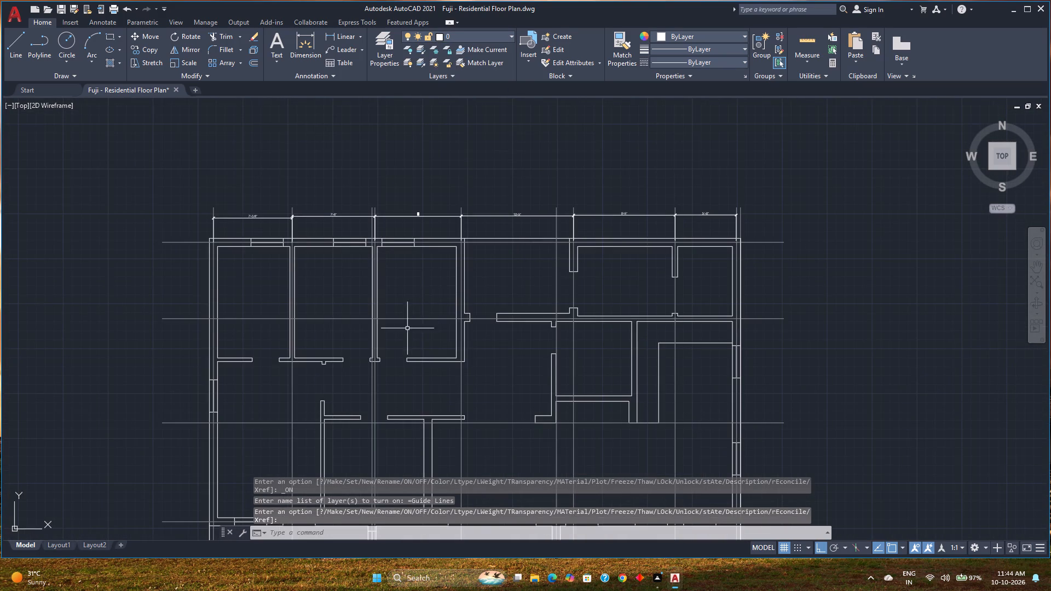
middle_drag(519, 335, 385, 276)
scroll(638, 228, up, 2)
middle_drag(638, 228, 582, 288)
scroll(586, 280, down, 2)
middle_drag(586, 279, 581, 210)
middle_drag(591, 339, 614, 244)
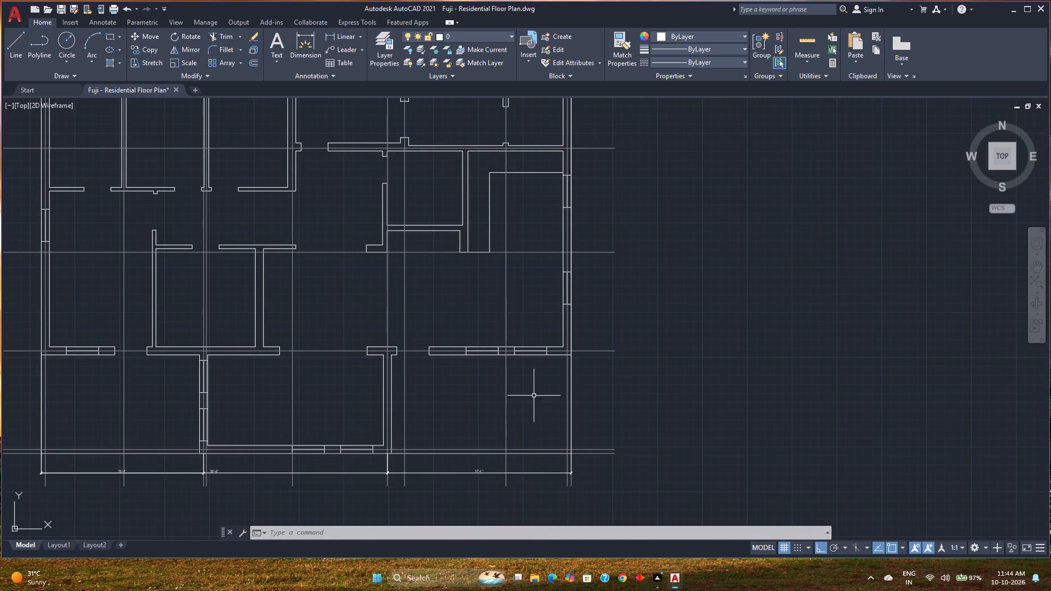
scroll(585, 465, up, 1)
scroll(560, 429, up, 6)
scroll(561, 468, down, 5)
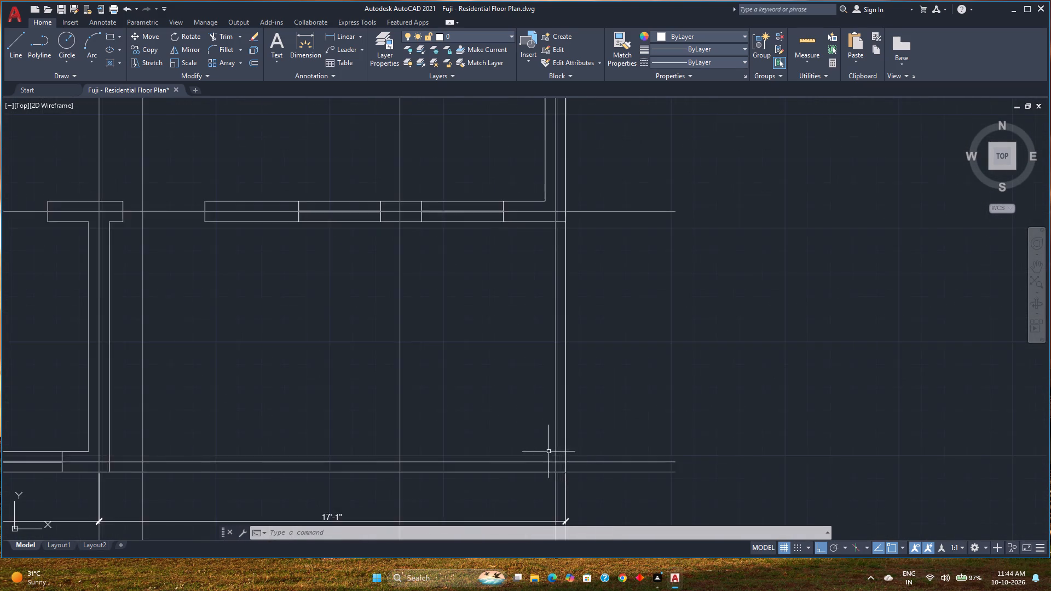
scroll(548, 451, down, 2)
middle_drag(355, 399, 796, 516)
scroll(534, 190, up, 3)
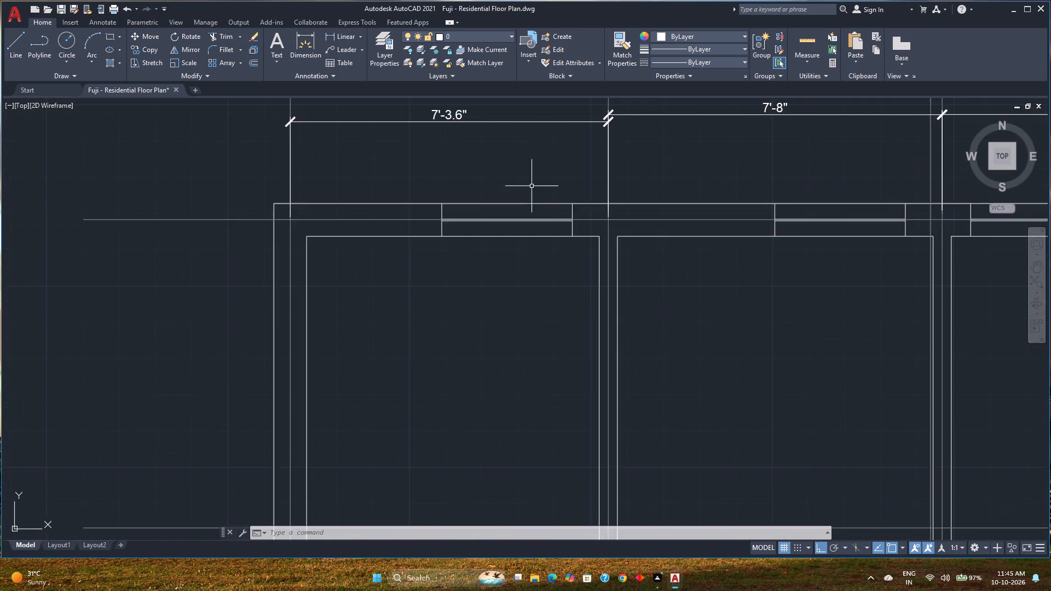
scroll(532, 186, up, 1)
middle_drag(532, 186, 544, 315)
scroll(544, 312, down, 1)
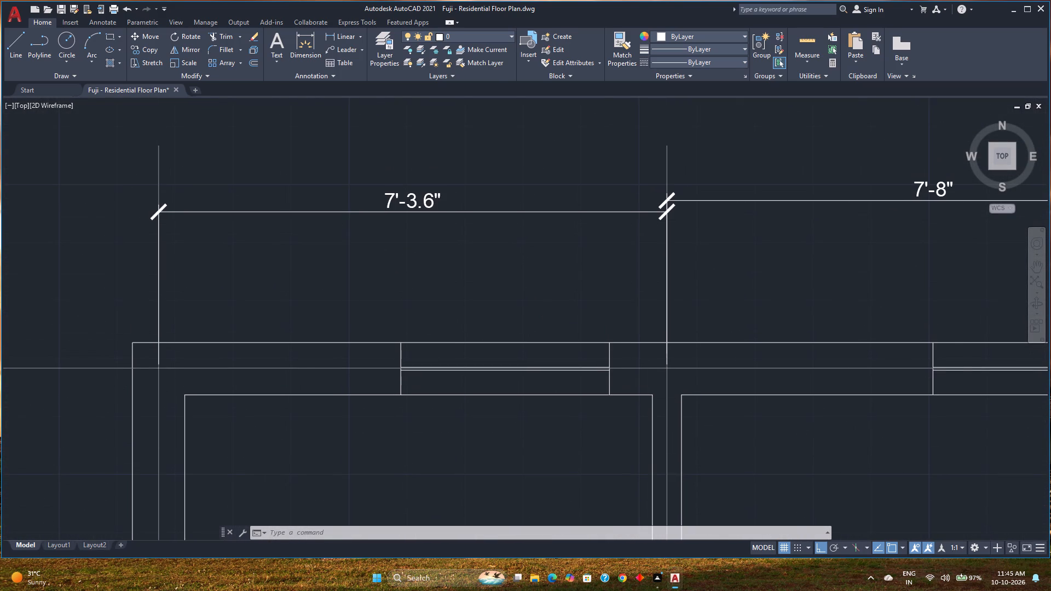
scroll(539, 308, down, 1)
middle_drag(507, 390, 437, 315)
scroll(431, 299, down, 1)
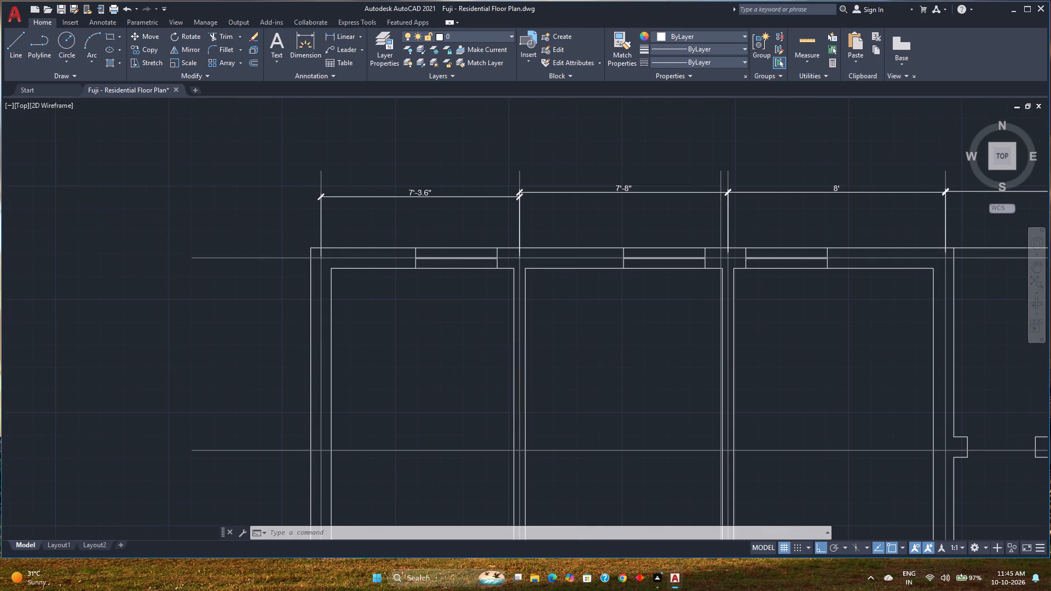
scroll(431, 299, down, 1)
middle_drag(401, 379, 392, 306)
middle_drag(431, 426, 403, 332)
middle_drag(428, 413, 438, 306)
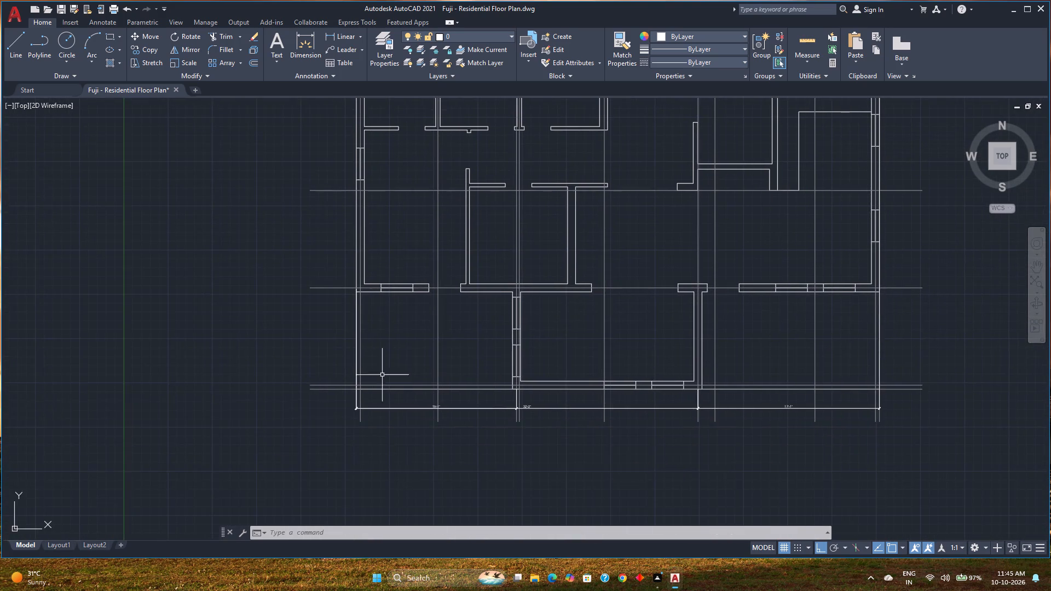
scroll(373, 415, up, 2)
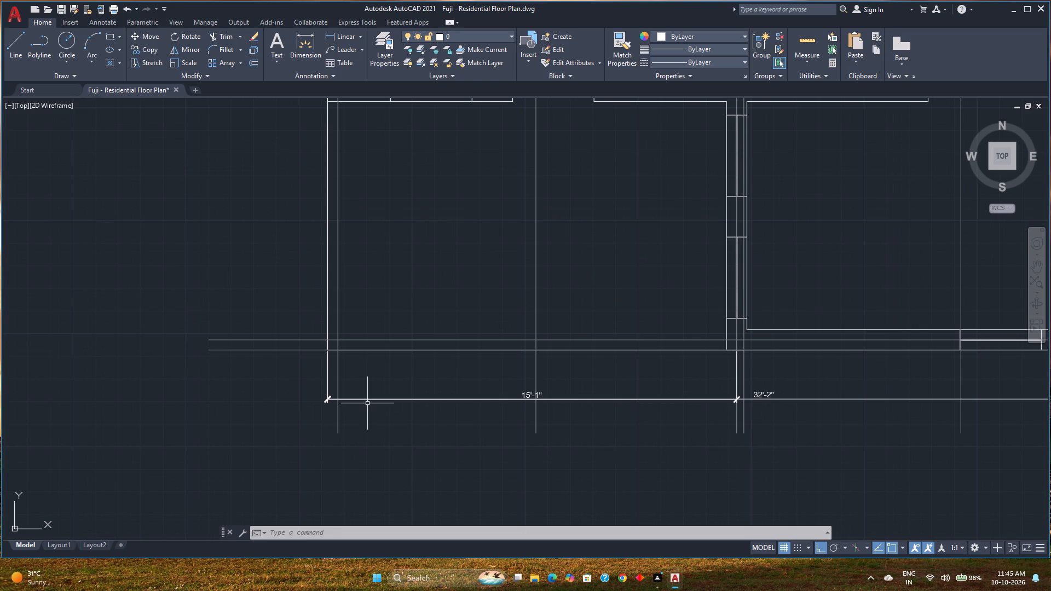
scroll(394, 373, down, 2)
middle_drag(394, 373, 398, 379)
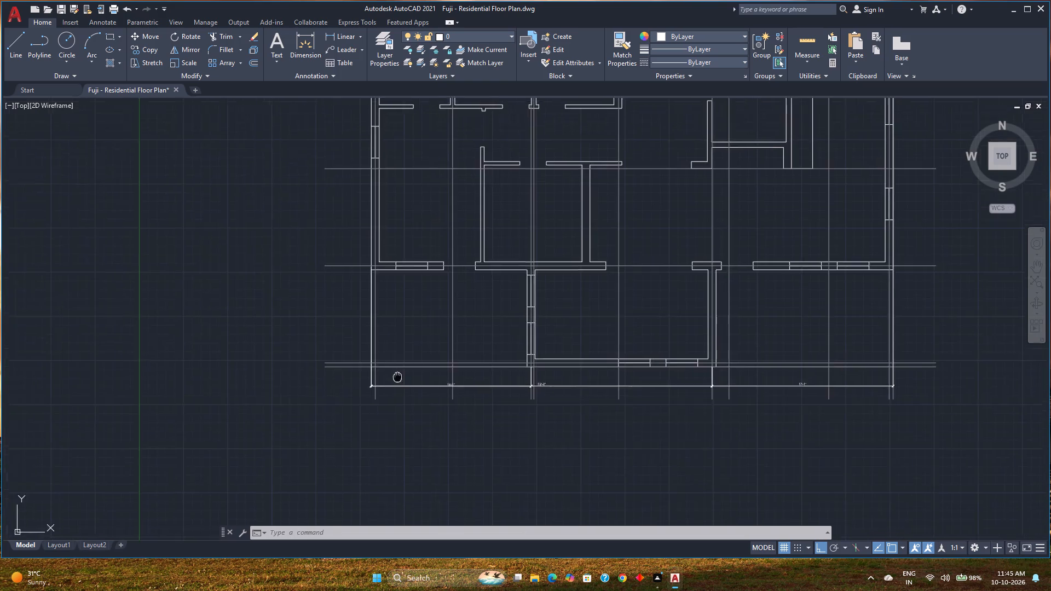
middle_drag(398, 379, 394, 470)
scroll(405, 327, down, 1)
middle_drag(405, 327, 415, 434)
scroll(403, 260, up, 3)
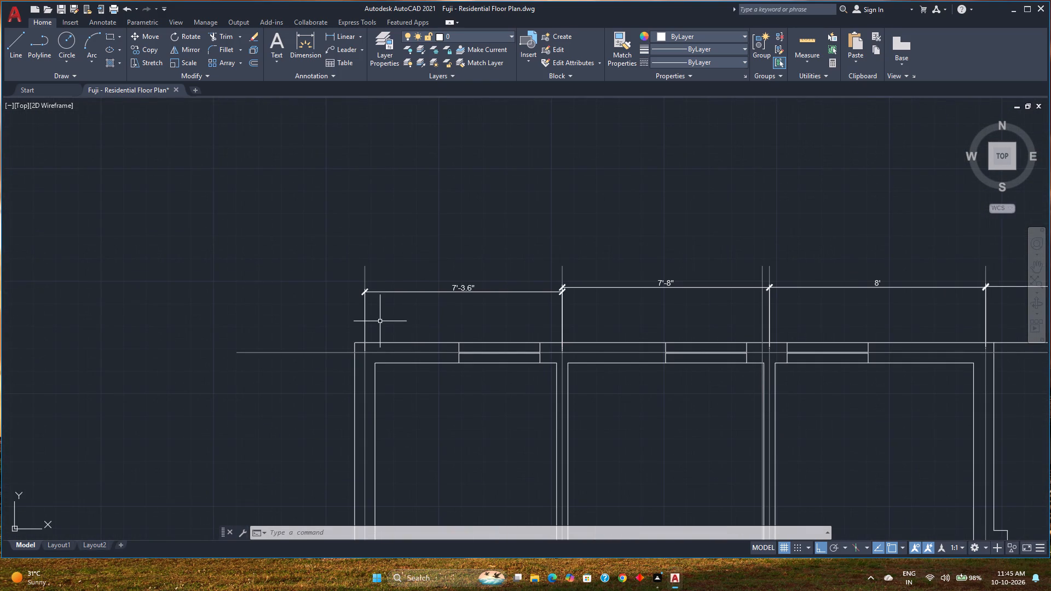